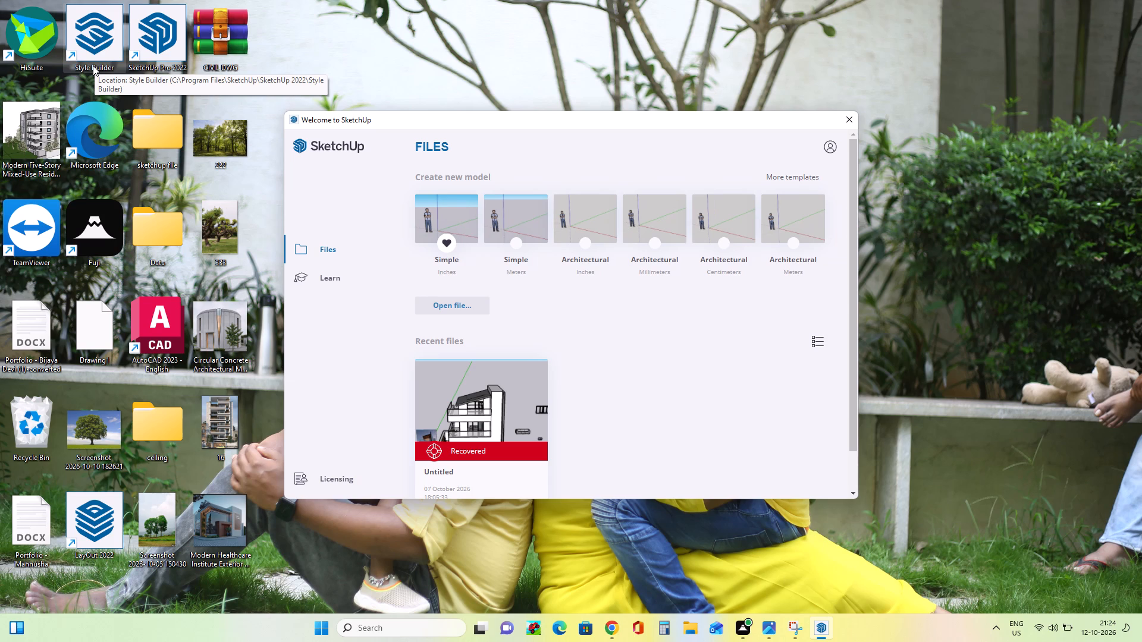
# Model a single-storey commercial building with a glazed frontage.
# Create a new SketchUp model from the Simple template in inches.
pyautogui.click(464, 216)
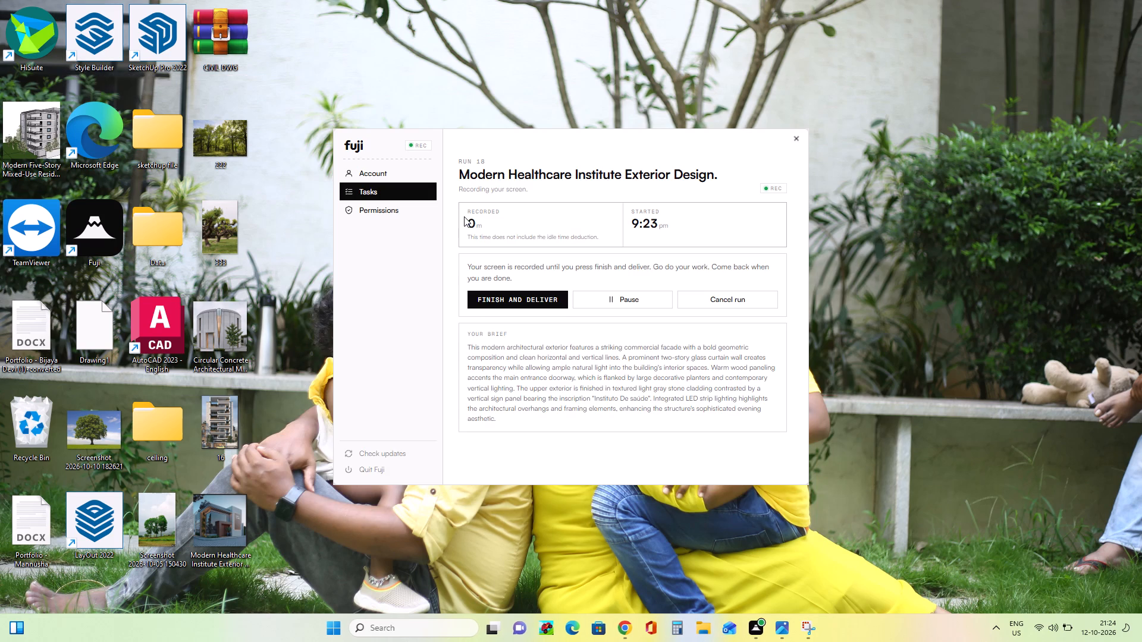
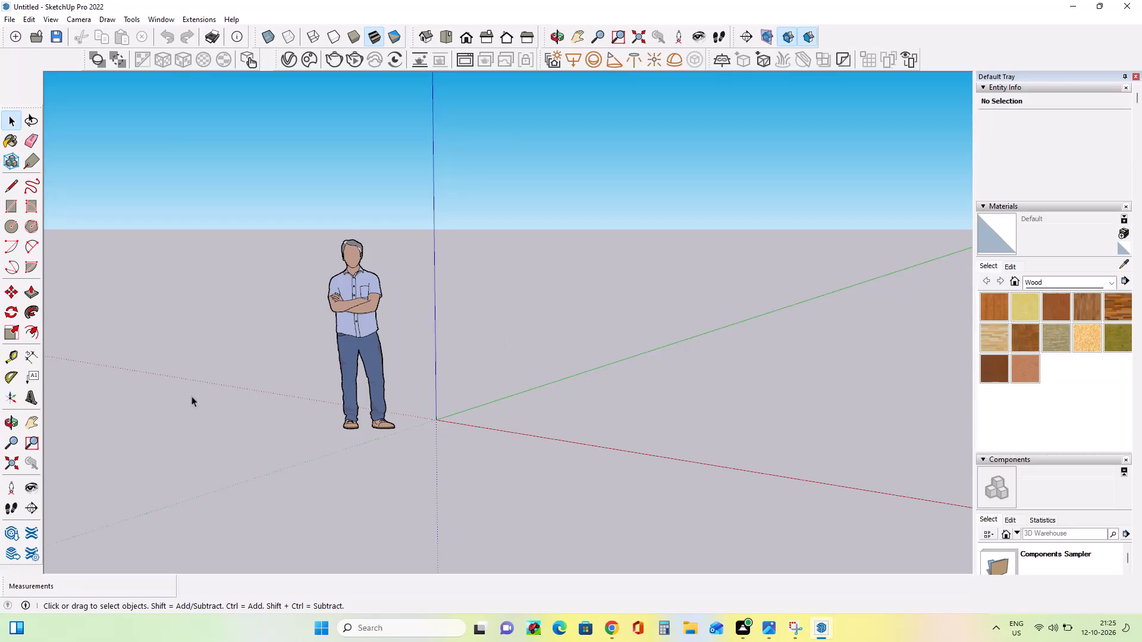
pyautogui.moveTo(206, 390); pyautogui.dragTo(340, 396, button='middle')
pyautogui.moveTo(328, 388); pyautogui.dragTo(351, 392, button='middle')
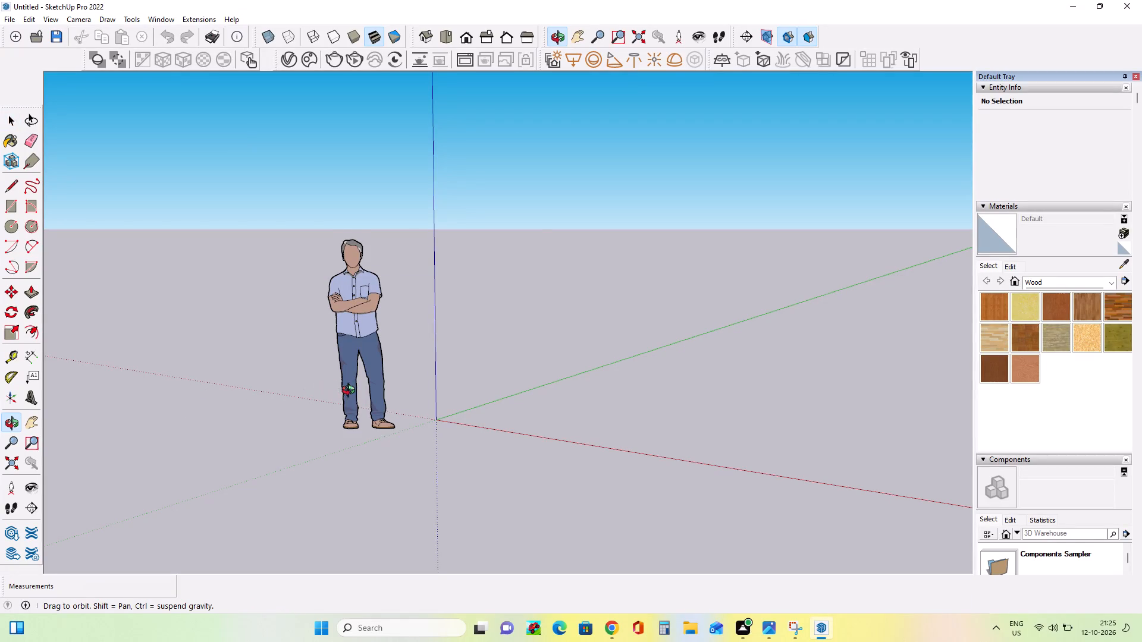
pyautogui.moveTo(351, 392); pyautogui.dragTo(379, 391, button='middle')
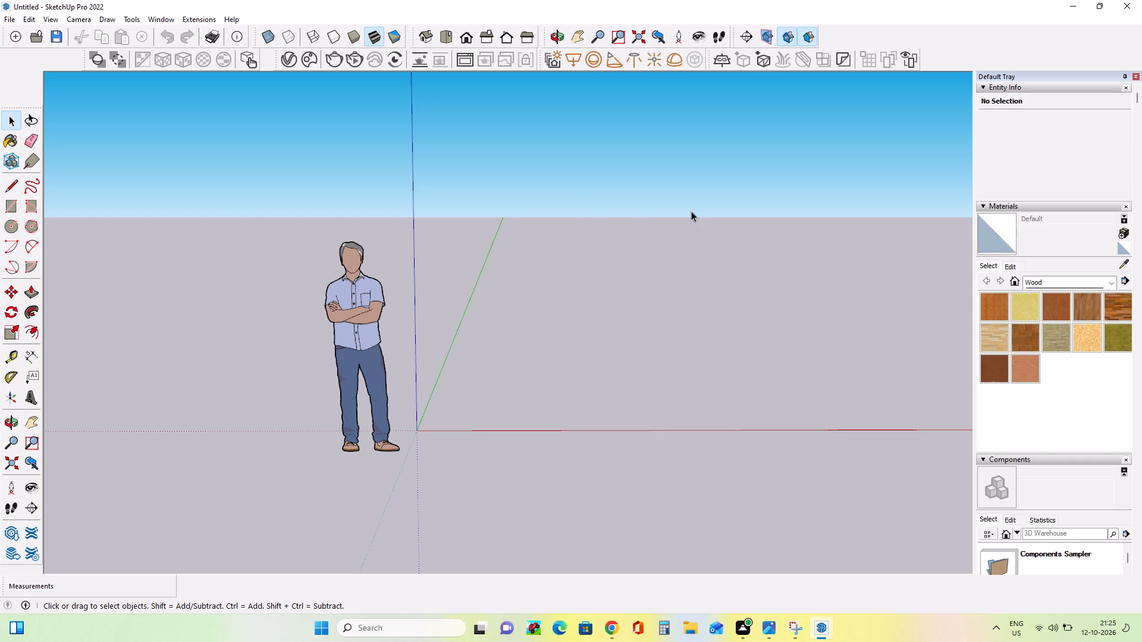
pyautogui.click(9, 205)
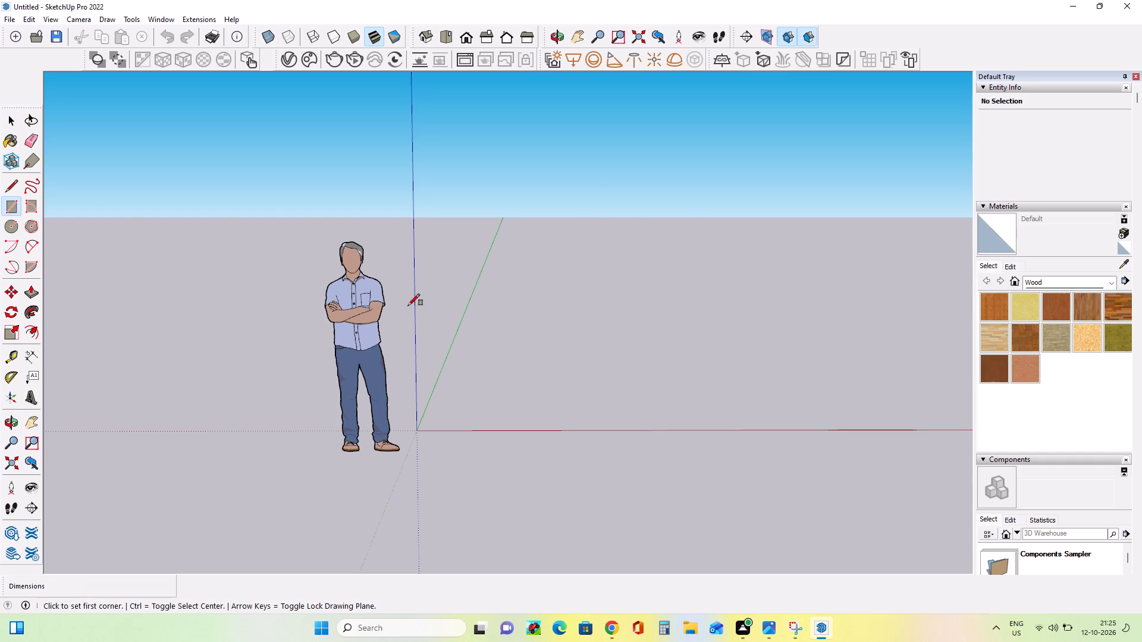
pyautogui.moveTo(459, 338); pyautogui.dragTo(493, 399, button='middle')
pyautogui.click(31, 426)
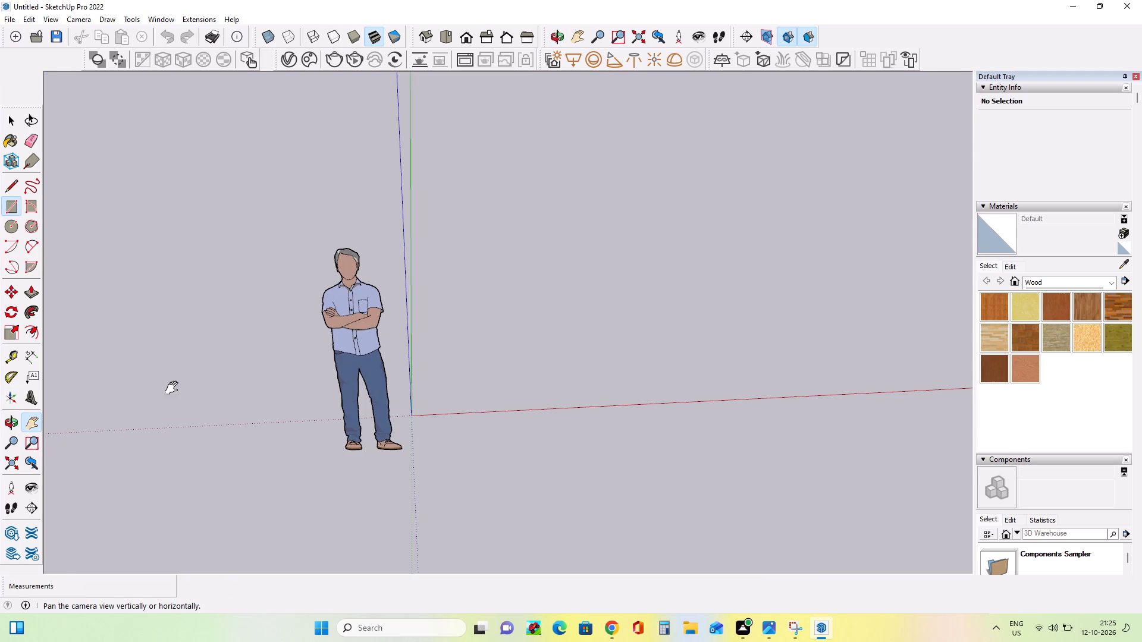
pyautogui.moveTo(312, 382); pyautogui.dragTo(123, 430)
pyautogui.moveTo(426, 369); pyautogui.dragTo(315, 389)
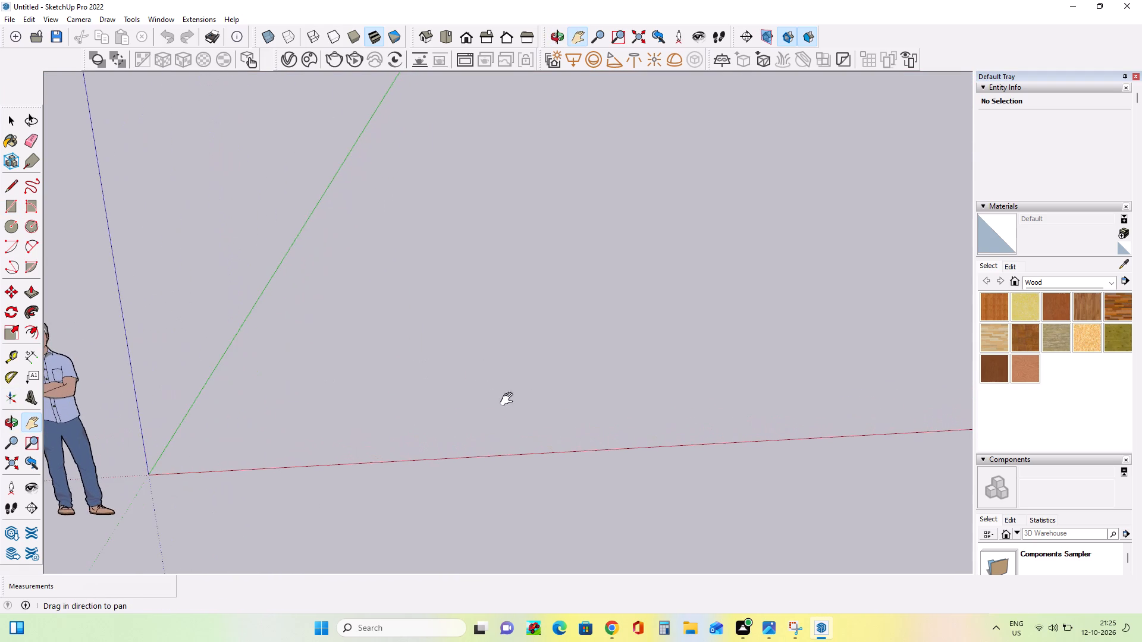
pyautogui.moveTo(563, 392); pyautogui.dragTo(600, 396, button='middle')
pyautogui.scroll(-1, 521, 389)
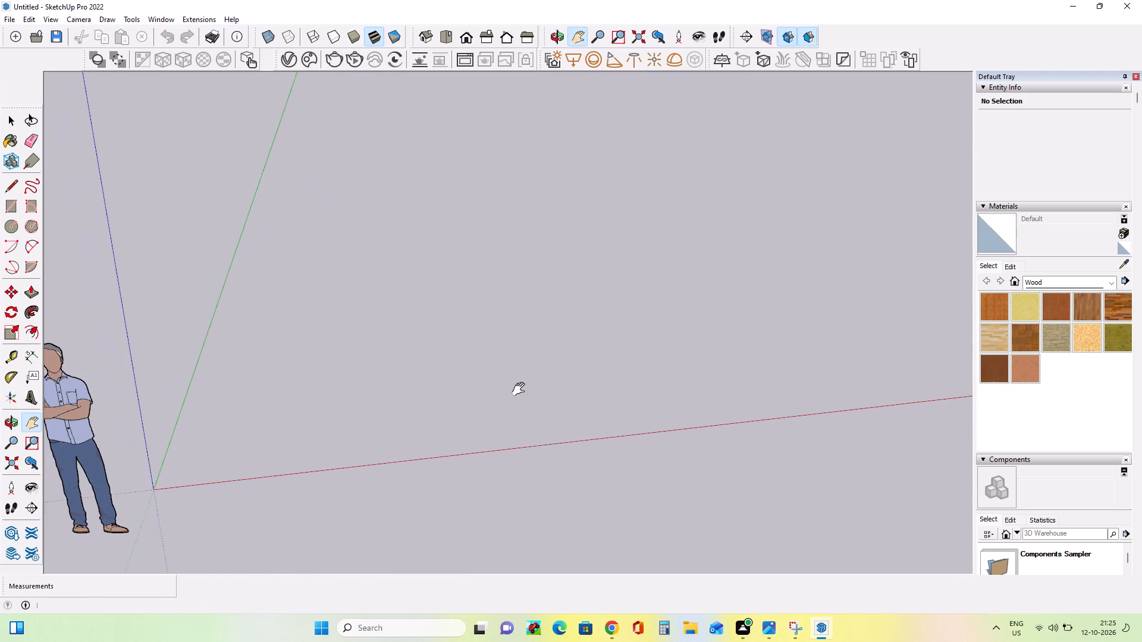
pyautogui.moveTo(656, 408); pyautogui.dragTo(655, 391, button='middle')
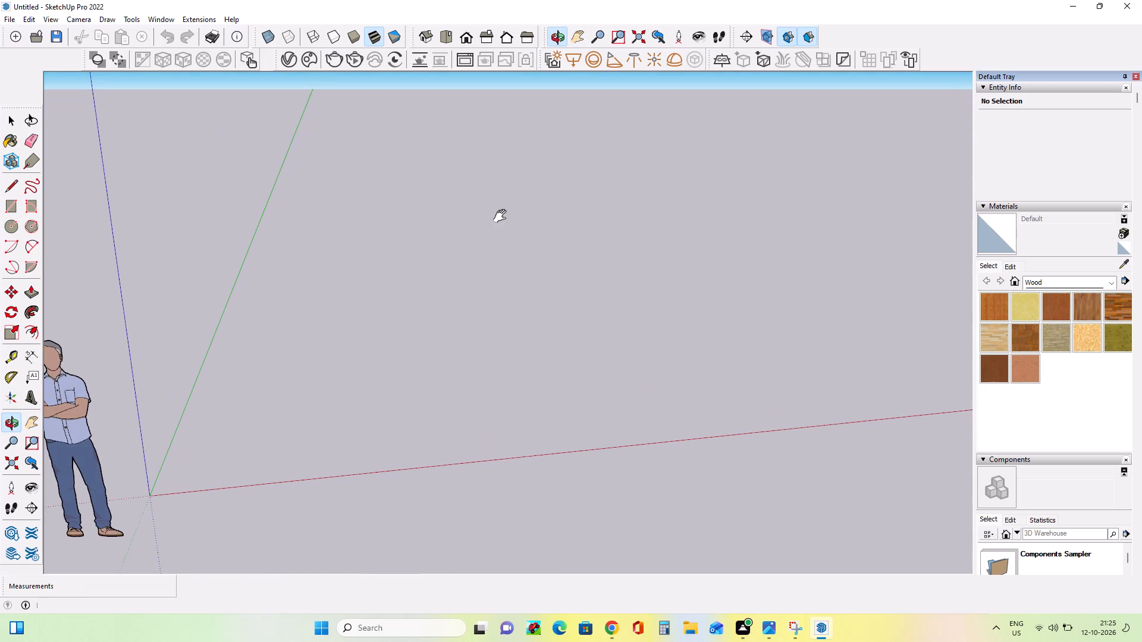
# Import the Desktop picture "Modern Healthcare Institute Exterior Design" as an image and place it in the model.
pyautogui.click(8, 20)
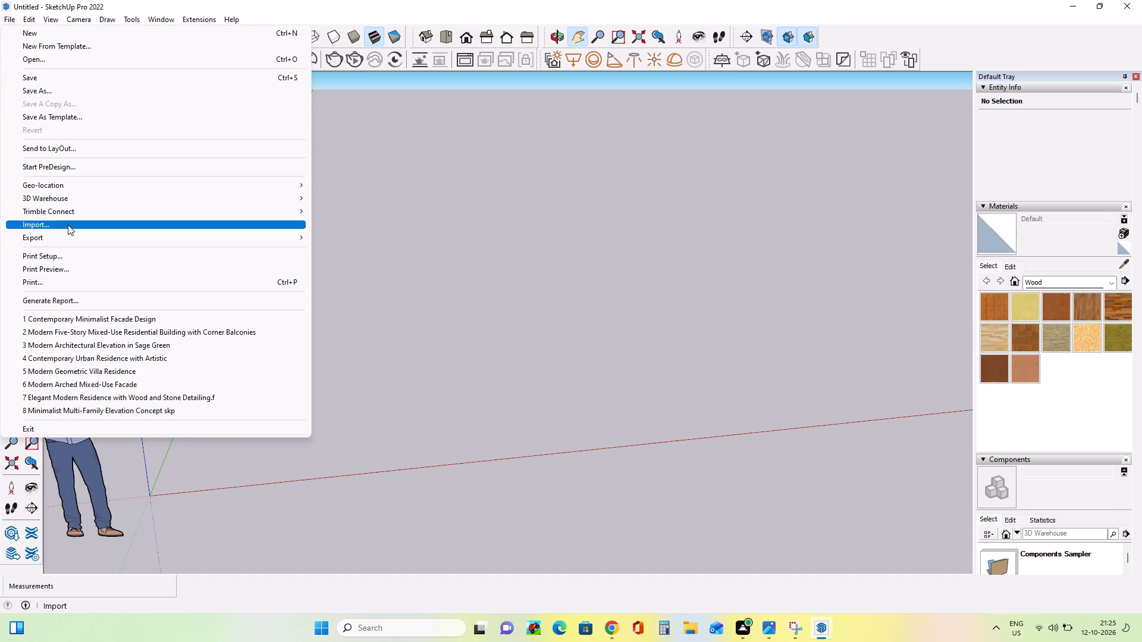
pyautogui.click(68, 225)
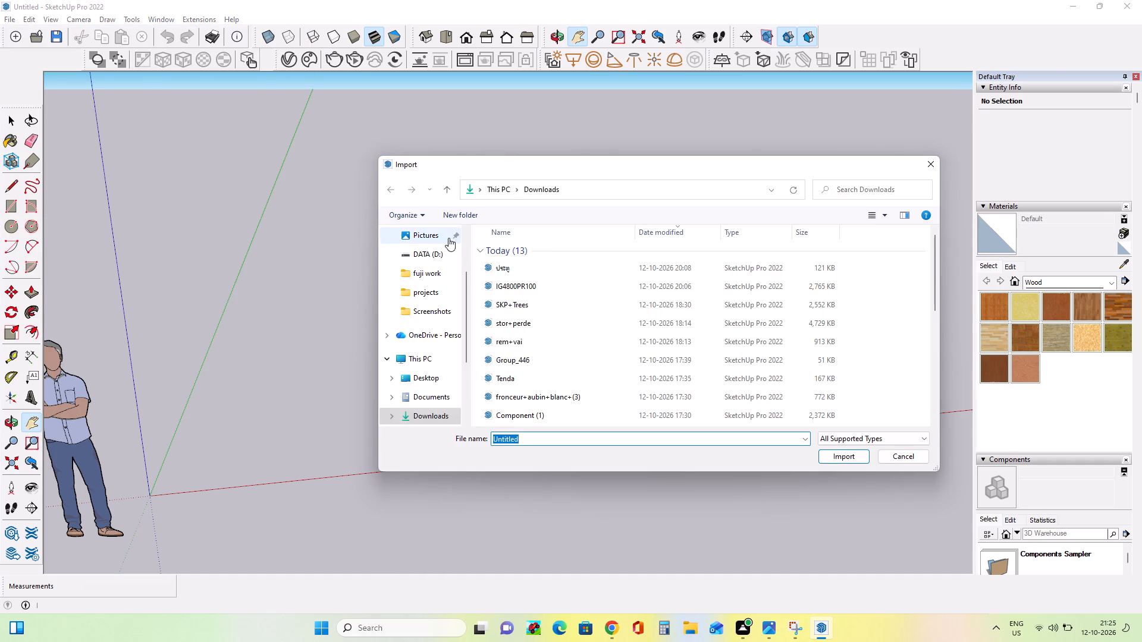
pyautogui.click(432, 380)
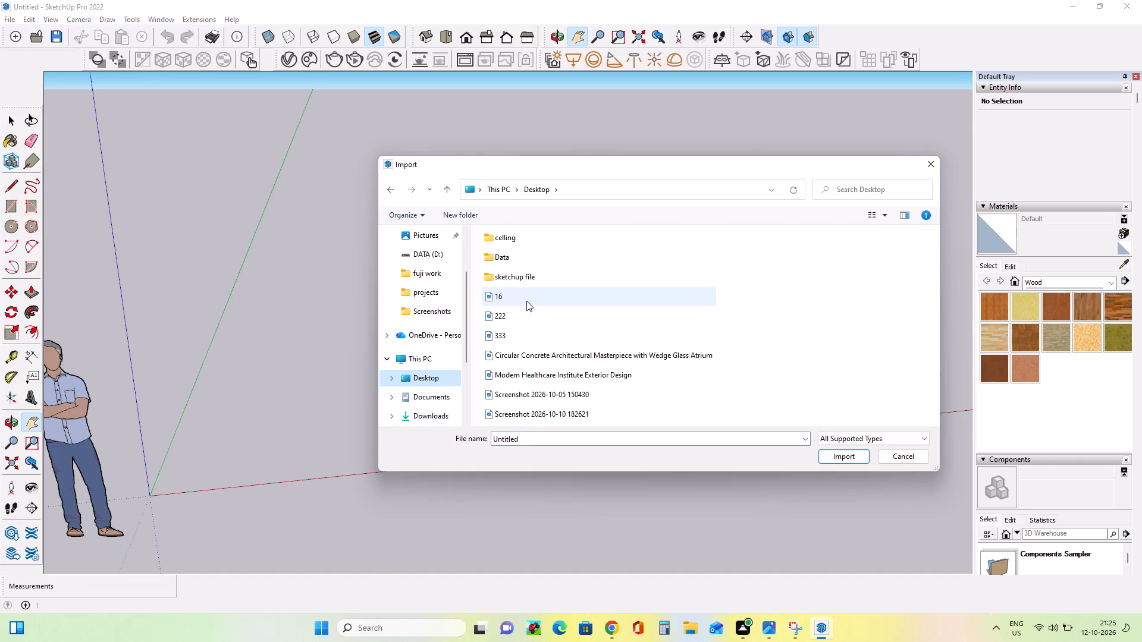
pyautogui.click(526, 301)
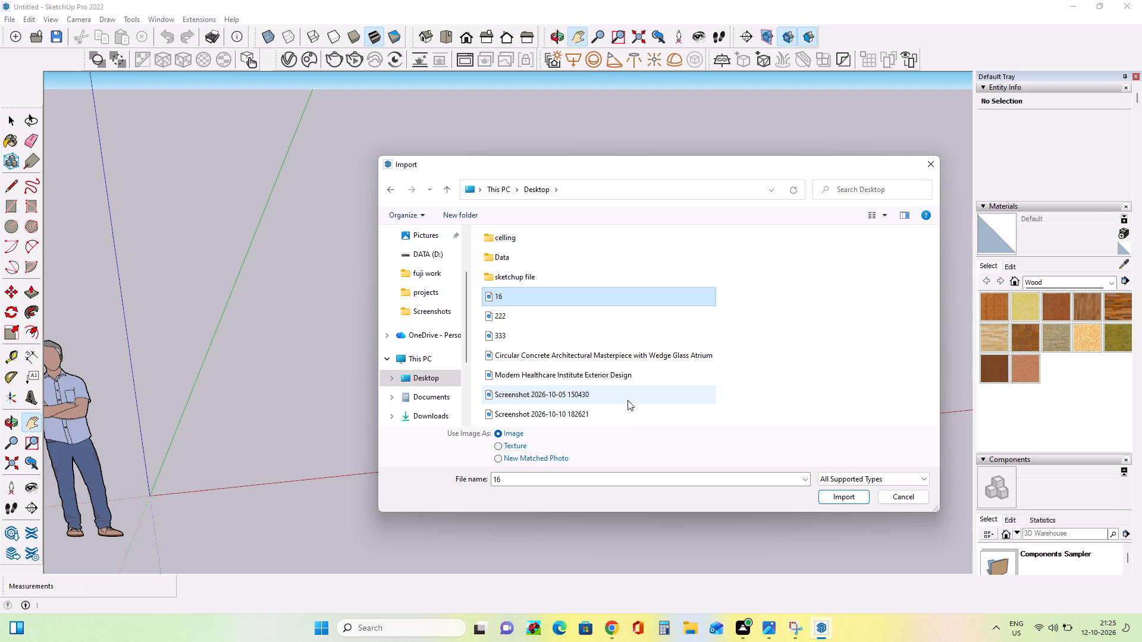
pyautogui.click(583, 377)
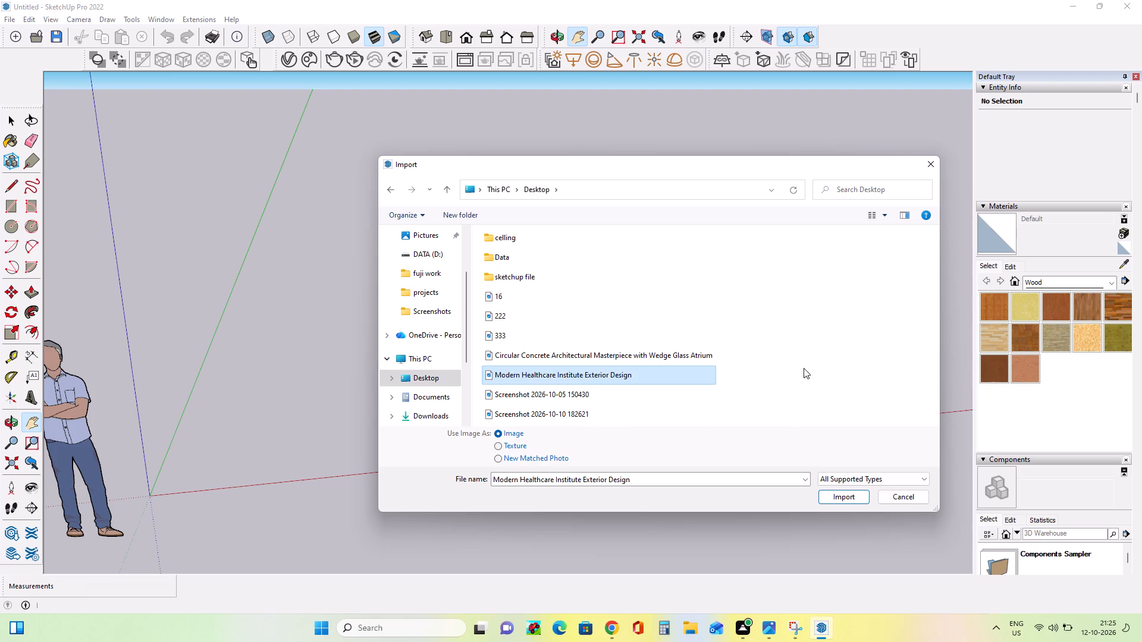
pyautogui.click(823, 501)
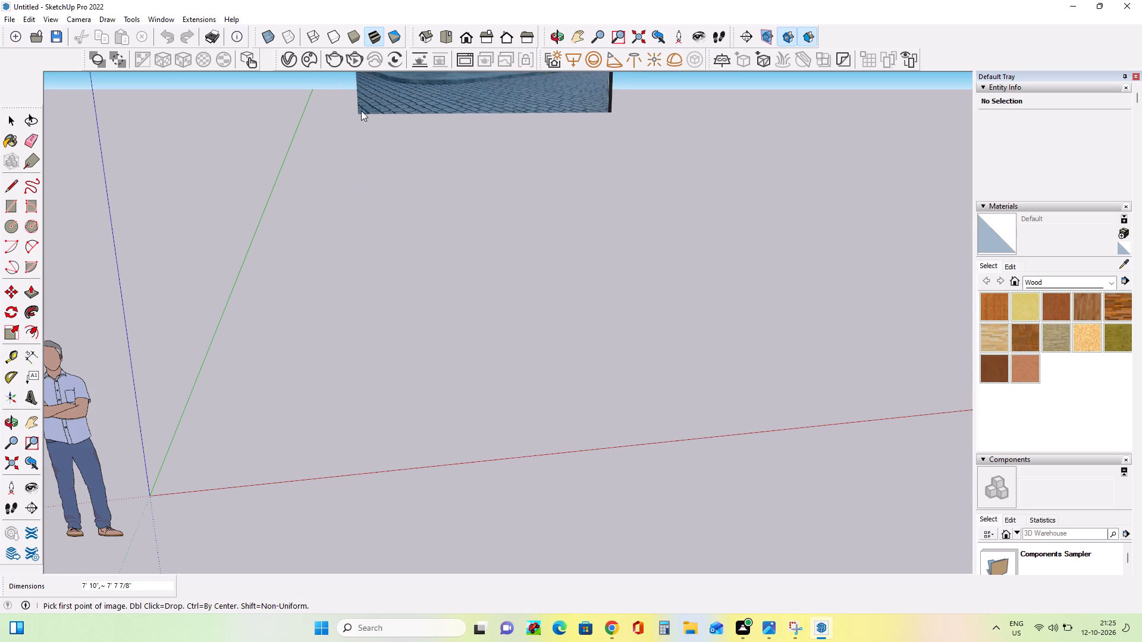
pyautogui.click(362, 120)
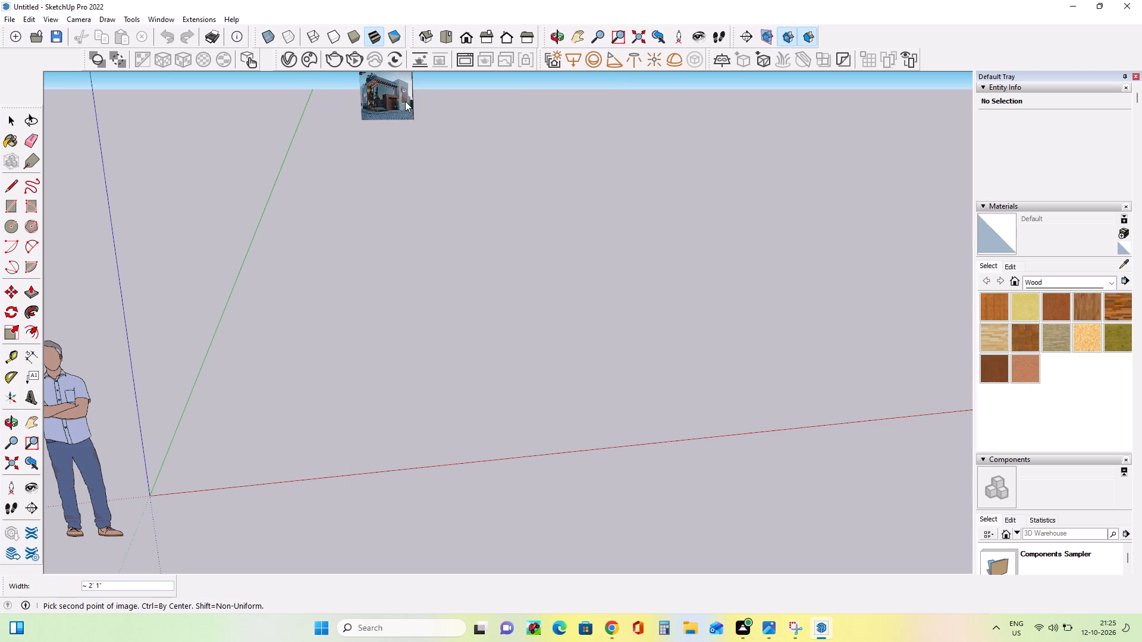
pyautogui.click(432, 81)
# Move the imported reference image close to the axes origin, beside the standing scale figure.
pyautogui.scroll(-2, 421, 233)
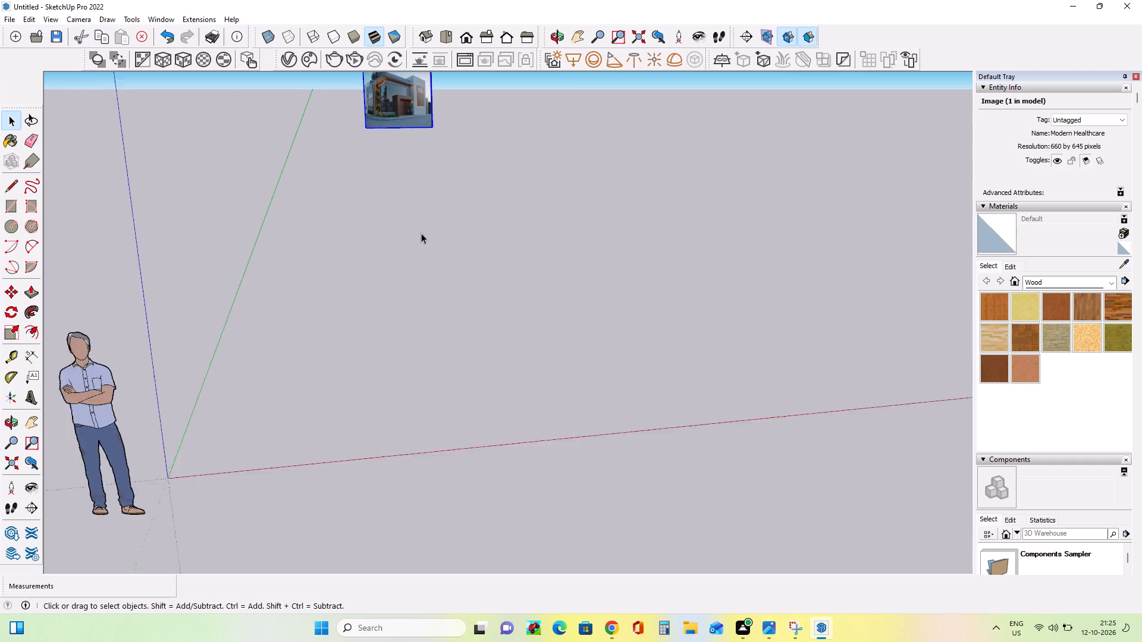
pyautogui.scroll(-1, 421, 233)
pyautogui.click(12, 294)
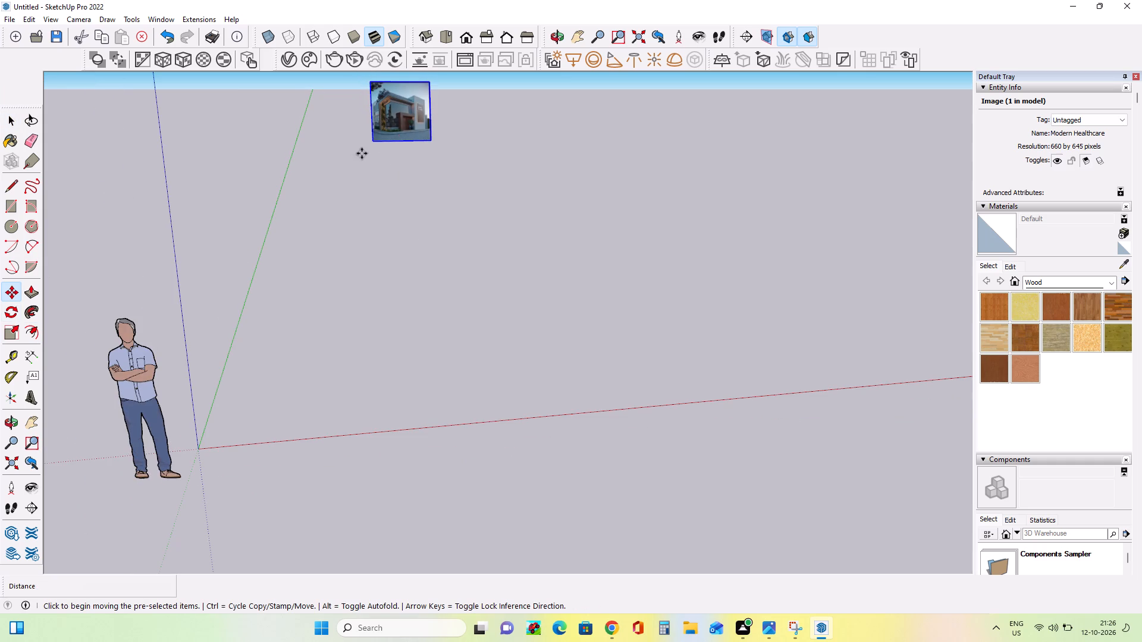
pyautogui.click(378, 143)
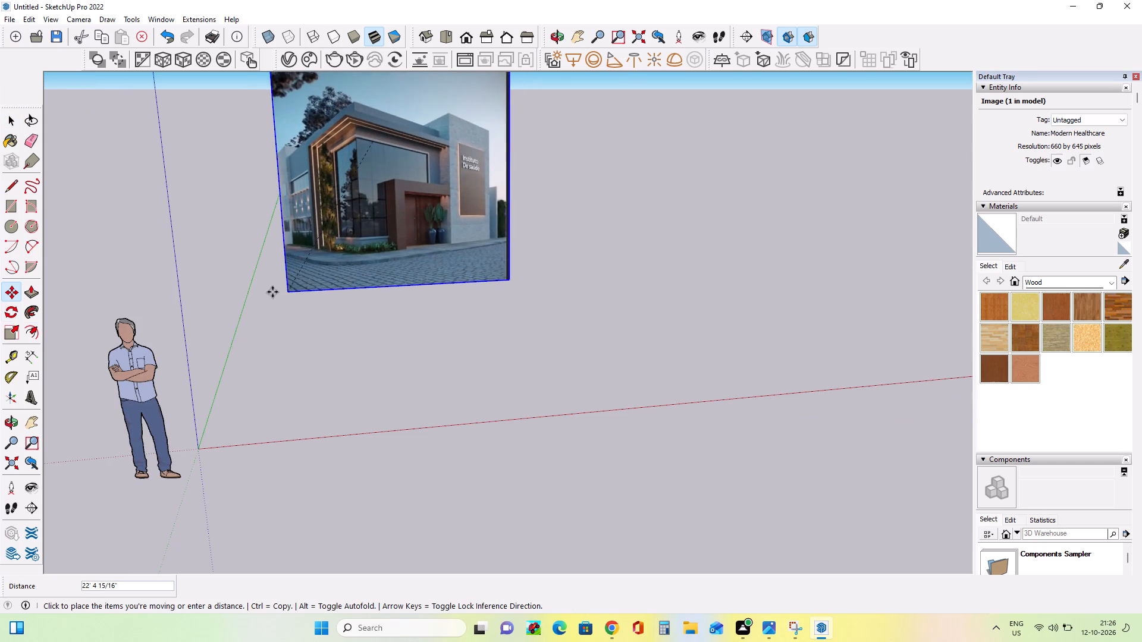
pyautogui.click(272, 292)
pyautogui.moveTo(426, 286); pyautogui.dragTo(440, 299, button='middle')
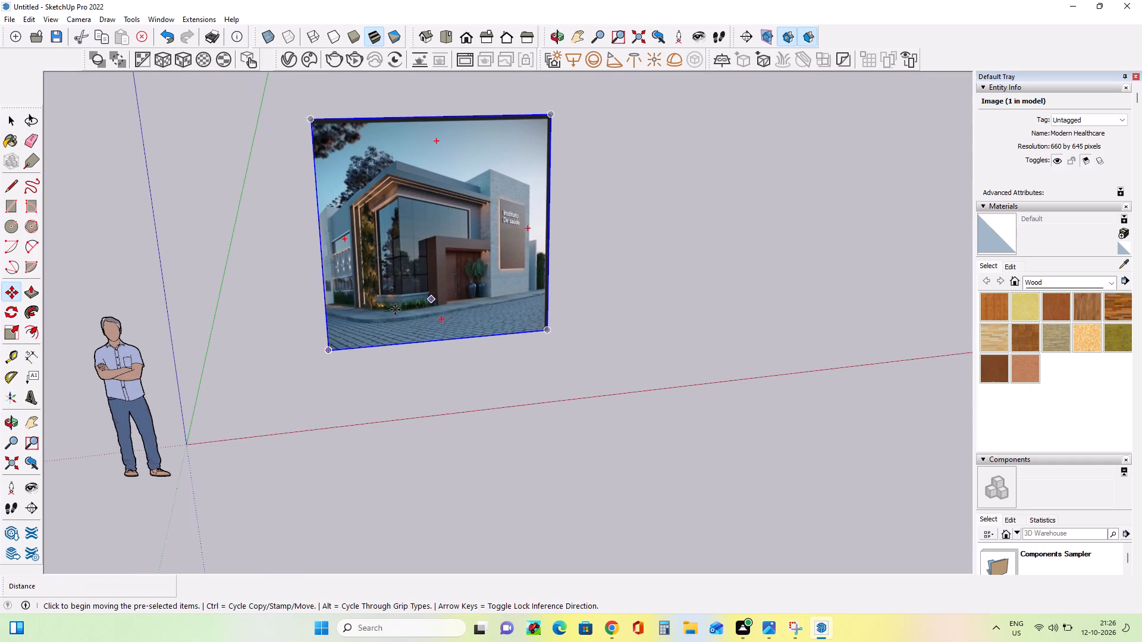
pyautogui.click(324, 354)
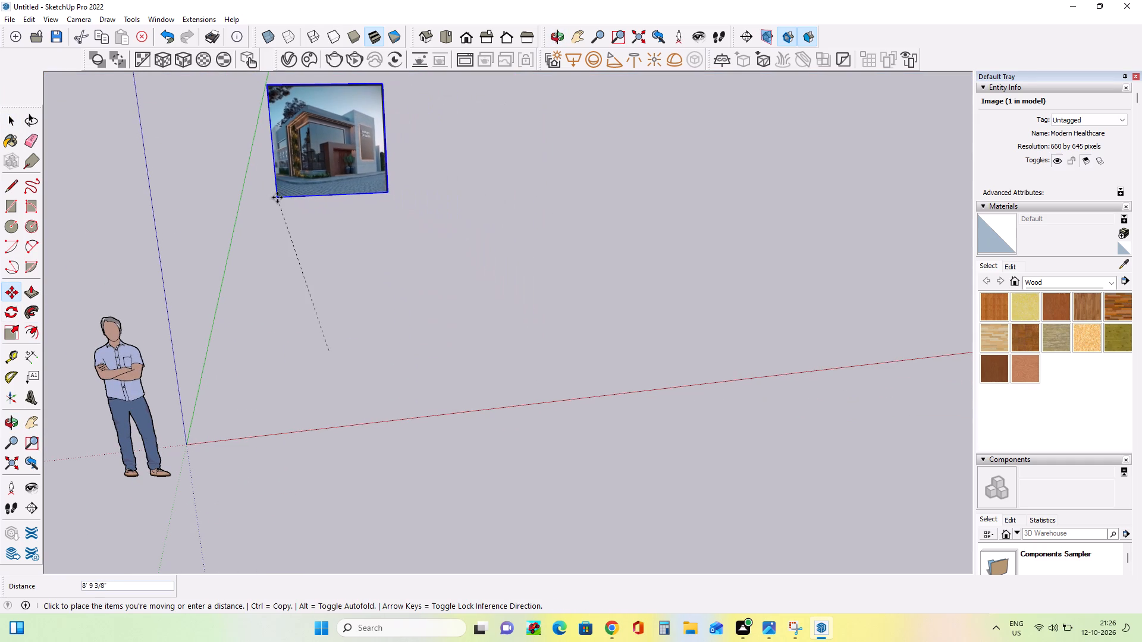
pyautogui.click(277, 197)
pyautogui.moveTo(525, 251); pyautogui.dragTo(474, 291, button='middle')
pyautogui.scroll(-1, 474, 291)
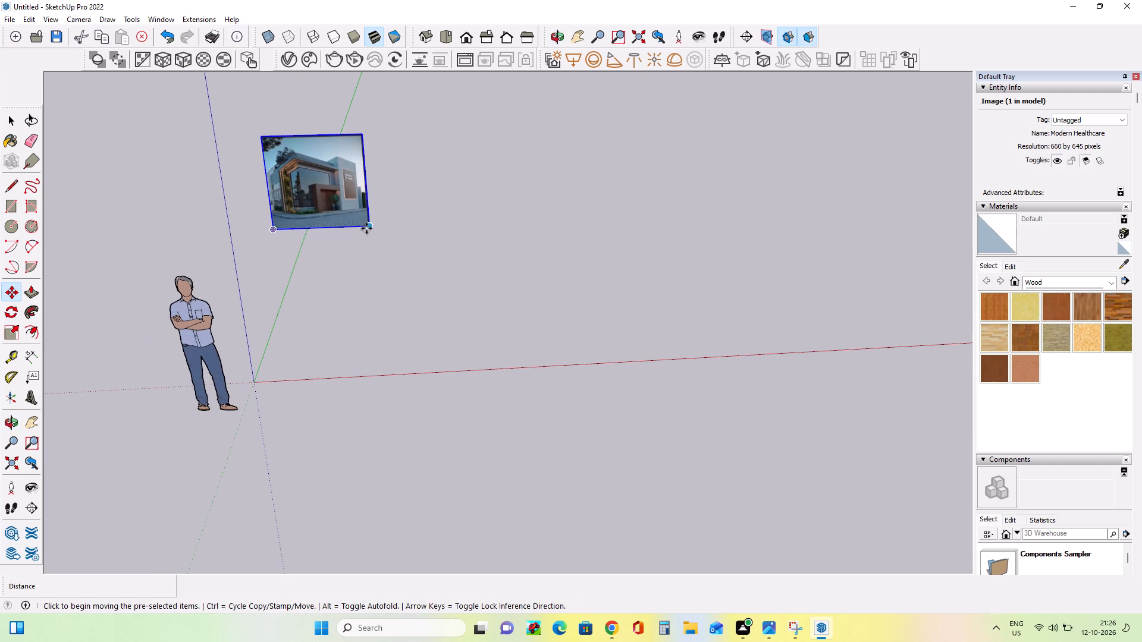
pyautogui.click(366, 228)
pyautogui.click(493, 134)
pyautogui.scroll(-4, 358, 358)
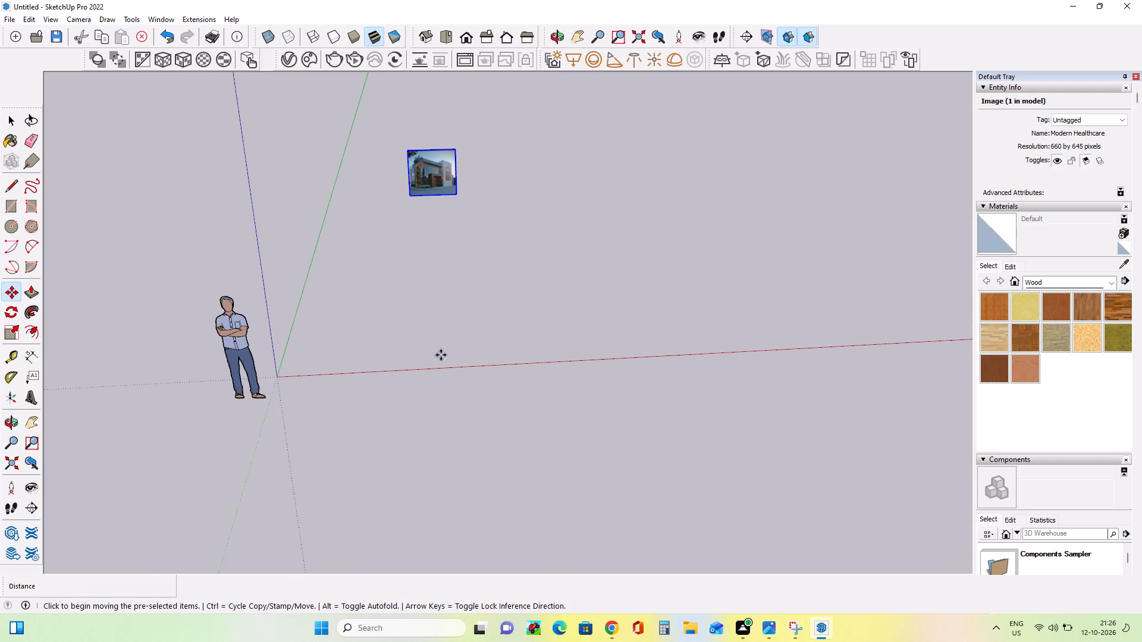
pyautogui.moveTo(512, 325); pyautogui.dragTo(553, 166, button='middle')
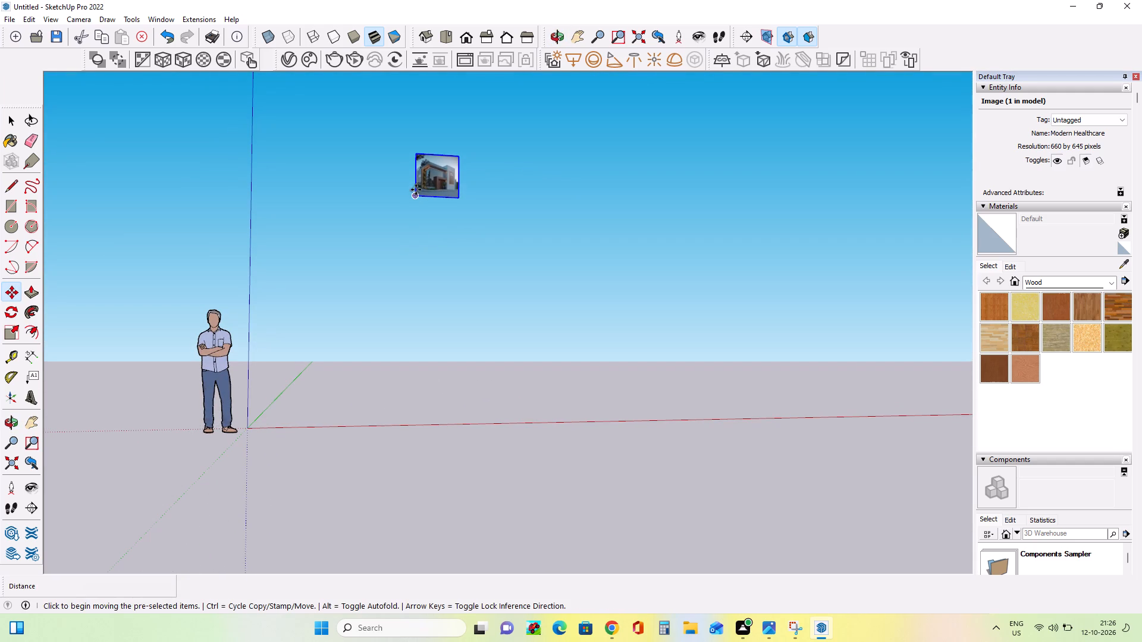
pyautogui.click(416, 197)
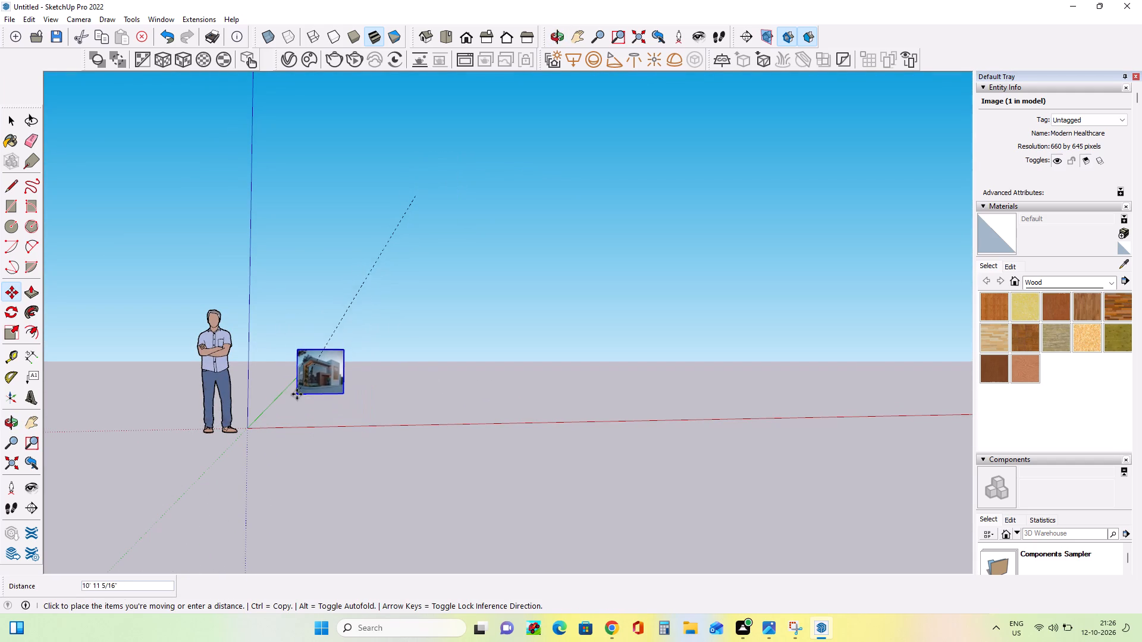
pyautogui.click(297, 394)
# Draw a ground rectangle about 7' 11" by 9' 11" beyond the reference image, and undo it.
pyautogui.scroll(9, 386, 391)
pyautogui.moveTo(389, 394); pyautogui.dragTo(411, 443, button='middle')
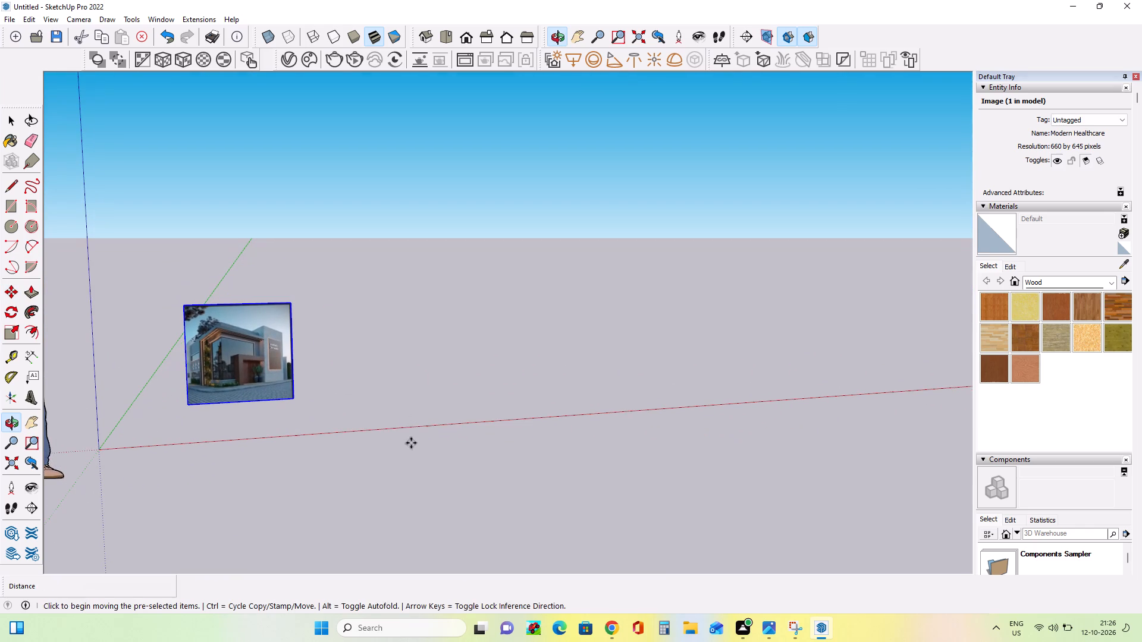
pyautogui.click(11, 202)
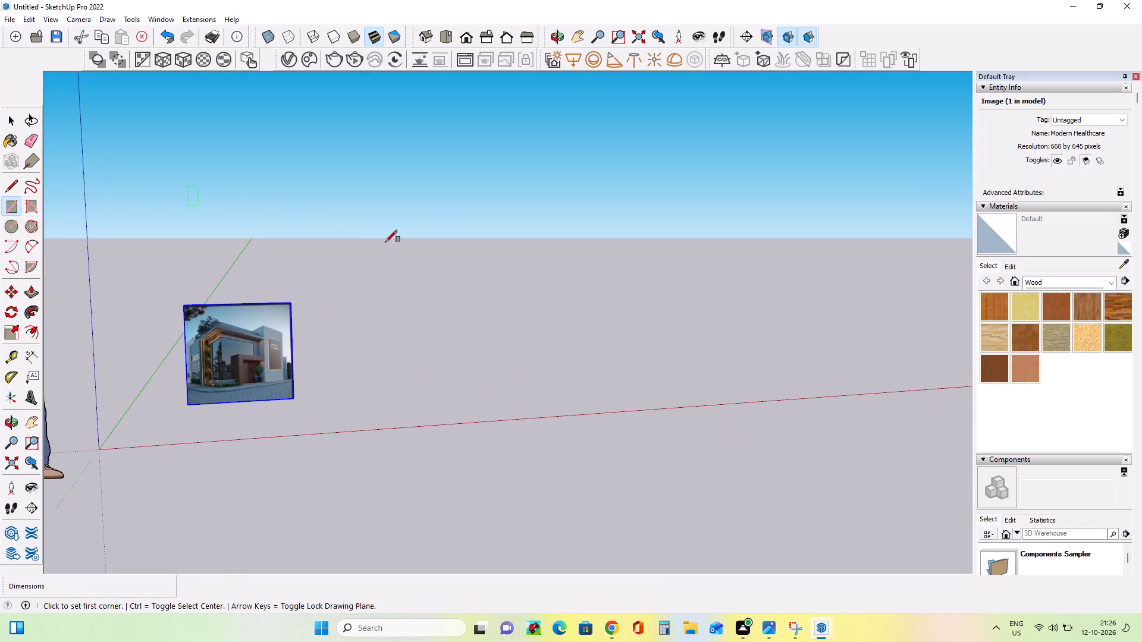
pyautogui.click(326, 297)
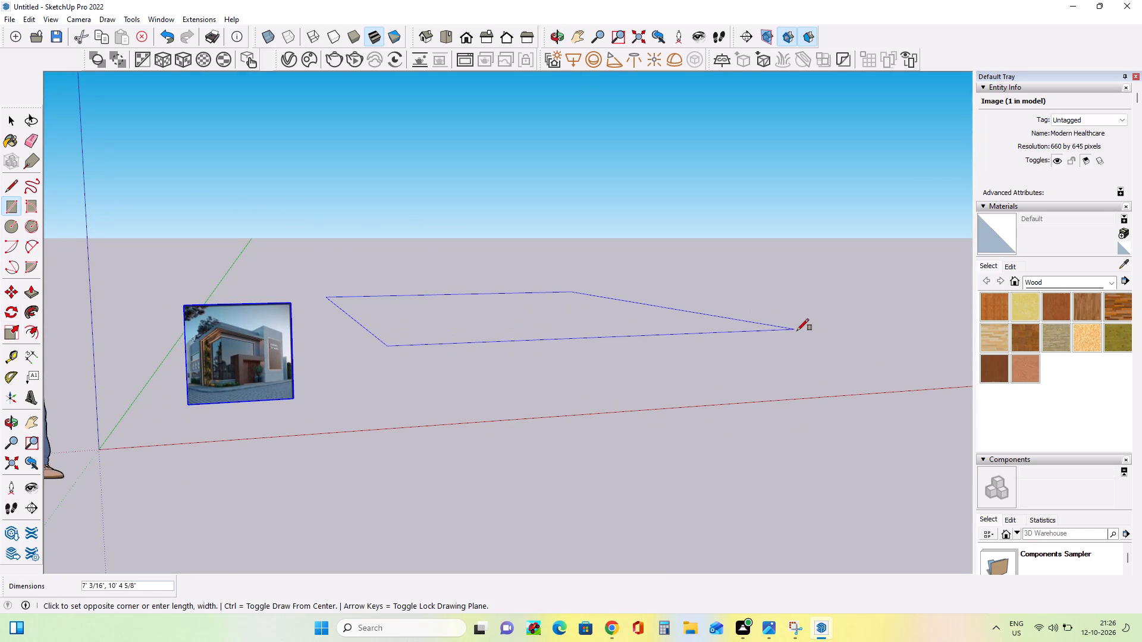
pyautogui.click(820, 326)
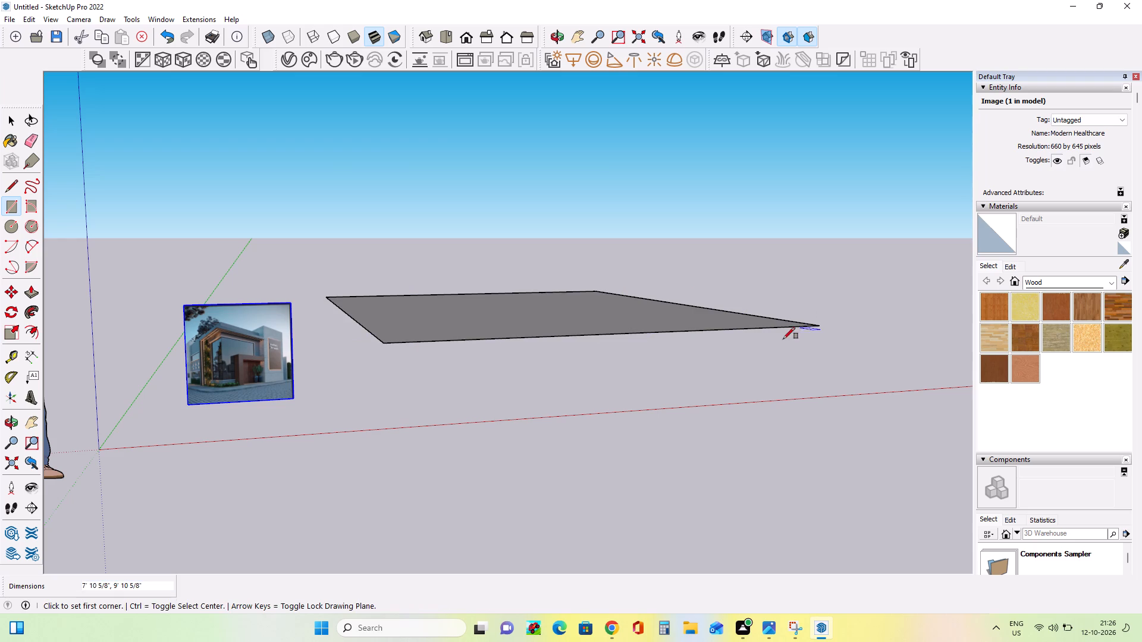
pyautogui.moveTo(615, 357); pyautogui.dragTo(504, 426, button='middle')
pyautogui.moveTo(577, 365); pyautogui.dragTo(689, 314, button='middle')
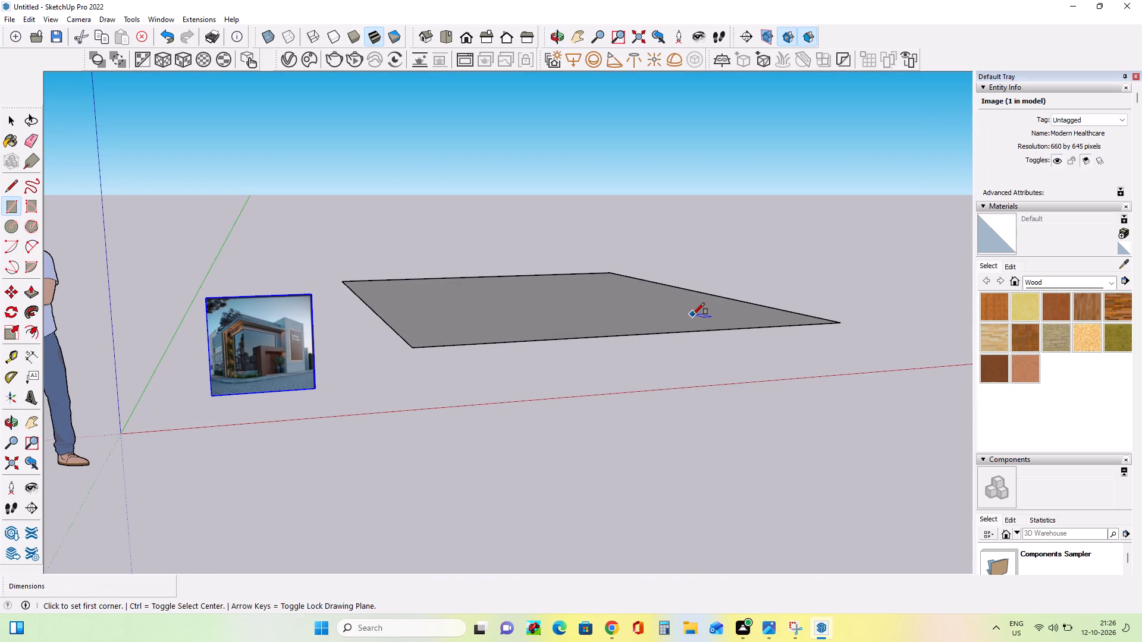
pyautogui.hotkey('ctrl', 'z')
# Draw a building base rectangle about 36' 10" by 23' 1" flat on the ground behind the red axis.
pyautogui.moveTo(410, 289); pyautogui.dragTo(423, 346, button='middle')
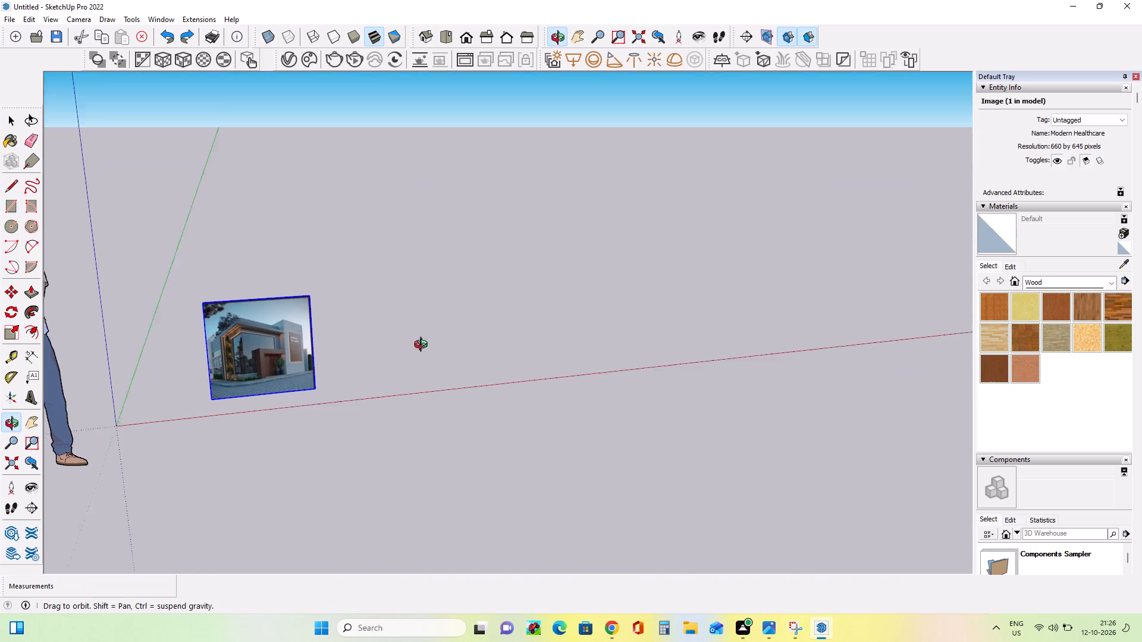
pyautogui.moveTo(423, 346); pyautogui.dragTo(425, 401, button='middle')
pyautogui.scroll(-4, 426, 386)
pyautogui.scroll(-9, 466, 270)
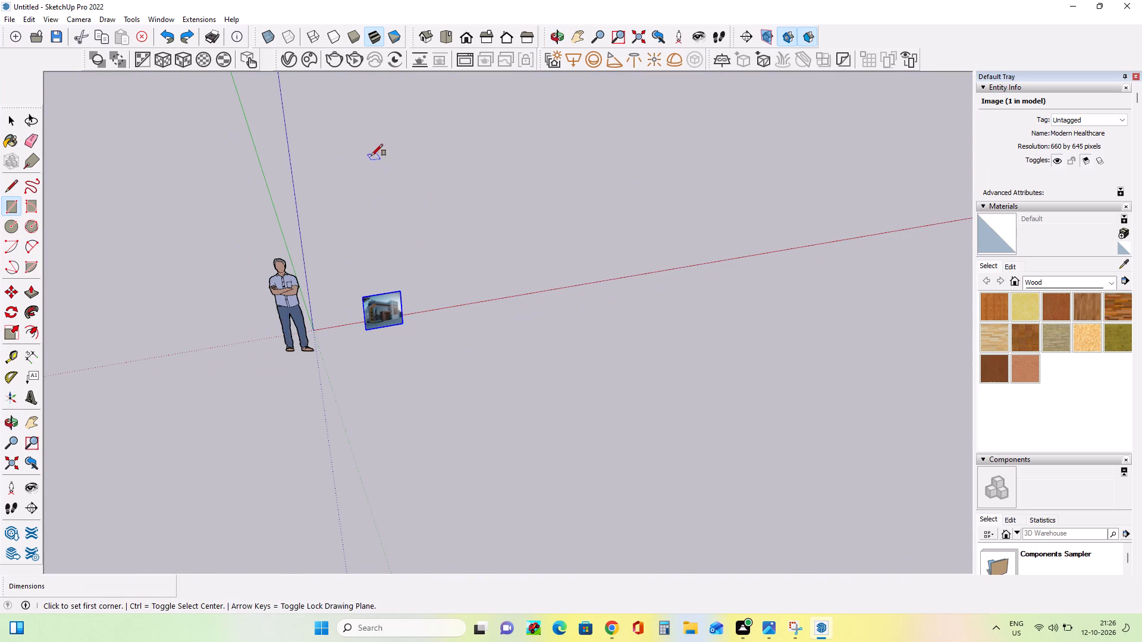
pyautogui.click(396, 152)
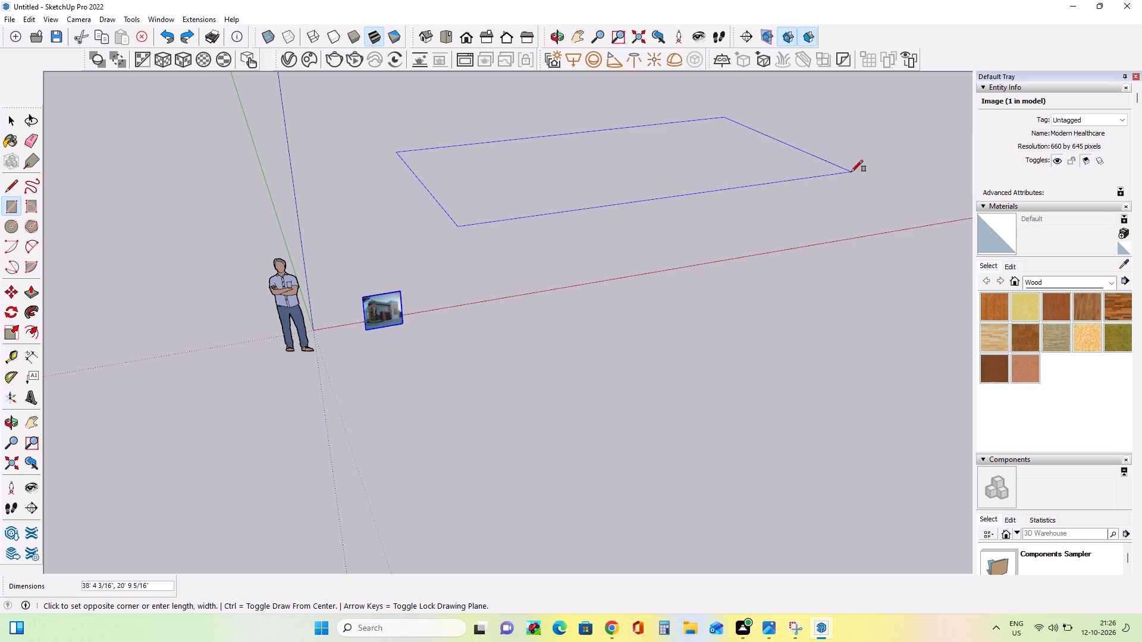
pyautogui.click(856, 181)
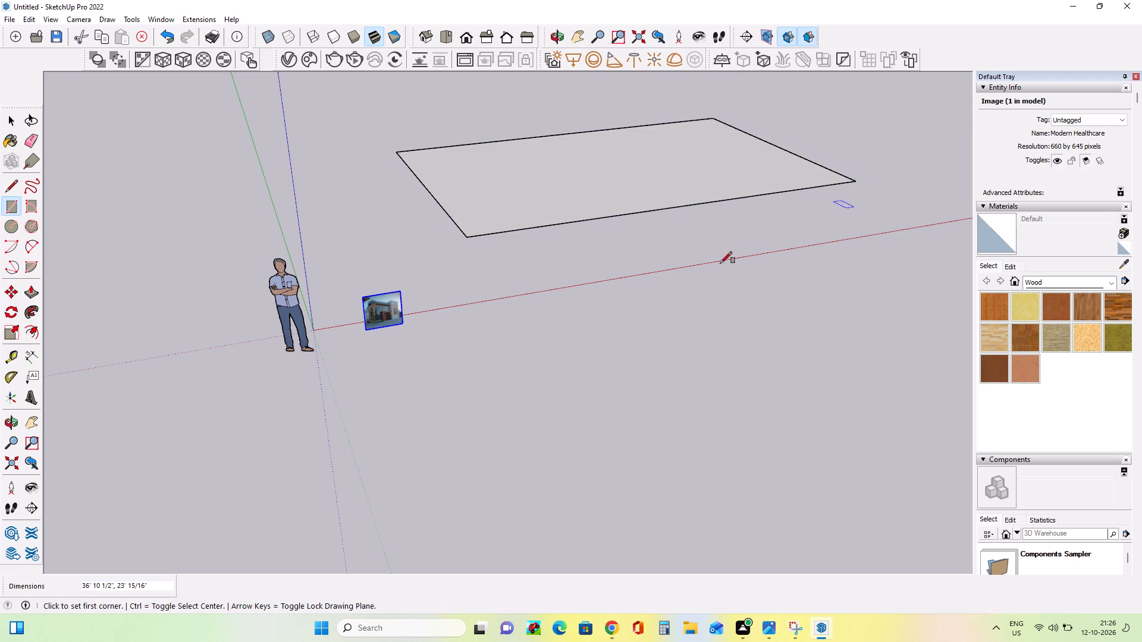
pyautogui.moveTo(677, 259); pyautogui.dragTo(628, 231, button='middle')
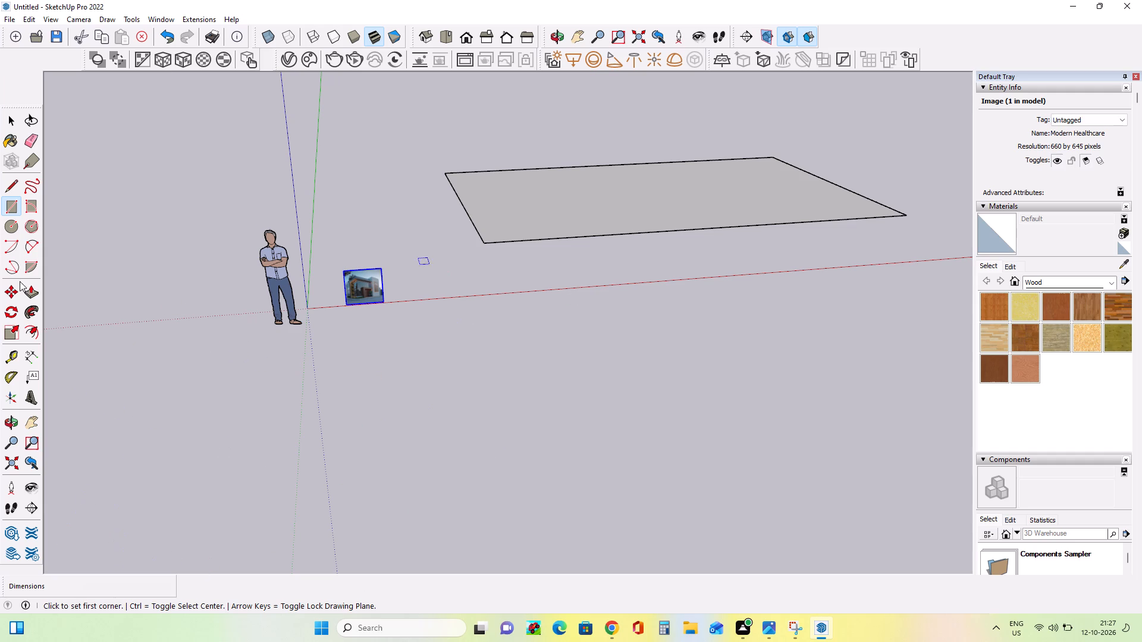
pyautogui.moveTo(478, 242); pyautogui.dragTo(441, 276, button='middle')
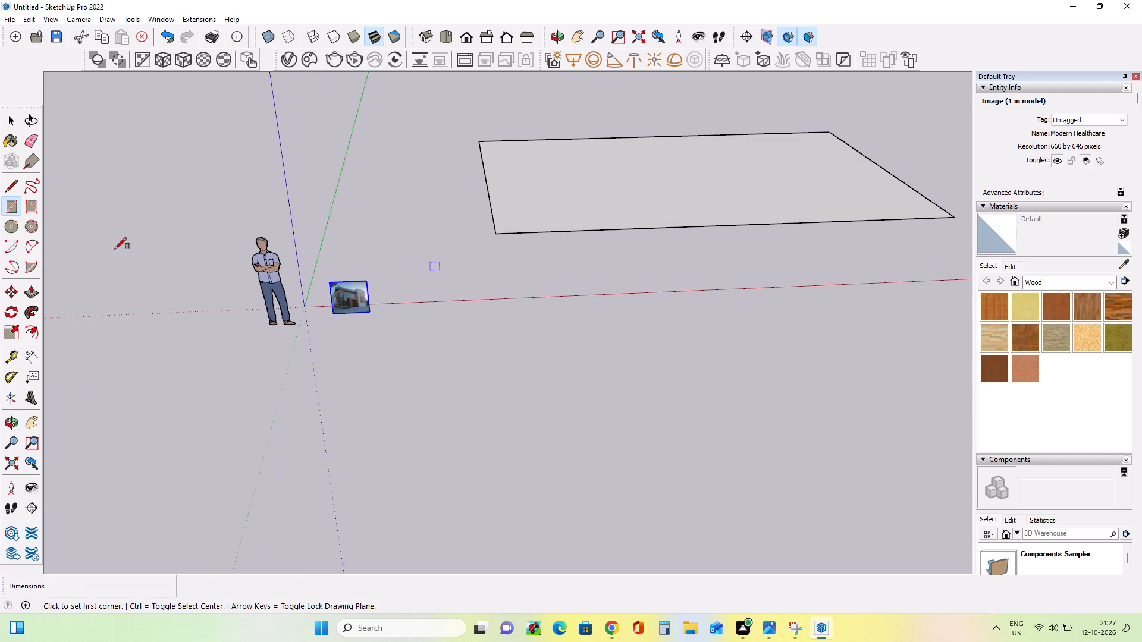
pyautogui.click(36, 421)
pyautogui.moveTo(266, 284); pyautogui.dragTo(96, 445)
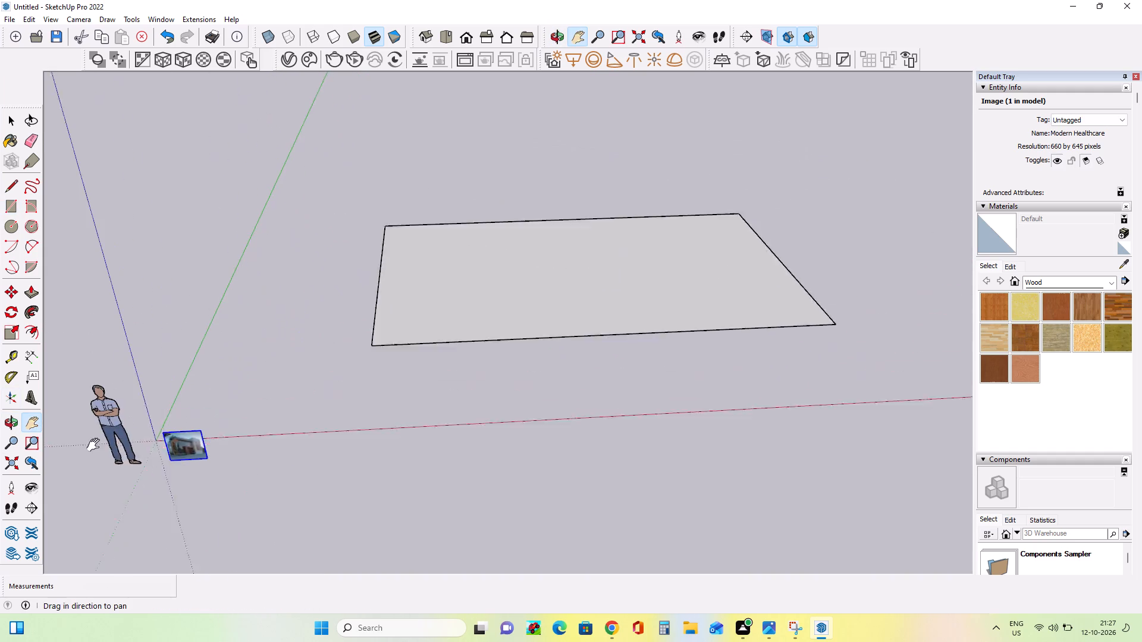
# Move the reference image from the axes origin to just beside the back corner of the building base rectangle.
pyautogui.moveTo(96, 445); pyautogui.dragTo(101, 446)
pyautogui.scroll(1, 503, 360)
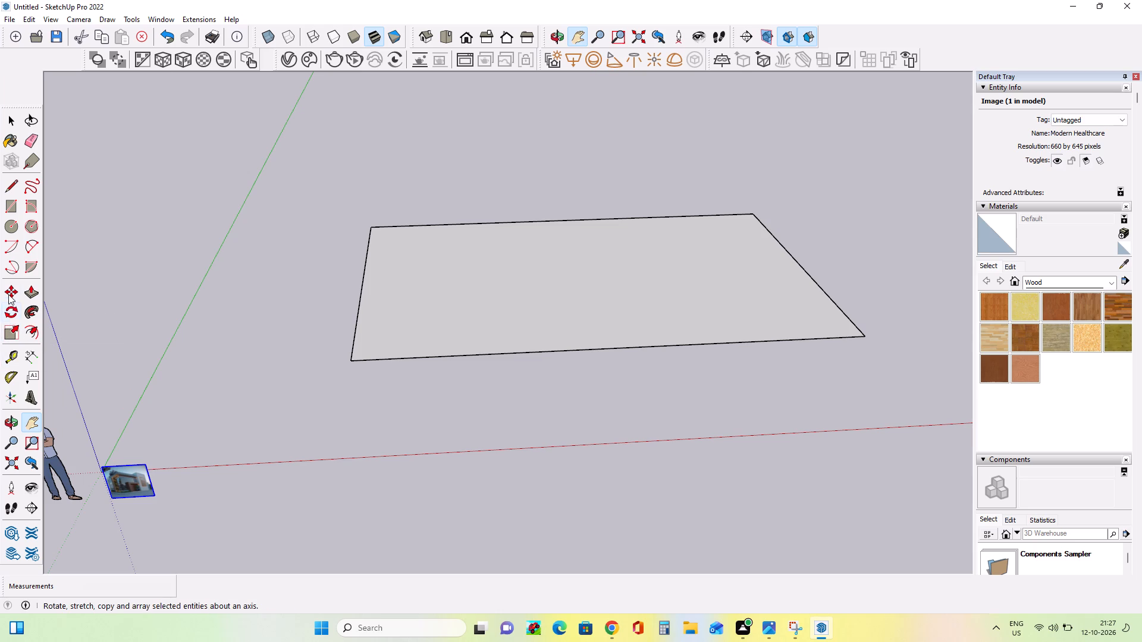
pyautogui.click(9, 291)
pyautogui.click(155, 501)
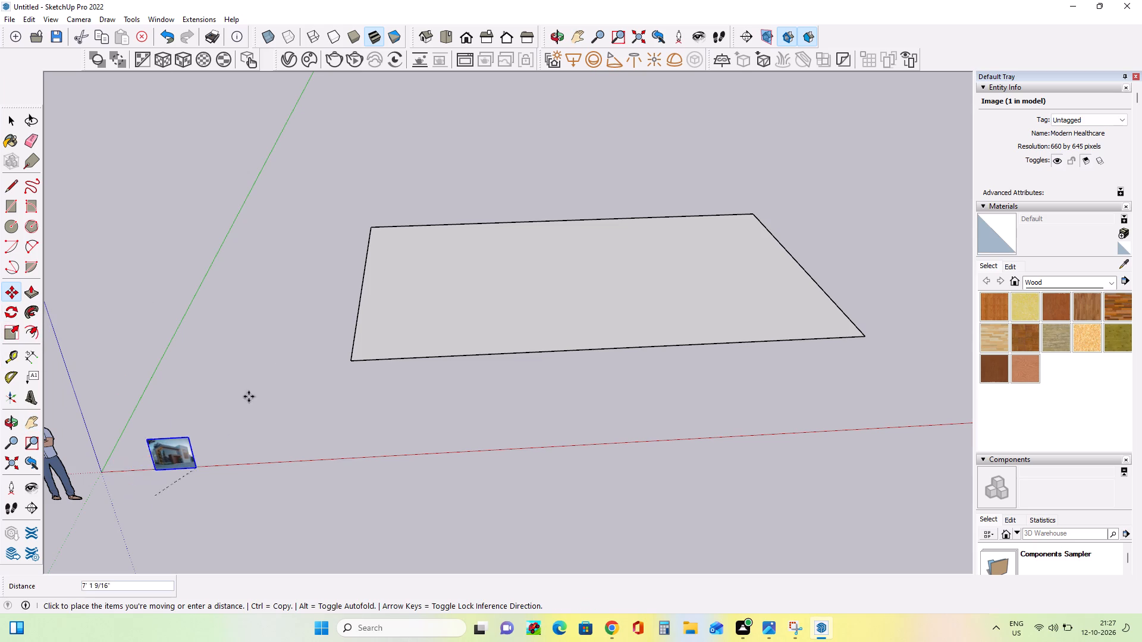
pyautogui.click(354, 275)
# Examine the building base rectangle together with the reference image placed beside it.
pyautogui.moveTo(487, 297); pyautogui.dragTo(510, 272, button='middle')
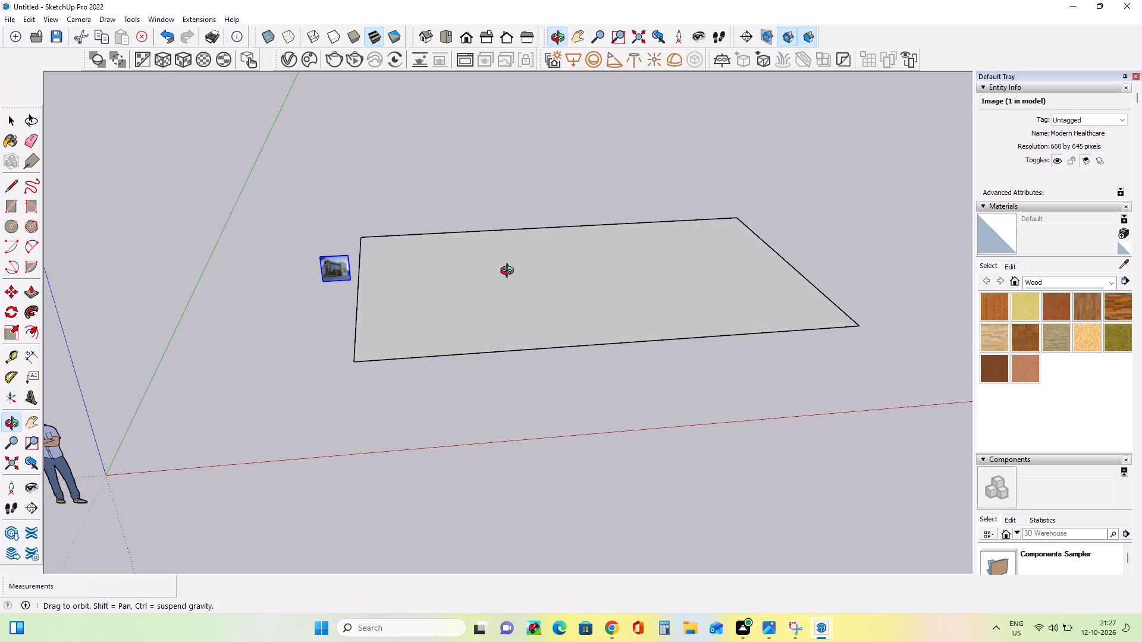
pyautogui.moveTo(510, 272); pyautogui.dragTo(510, 270, button='middle')
pyautogui.scroll(6, 374, 277)
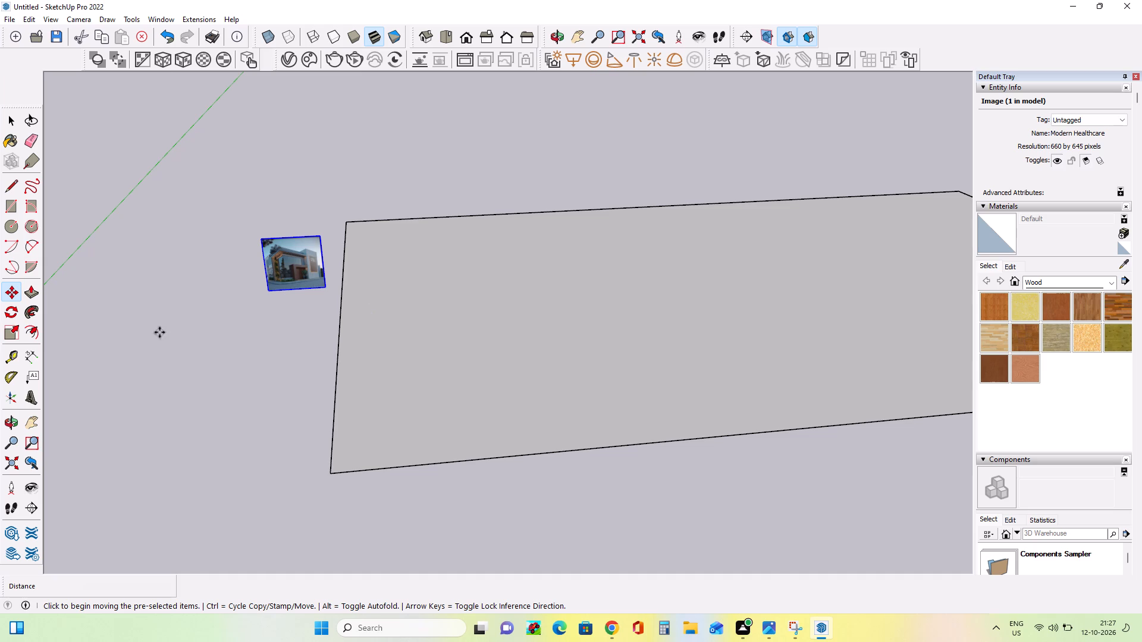
pyautogui.click(38, 429)
pyautogui.moveTo(332, 338); pyautogui.dragTo(241, 351)
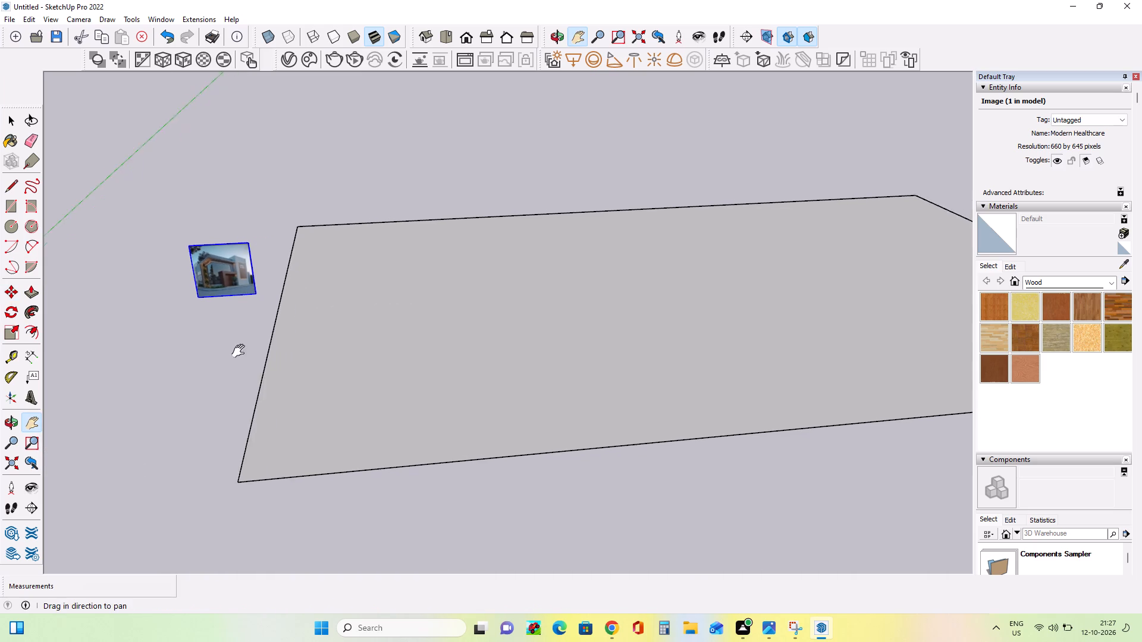
pyautogui.moveTo(241, 351); pyautogui.dragTo(192, 360)
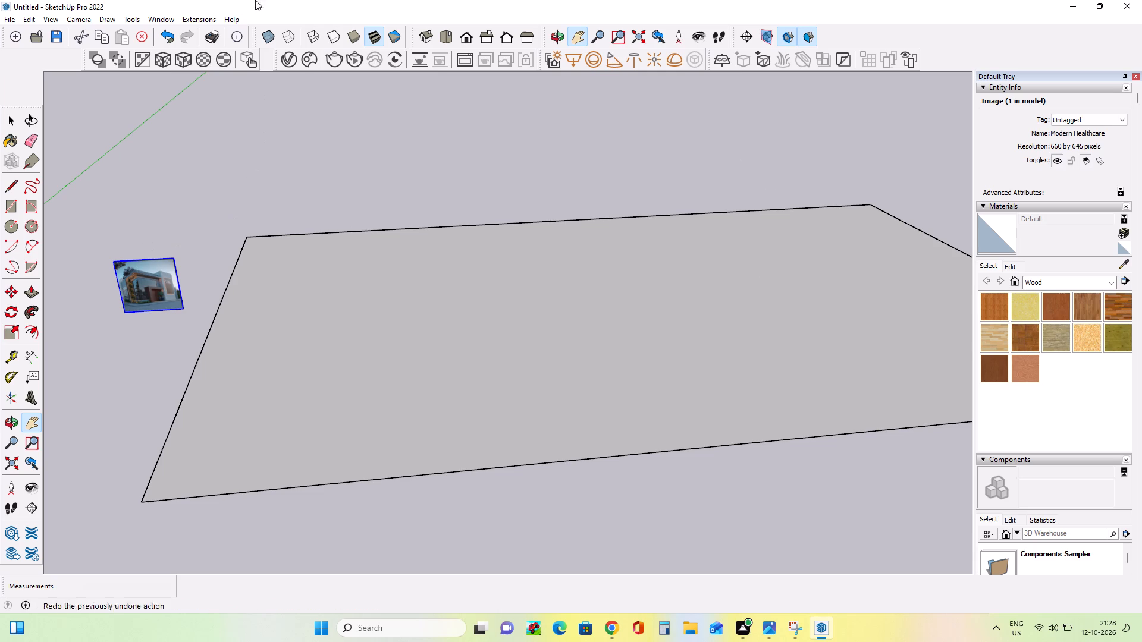
pyautogui.scroll(-4, 348, 262)
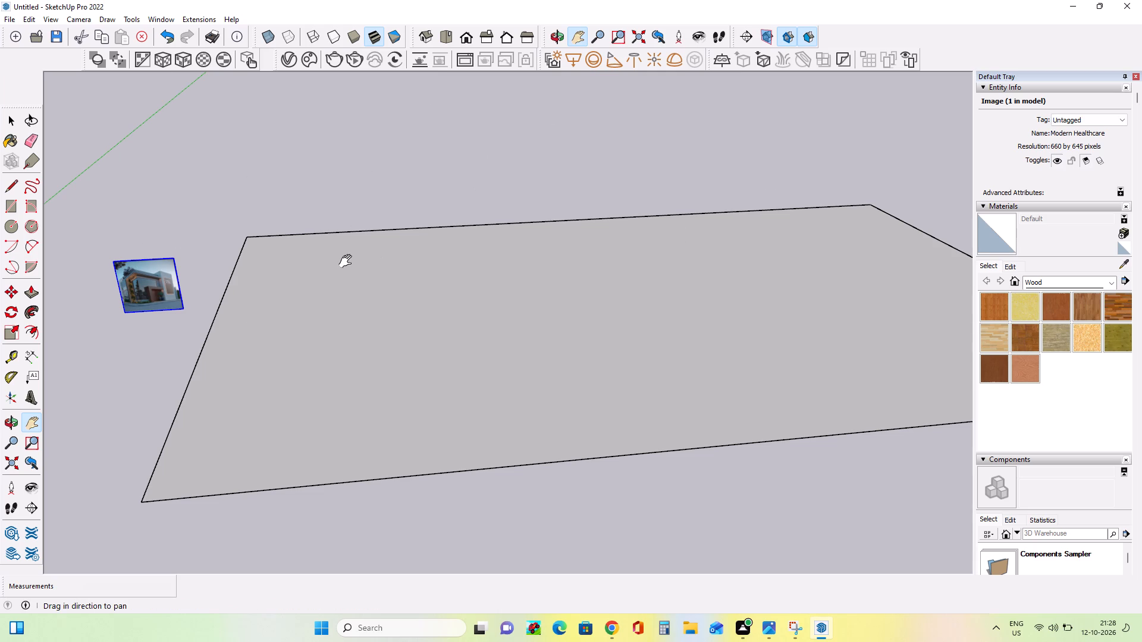
pyautogui.scroll(-6, 348, 262)
pyautogui.scroll(-3, 398, 273)
pyautogui.scroll(-4, 297, 274)
pyautogui.moveTo(532, 288); pyautogui.dragTo(534, 300, button='middle')
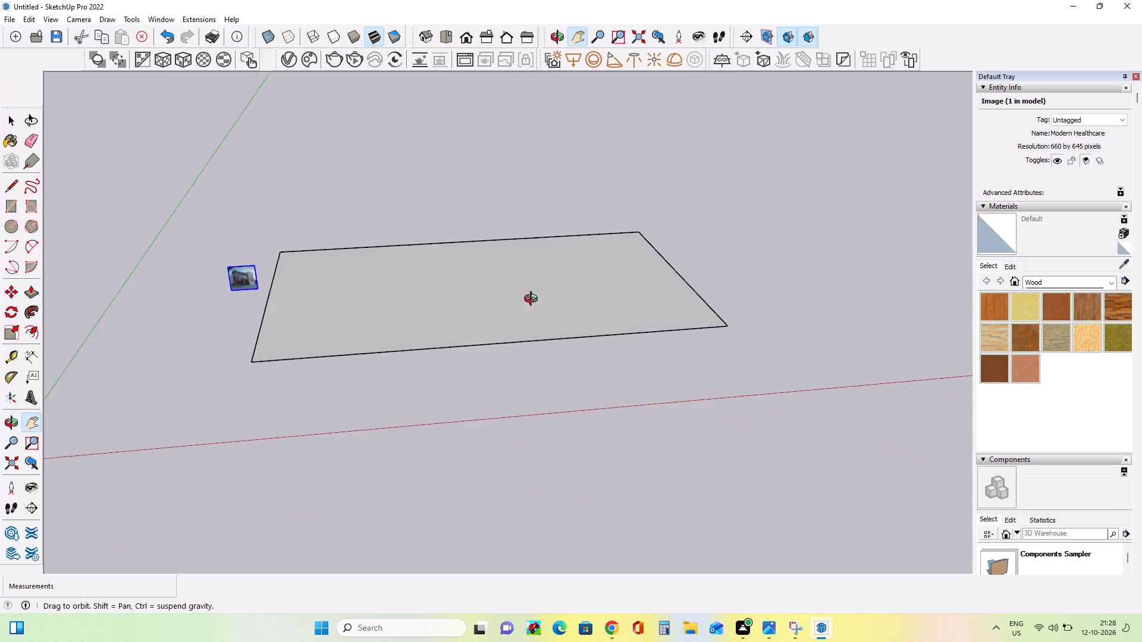
pyautogui.moveTo(534, 300); pyautogui.dragTo(535, 309, button='middle')
pyautogui.scroll(1, 317, 309)
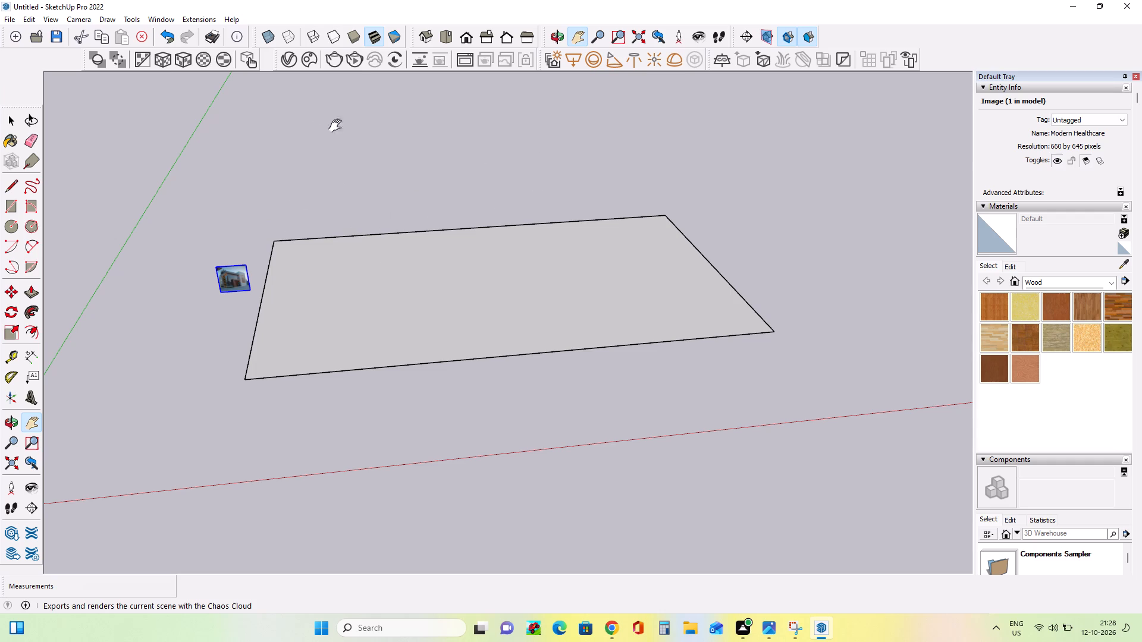
pyautogui.scroll(1, 383, 300)
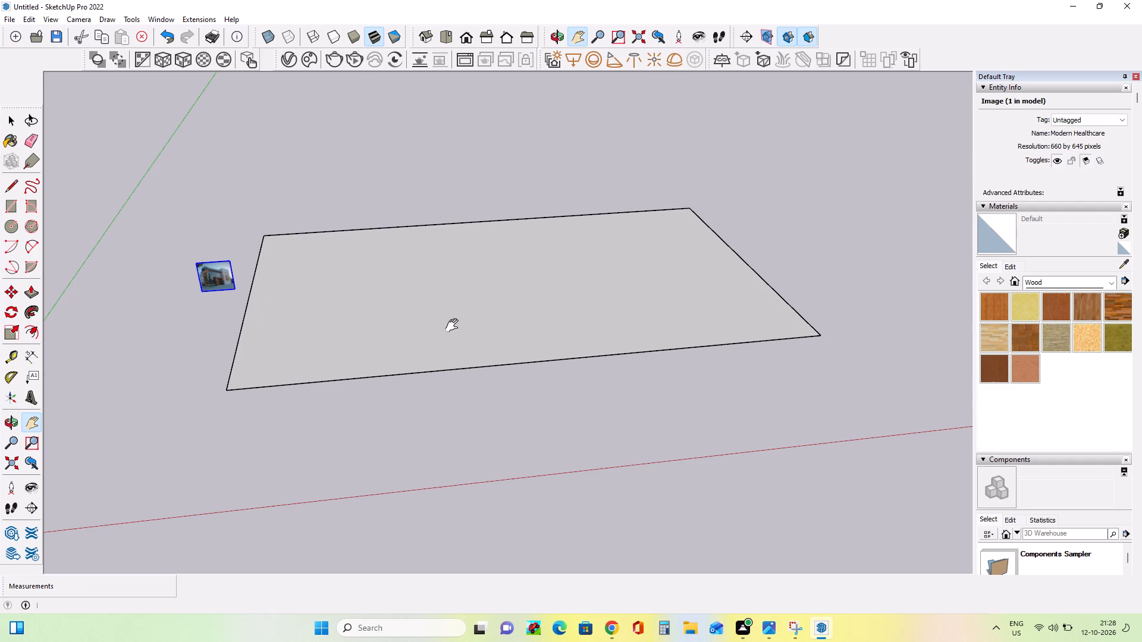
pyautogui.moveTo(354, 306); pyautogui.dragTo(361, 323, button='middle')
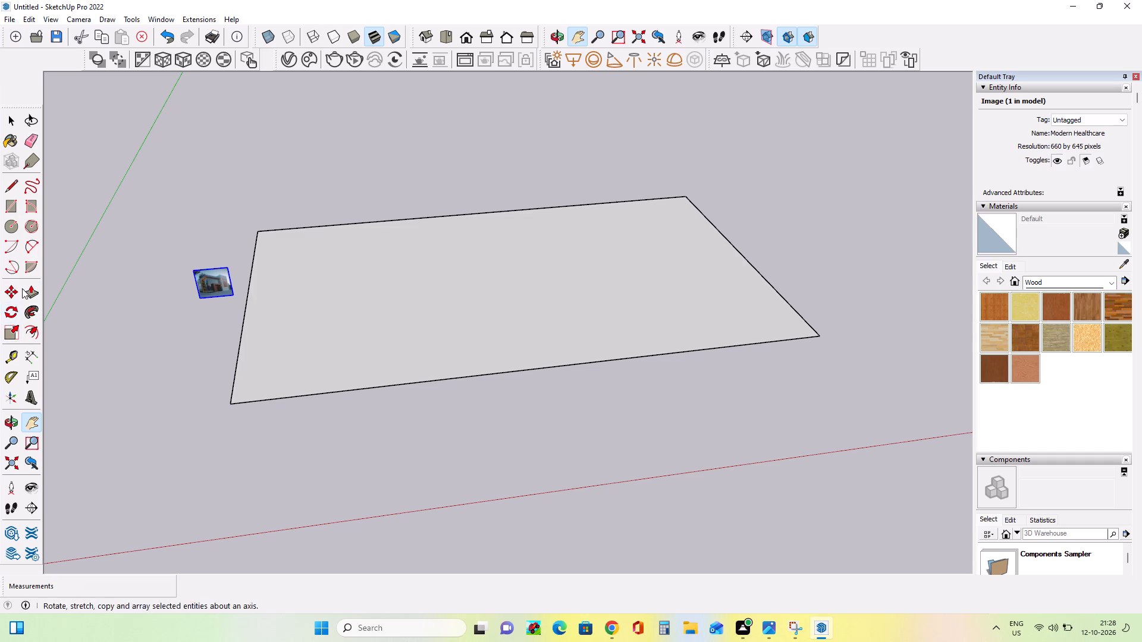
# Scale the reference image uniformly by about 3.00 from its upper corner.
pyautogui.scroll(3, 202, 278)
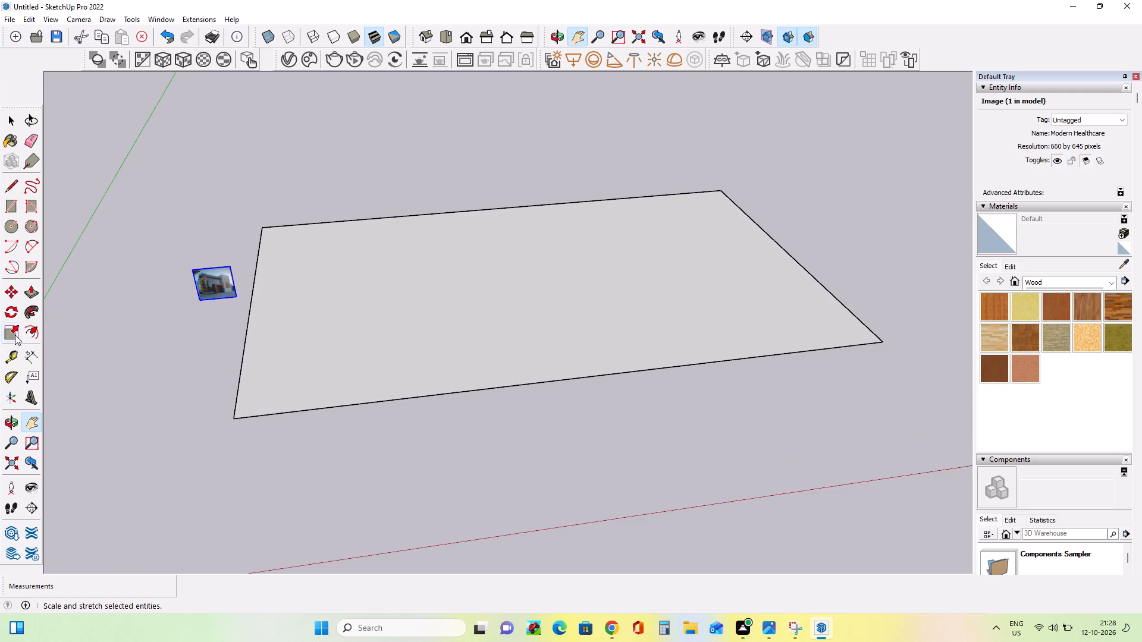
pyautogui.click(15, 335)
pyautogui.click(189, 264)
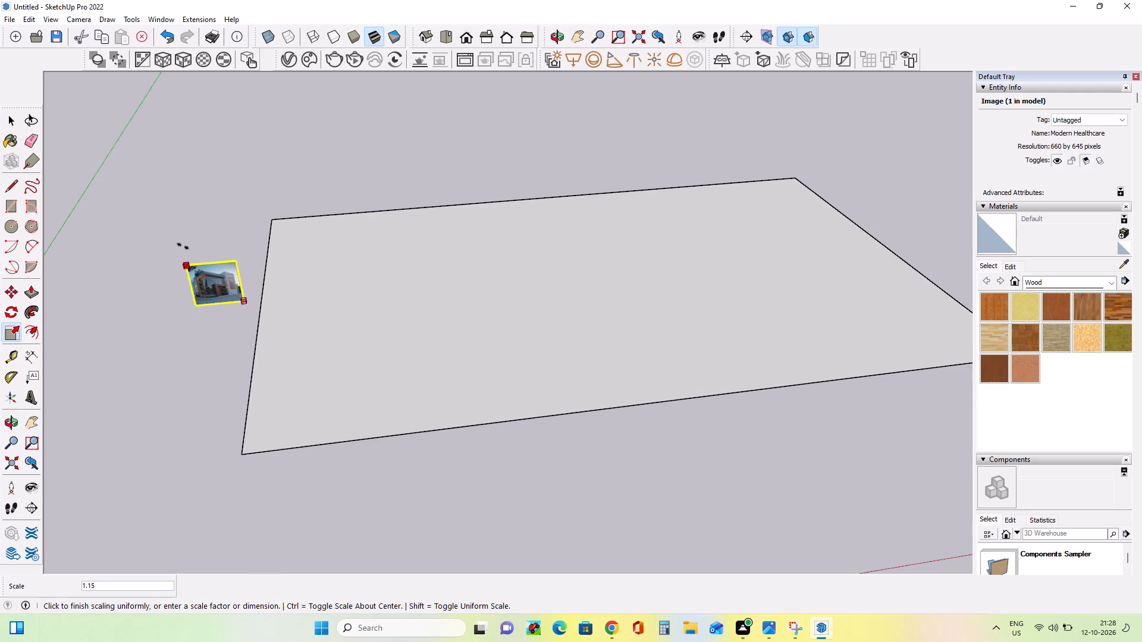
pyautogui.click(114, 122)
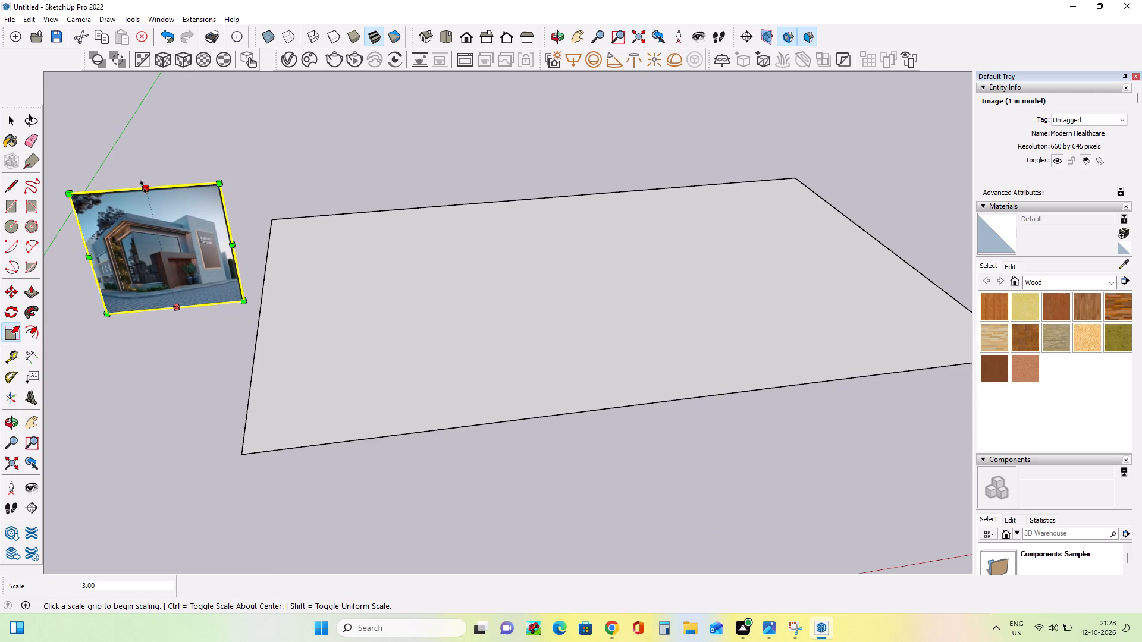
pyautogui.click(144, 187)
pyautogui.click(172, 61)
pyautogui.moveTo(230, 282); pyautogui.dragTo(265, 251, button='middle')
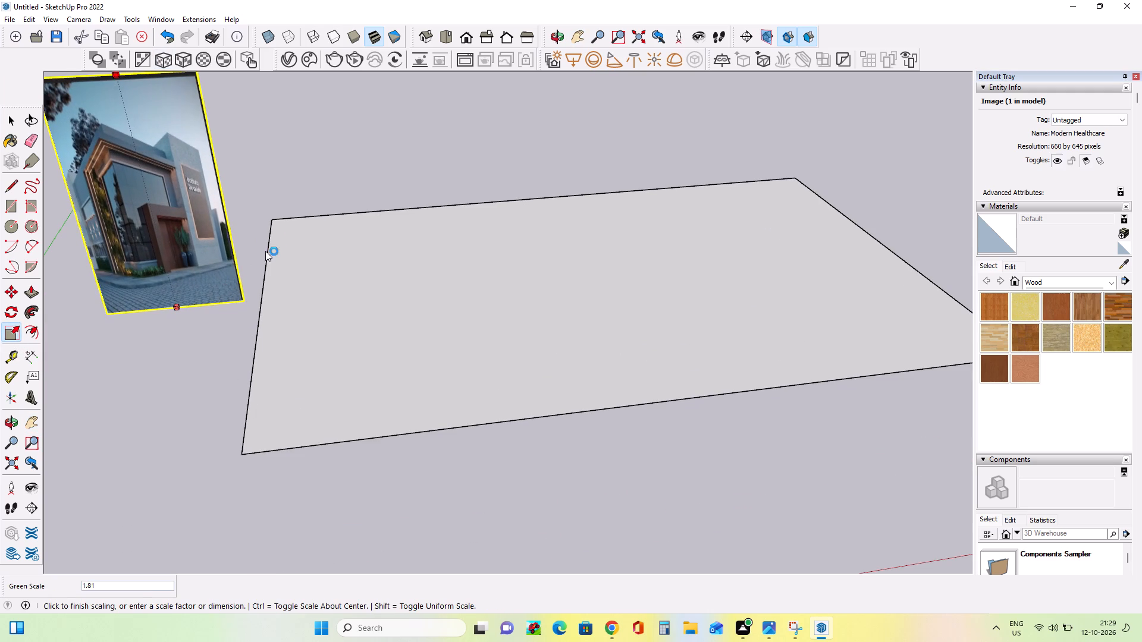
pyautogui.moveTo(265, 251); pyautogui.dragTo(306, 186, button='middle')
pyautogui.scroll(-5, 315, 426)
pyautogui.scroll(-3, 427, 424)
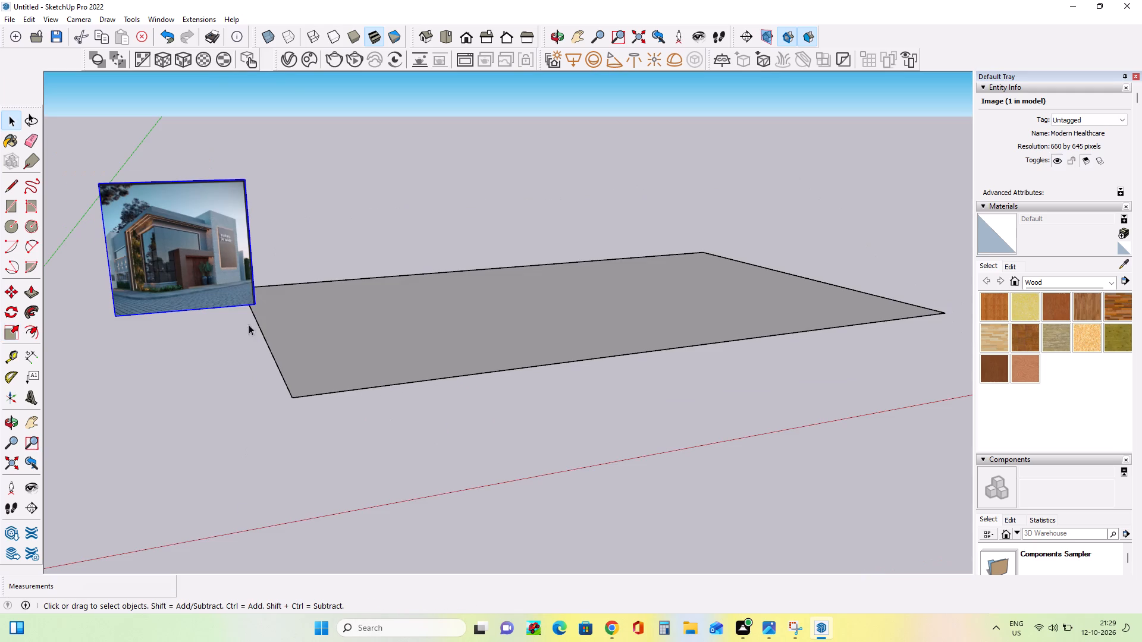
# Stretch the reference image to about 1.28 times its width, and stretch it taller from its upper edge.
pyautogui.moveTo(272, 279); pyautogui.dragTo(239, 386, button='middle')
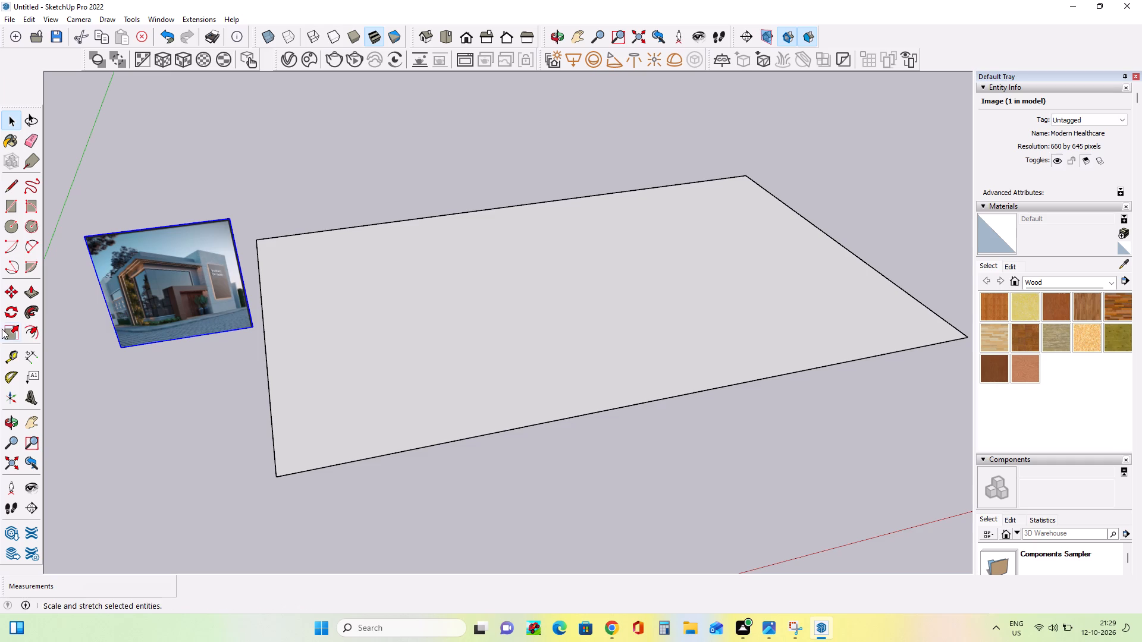
pyautogui.click(7, 333)
pyautogui.click(103, 296)
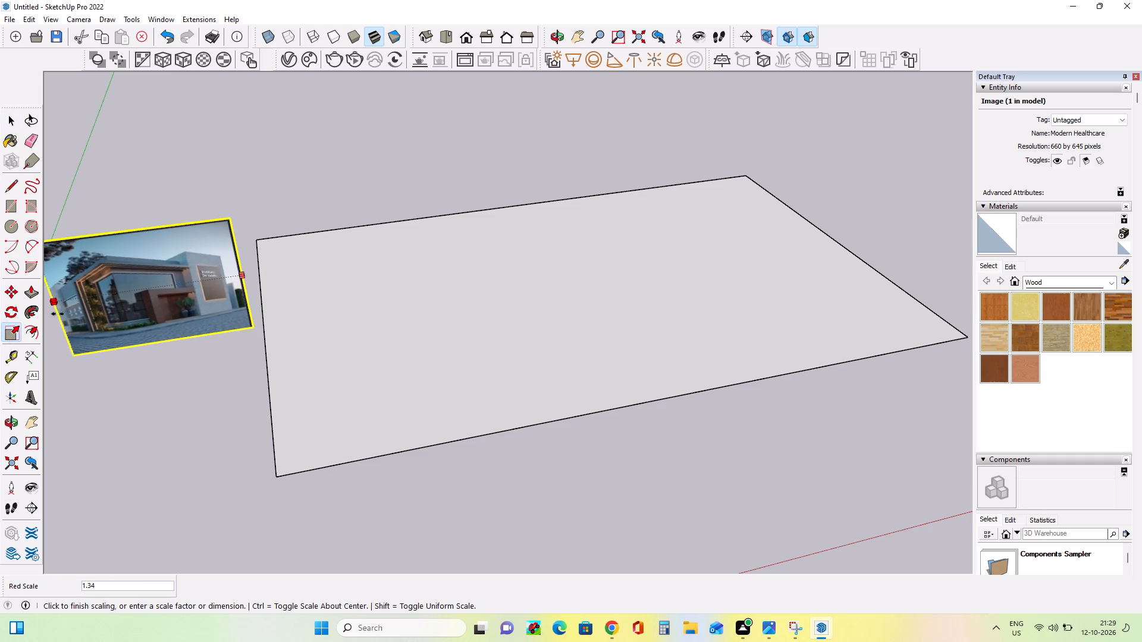
pyautogui.click(67, 316)
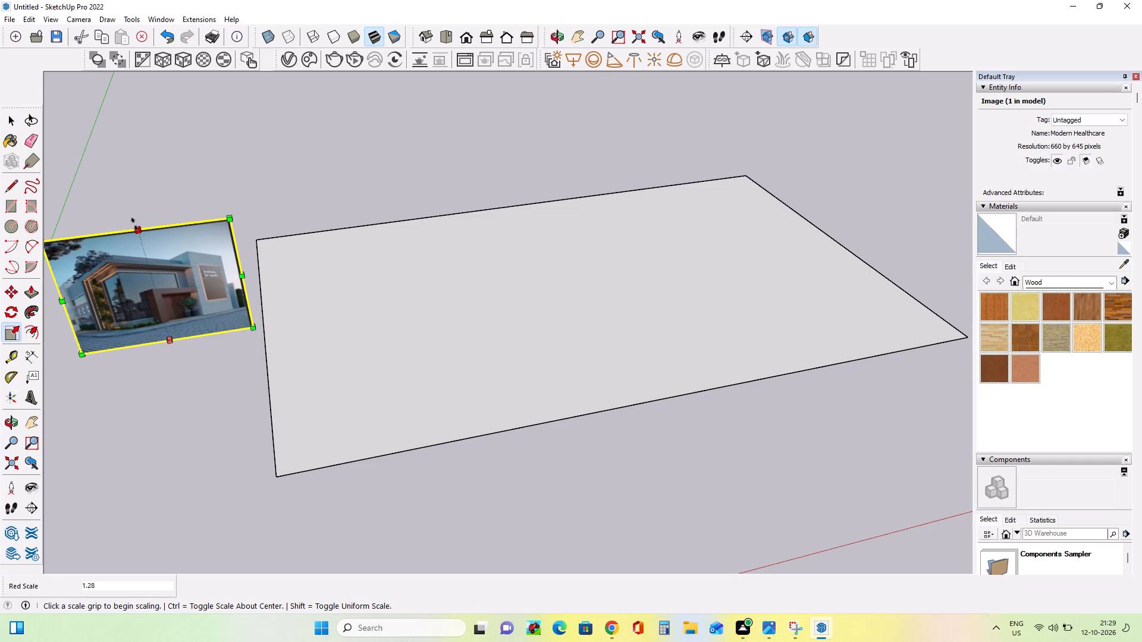
pyautogui.click(137, 224)
pyautogui.click(147, 105)
# Examine the enlarged reference image's facade, entrance and sign wall against the building base rectangle.
pyautogui.moveTo(426, 502); pyautogui.dragTo(428, 486, button='middle')
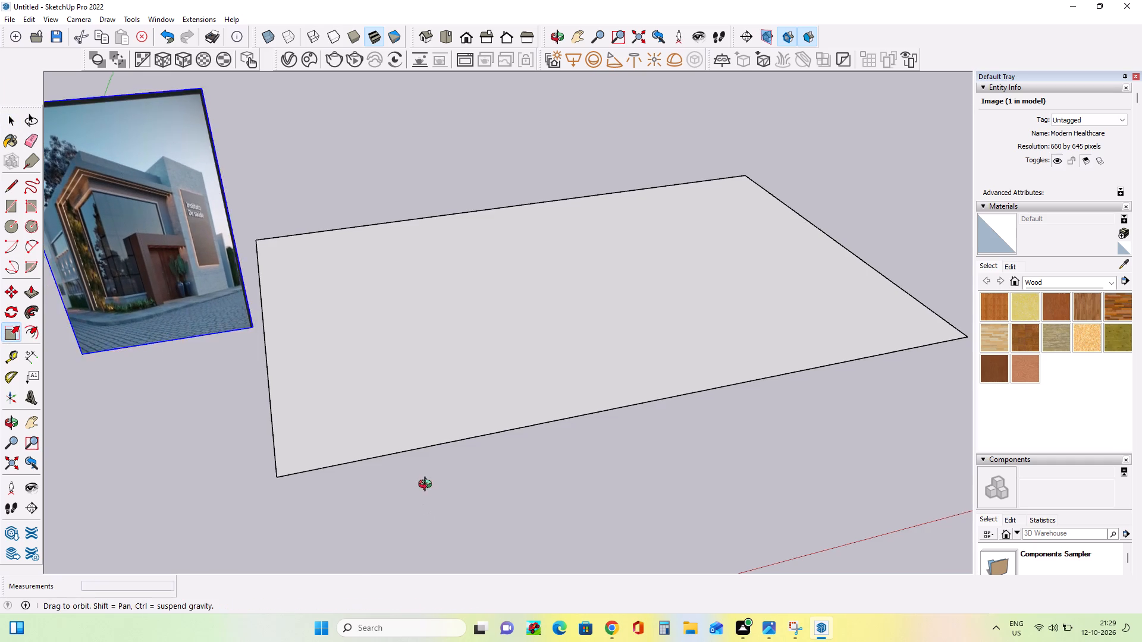
pyautogui.moveTo(428, 486); pyautogui.dragTo(428, 435, button='middle')
pyautogui.scroll(-6, 428, 435)
pyautogui.scroll(3, 445, 348)
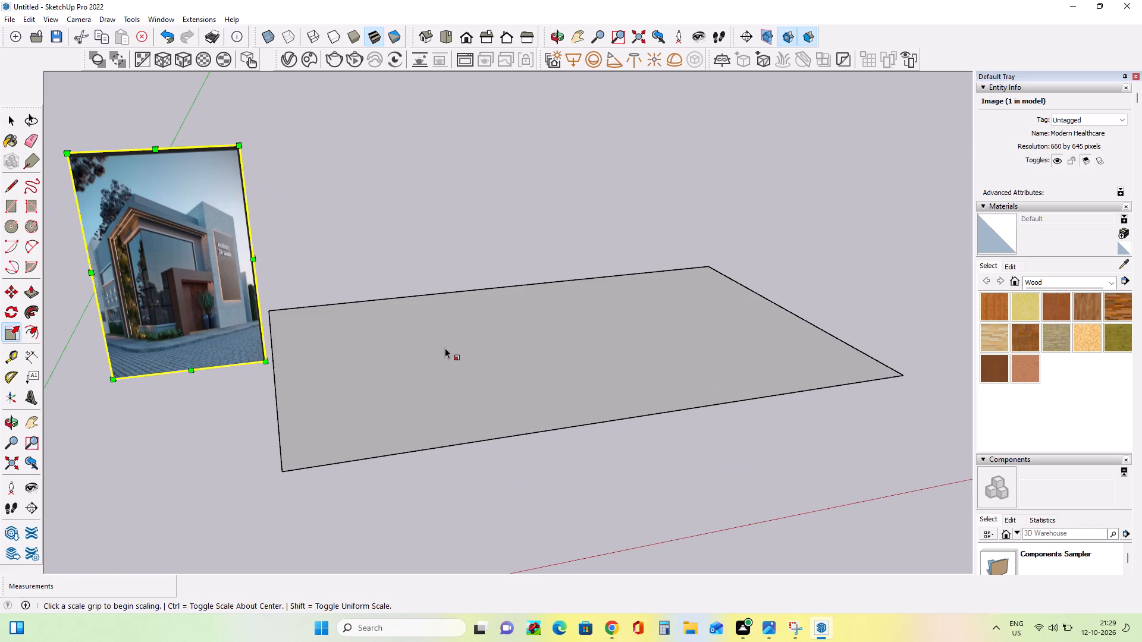
pyautogui.moveTo(444, 351); pyautogui.dragTo(433, 370, button='middle')
pyautogui.scroll(1, 421, 463)
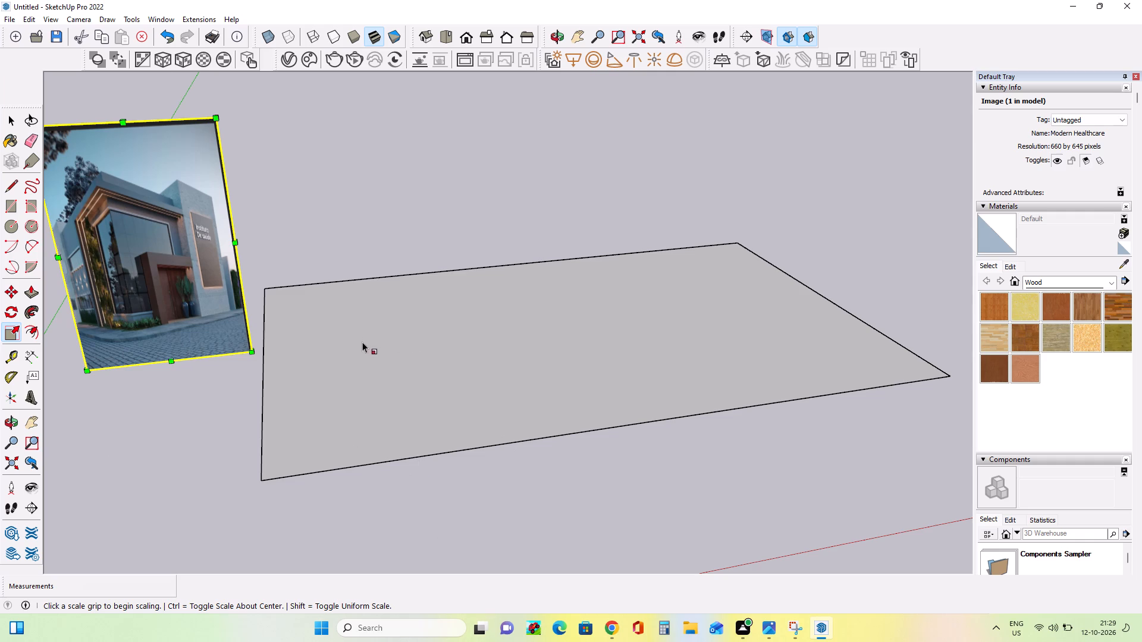
pyautogui.scroll(-1, 324, 355)
pyautogui.moveTo(324, 354); pyautogui.dragTo(348, 338, button='middle')
pyautogui.moveTo(303, 333); pyautogui.dragTo(303, 344, button='middle')
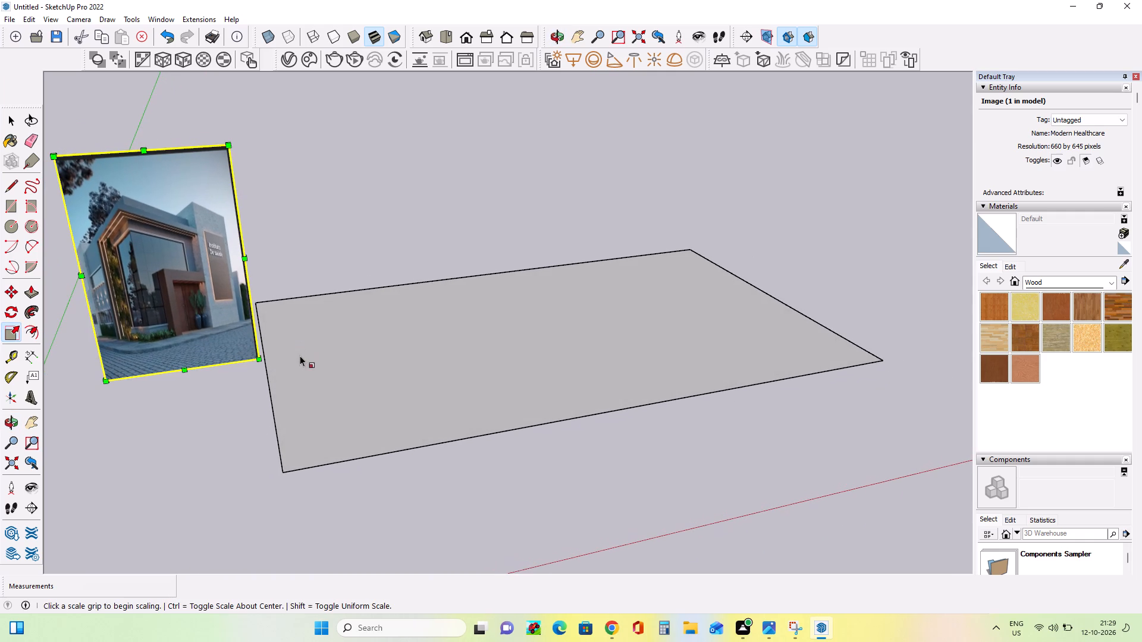
pyautogui.middleClick(287, 367)
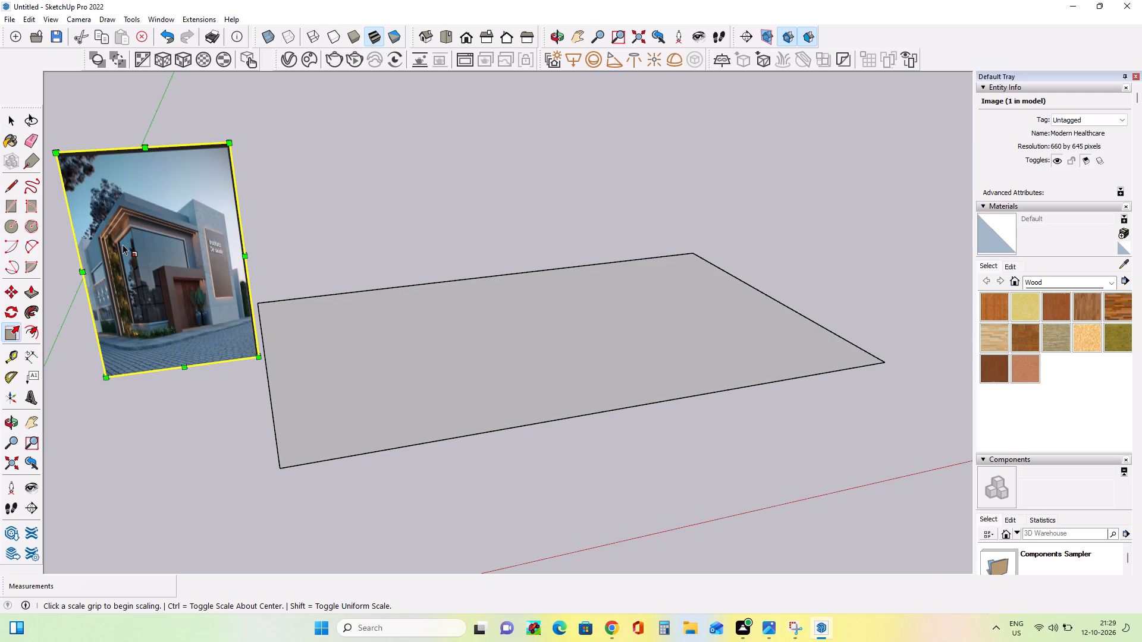
pyautogui.scroll(7, 123, 244)
pyautogui.scroll(-3, 124, 250)
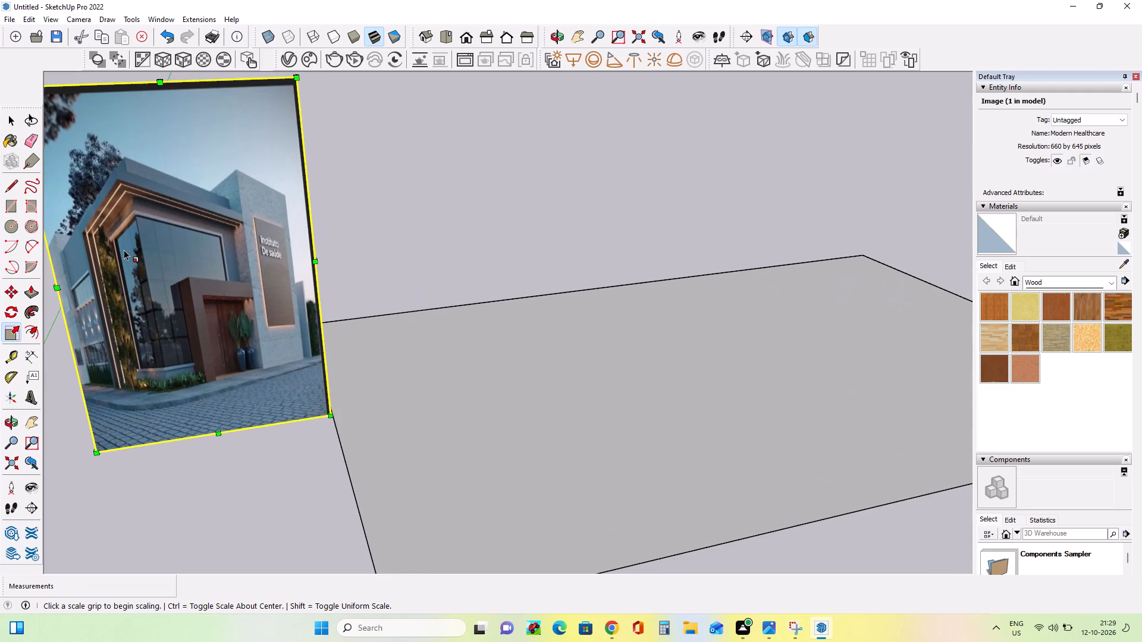
pyautogui.scroll(-5, 125, 251)
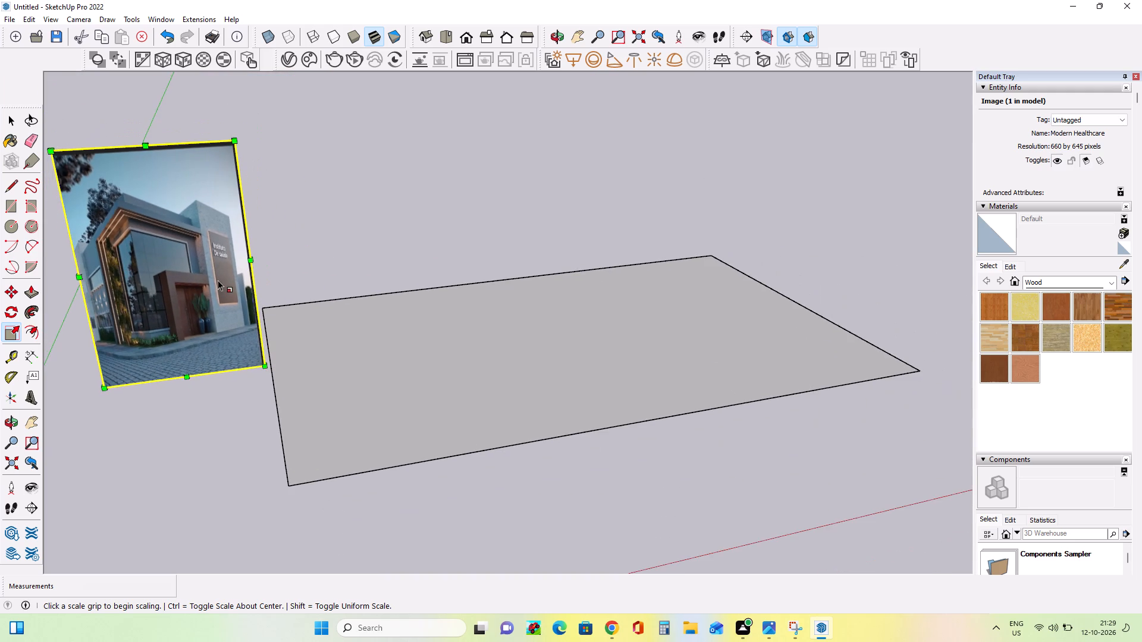
pyautogui.scroll(6, 218, 280)
pyautogui.scroll(-6, 218, 280)
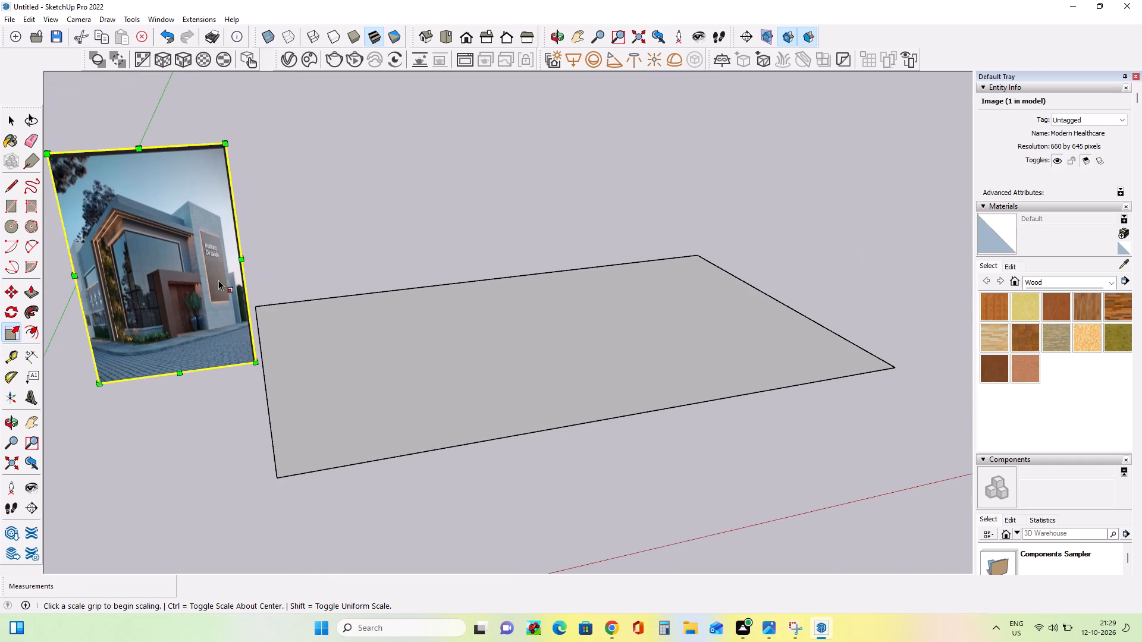
pyautogui.scroll(3, 134, 282)
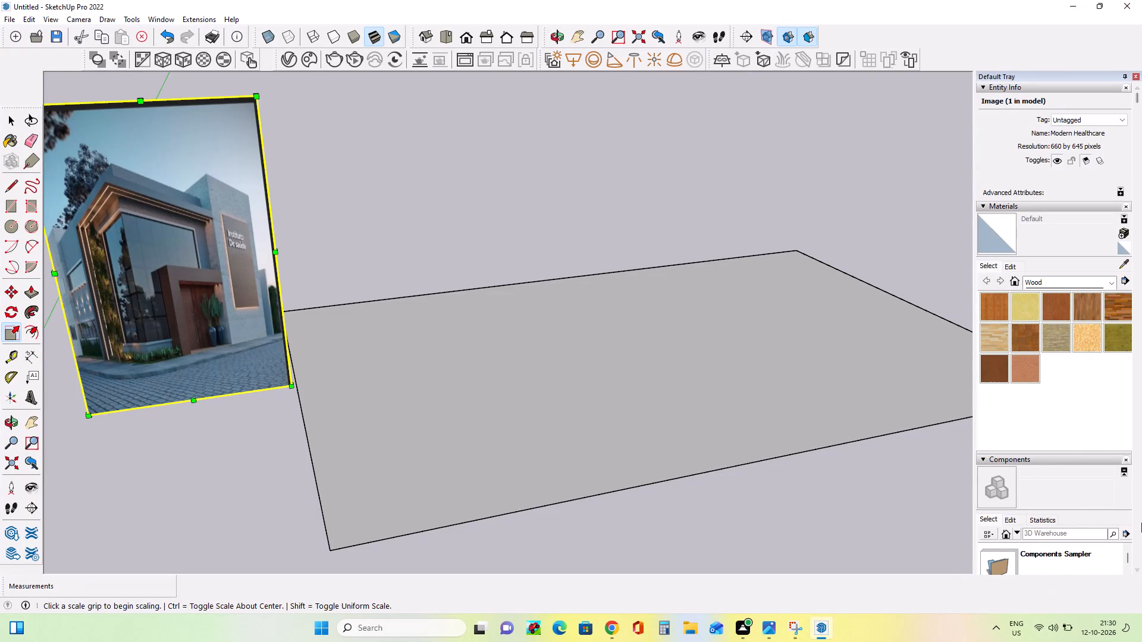
pyautogui.hscroll(2, 1100, 546)
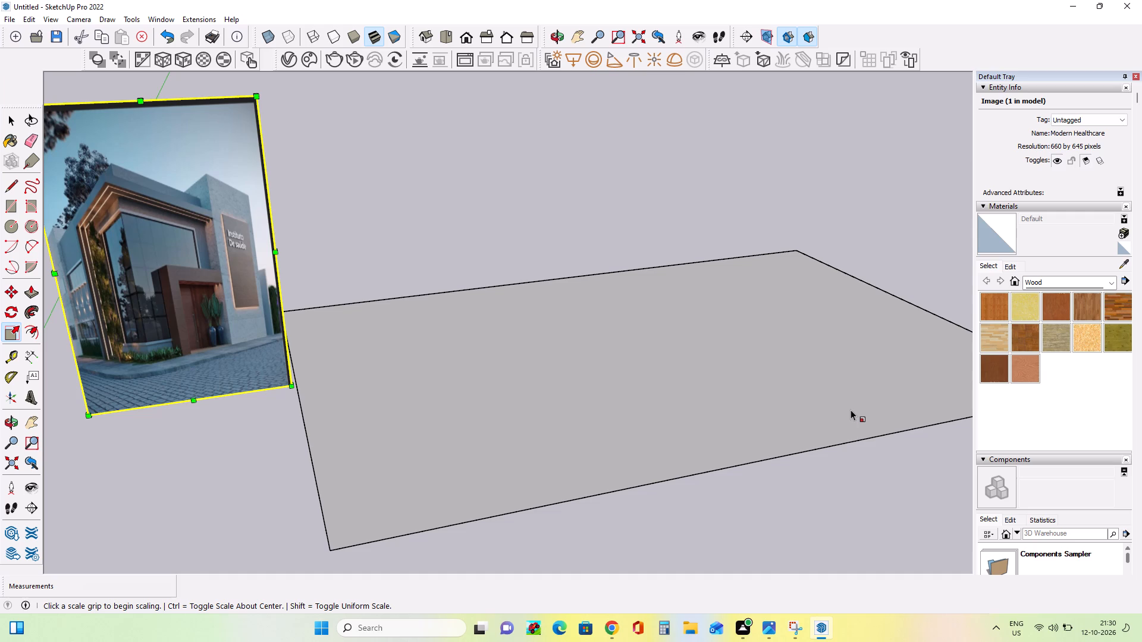
pyautogui.click(851, 410)
pyautogui.moveTo(282, 317); pyautogui.dragTo(280, 329, button='middle')
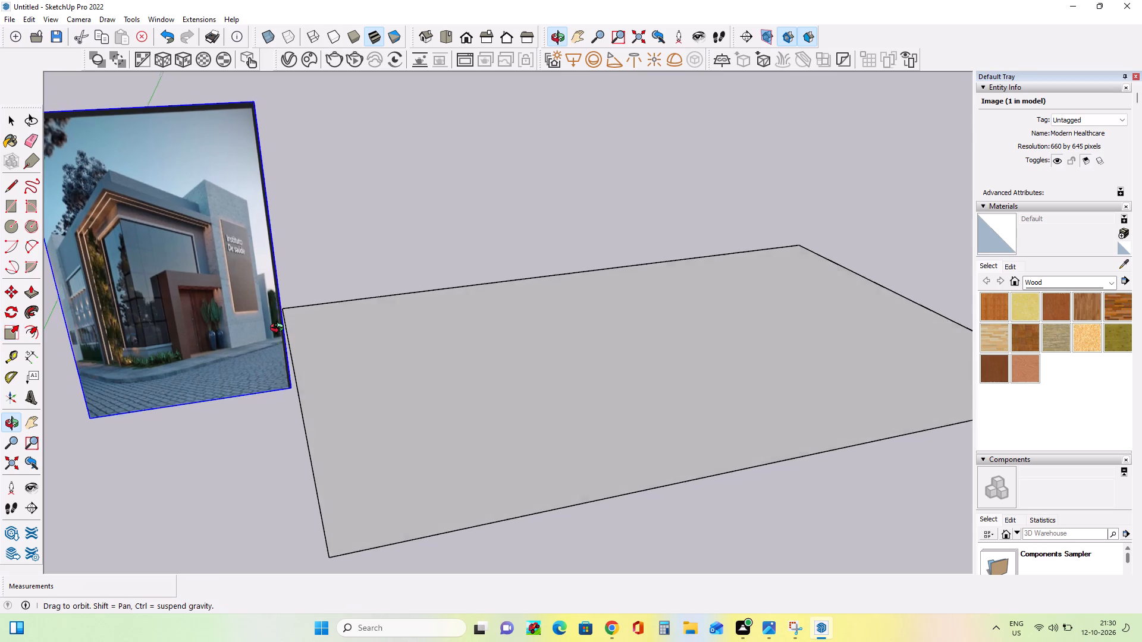
pyautogui.moveTo(280, 329); pyautogui.dragTo(279, 344, button='middle')
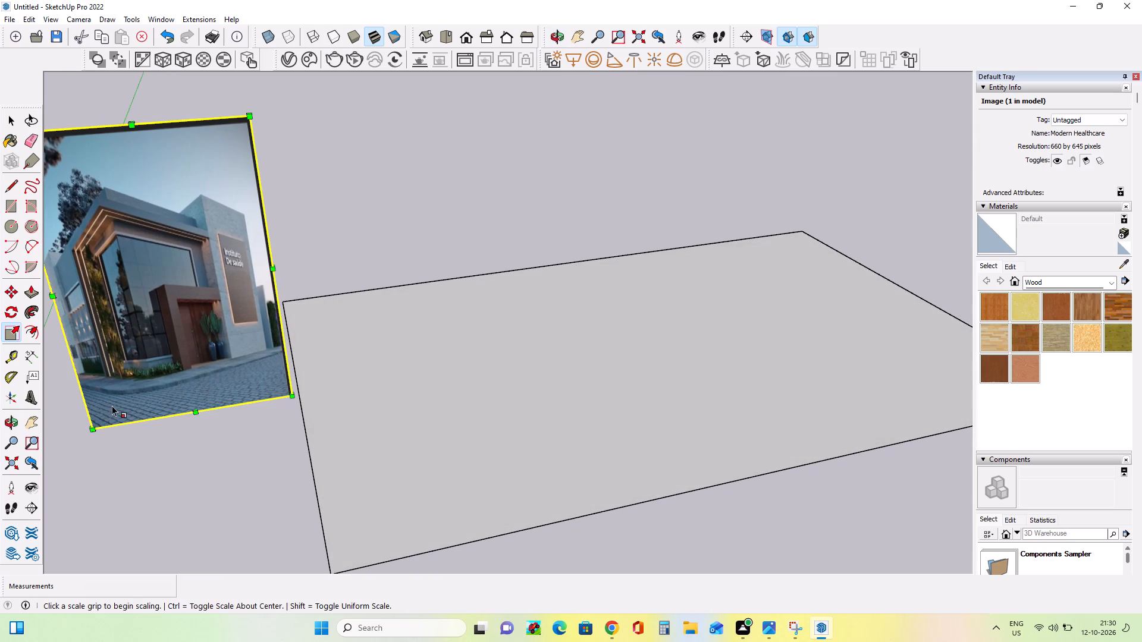
pyautogui.moveTo(175, 341); pyautogui.dragTo(185, 355, button='middle')
pyautogui.scroll(3, 126, 380)
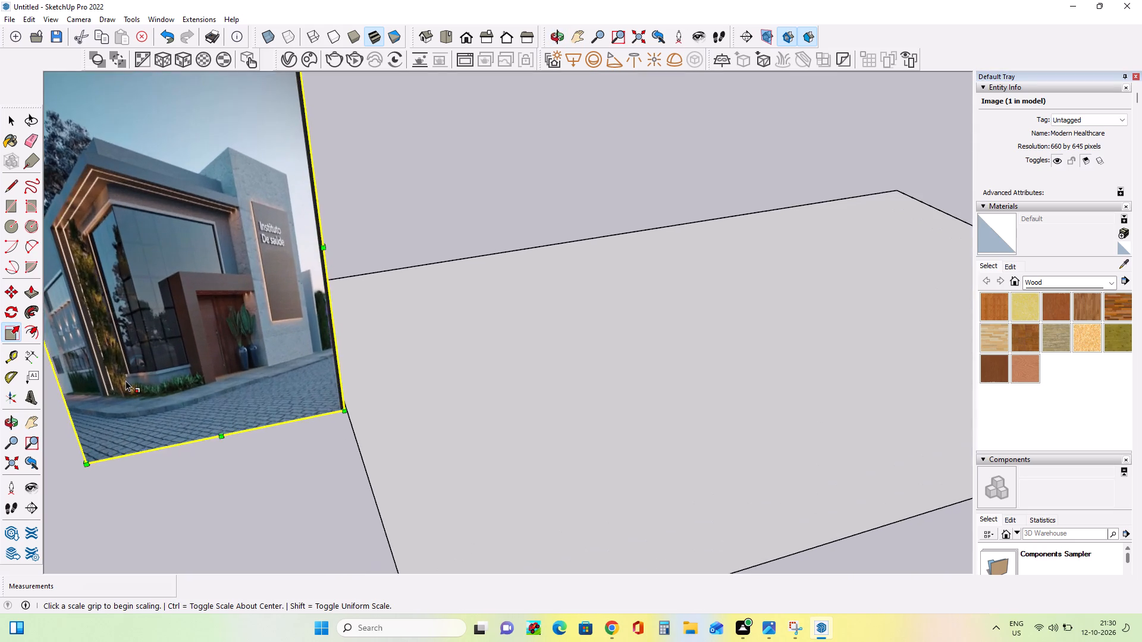
# Draw a rectangle about 19 ft 10 in by 9 ft 1 in on the base, reaching back to its rear edge near the far end.
pyautogui.scroll(4, 139, 379)
pyautogui.scroll(-5, 142, 376)
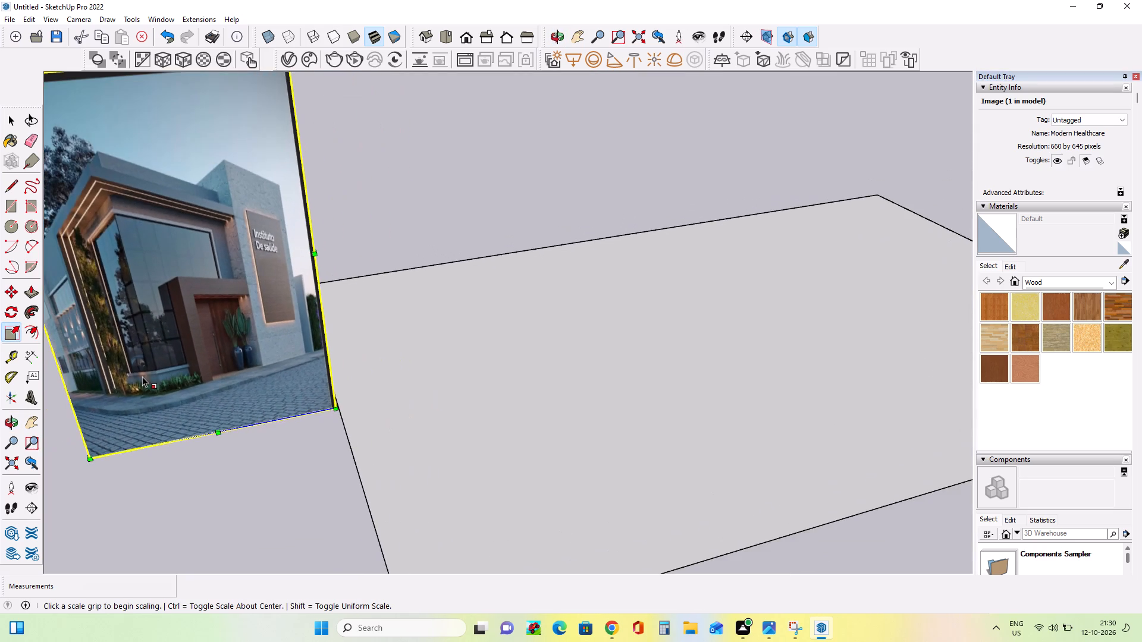
pyautogui.scroll(-2, 142, 376)
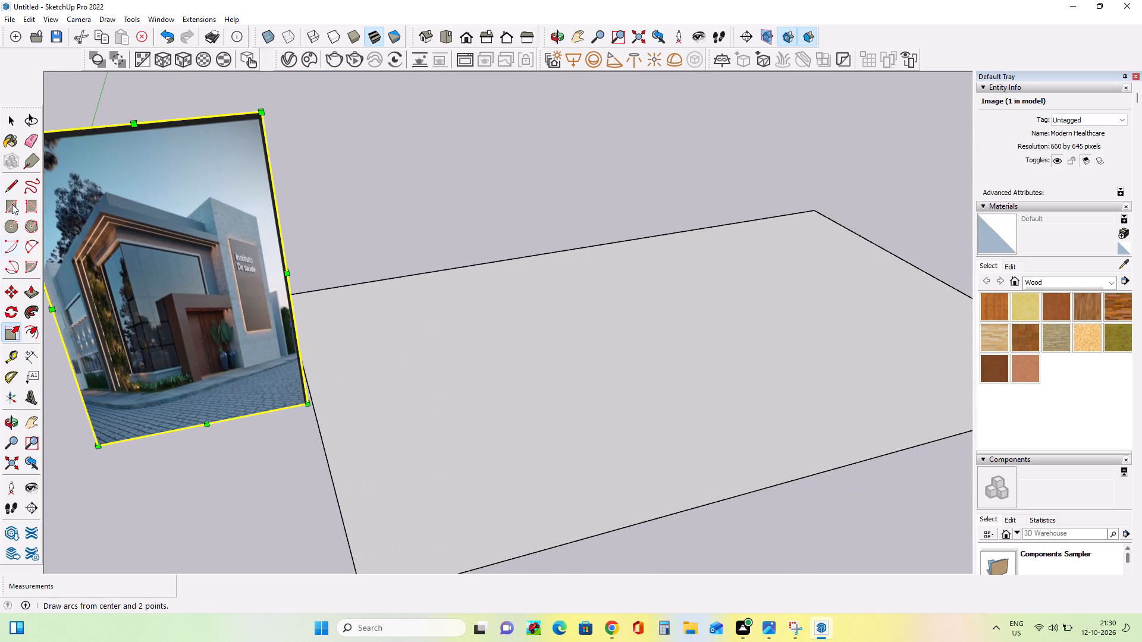
pyautogui.click(12, 204)
pyautogui.scroll(-3, 36, 233)
pyautogui.scroll(-3, 290, 330)
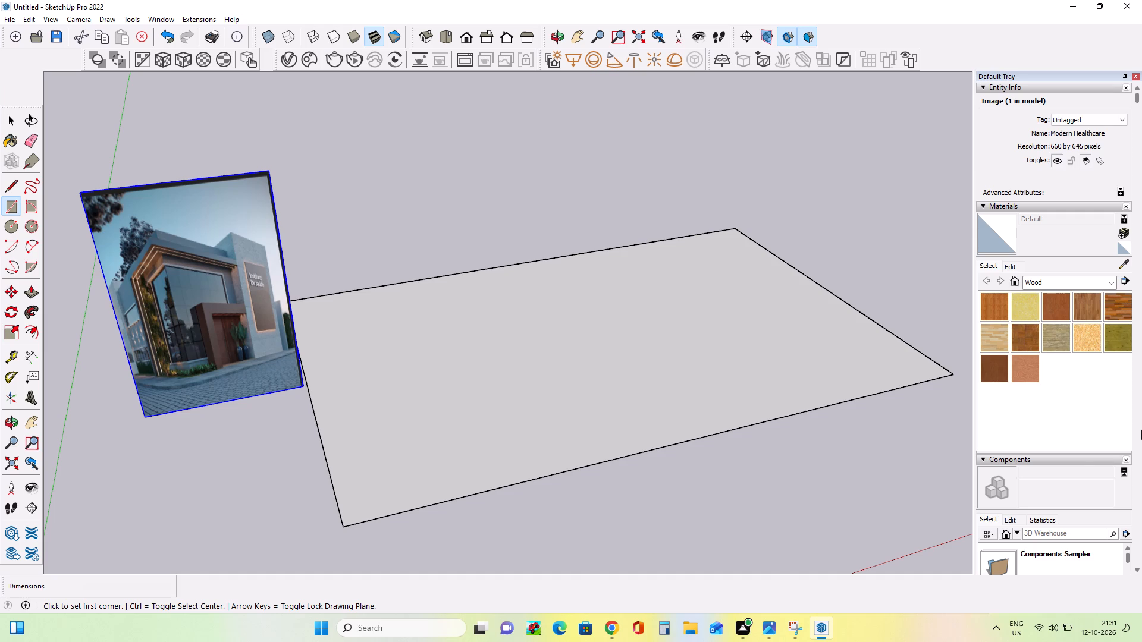
pyautogui.click(864, 359)
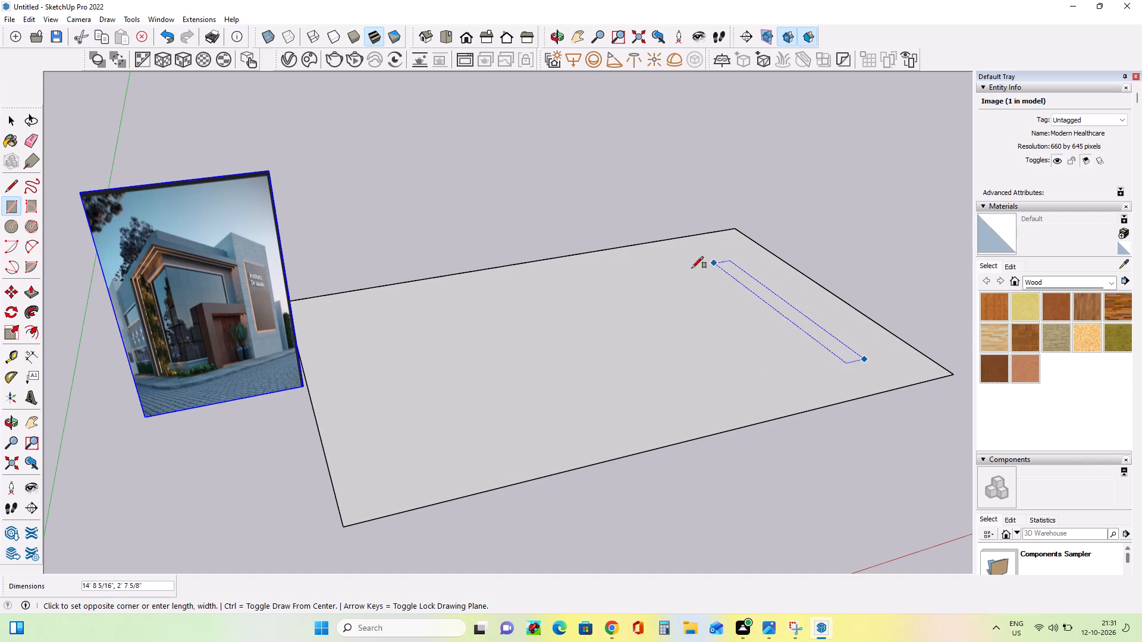
pyautogui.click(595, 254)
# Extrude the new rectangle upward into a tower block, and raise its top face by a further 1 ft 4 in or so.
pyautogui.moveTo(764, 382); pyautogui.dragTo(737, 354, button='middle')
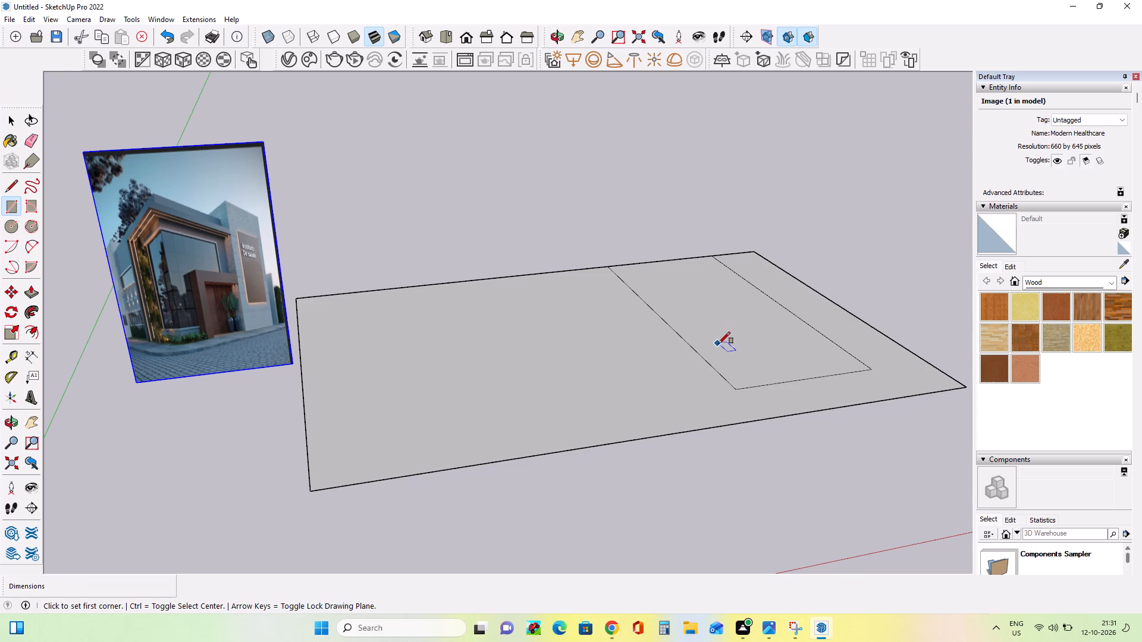
pyautogui.moveTo(720, 345); pyautogui.dragTo(742, 370, button='middle')
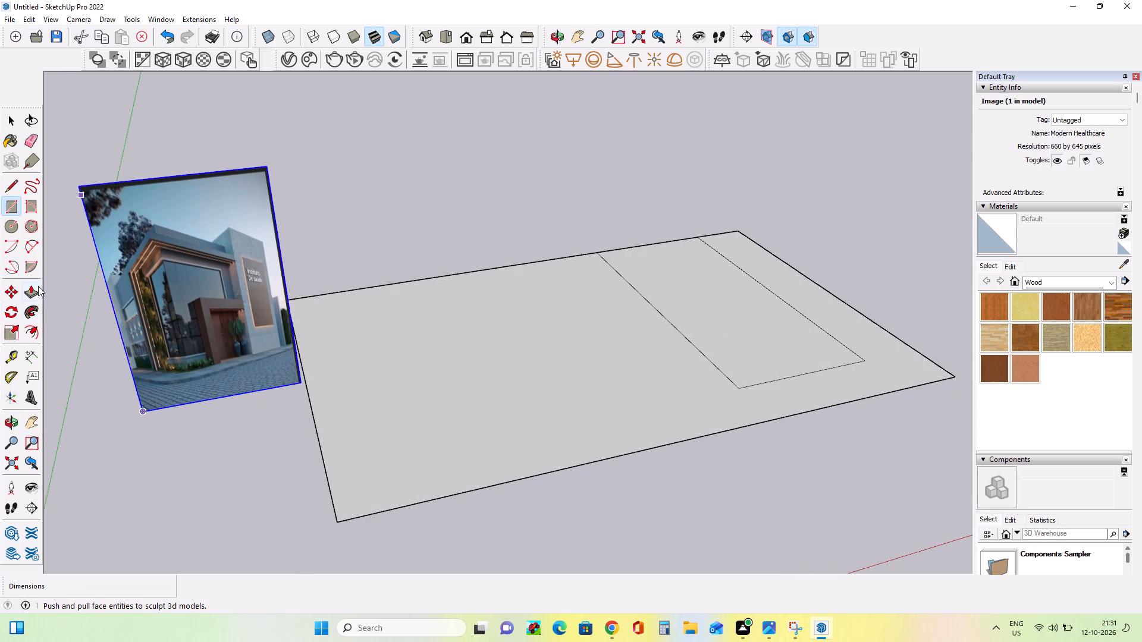
pyautogui.click(26, 300)
pyautogui.click(26, 298)
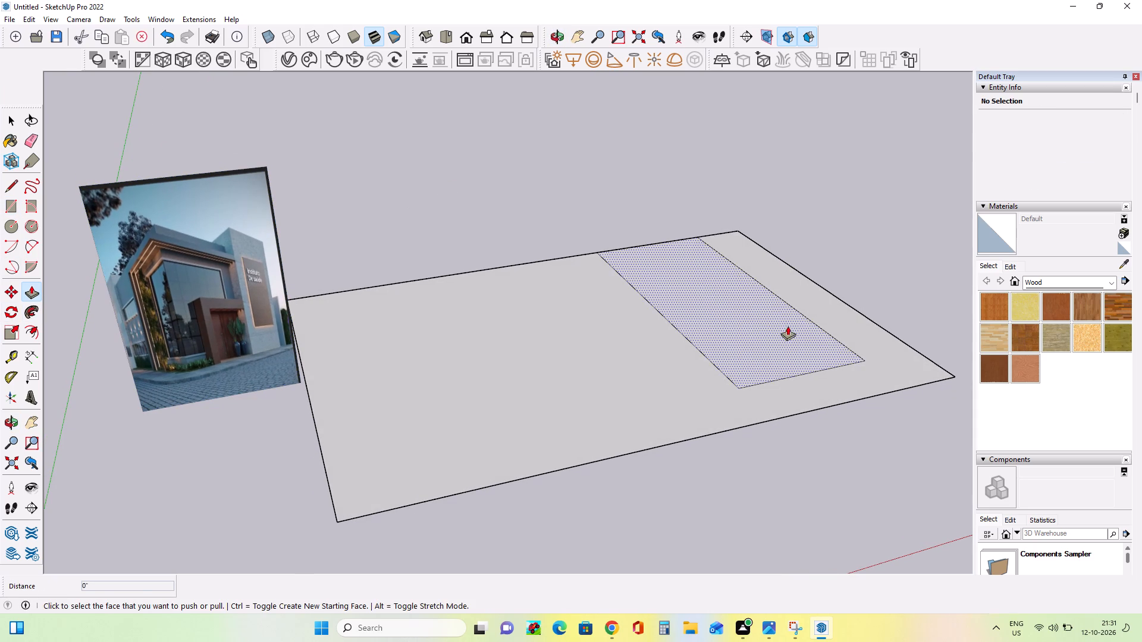
pyautogui.click(787, 326)
pyautogui.click(732, 313)
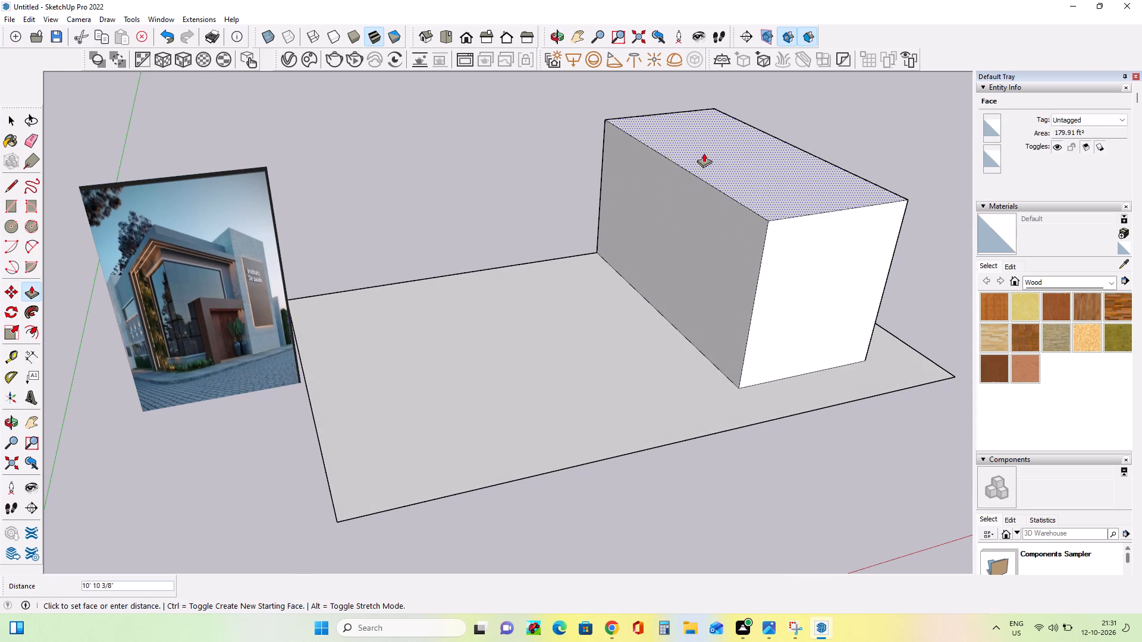
pyautogui.click(706, 127)
pyautogui.moveTo(848, 289); pyautogui.dragTo(840, 247, button='middle')
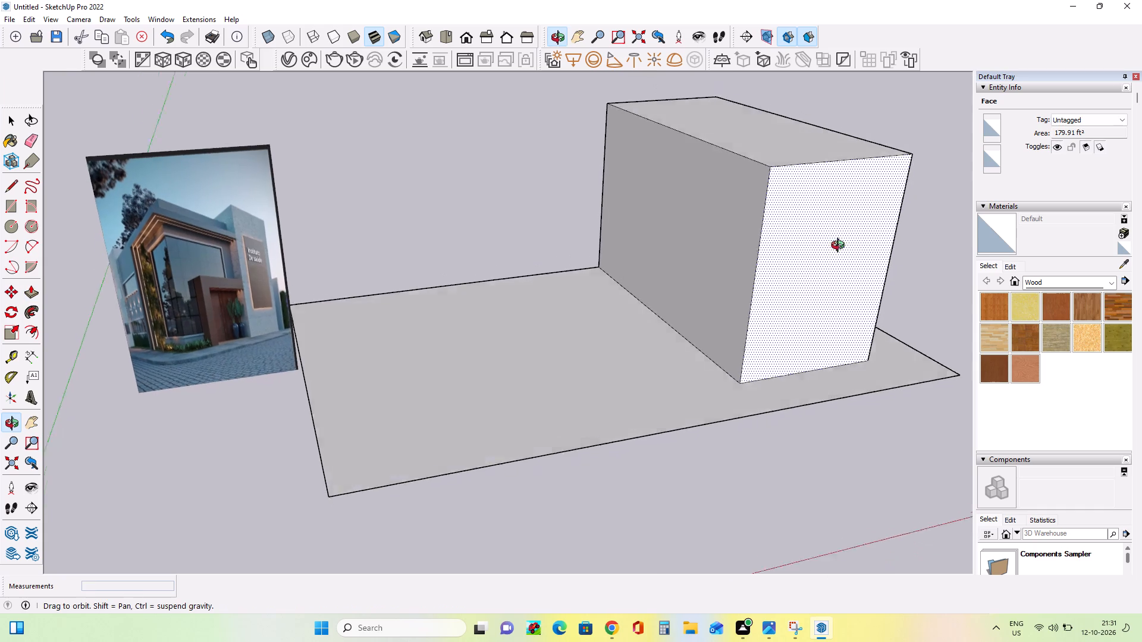
pyautogui.moveTo(840, 247); pyautogui.dragTo(840, 241, button='middle')
pyautogui.moveTo(818, 187); pyautogui.dragTo(747, 194, button='middle')
pyautogui.click(802, 130)
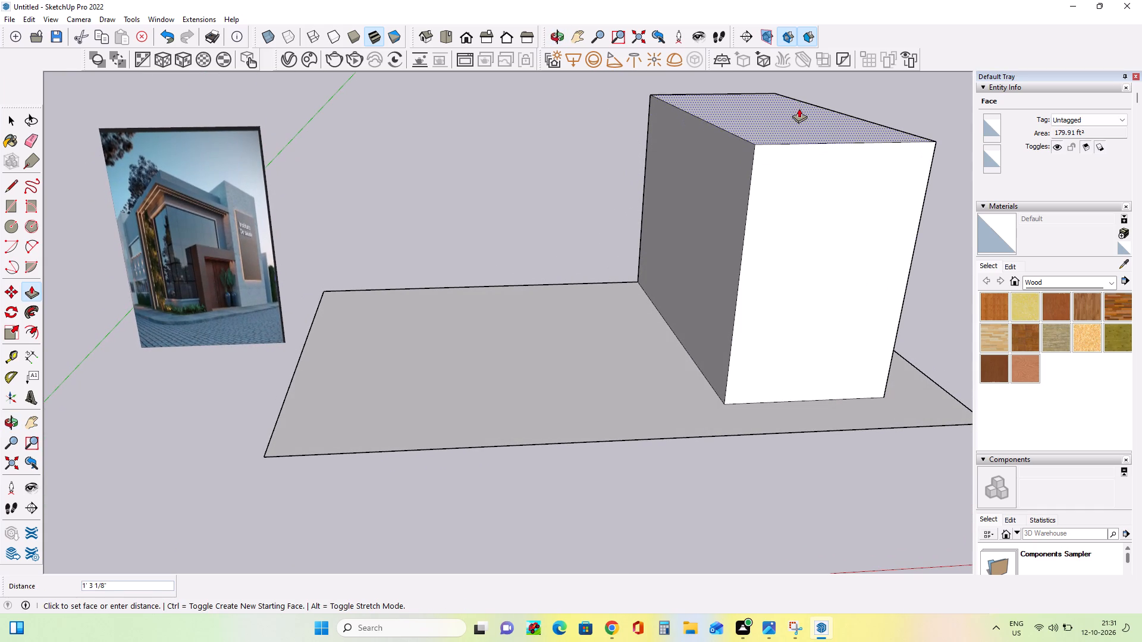
pyautogui.click(799, 108)
# Examine the reference image's main facade and entrance beside the extruded tower block.
pyautogui.moveTo(786, 244); pyautogui.dragTo(791, 243, button='middle')
pyautogui.scroll(3, 269, 237)
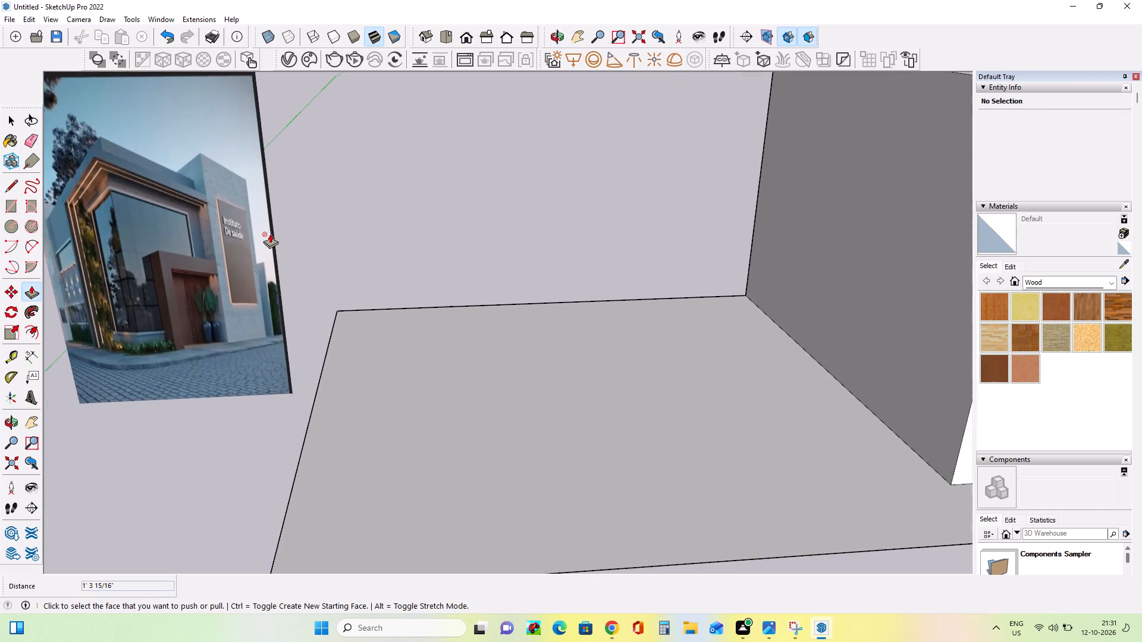
pyautogui.scroll(12, 270, 234)
pyautogui.scroll(-15, 236, 259)
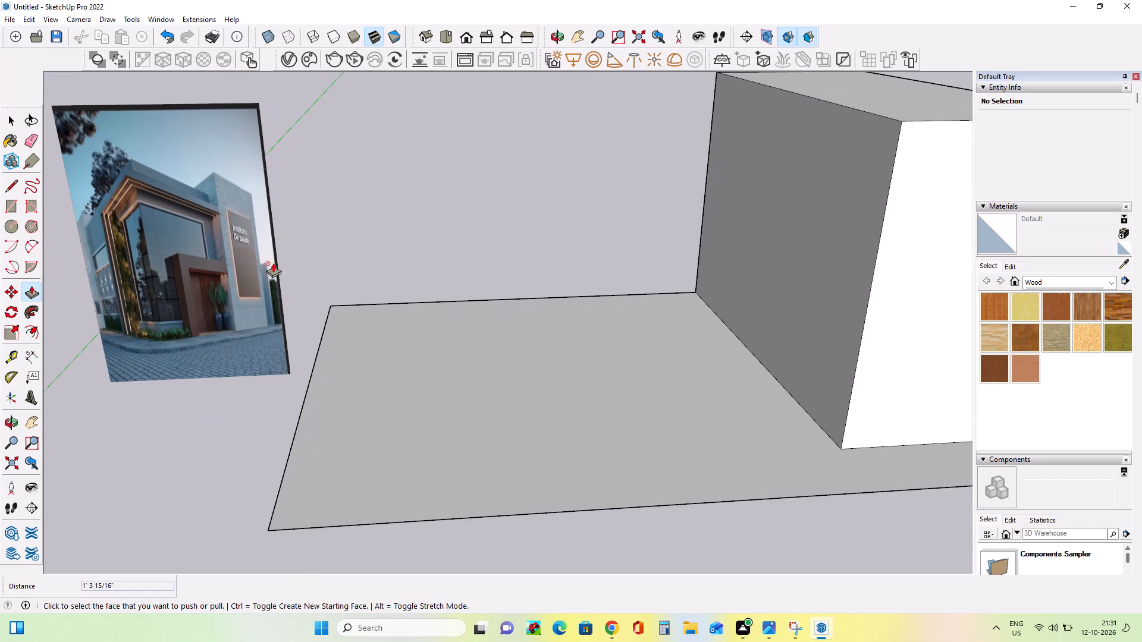
pyautogui.moveTo(324, 265); pyautogui.dragTo(349, 305, button='middle')
pyautogui.moveTo(194, 335); pyautogui.dragTo(241, 319, button='middle')
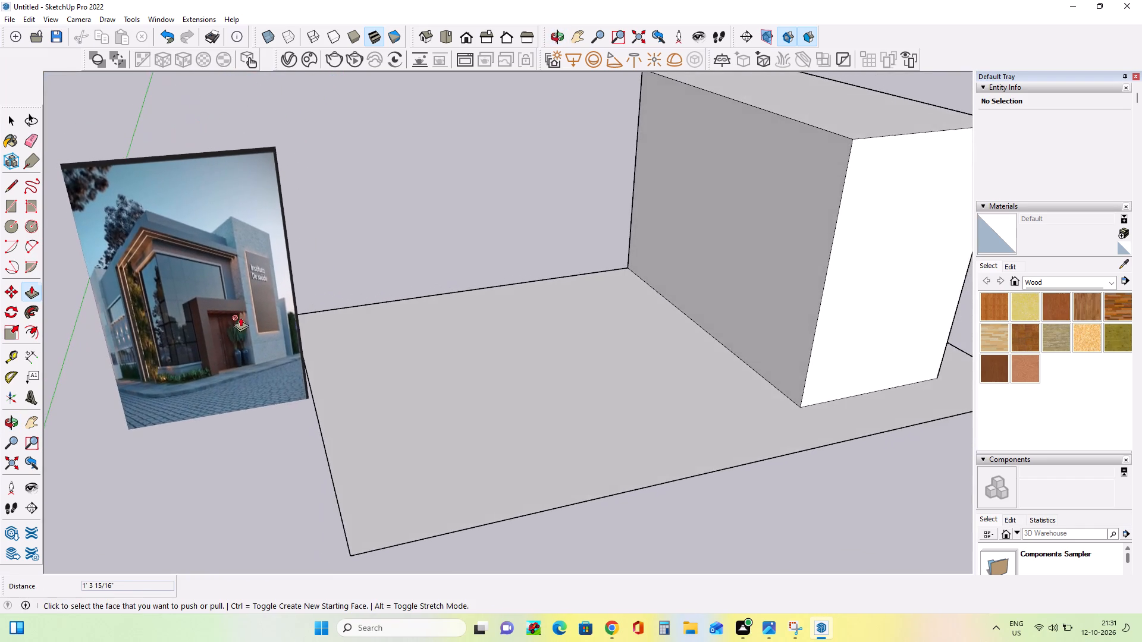
pyautogui.scroll(4, 205, 322)
pyautogui.scroll(-7, 204, 317)
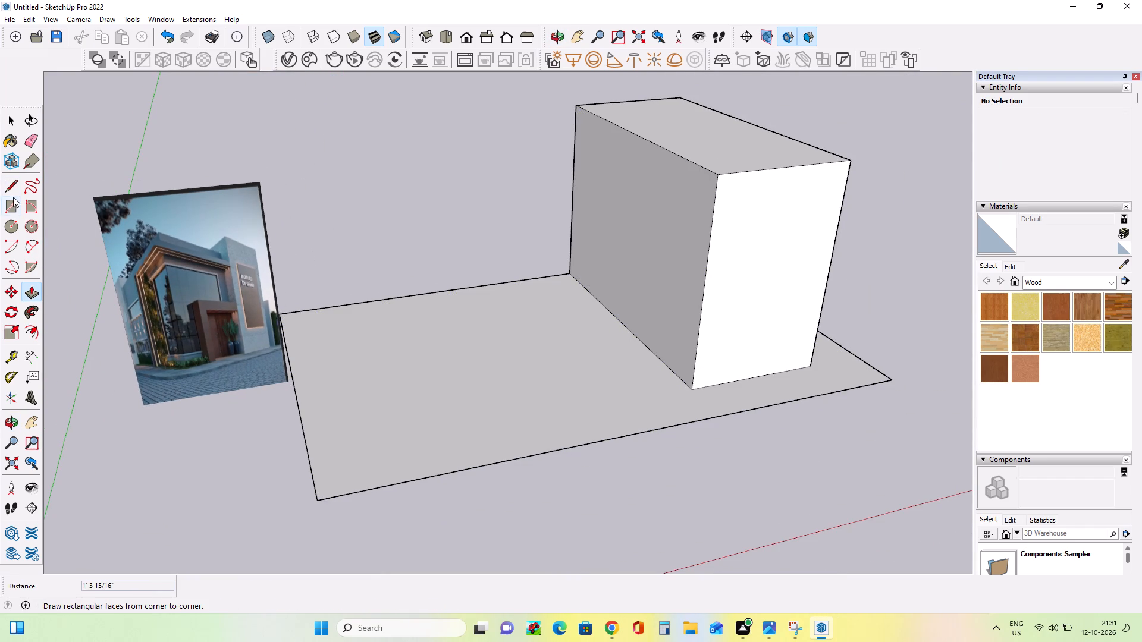
# Draw a rectangle about 17 ft 2 in by 20 ft 2 in on the base against the tower, and extrude it about 11 ft 11 in.
pyautogui.click(13, 206)
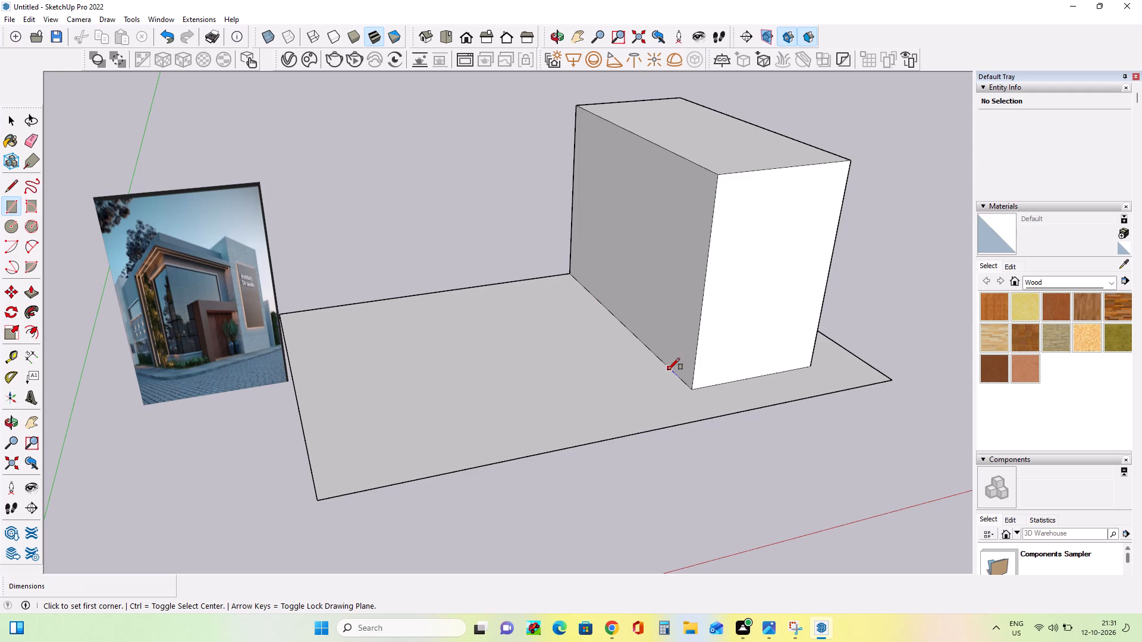
pyautogui.click(668, 373)
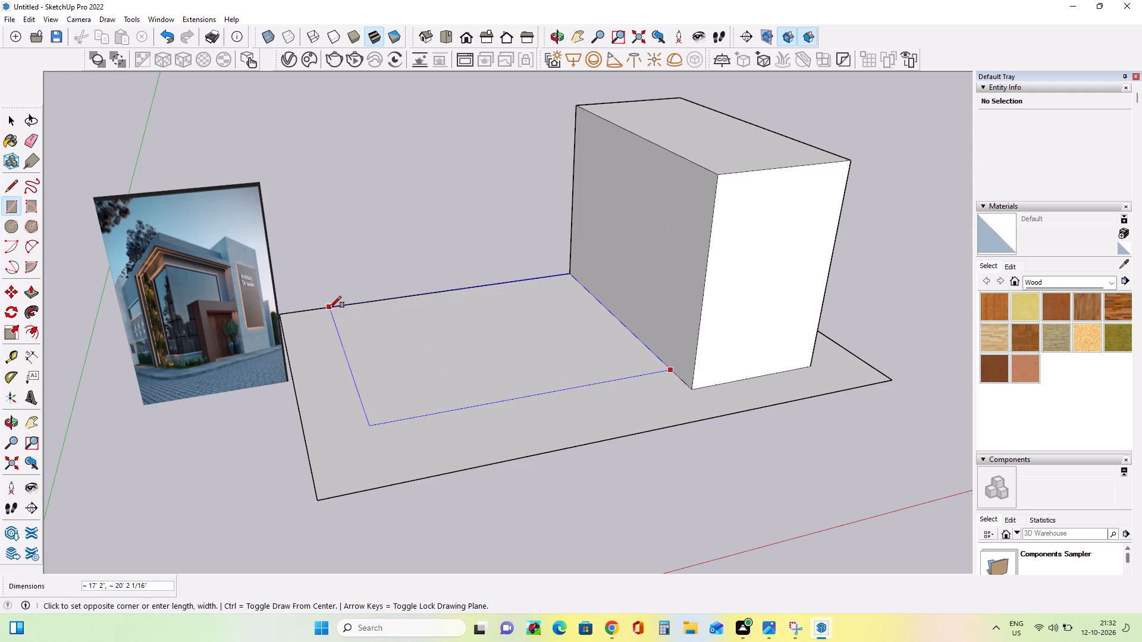
pyautogui.click(330, 308)
pyautogui.middleClick(414, 388)
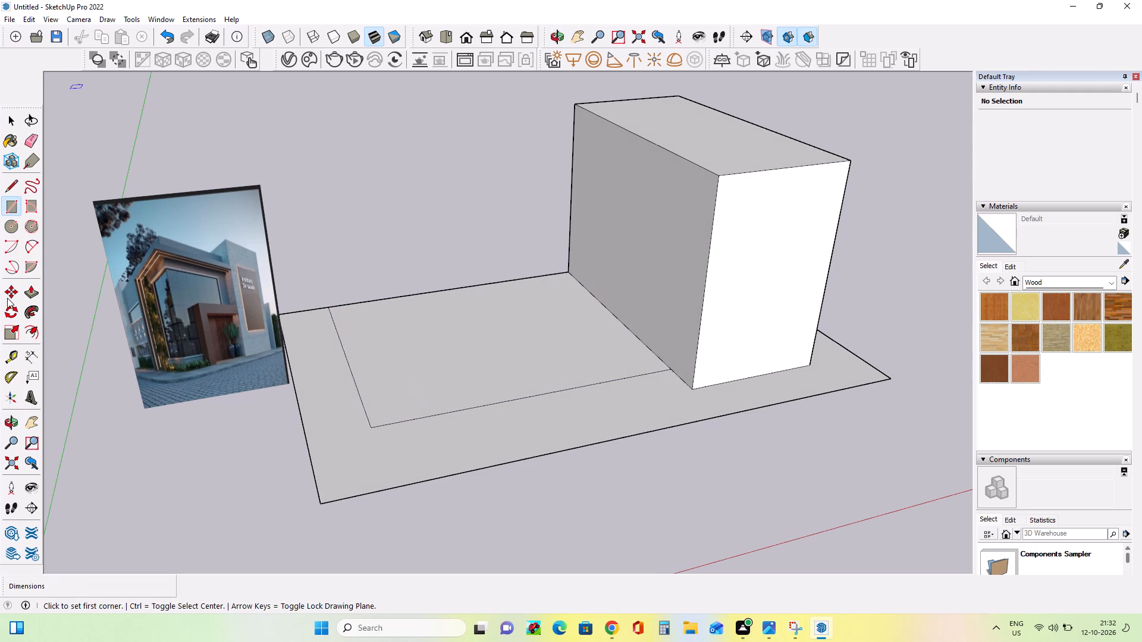
pyautogui.click(33, 296)
pyautogui.click(566, 338)
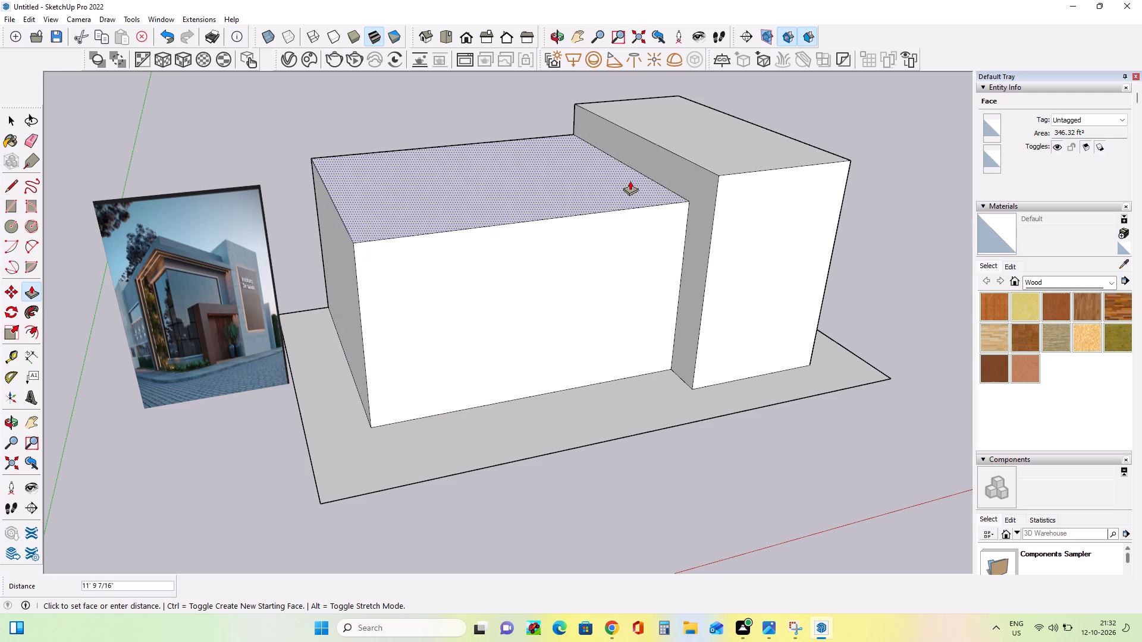
pyautogui.click(630, 178)
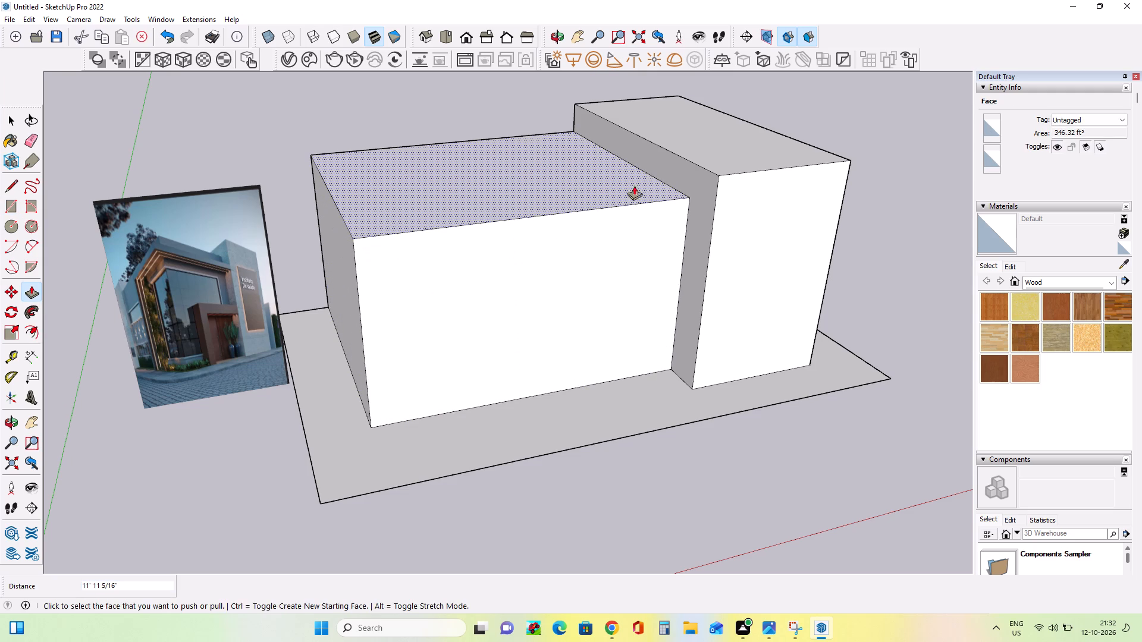
# Raise the tower's top by about 3 ft 7 in and the adjoining block's top by about 3 ft 5 in.
pyautogui.moveTo(685, 291); pyautogui.dragTo(670, 180, button='middle')
pyautogui.moveTo(619, 221); pyautogui.dragTo(539, 288, button='middle')
pyautogui.click(735, 145)
pyautogui.click(730, 90)
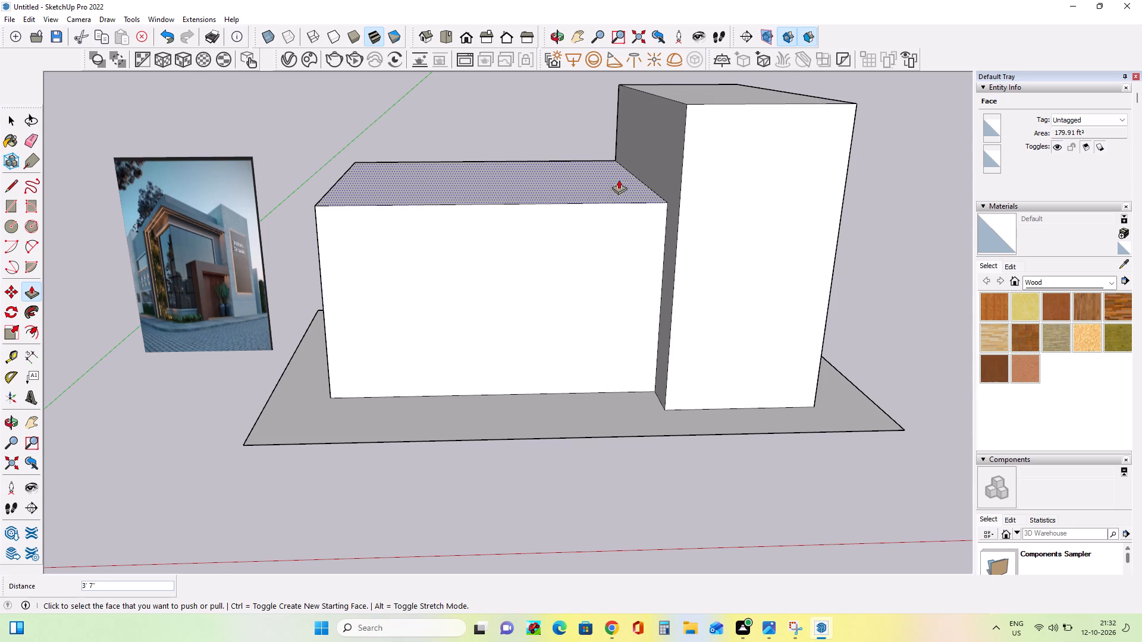
pyautogui.click(614, 190)
pyautogui.click(630, 134)
# Compare the two building blocks' front with the reference image's facade and entrance portal.
pyautogui.moveTo(698, 236); pyautogui.dragTo(707, 203, button='middle')
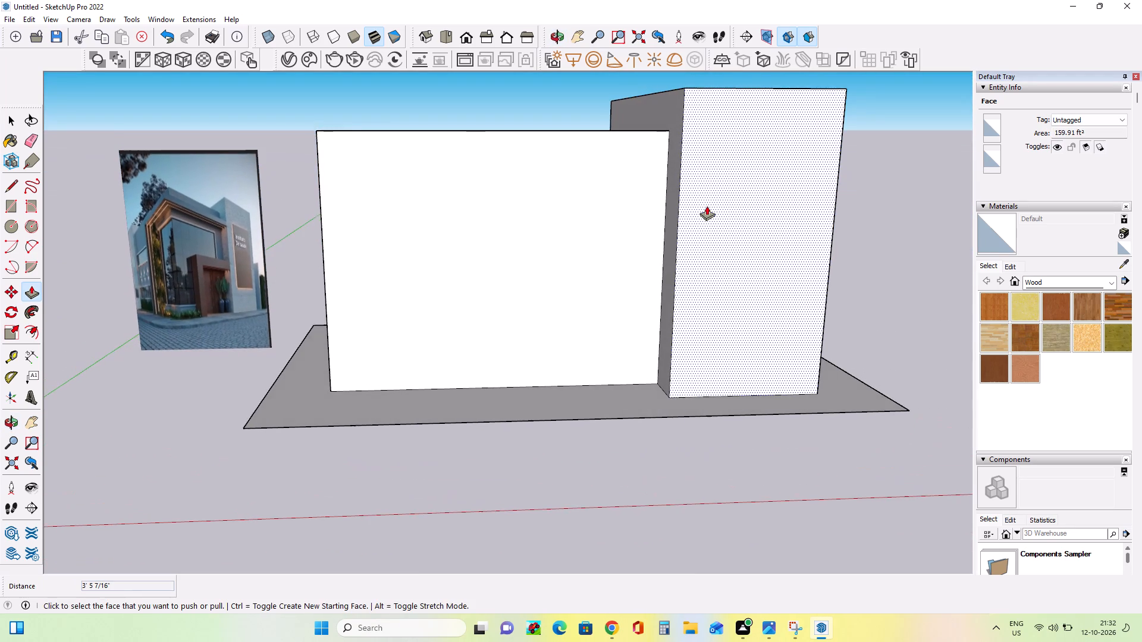
pyautogui.scroll(-1, 707, 206)
pyautogui.moveTo(631, 251); pyautogui.dragTo(639, 269, button='middle')
pyautogui.scroll(3, 239, 313)
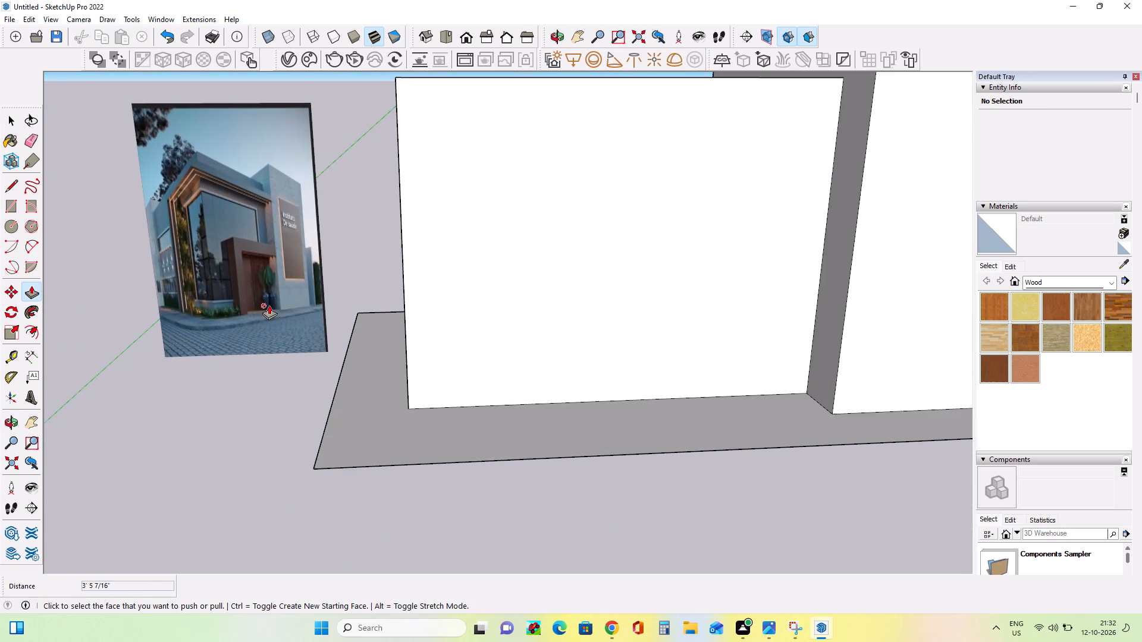
pyautogui.scroll(3, 270, 305)
pyautogui.moveTo(278, 303); pyautogui.dragTo(285, 311, button='middle')
pyautogui.scroll(-5, 285, 310)
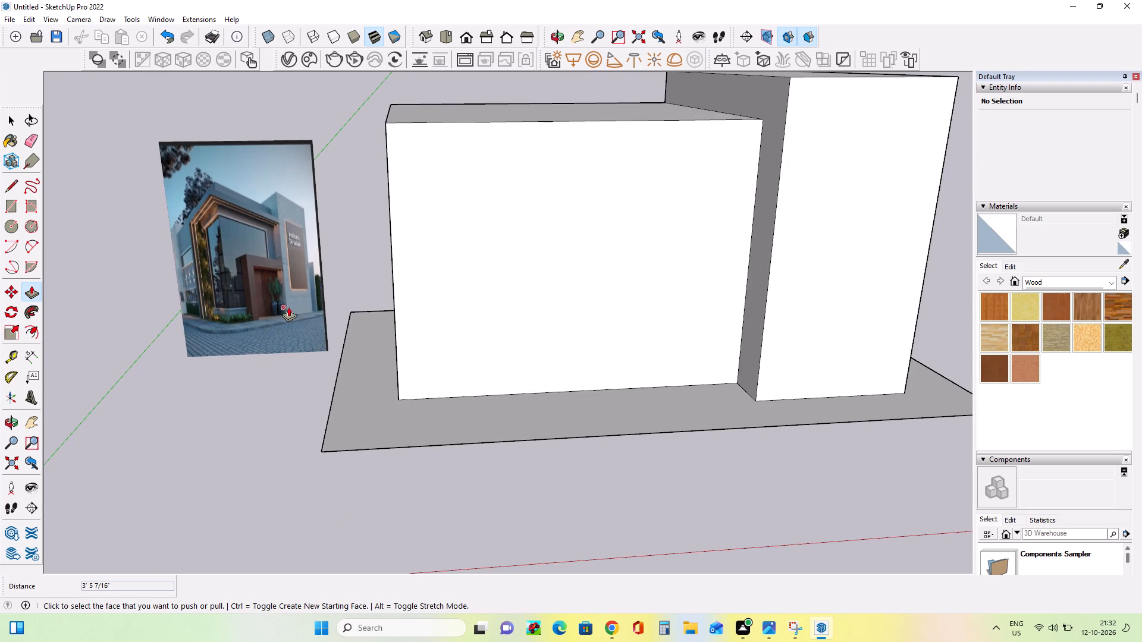
pyautogui.moveTo(744, 285); pyautogui.dragTo(747, 299, button='middle')
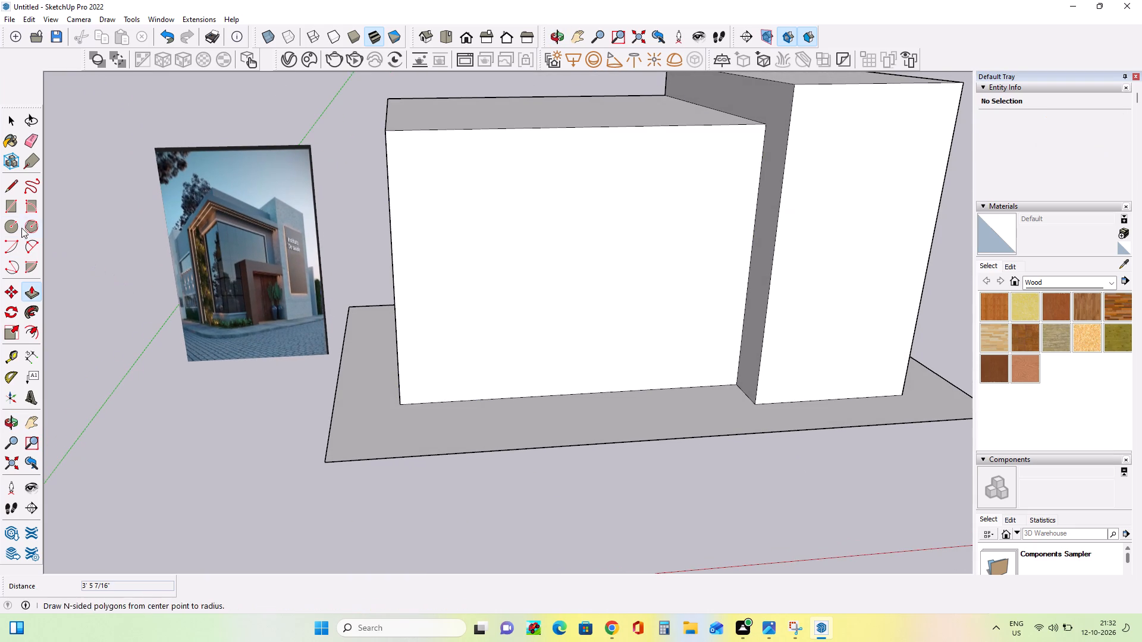
# Draw a strip about 11 in by 10 ft 8 in on the wide block's front beside the tower, and extrude it about 2 ft 8 in as a canopy.
pyautogui.click(11, 210)
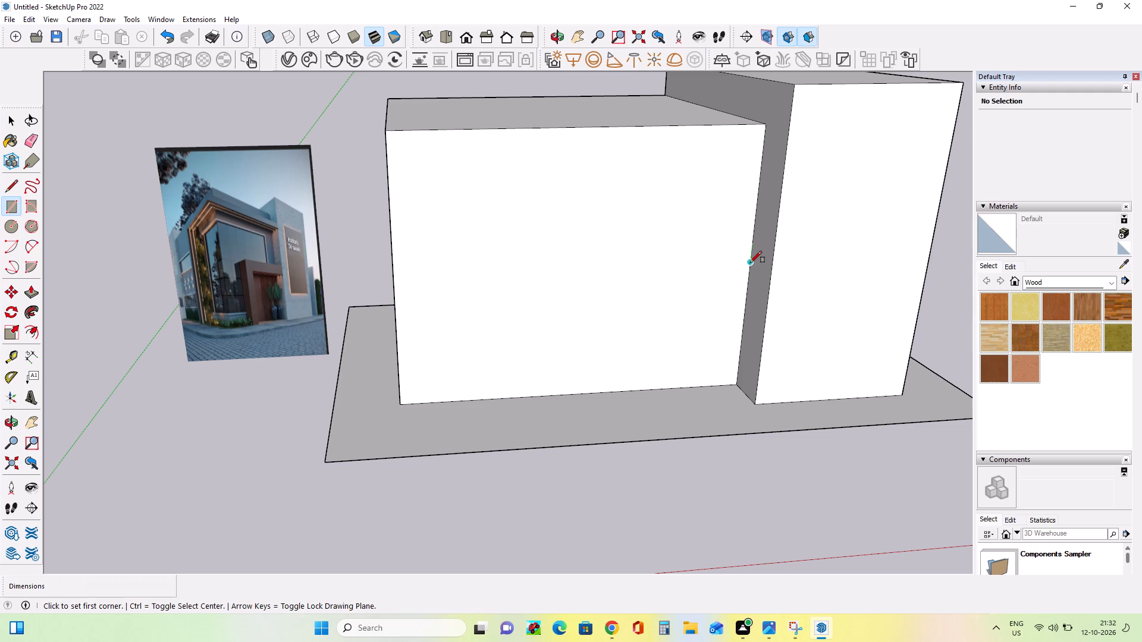
pyautogui.click(750, 263)
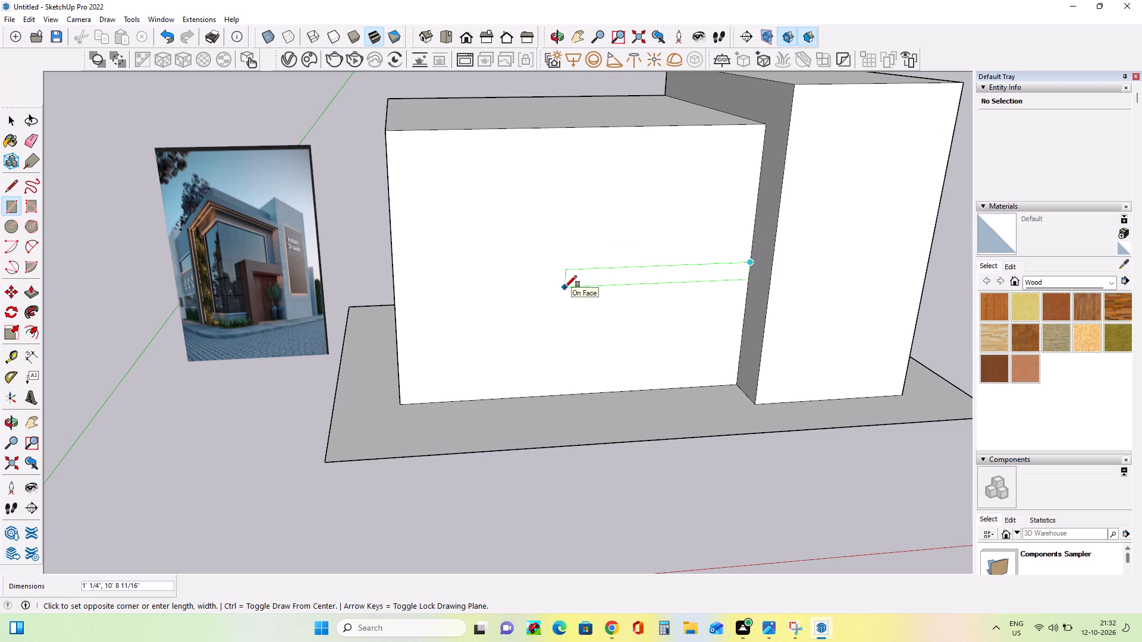
pyautogui.click(566, 286)
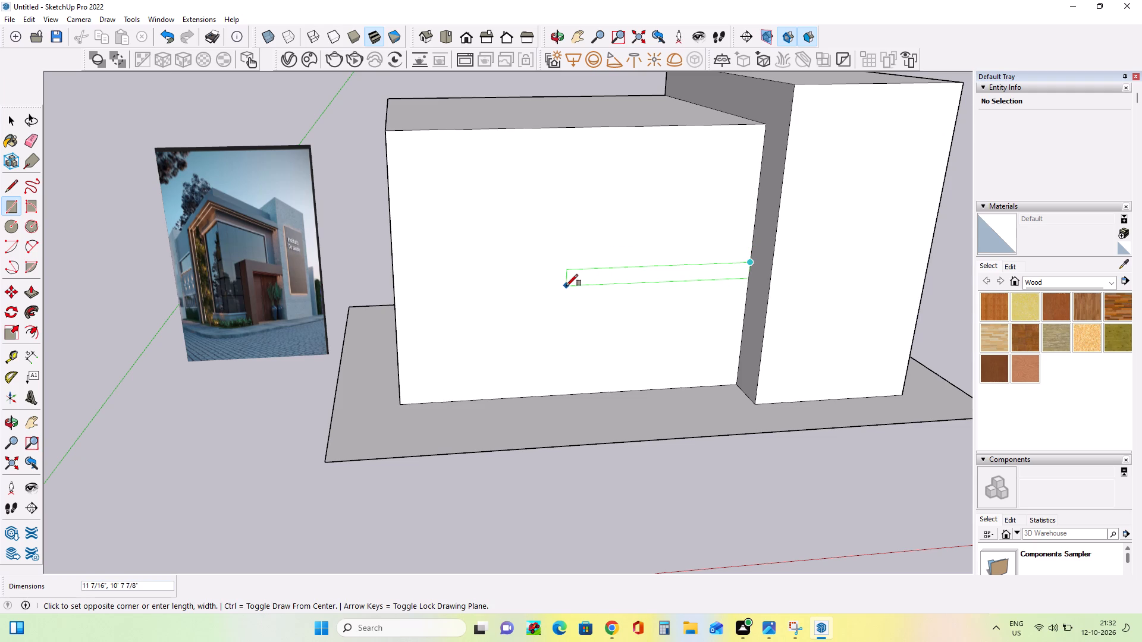
pyautogui.click(32, 289)
pyautogui.click(646, 267)
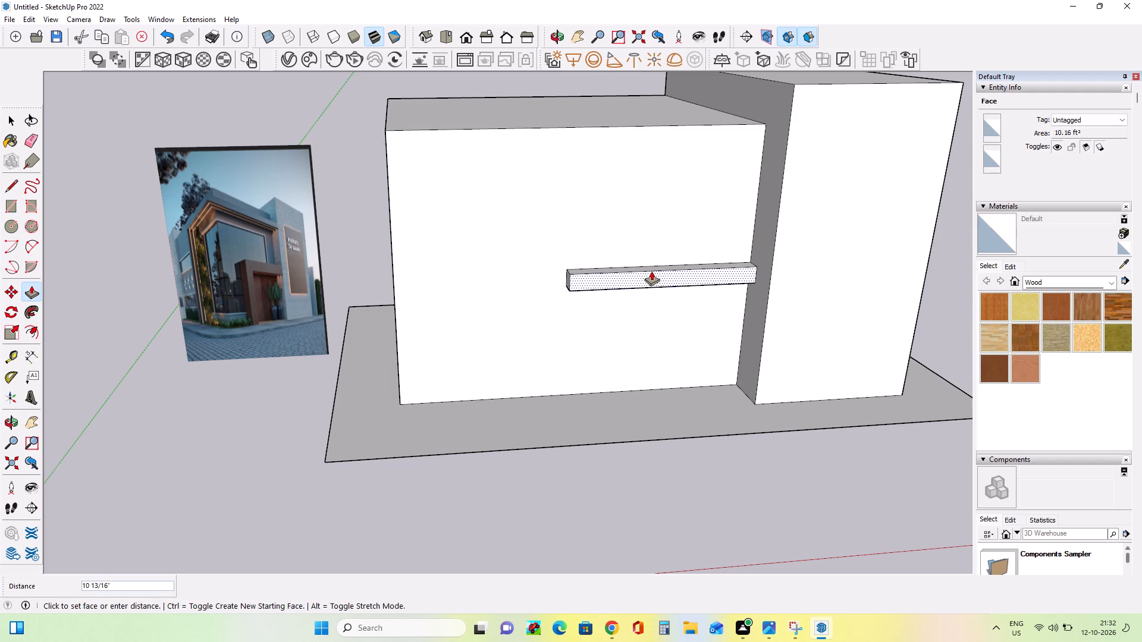
pyautogui.click(767, 267)
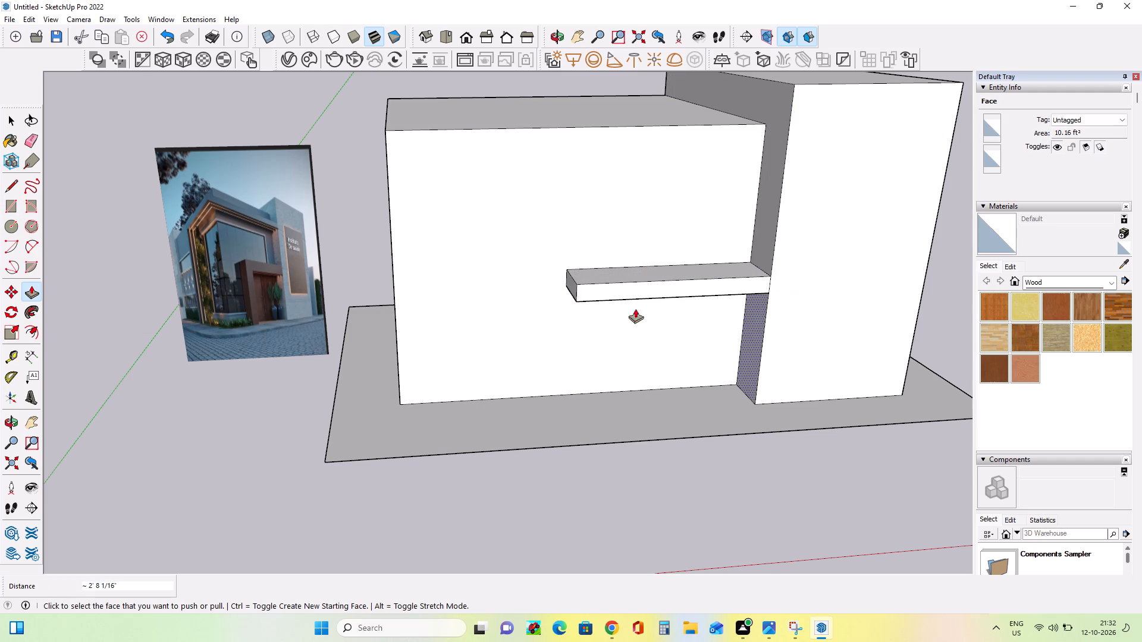
# Examine the entrance portal in the reference image and the modelled canopy from the front and below.
pyautogui.moveTo(591, 299); pyautogui.dragTo(609, 283, button='middle')
pyautogui.scroll(13, 237, 271)
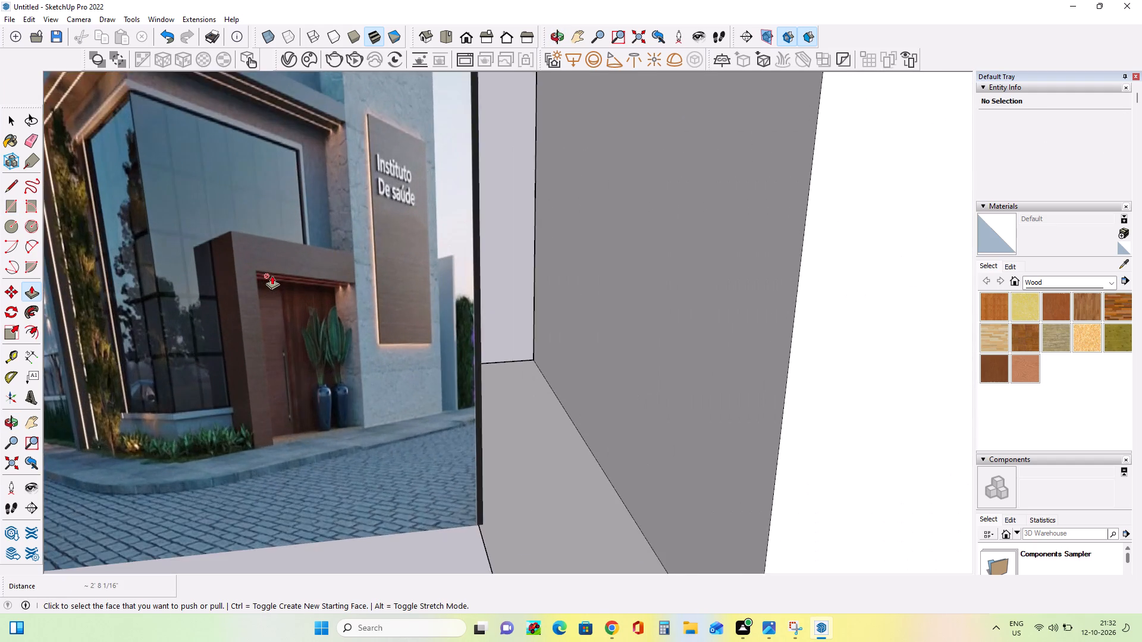
pyautogui.scroll(4, 272, 275)
pyautogui.scroll(-11, 273, 275)
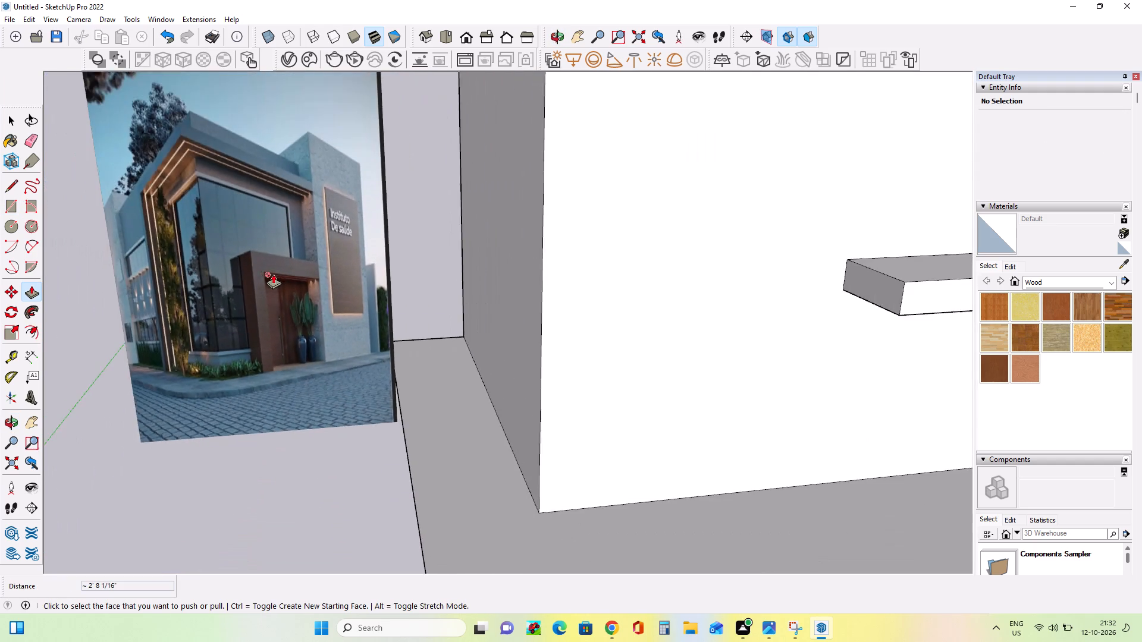
pyautogui.scroll(-9, 273, 274)
pyautogui.moveTo(578, 337); pyautogui.dragTo(609, 210, button='middle')
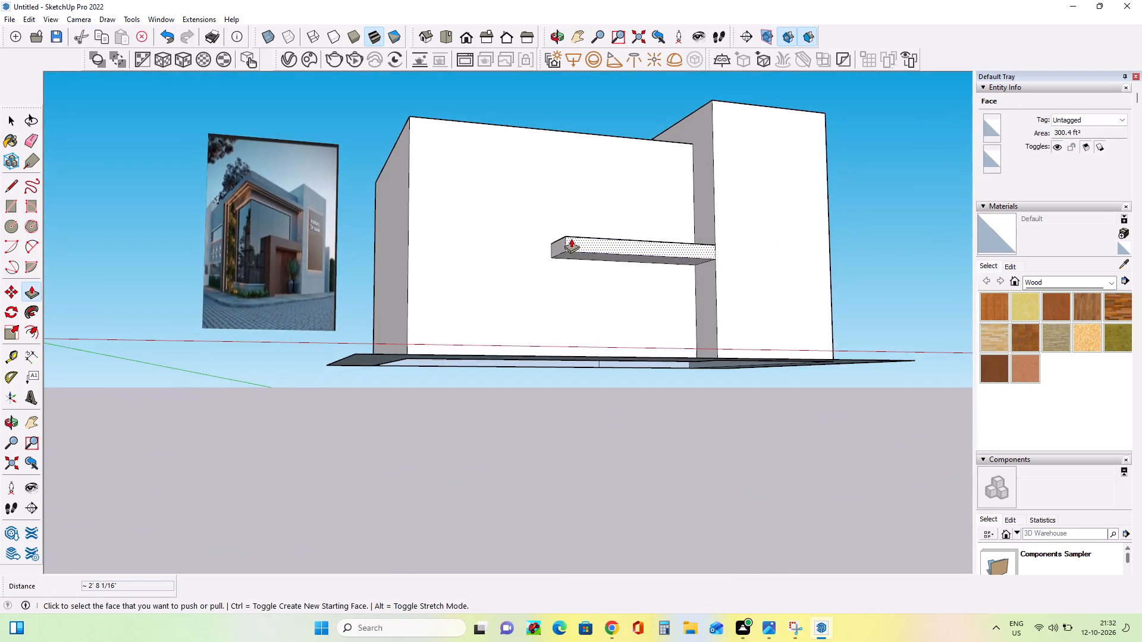
pyautogui.scroll(-1, 571, 238)
pyautogui.scroll(2, 571, 238)
pyautogui.scroll(1, 583, 303)
# Close the open base beneath the building with a rectangle about 29 ft 3 in by 19 ft 10 in.
pyautogui.moveTo(583, 302); pyautogui.dragTo(583, 214, button='middle')
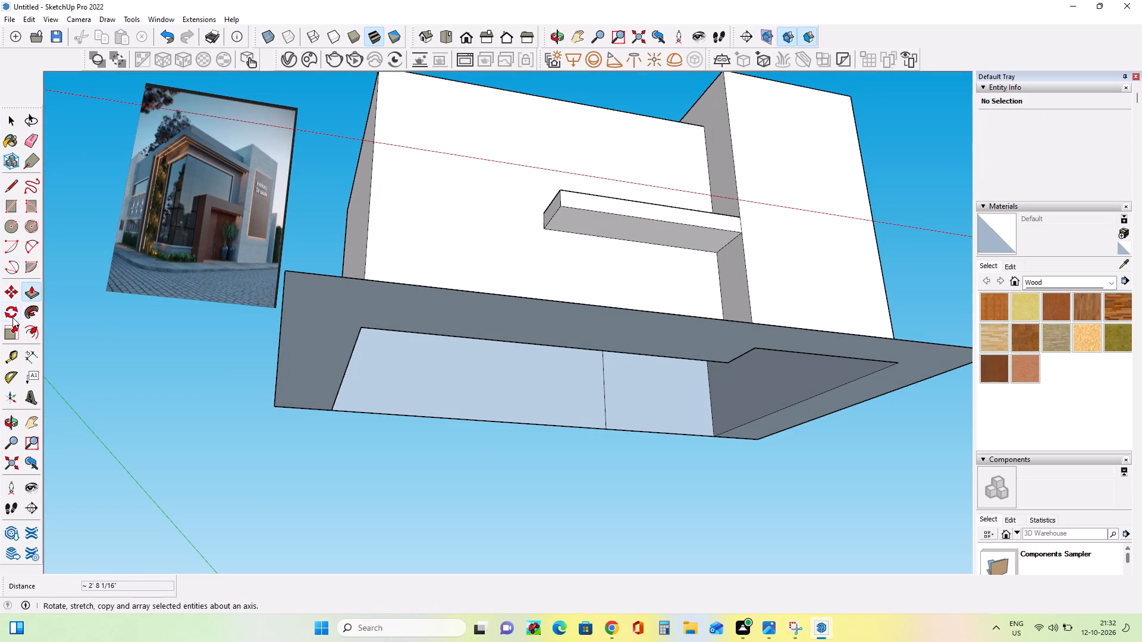
pyautogui.click(14, 209)
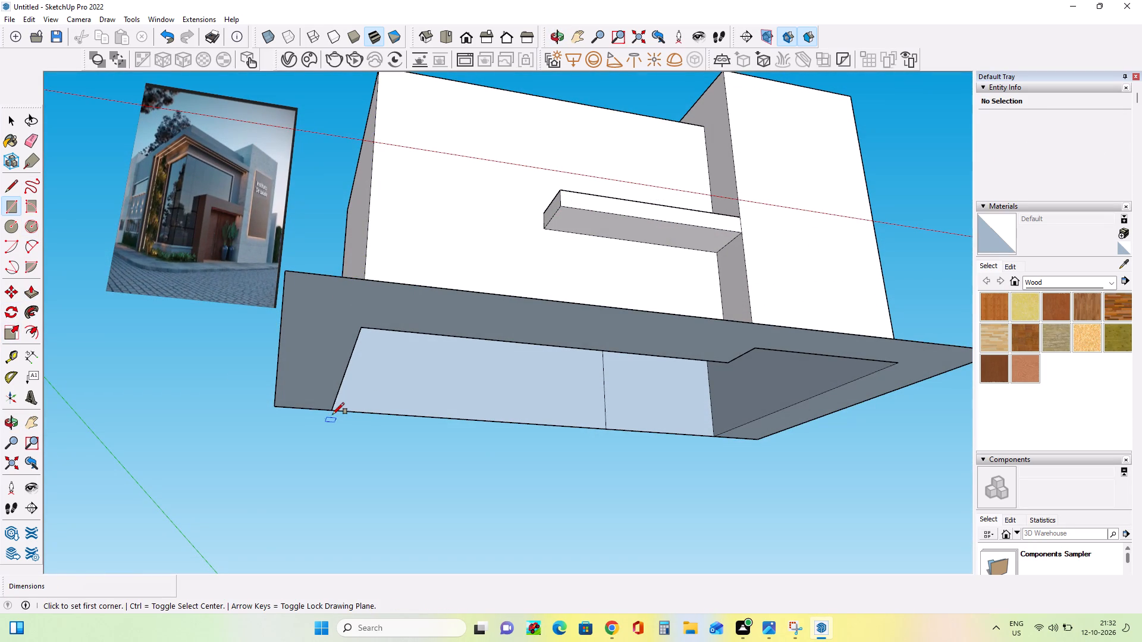
pyautogui.click(333, 414)
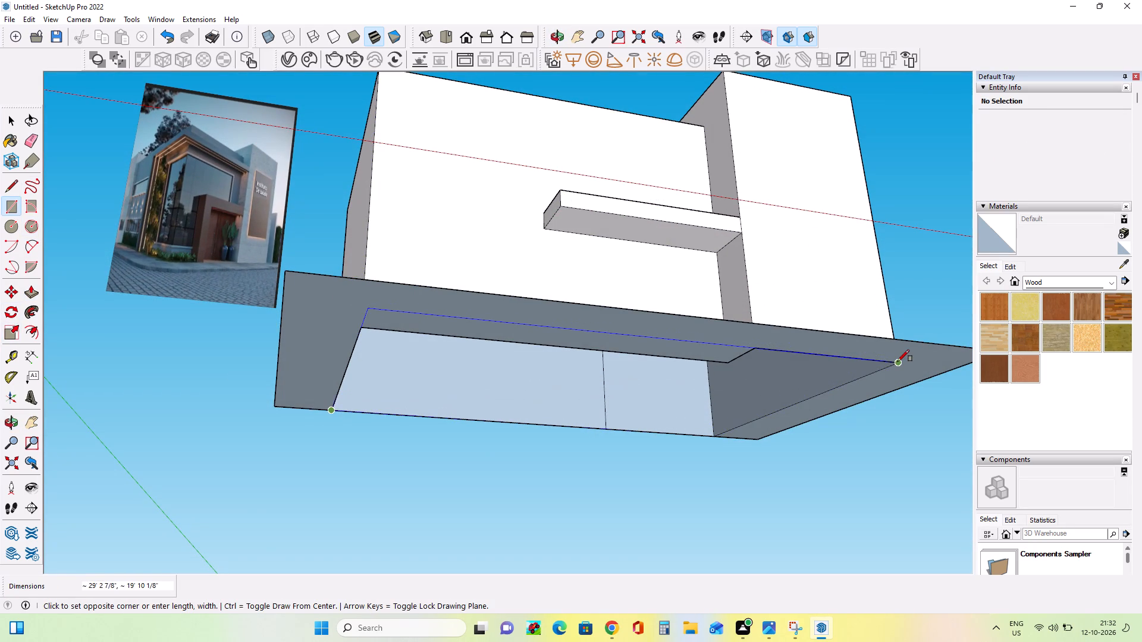
pyautogui.click(898, 361)
pyautogui.moveTo(658, 385); pyautogui.dragTo(651, 559, button='middle')
pyautogui.scroll(1, 548, 433)
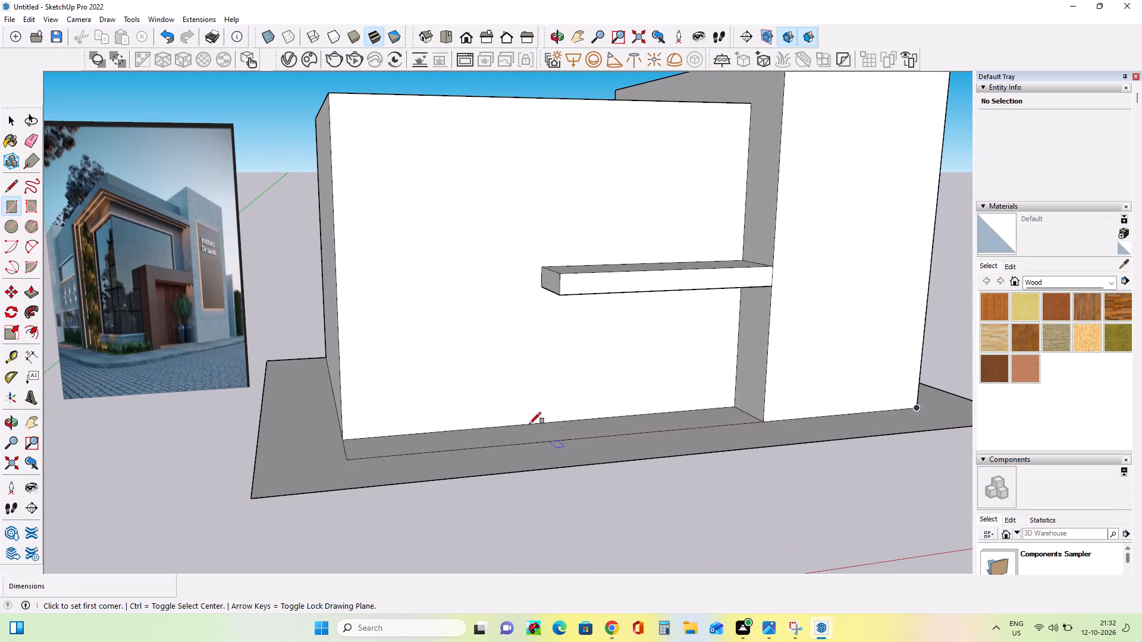
# Draw a narrow strip under the canopy's free end, extrude it about 6 in and then about 6 ft 3 in to the ground as a leg.
pyautogui.click(16, 203)
pyautogui.moveTo(467, 383); pyautogui.dragTo(534, 210, button='middle')
pyautogui.click(563, 241)
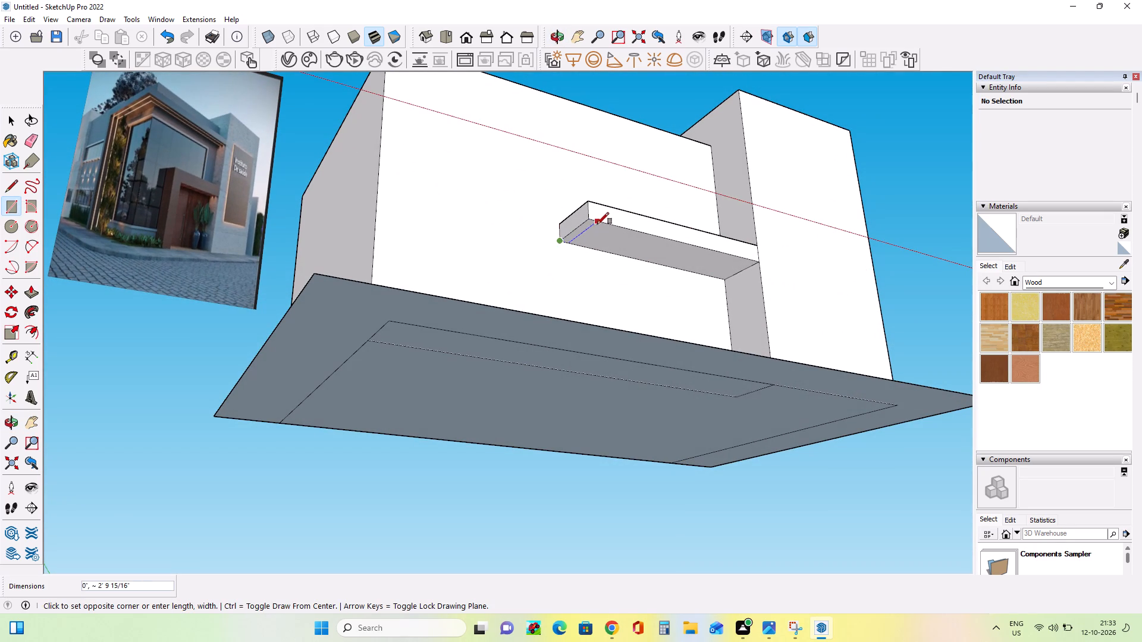
pyautogui.click(598, 224)
pyautogui.moveTo(701, 298); pyautogui.dragTo(667, 369, button='middle')
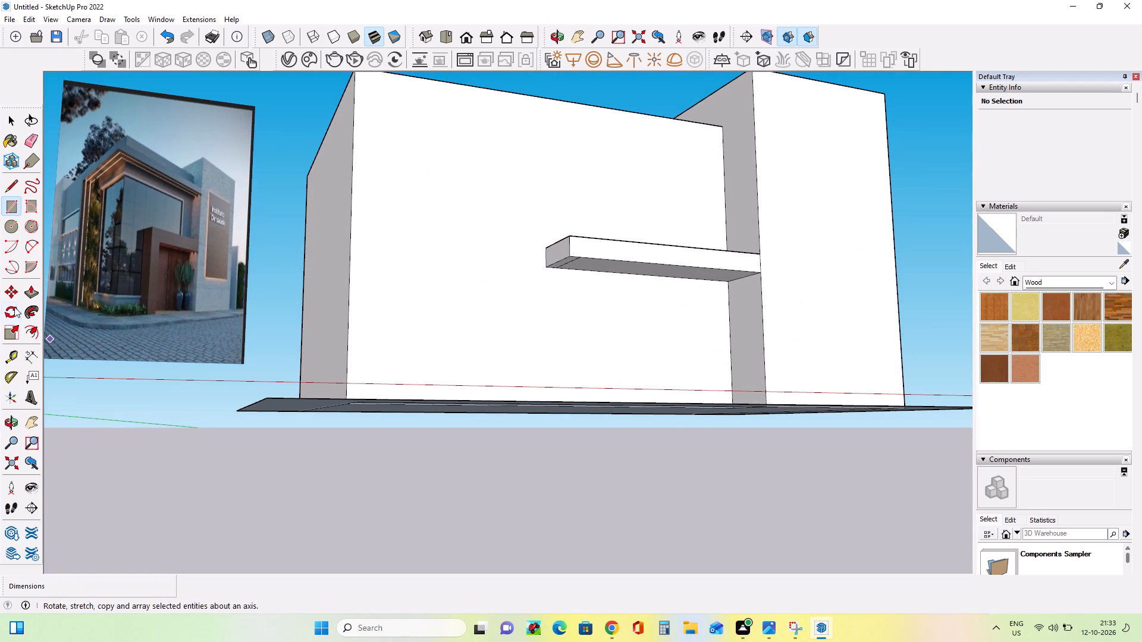
pyautogui.click(40, 287)
pyautogui.moveTo(507, 342); pyautogui.dragTo(531, 250, button='middle')
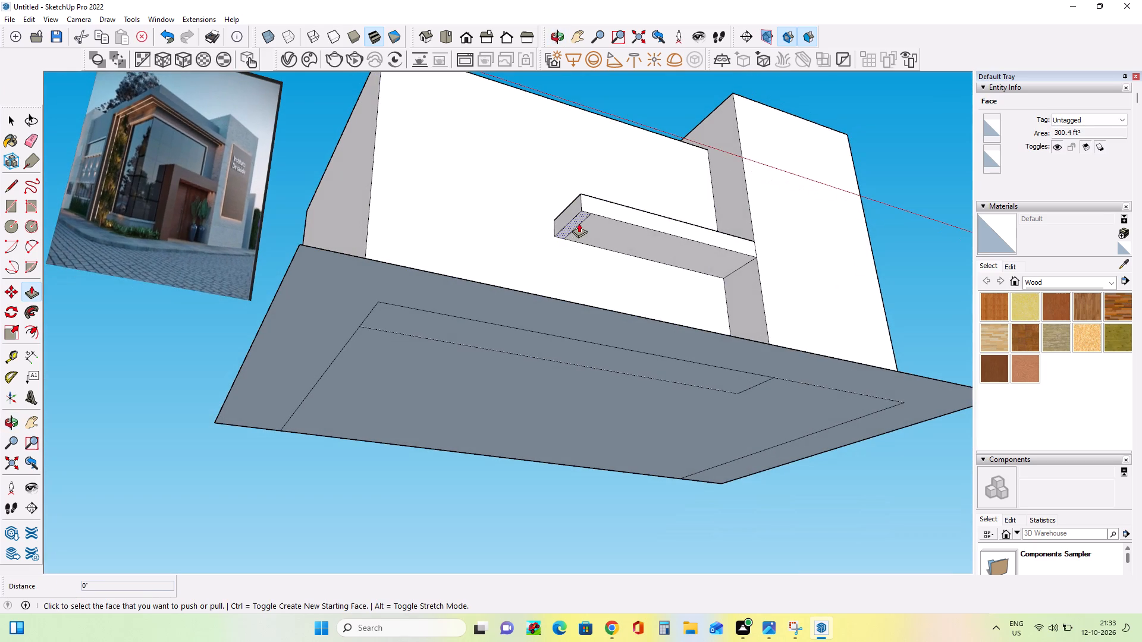
pyautogui.moveTo(578, 222); pyautogui.dragTo(578, 230)
pyautogui.moveTo(576, 287); pyautogui.dragTo(577, 341, button='middle')
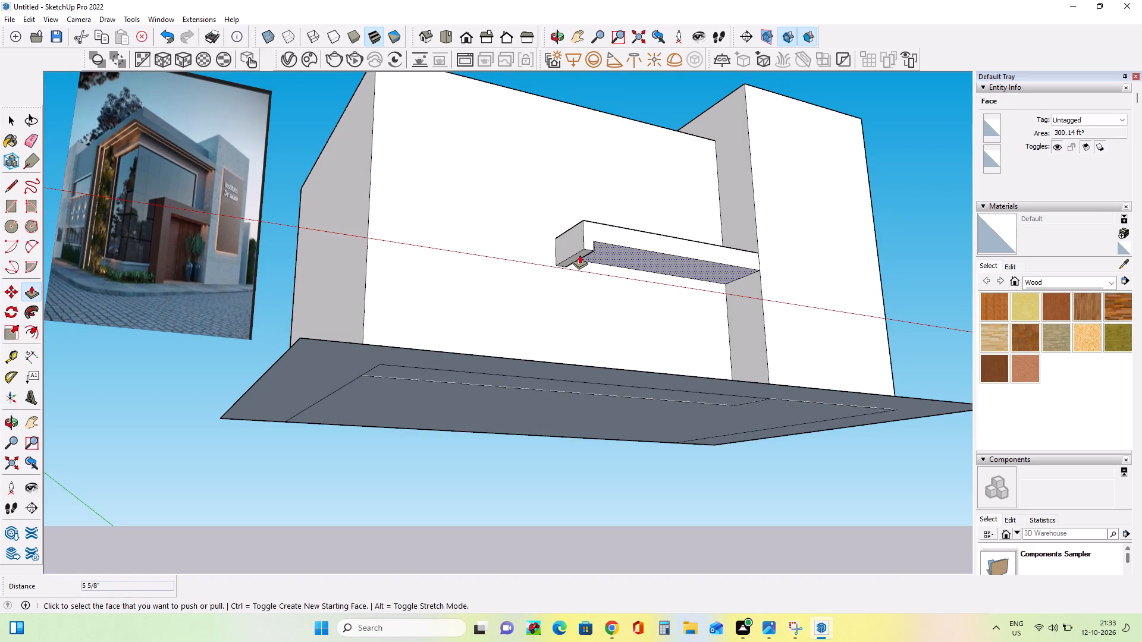
pyautogui.click(579, 254)
pyautogui.moveTo(567, 354); pyautogui.dragTo(538, 545, button='middle')
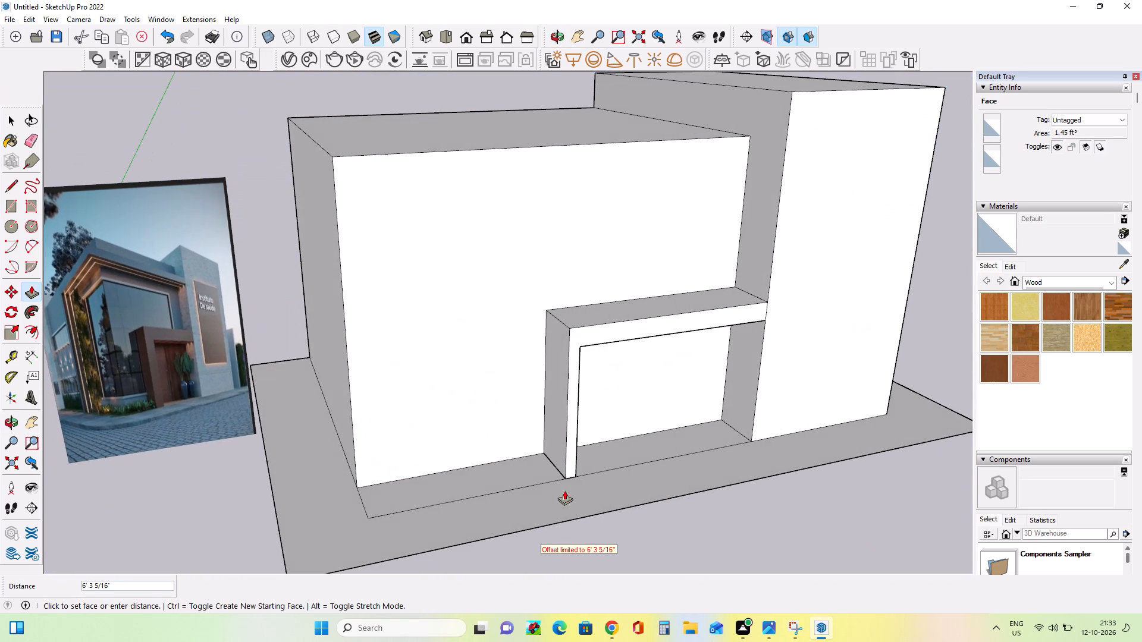
pyautogui.click(564, 490)
# Thicken the entrance portal's leg by pulling its inner face about 7 in into the opening.
pyautogui.moveTo(674, 490); pyautogui.dragTo(619, 489, button='middle')
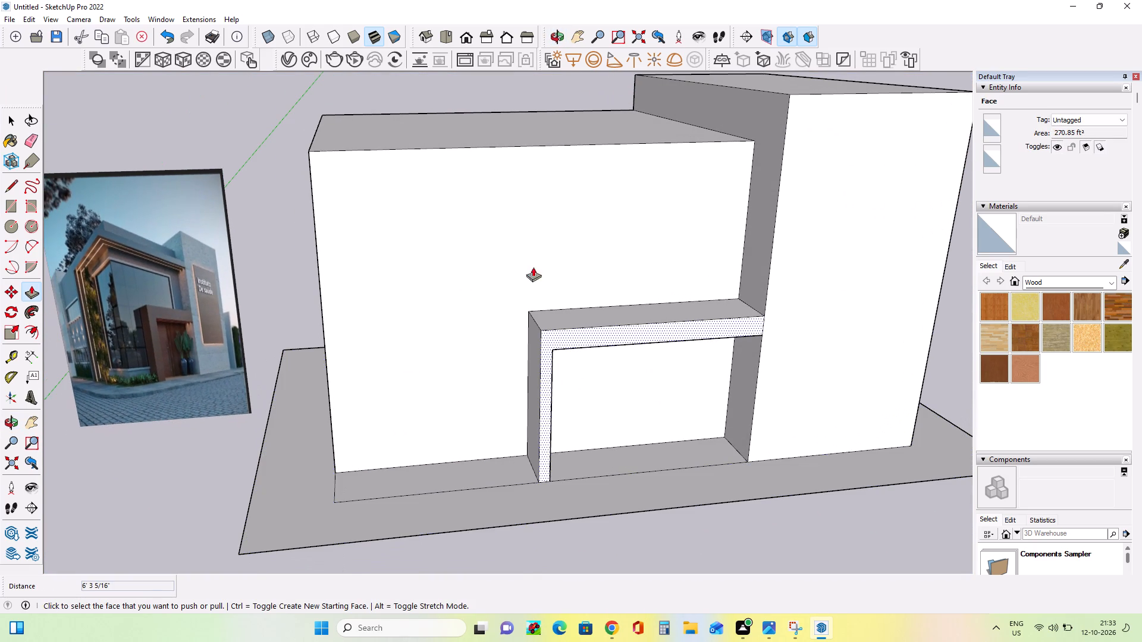
pyautogui.moveTo(656, 336); pyautogui.dragTo(408, 296, button='middle')
pyautogui.click(460, 379)
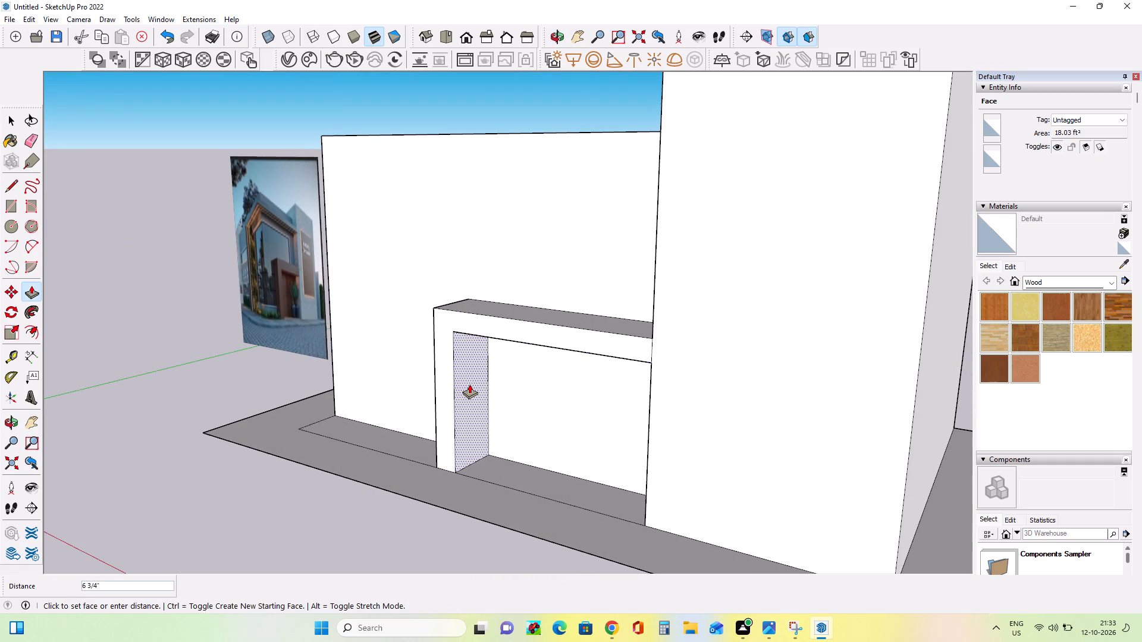
pyautogui.click(469, 384)
pyautogui.moveTo(604, 455); pyautogui.dragTo(729, 423, button='middle')
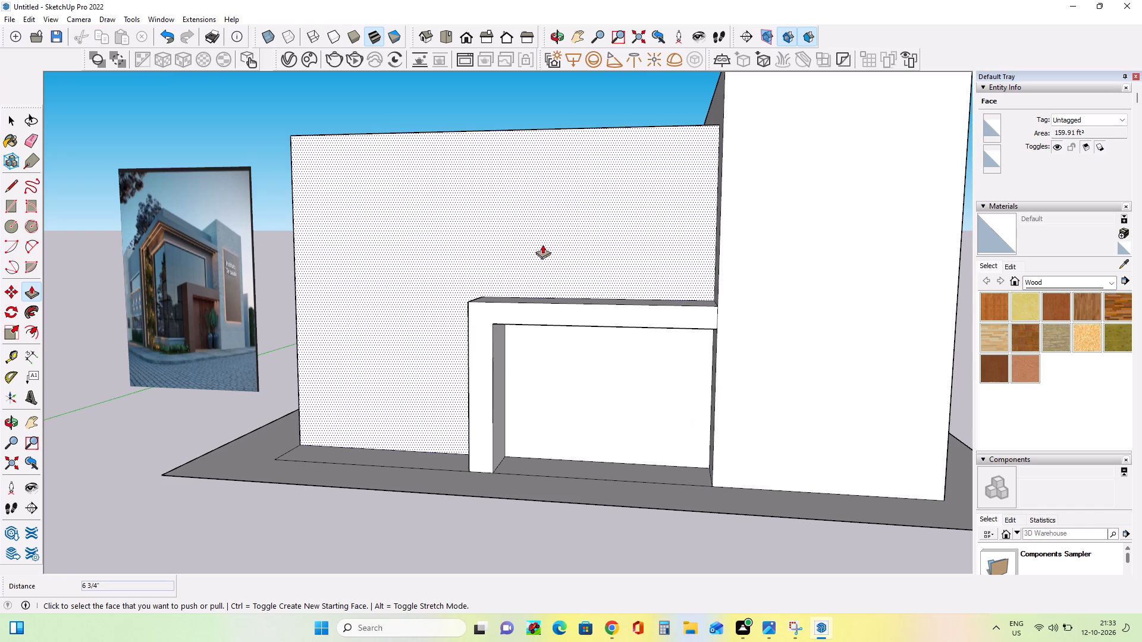
# Examine the reference image's facade and compare its proportions with the modelled blocks and entrance portal.
pyautogui.moveTo(563, 241); pyautogui.dragTo(674, 270, button='middle')
pyautogui.scroll(-3, 673, 268)
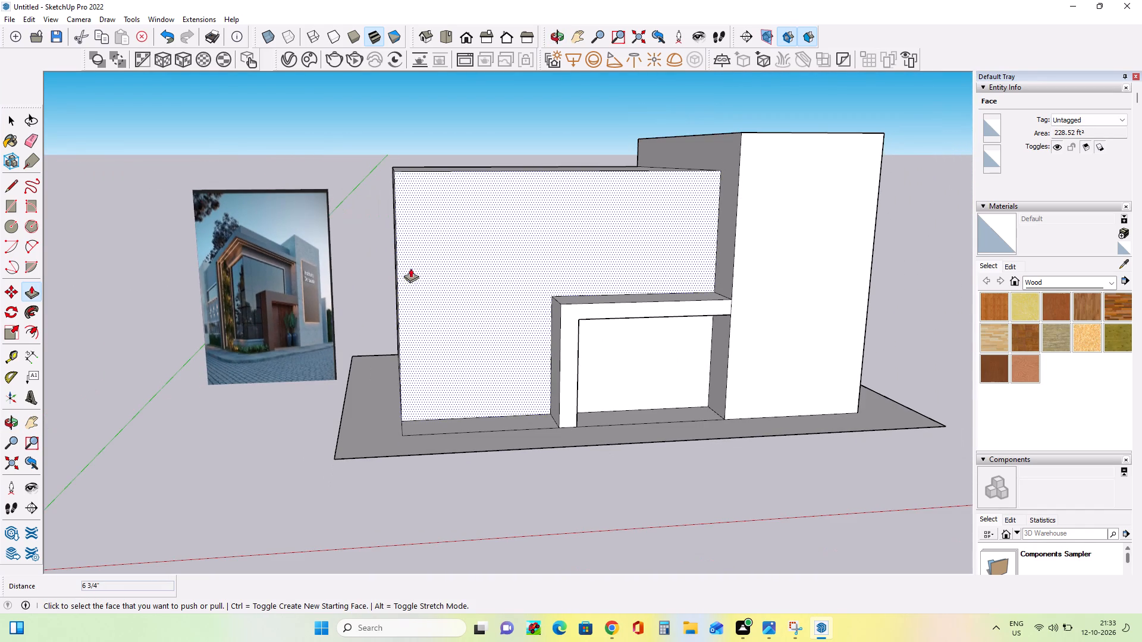
pyautogui.scroll(7, 142, 238)
pyautogui.scroll(3, 250, 280)
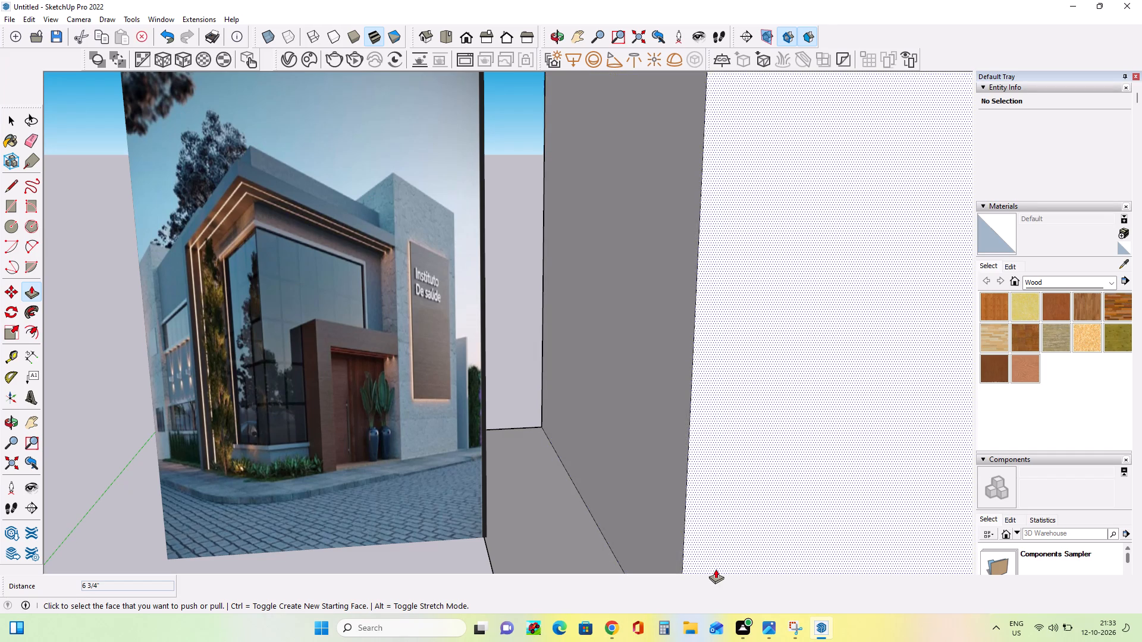
pyautogui.scroll(-1, 652, 409)
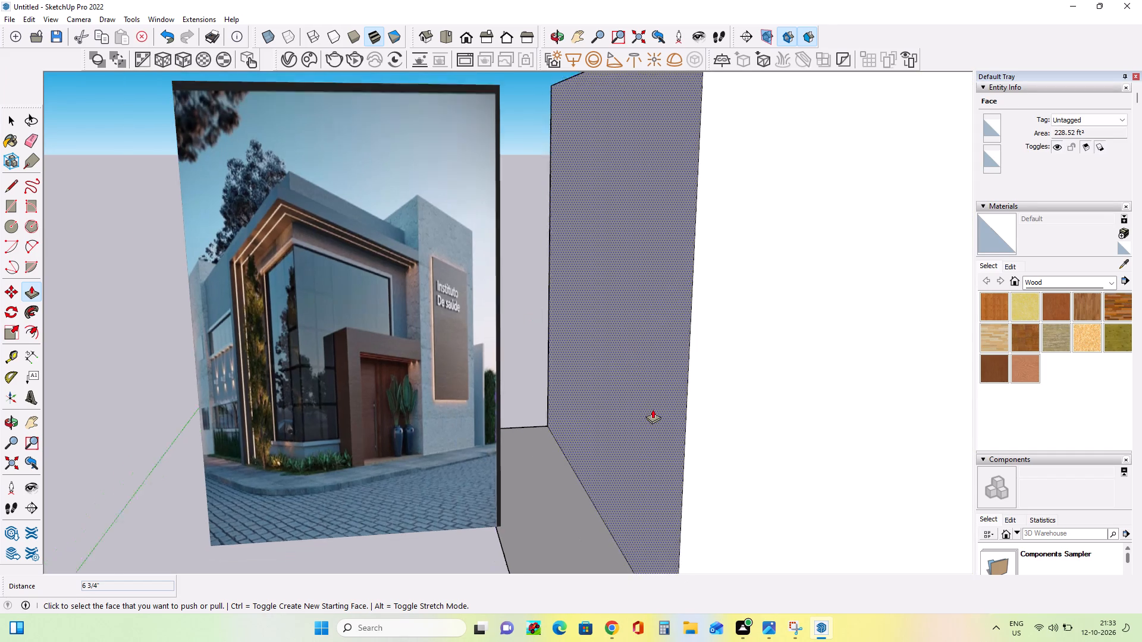
pyautogui.scroll(-9, 652, 409)
pyautogui.moveTo(738, 383); pyautogui.dragTo(604, 404, button='middle')
pyautogui.scroll(-5, 437, 430)
pyautogui.moveTo(786, 468); pyautogui.dragTo(810, 404, button='middle')
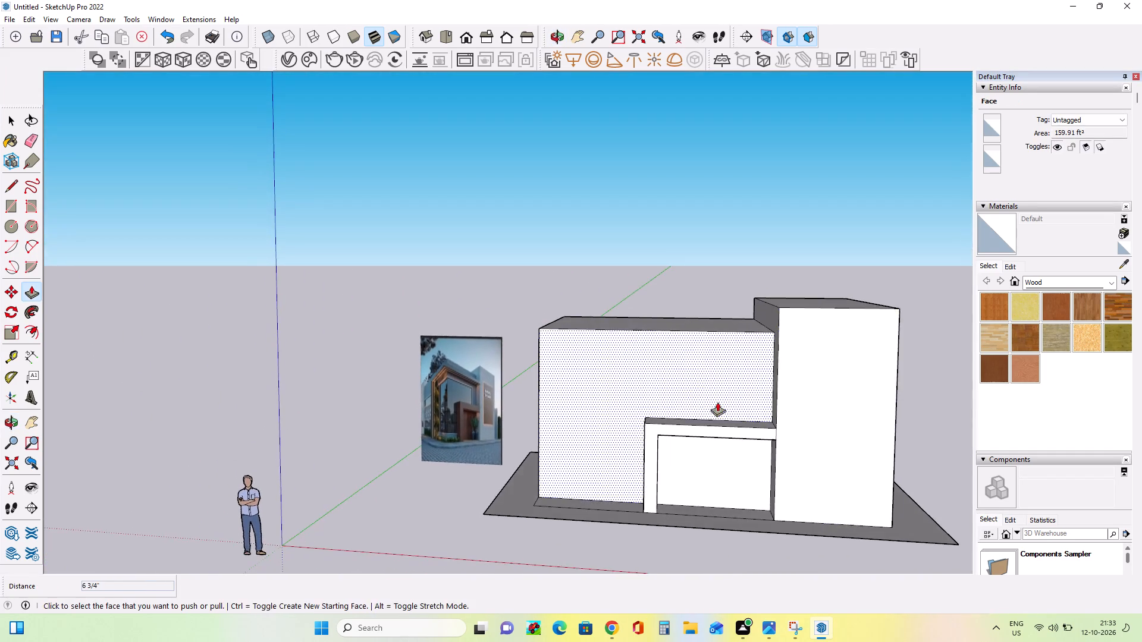
# Raise the tower's top by about 2 ft and the wide block's top by about 1 ft 11 in.
pyautogui.moveTo(695, 413); pyautogui.dragTo(766, 520, button='middle')
pyautogui.click(797, 282)
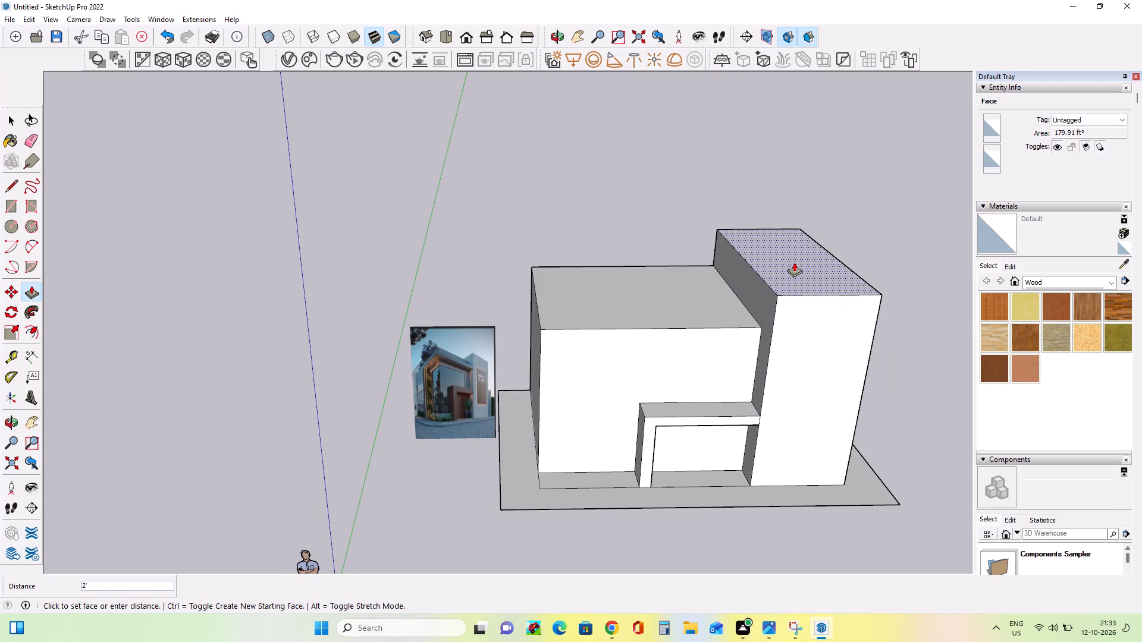
pyautogui.click(794, 262)
pyautogui.click(684, 317)
pyautogui.click(696, 299)
# Enlarge the entrance portal outward by raising its top slightly and pulling the leg's outer side out about 5 1/2 in.
pyautogui.moveTo(780, 402); pyautogui.dragTo(788, 367, button='middle')
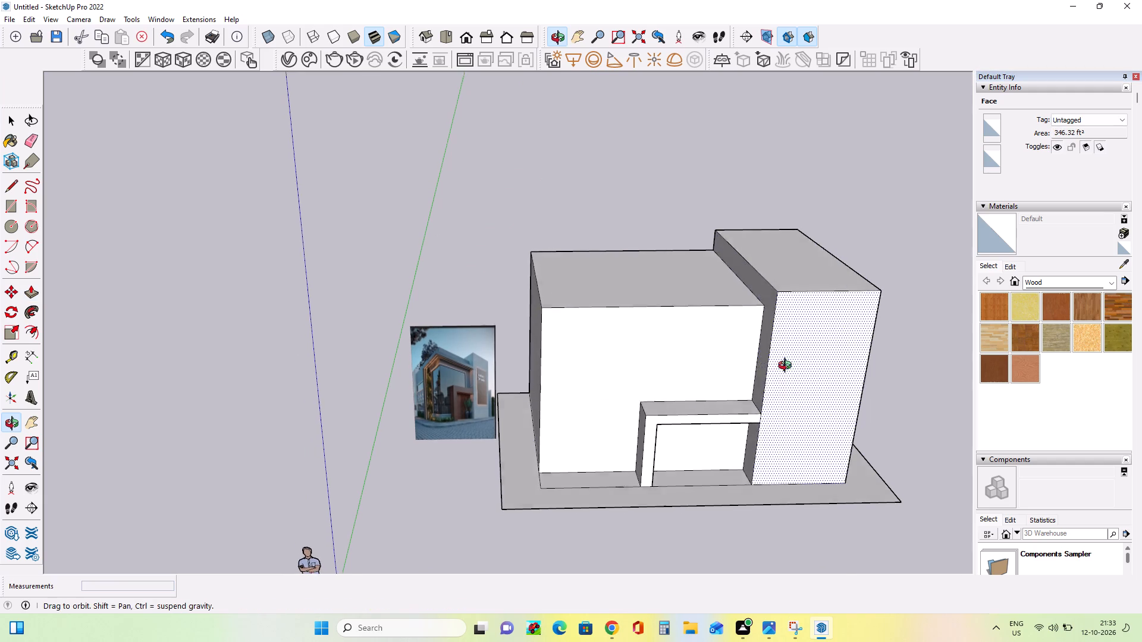
pyautogui.moveTo(788, 367); pyautogui.dragTo(782, 303, button='middle')
pyautogui.moveTo(735, 414); pyautogui.dragTo(760, 494, button='middle')
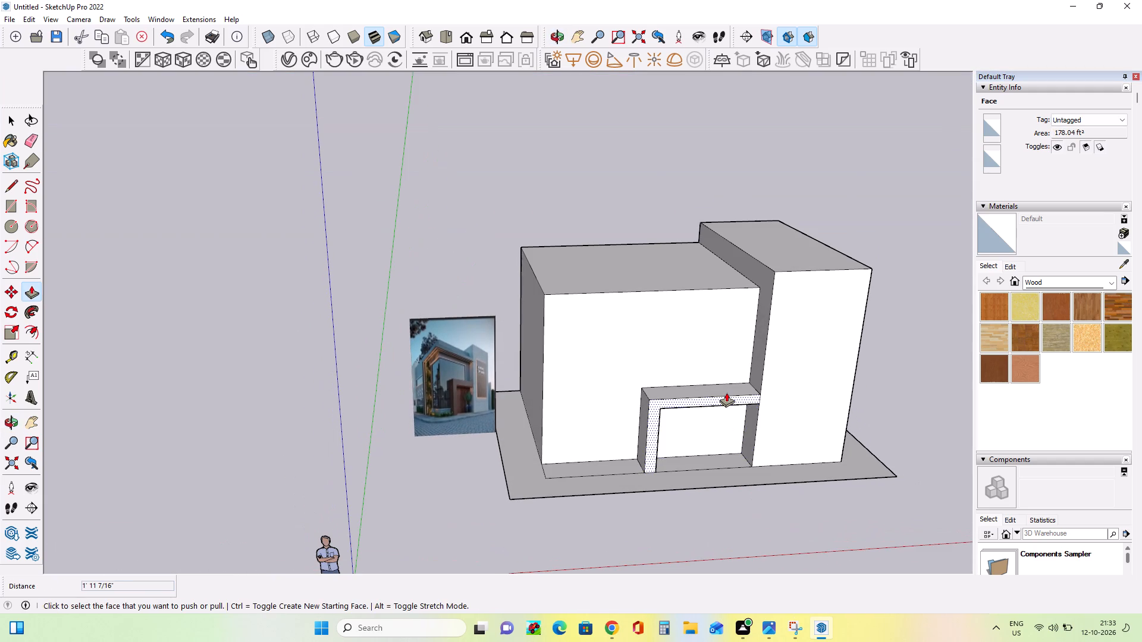
pyautogui.click(726, 392)
pyautogui.click(726, 385)
pyautogui.click(646, 433)
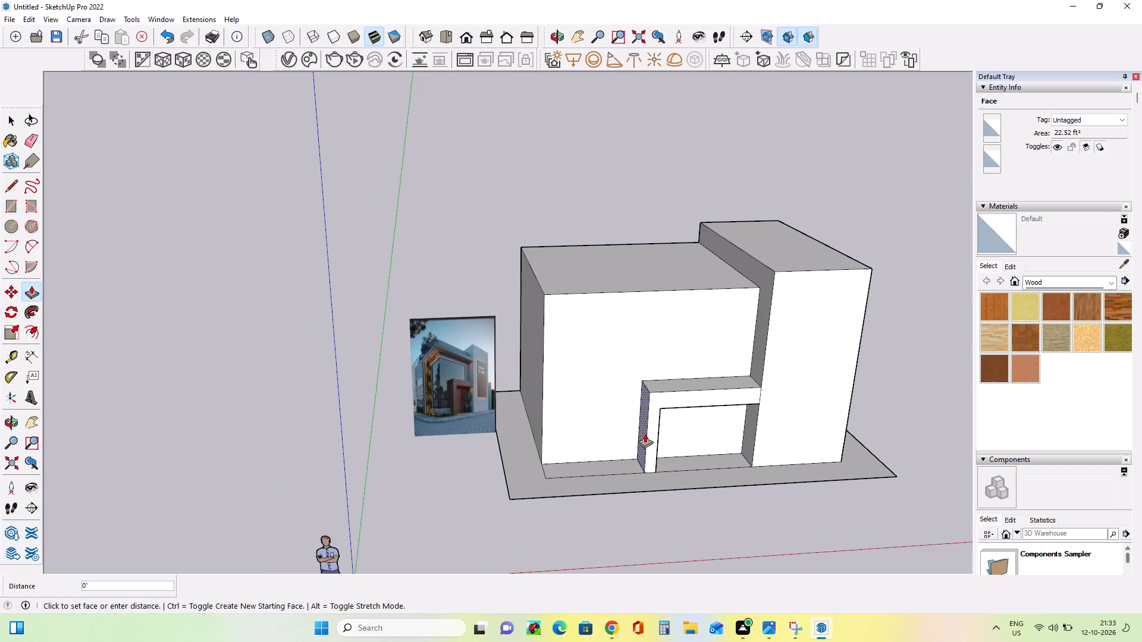
pyautogui.click(641, 433)
# Enlarge the portal's opening by pushing the canopy's underside up about 5 in and the leg's inner face back about 3 in.
pyautogui.moveTo(761, 435); pyautogui.dragTo(756, 281, button='middle')
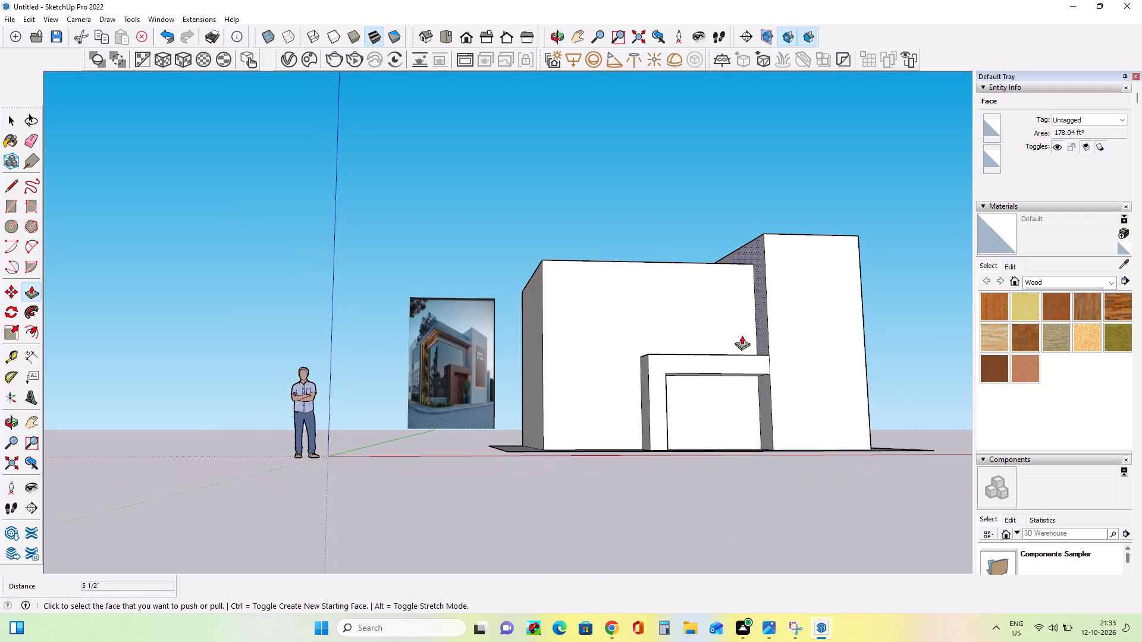
pyautogui.scroll(4, 720, 386)
pyautogui.moveTo(727, 400); pyautogui.dragTo(729, 369, button='middle')
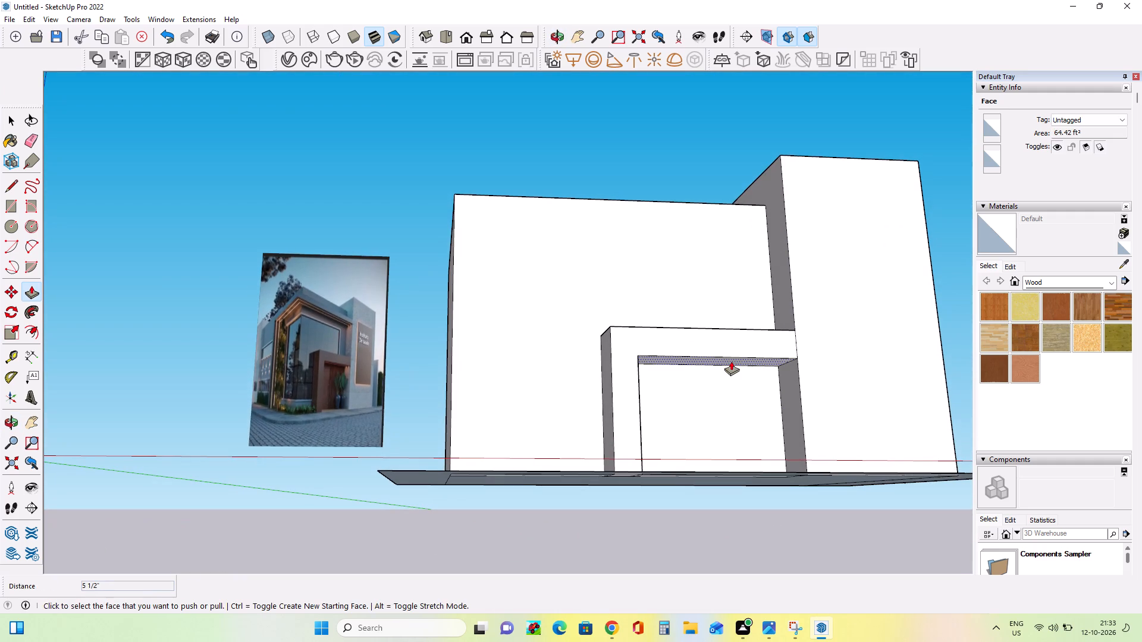
pyautogui.click(731, 361)
pyautogui.click(731, 354)
pyautogui.moveTo(752, 406); pyautogui.dragTo(583, 470, button='middle')
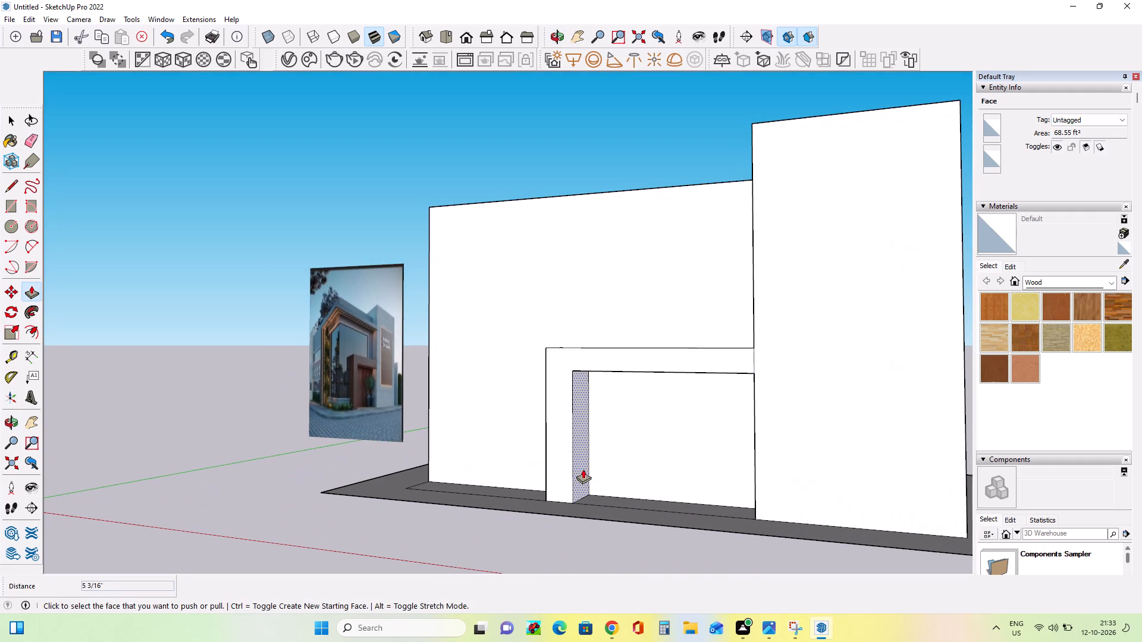
pyautogui.click(582, 468)
pyautogui.click(578, 462)
# Compare the modelled portal and wide block with the reference image, examining the lit overhanging frame around the glass corner.
pyautogui.moveTo(870, 545); pyautogui.dragTo(990, 555, button='middle')
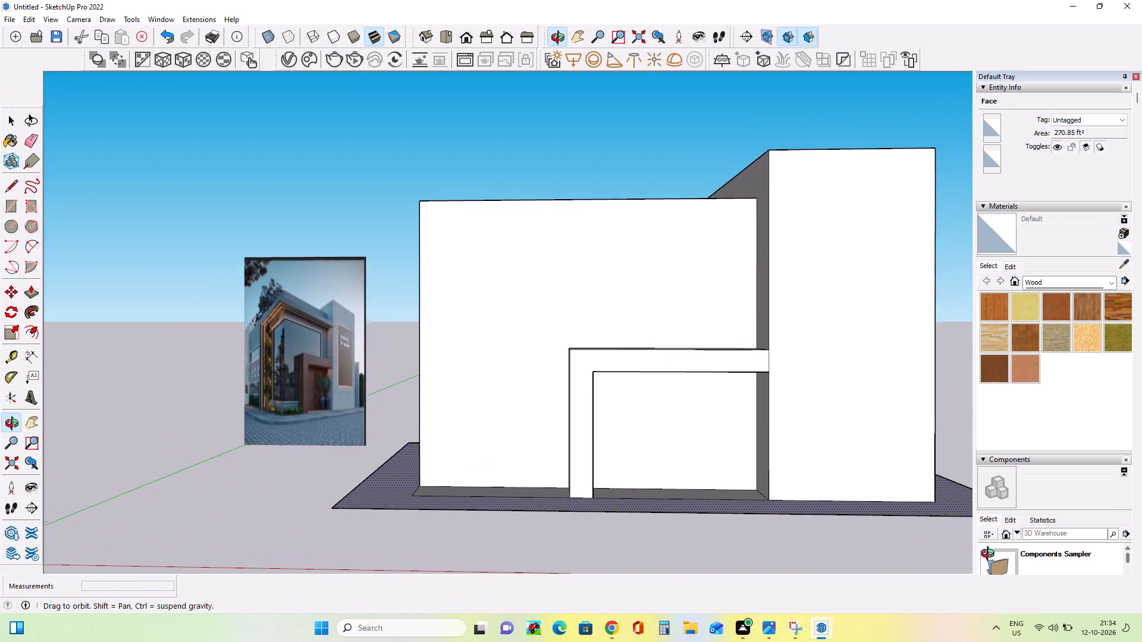
pyautogui.moveTo(990, 555); pyautogui.dragTo(974, 559, button='middle')
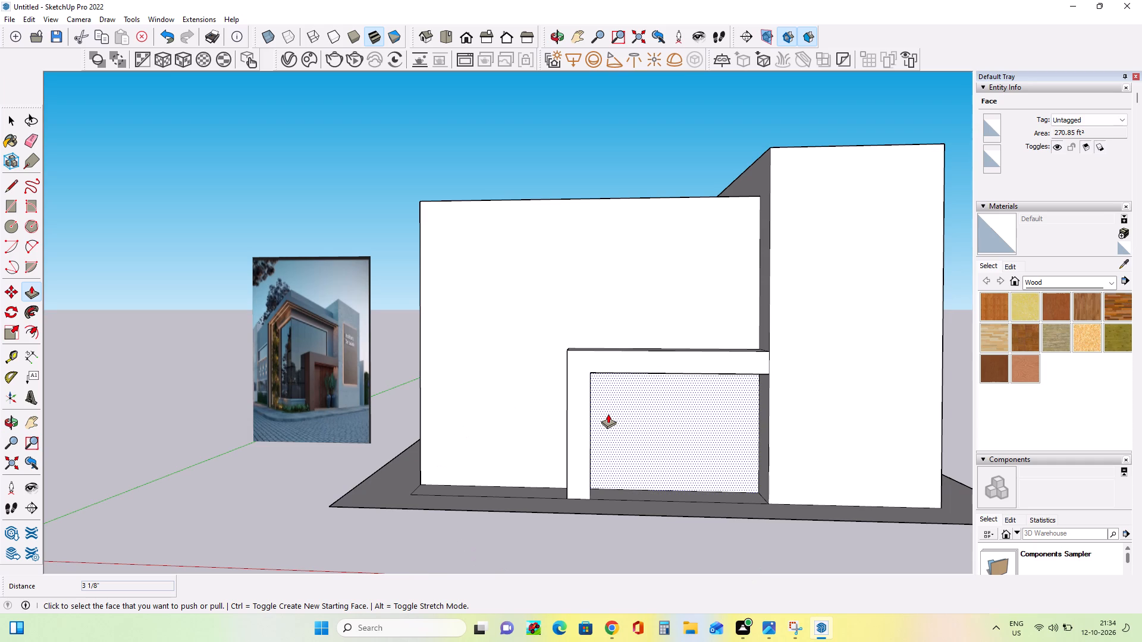
pyautogui.moveTo(735, 417); pyautogui.dragTo(748, 439, button='middle')
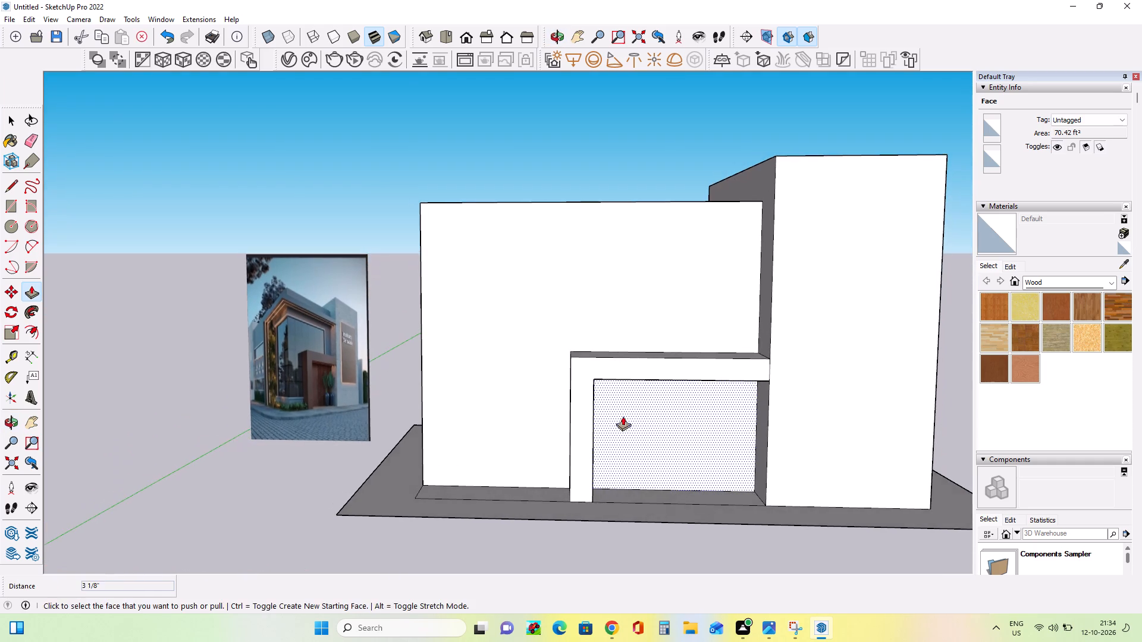
pyautogui.moveTo(608, 386); pyautogui.dragTo(674, 395, button='middle')
pyautogui.moveTo(466, 320); pyautogui.dragTo(482, 329, button='middle')
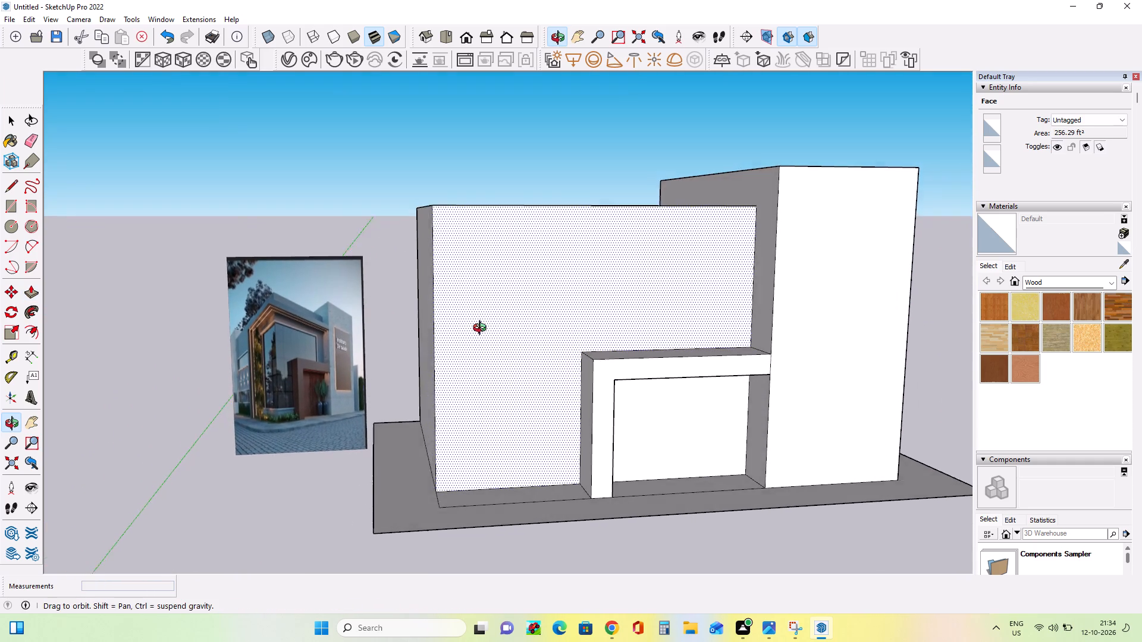
pyautogui.moveTo(482, 329); pyautogui.dragTo(569, 319, button='middle')
pyautogui.scroll(6, 254, 328)
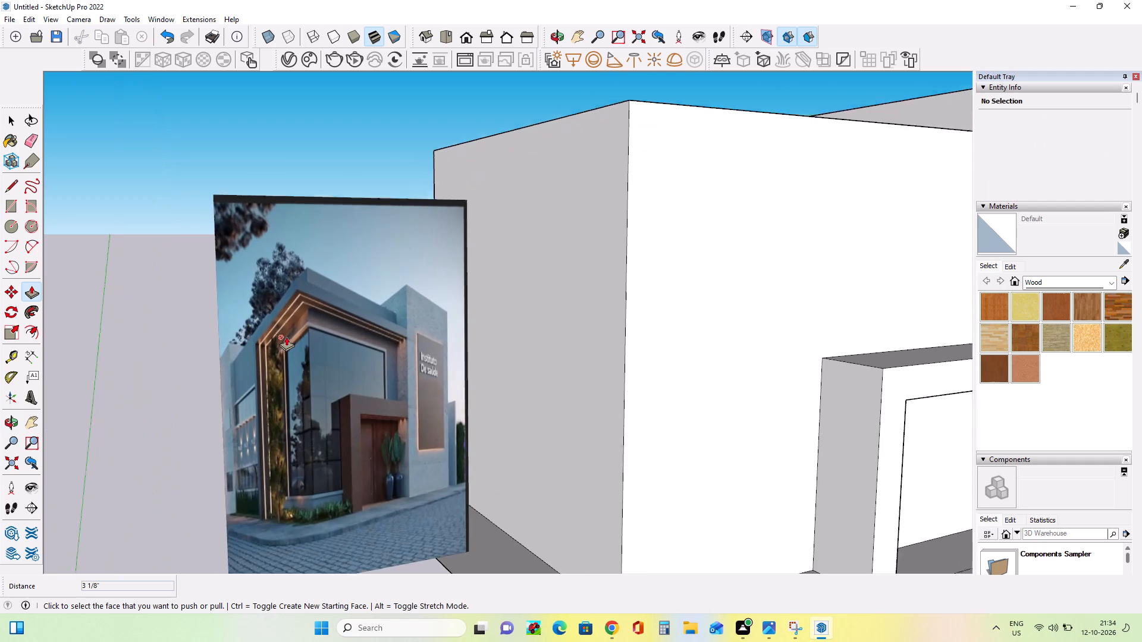
pyautogui.scroll(5, 286, 336)
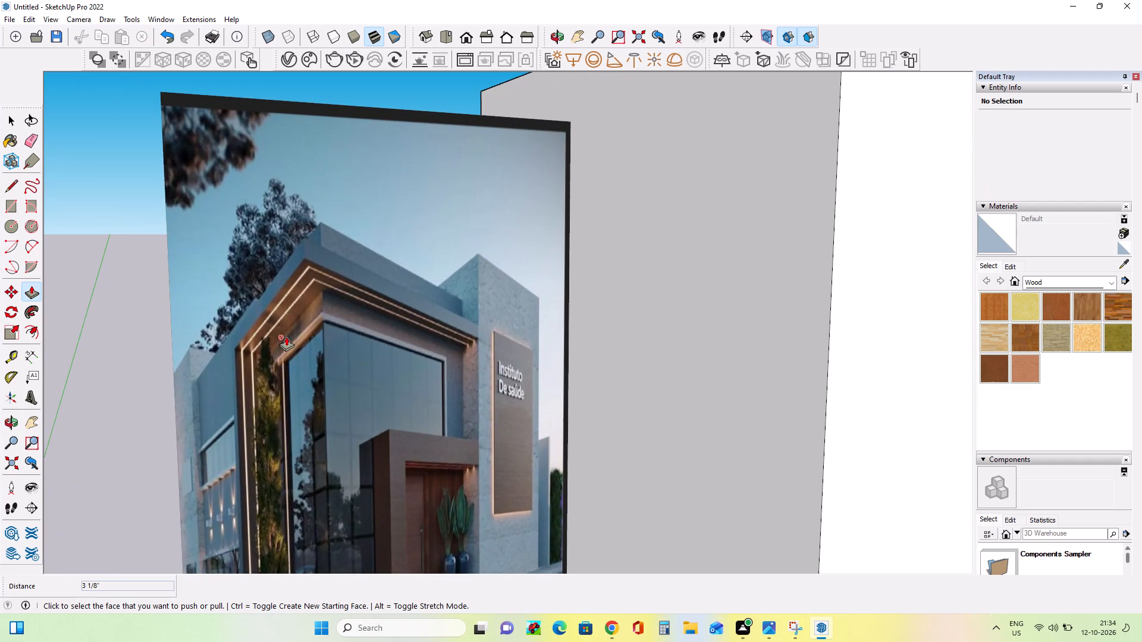
pyautogui.scroll(-12, 286, 336)
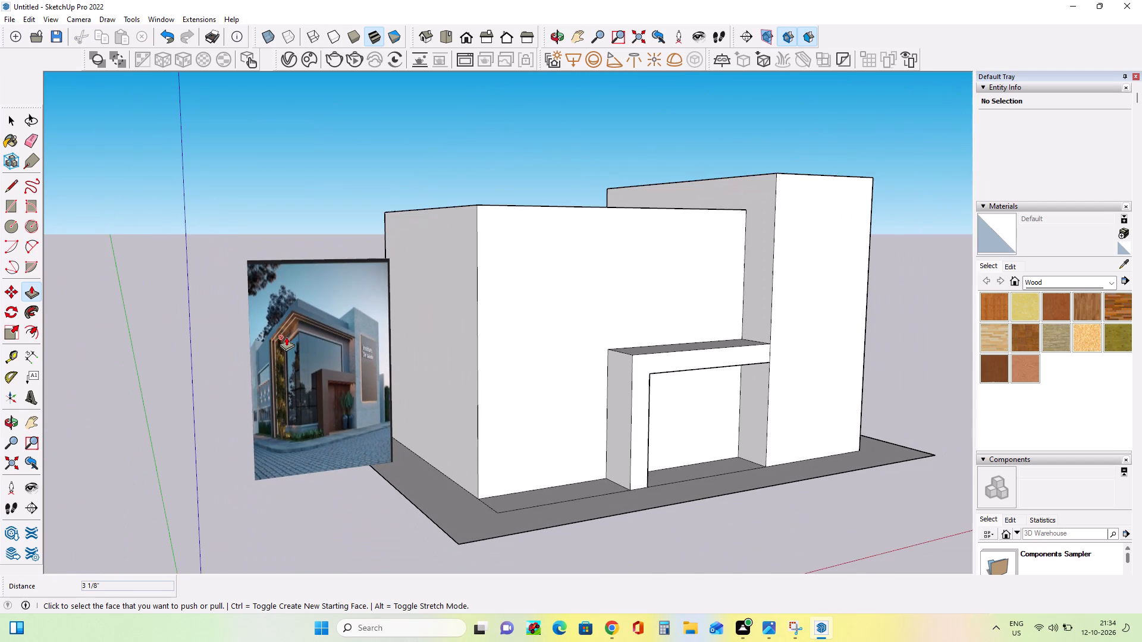
pyautogui.moveTo(286, 338); pyautogui.dragTo(289, 352, button='middle')
pyautogui.middleClick(539, 275)
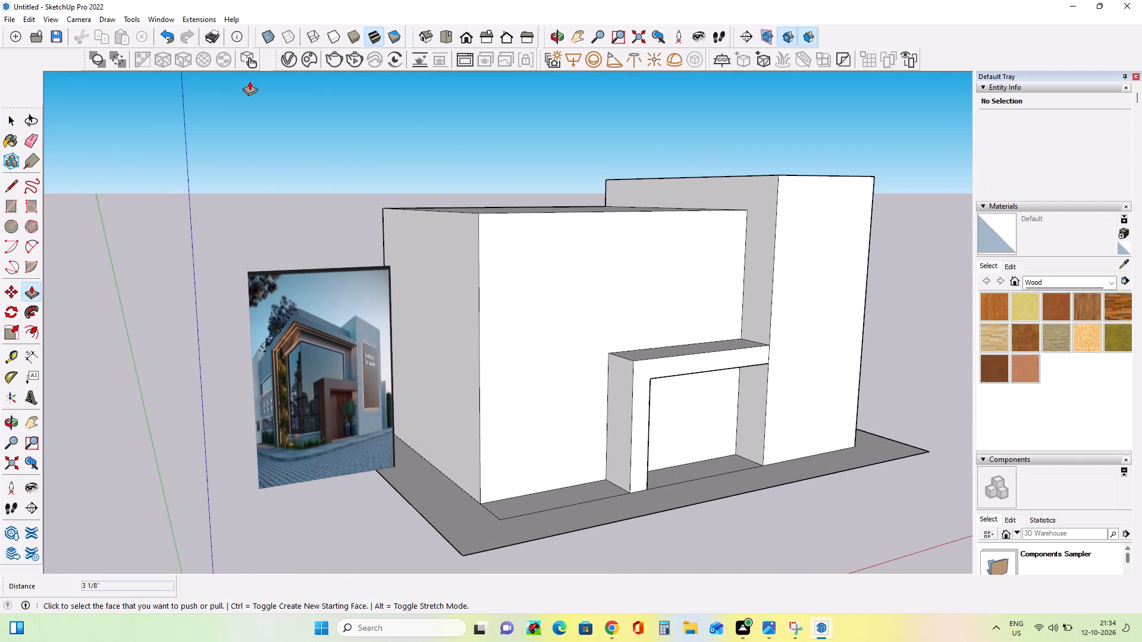
# Draw a band about 1 ft 3 in high across the wide block's front above the portal and extrude it out about 2 ft 8 in.
pyautogui.click(8, 202)
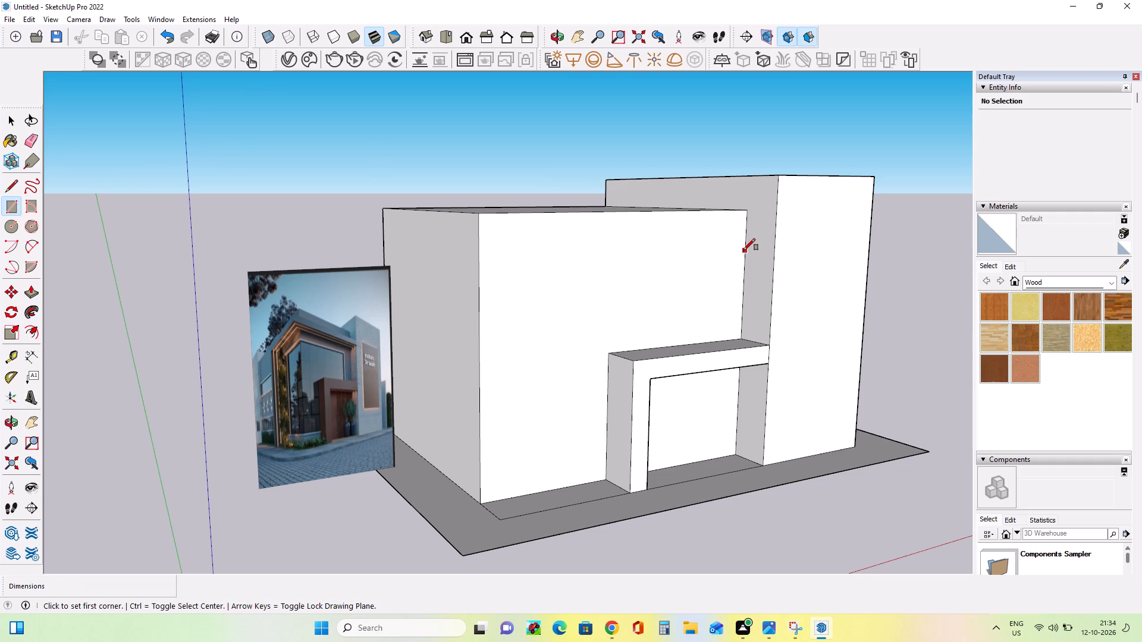
pyautogui.click(743, 250)
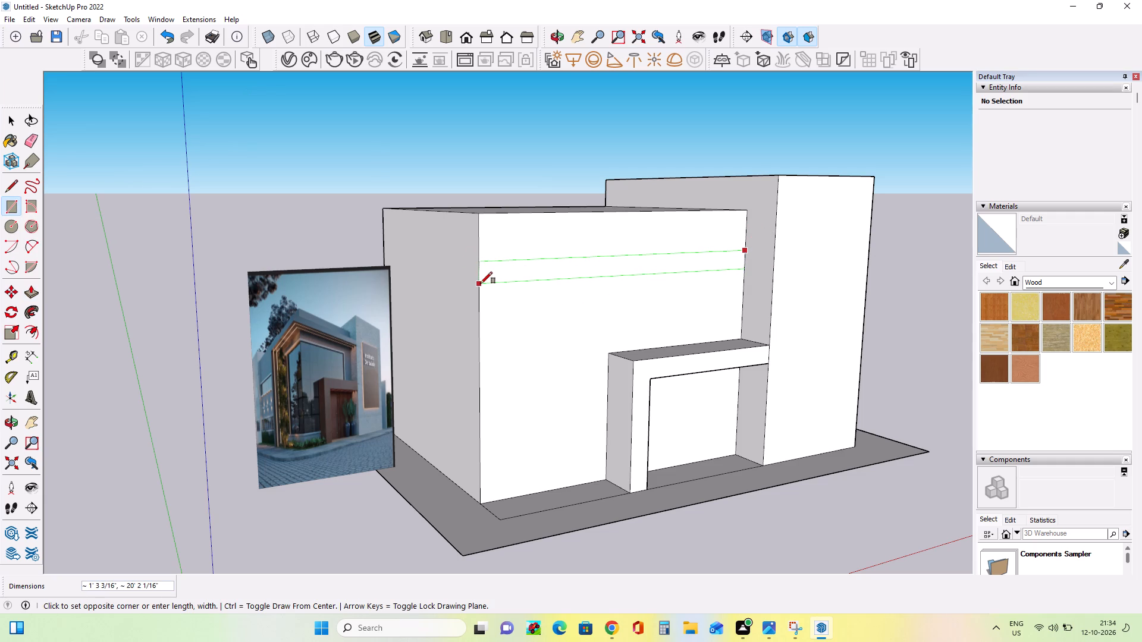
pyautogui.click(481, 284)
pyautogui.moveTo(617, 303); pyautogui.dragTo(648, 305, button='middle')
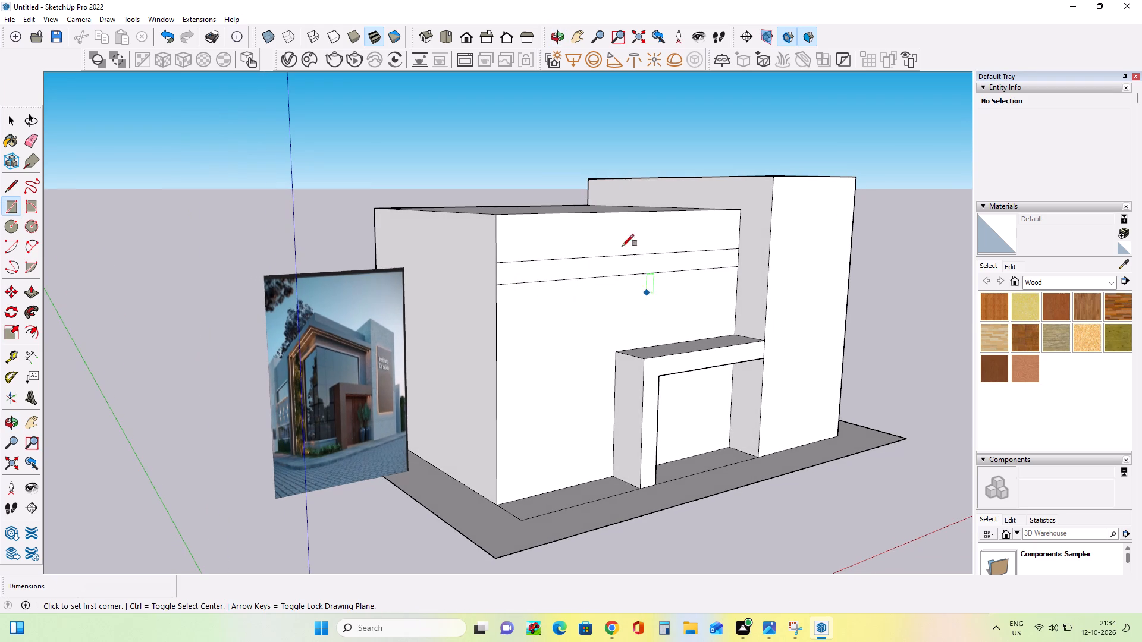
pyautogui.click(35, 292)
pyautogui.click(557, 266)
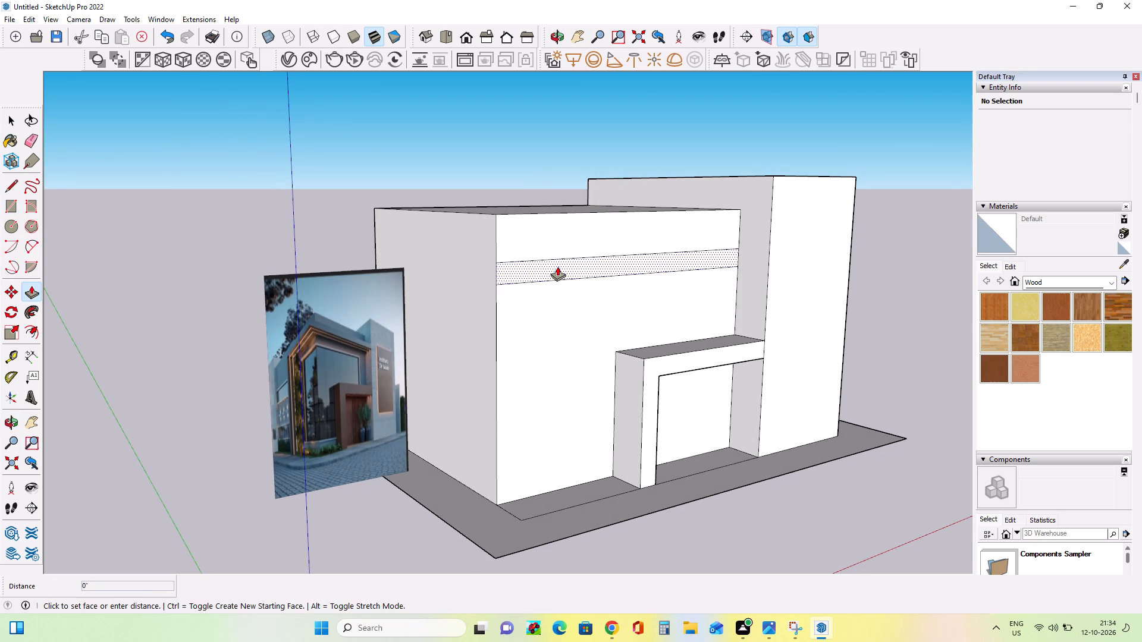
pyautogui.click(649, 370)
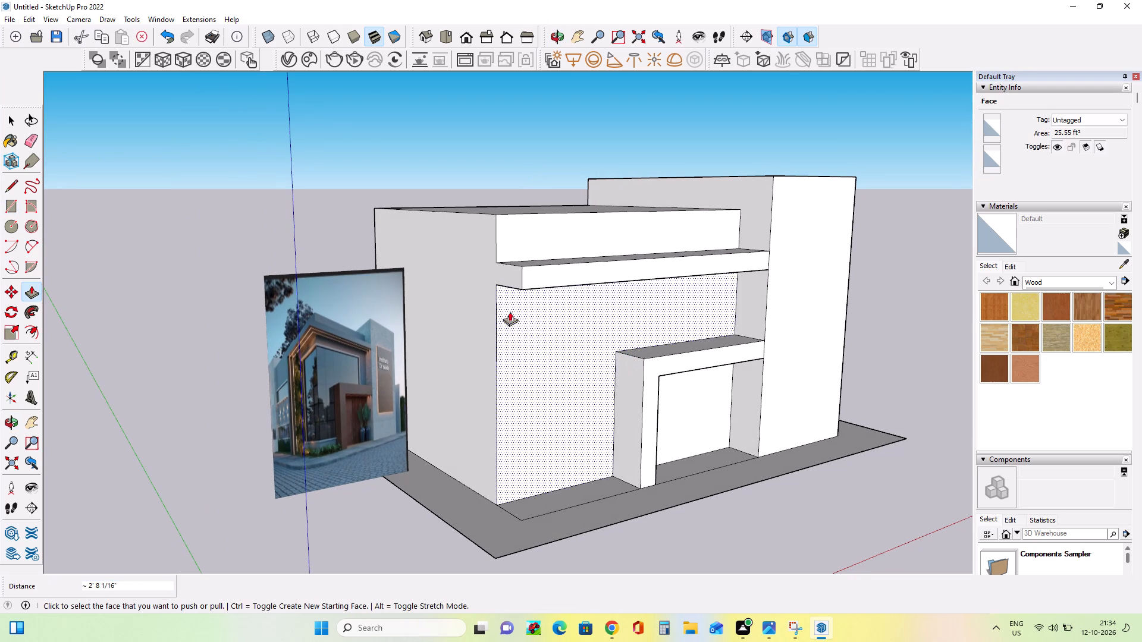
# Examine how the lit overhanging frame wraps the glass corner and runs down the side in the reference image, comparing it with the modelled band.
pyautogui.moveTo(496, 294); pyautogui.dragTo(510, 289, button='middle')
pyautogui.scroll(11, 312, 346)
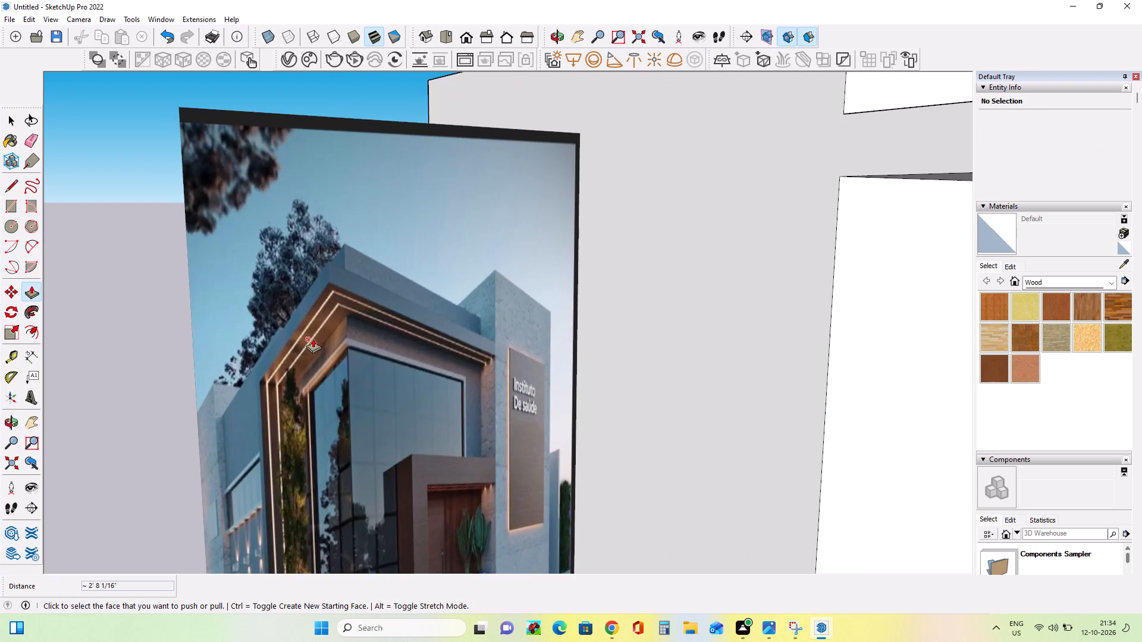
pyautogui.scroll(1, 313, 338)
pyautogui.middleClick(313, 338)
pyautogui.moveTo(323, 333); pyautogui.dragTo(349, 325, button='middle')
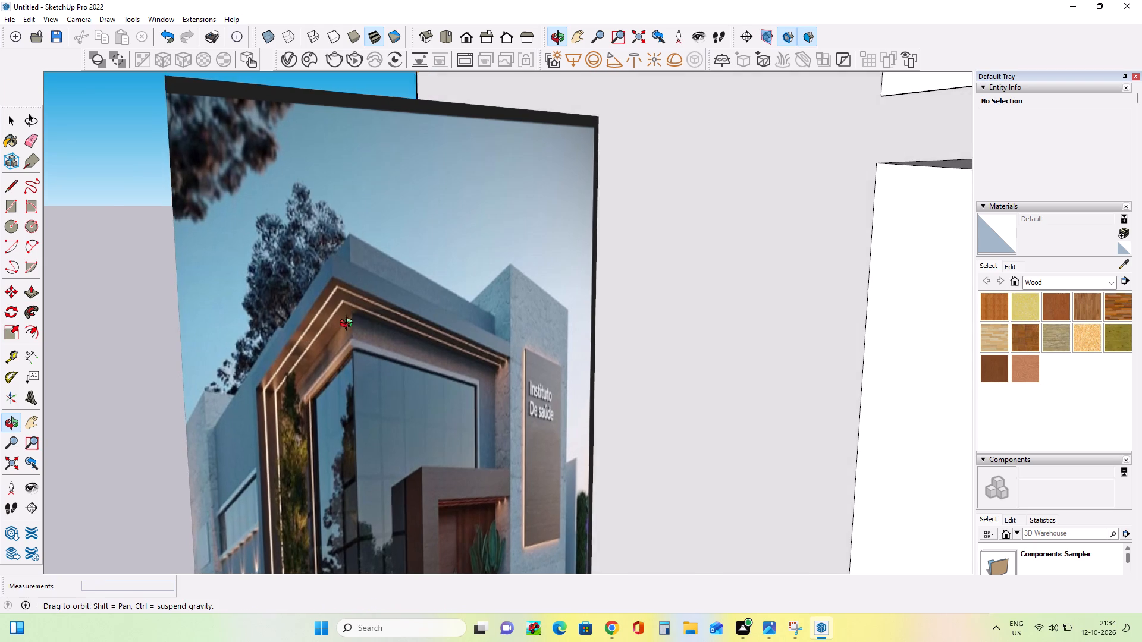
pyautogui.moveTo(349, 325); pyautogui.dragTo(291, 354, button='middle')
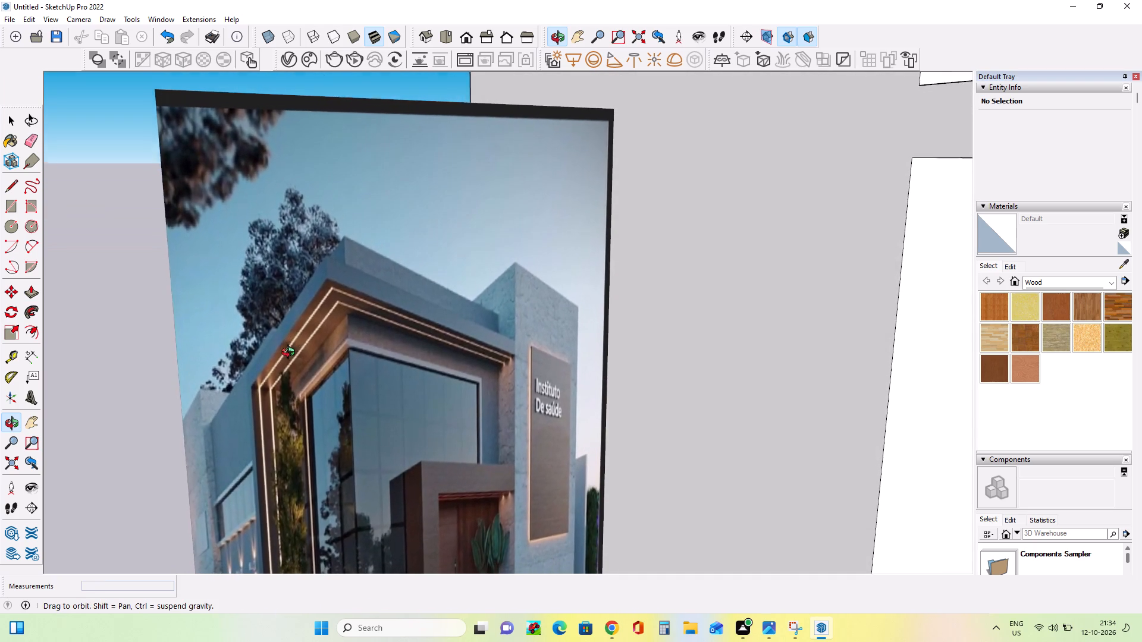
pyautogui.moveTo(291, 354); pyautogui.dragTo(275, 347, button='middle')
pyautogui.scroll(8, 253, 351)
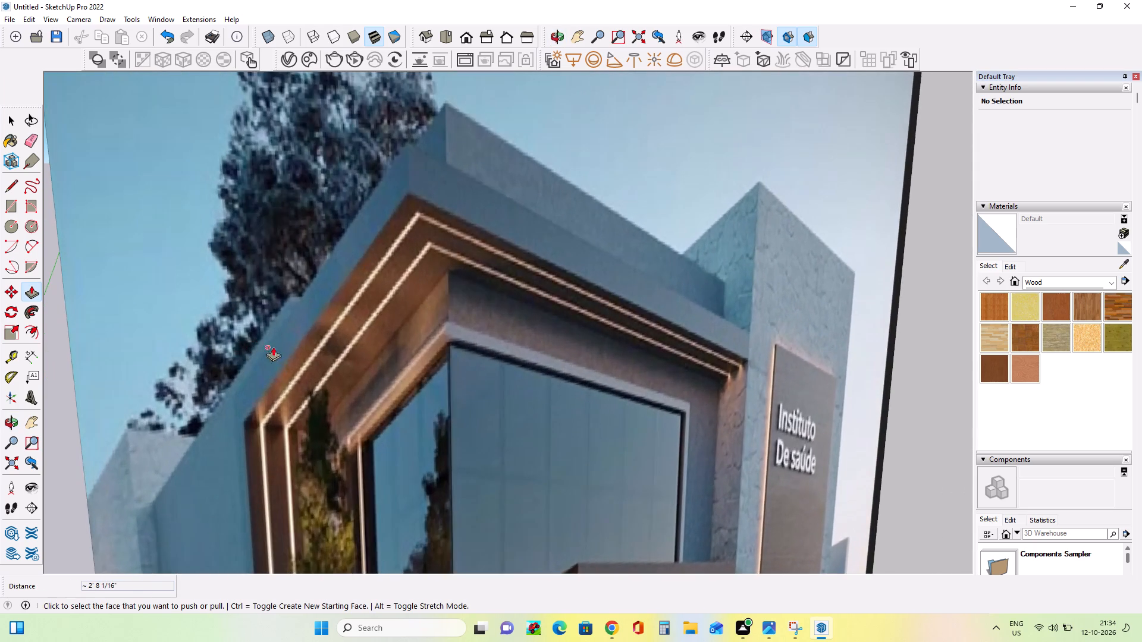
pyautogui.moveTo(284, 350); pyautogui.dragTo(310, 372, button='middle')
pyautogui.scroll(-7, 291, 360)
pyautogui.moveTo(291, 358); pyautogui.dragTo(290, 366, button='middle')
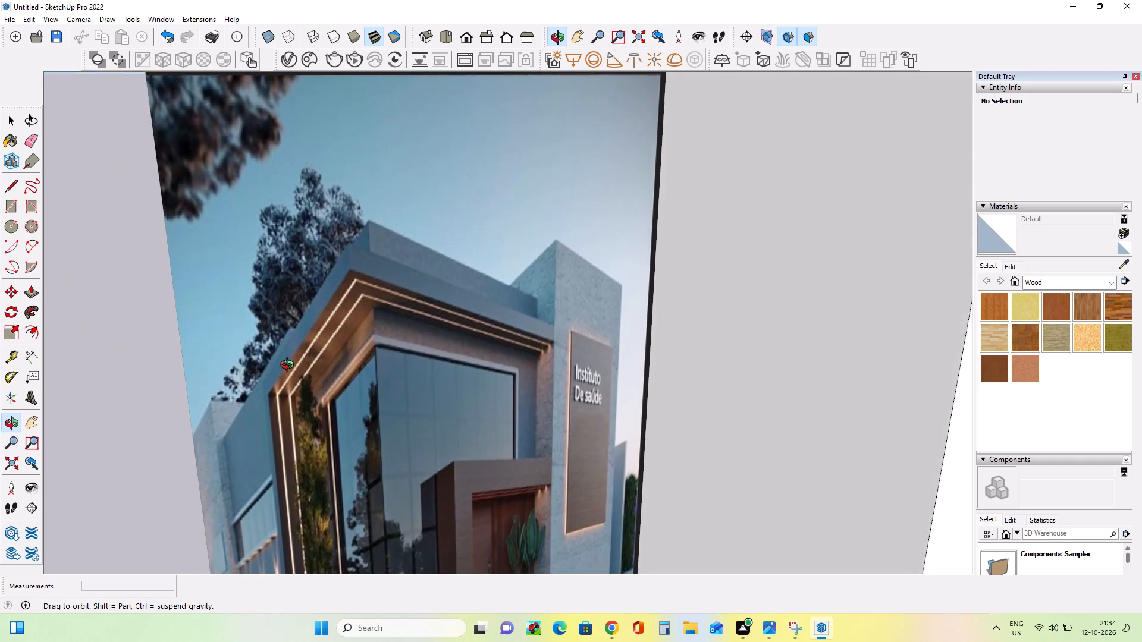
pyautogui.moveTo(290, 366); pyautogui.dragTo(282, 349, button='middle')
pyautogui.scroll(-11, 281, 349)
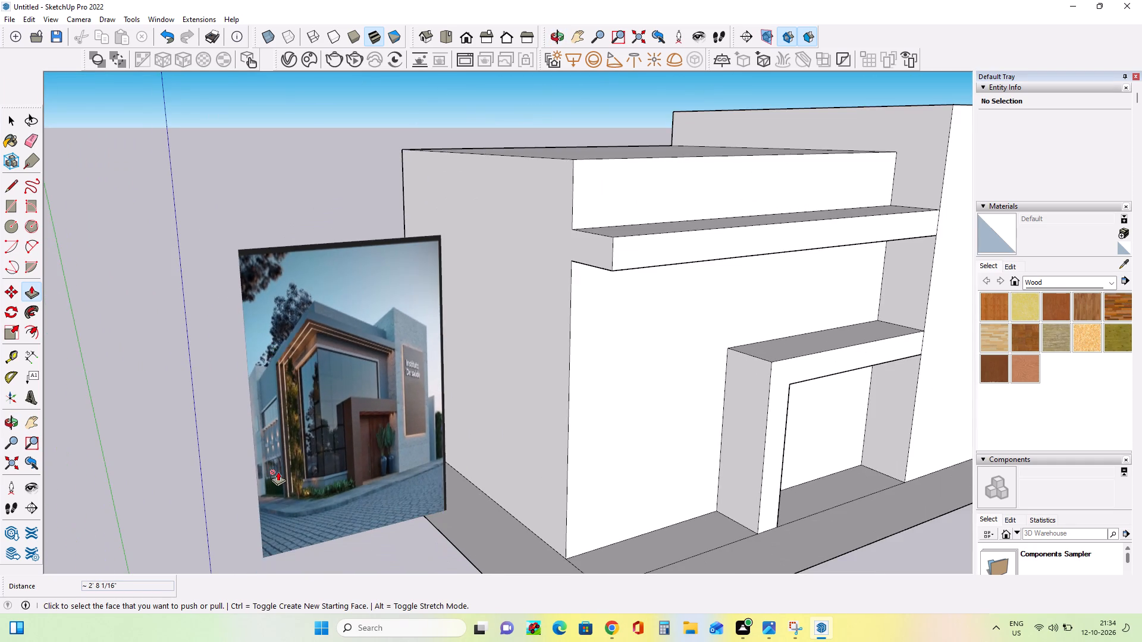
pyautogui.scroll(9, 278, 471)
pyautogui.scroll(-10, 277, 449)
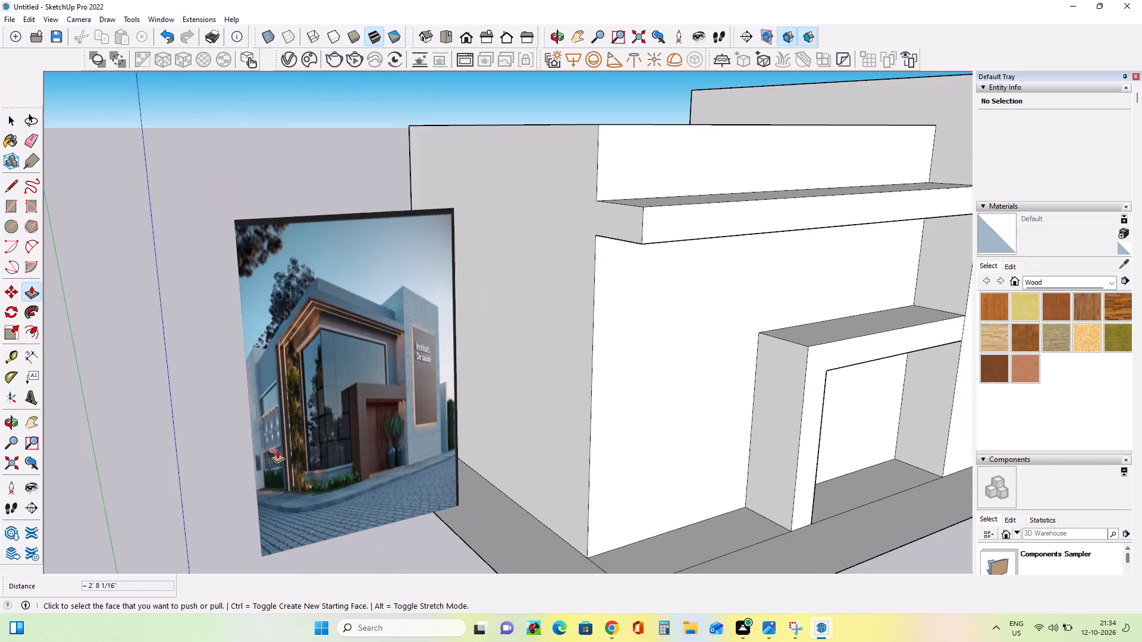
pyautogui.scroll(-5, 277, 449)
pyautogui.moveTo(485, 436); pyautogui.dragTo(500, 439, button='middle')
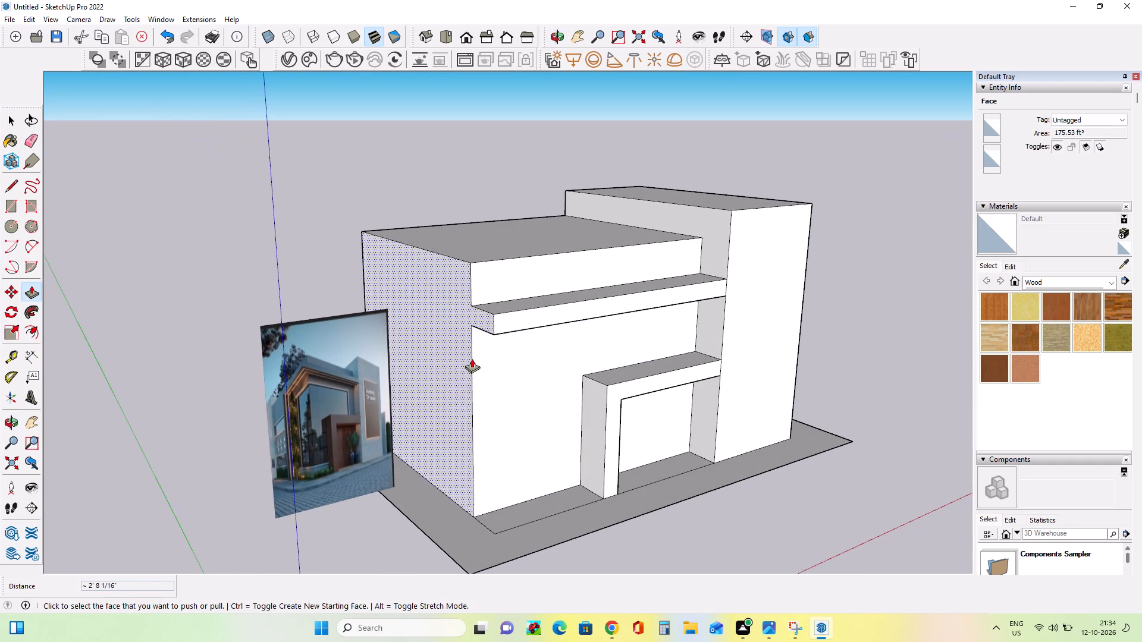
# Close the band's end face with an edge at the wide block's corner and extrude it about 2 ft 3 1/2 in beyond the side wall.
pyautogui.scroll(2, 474, 354)
pyautogui.moveTo(473, 344); pyautogui.dragTo(489, 345, button='middle')
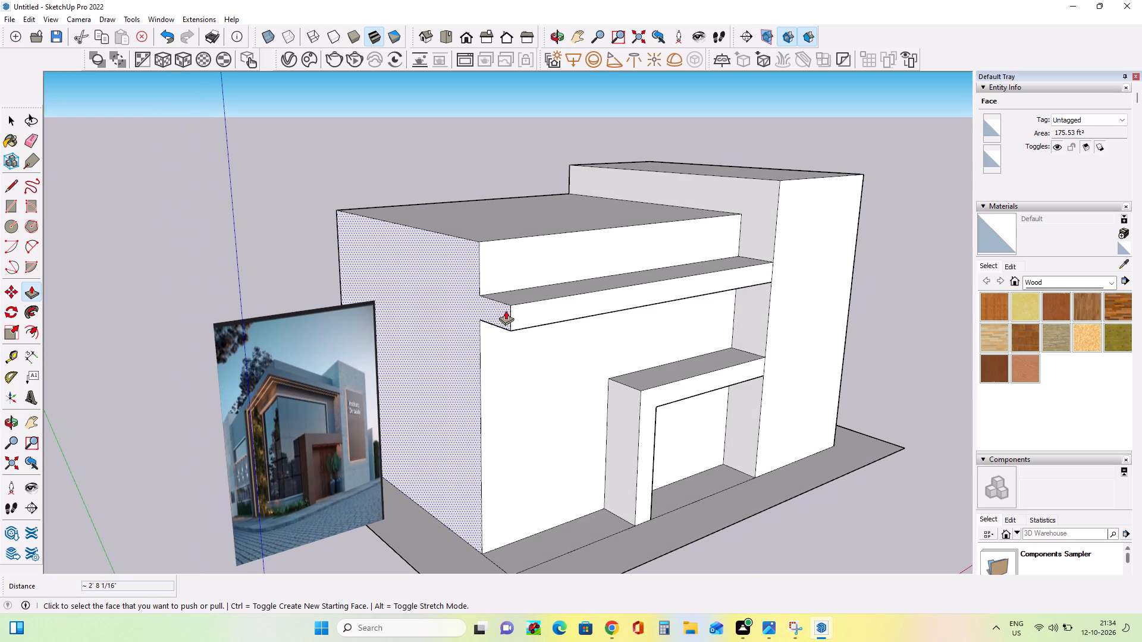
pyautogui.click(10, 190)
pyautogui.click(477, 322)
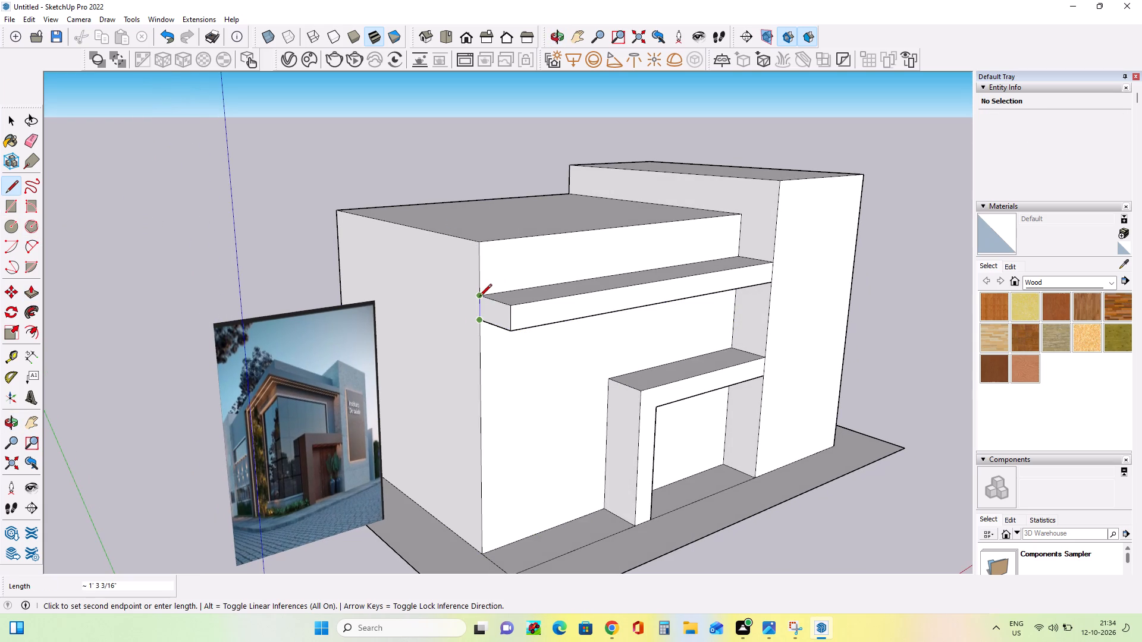
pyautogui.click(479, 297)
pyautogui.moveTo(480, 347); pyautogui.dragTo(497, 317, button='middle')
pyautogui.scroll(3, 273, 411)
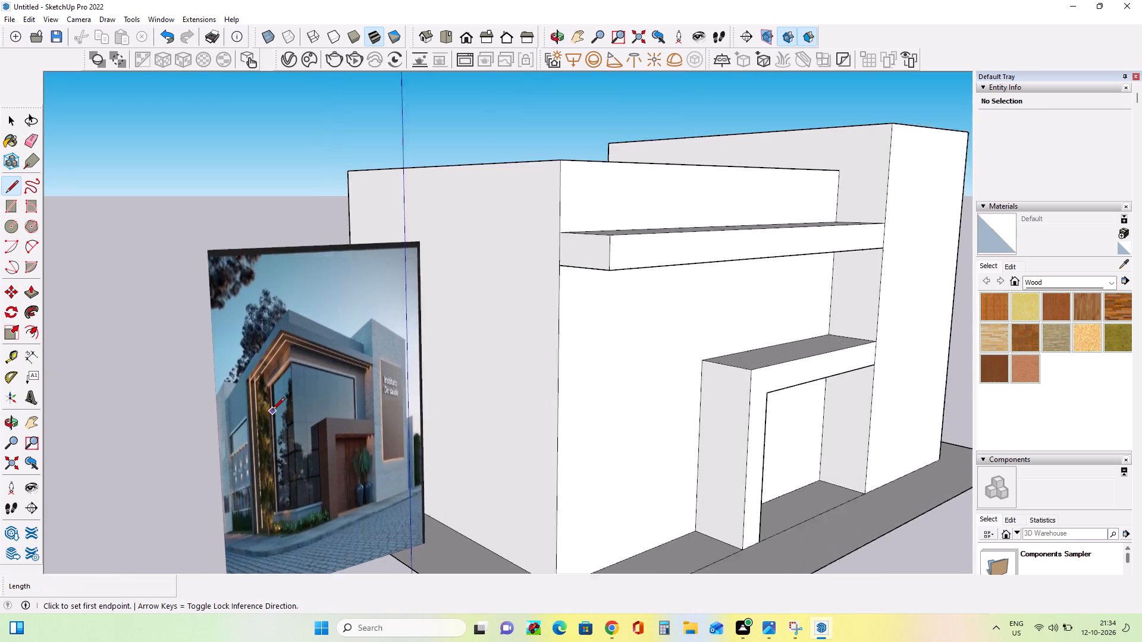
pyautogui.scroll(1, 272, 411)
pyautogui.moveTo(271, 408); pyautogui.dragTo(263, 398, button='middle')
pyautogui.moveTo(597, 249); pyautogui.dragTo(613, 249, button='middle')
pyautogui.scroll(-3, 596, 278)
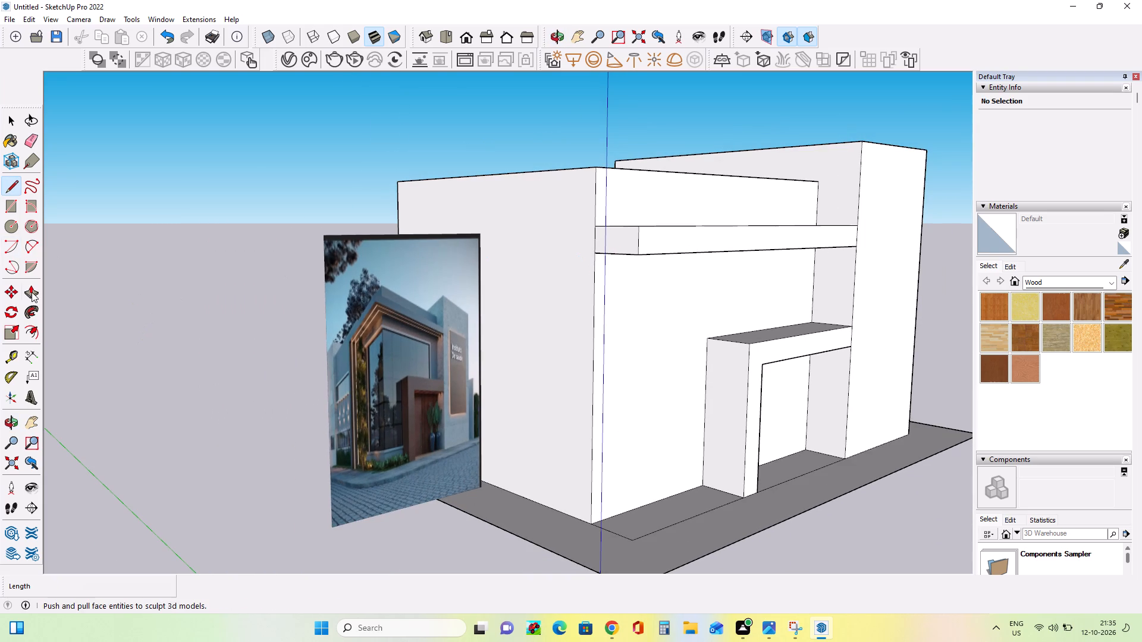
pyautogui.click(32, 293)
pyautogui.click(616, 240)
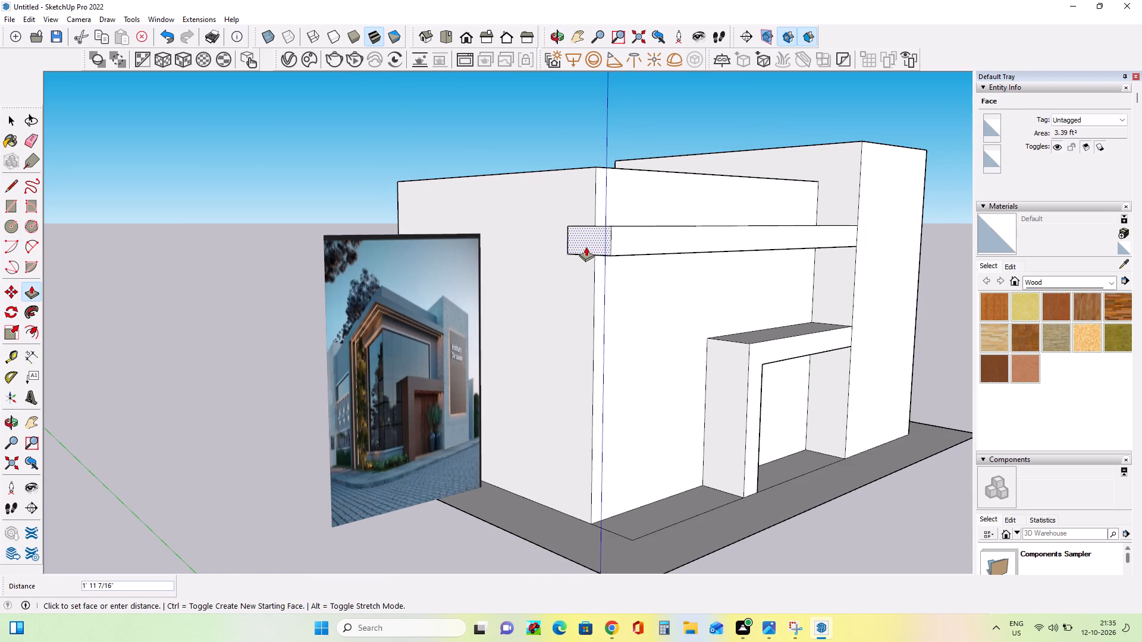
pyautogui.click(581, 247)
# Extend the band's overhanging end back along the wide block's side wall by about 7 ft 5 in.
pyautogui.moveTo(622, 254); pyautogui.dragTo(987, 315, button='middle')
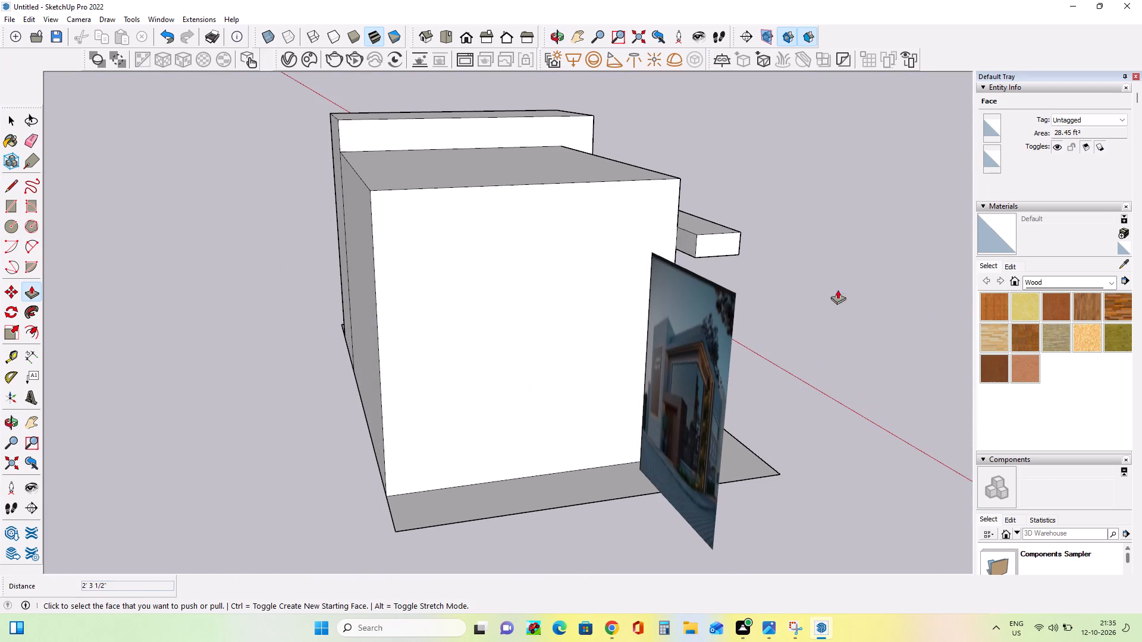
pyautogui.click(689, 246)
pyautogui.click(563, 251)
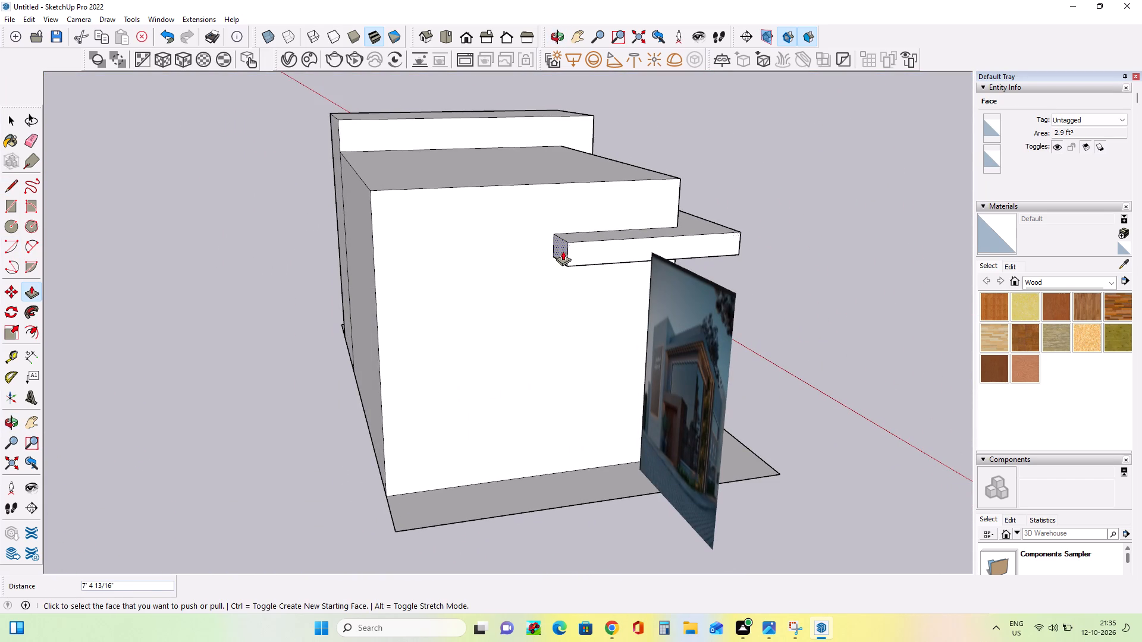
# Move the reference image farther away from the building so it stands clear of the wide block's side wall.
pyautogui.moveTo(623, 332); pyautogui.dragTo(251, 354, button='middle')
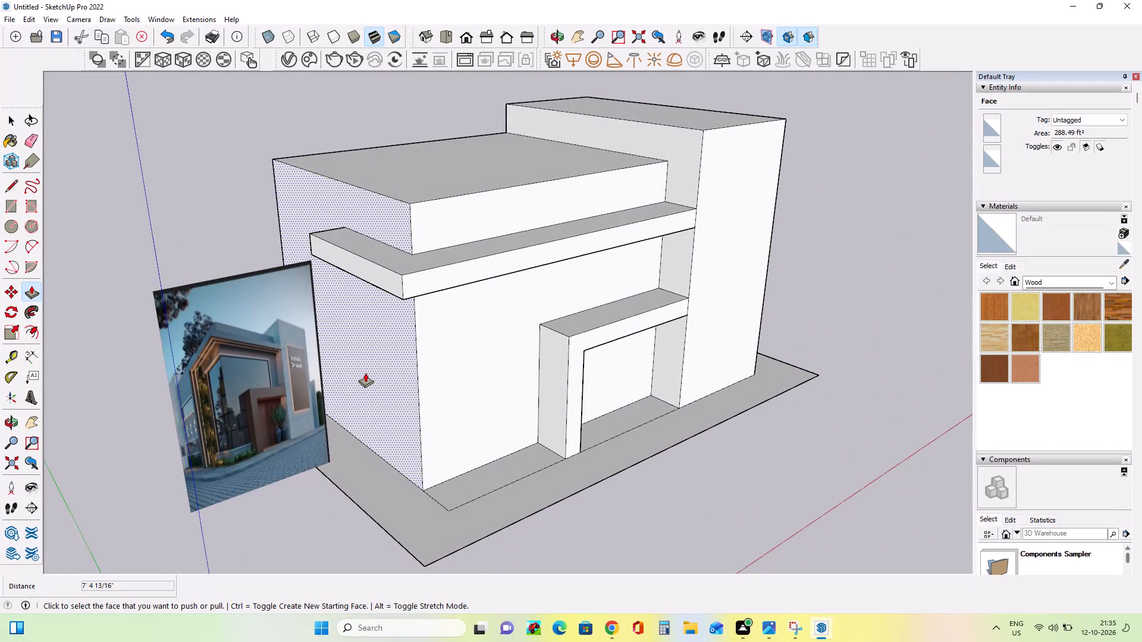
pyautogui.moveTo(293, 358); pyautogui.dragTo(428, 291, button='middle')
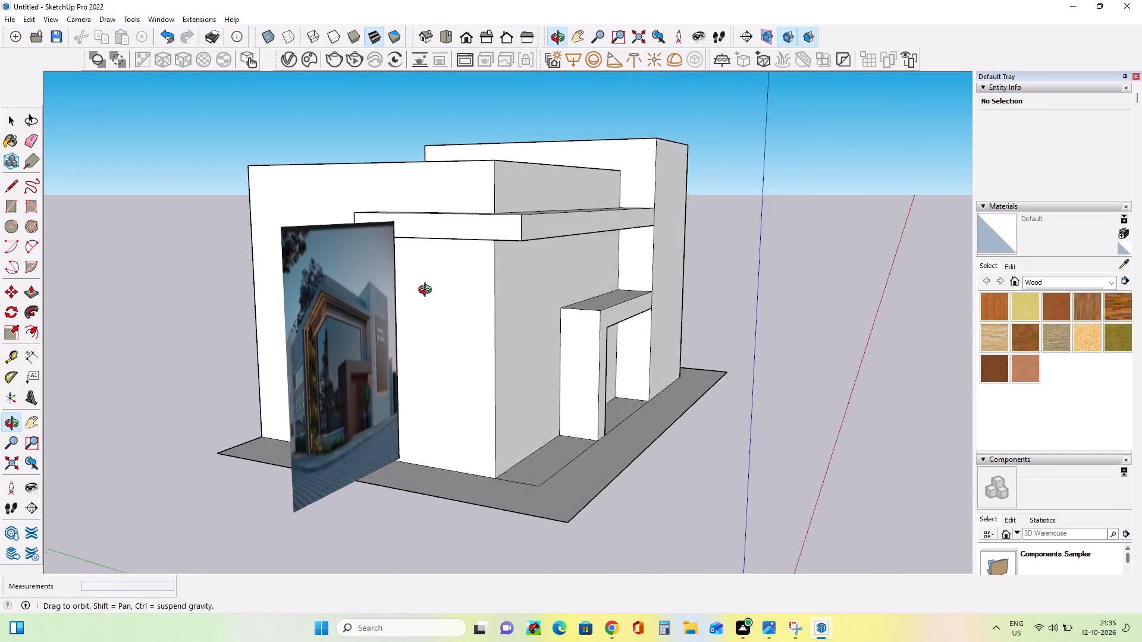
pyautogui.moveTo(428, 291); pyautogui.dragTo(413, 296, button='middle')
pyautogui.scroll(4, 292, 360)
pyautogui.moveTo(333, 374); pyautogui.dragTo(306, 373, button='middle')
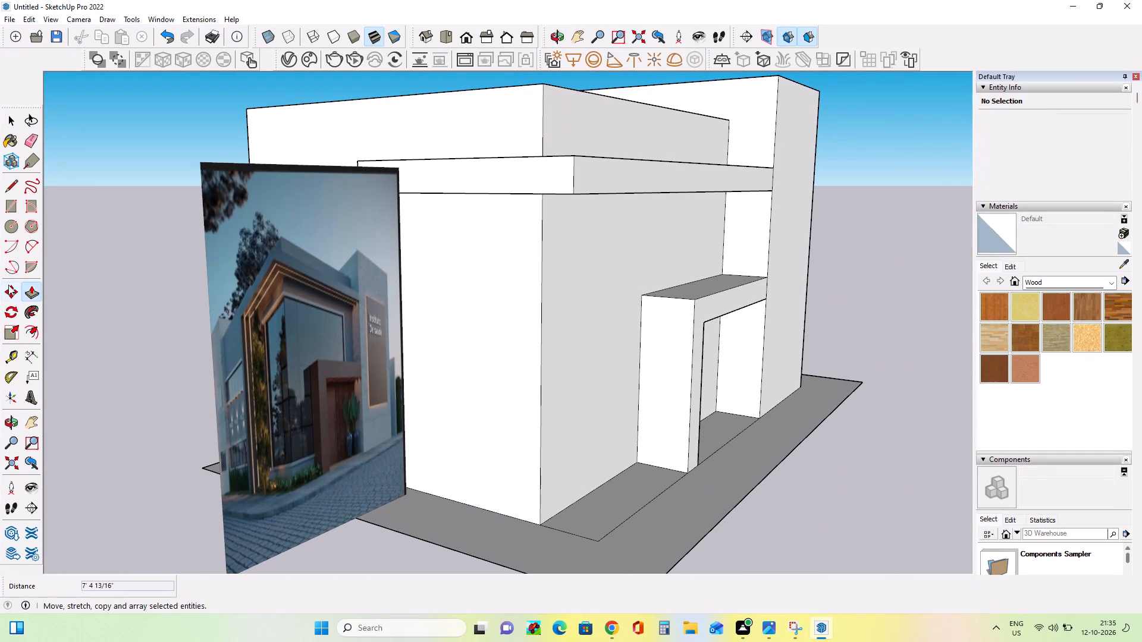
pyautogui.click(8, 285)
pyautogui.click(224, 549)
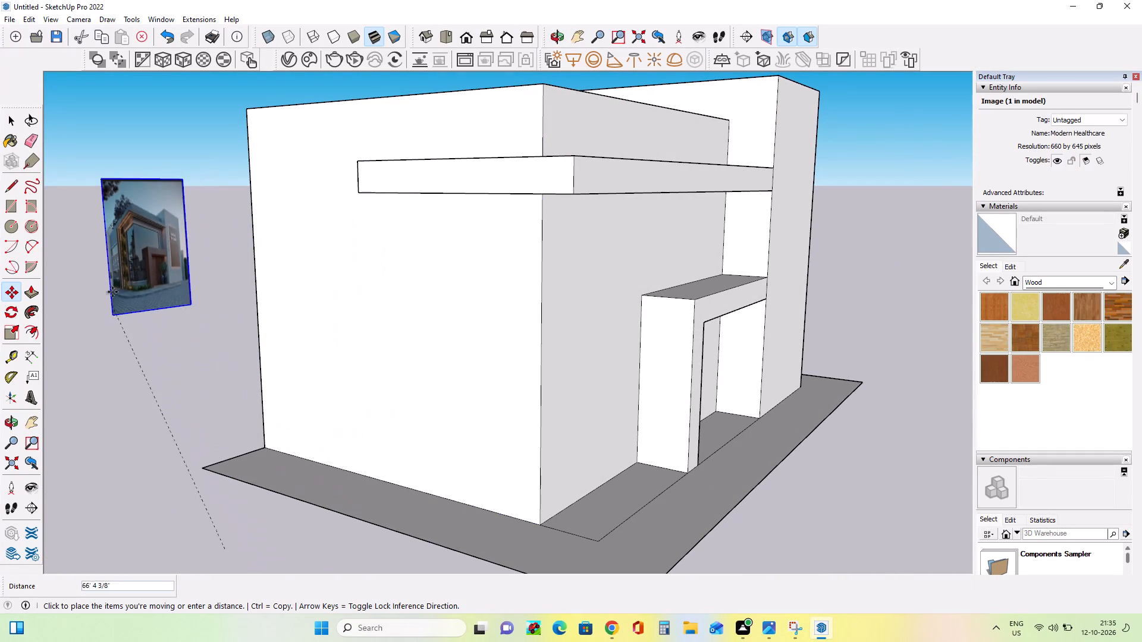
pyautogui.click(78, 362)
# Draw a 2 ft 3 1/2 in by 1 ft 1/2 in rectangle under the band's rear end and extrude it down about 13 ft 4 in as a leg.
pyautogui.moveTo(427, 385); pyautogui.dragTo(452, 413, button='middle')
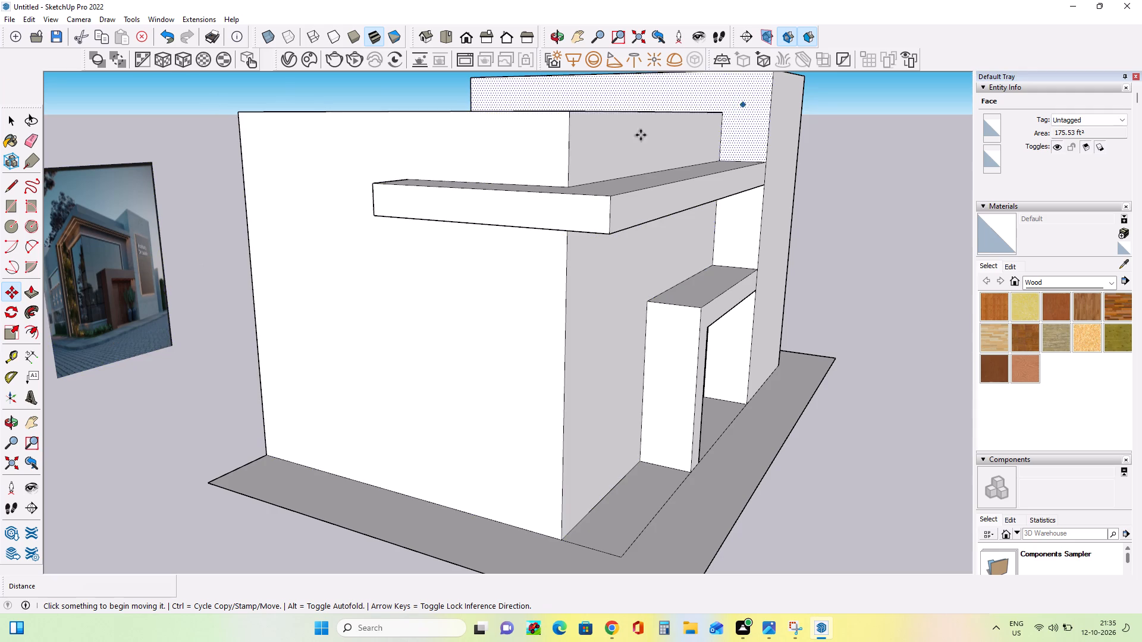
pyautogui.moveTo(478, 240); pyautogui.dragTo(488, 235, button='middle')
pyautogui.moveTo(512, 246); pyautogui.dragTo(524, 242, button='middle')
pyautogui.scroll(-4, 526, 242)
pyautogui.moveTo(391, 253); pyautogui.dragTo(459, 149, button='middle')
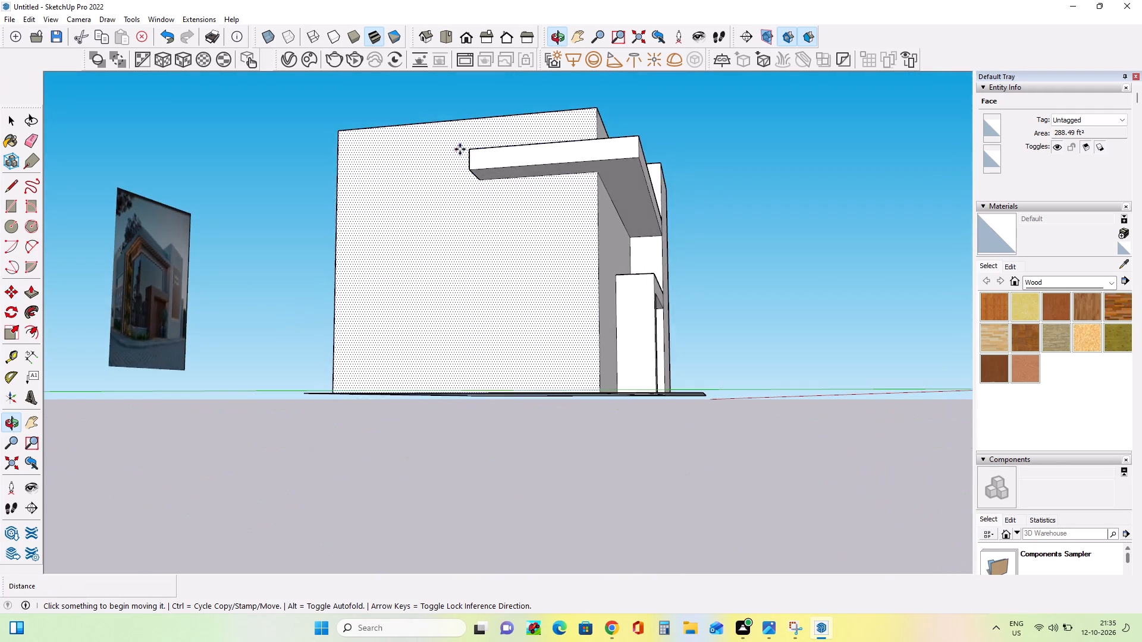
pyautogui.scroll(4, 484, 197)
pyautogui.click(12, 215)
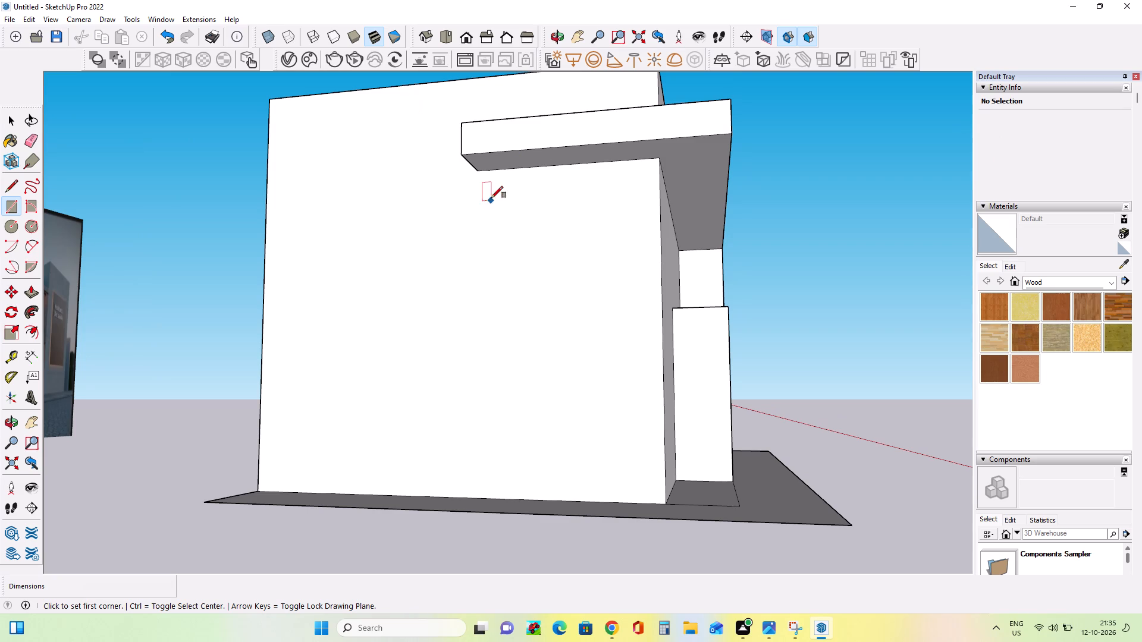
pyautogui.click(482, 173)
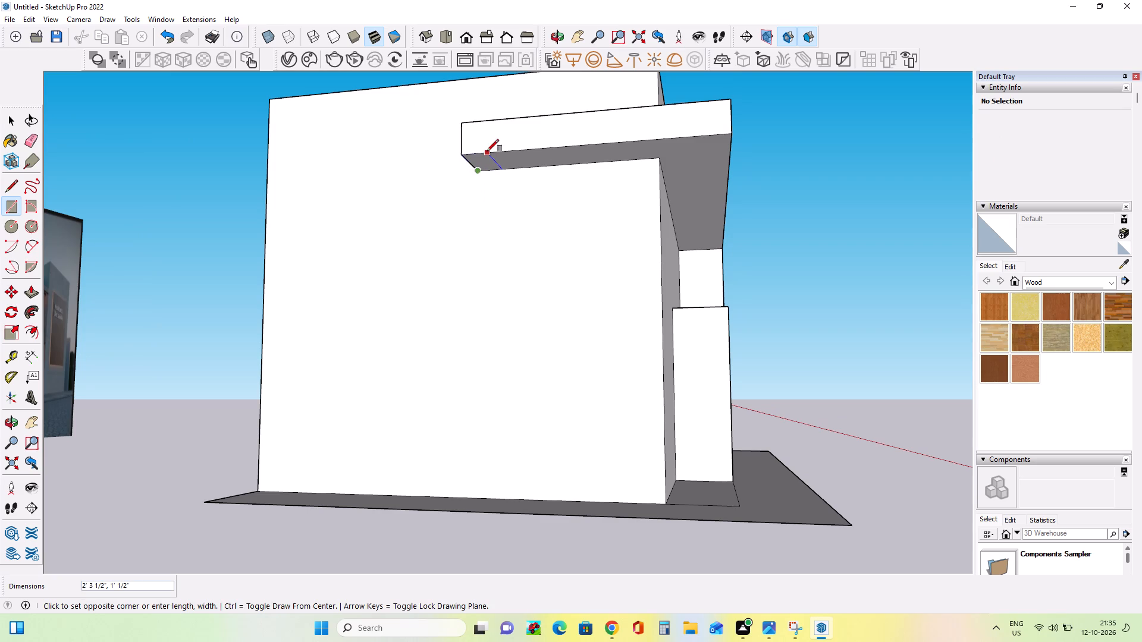
pyautogui.click(487, 151)
pyautogui.click(30, 288)
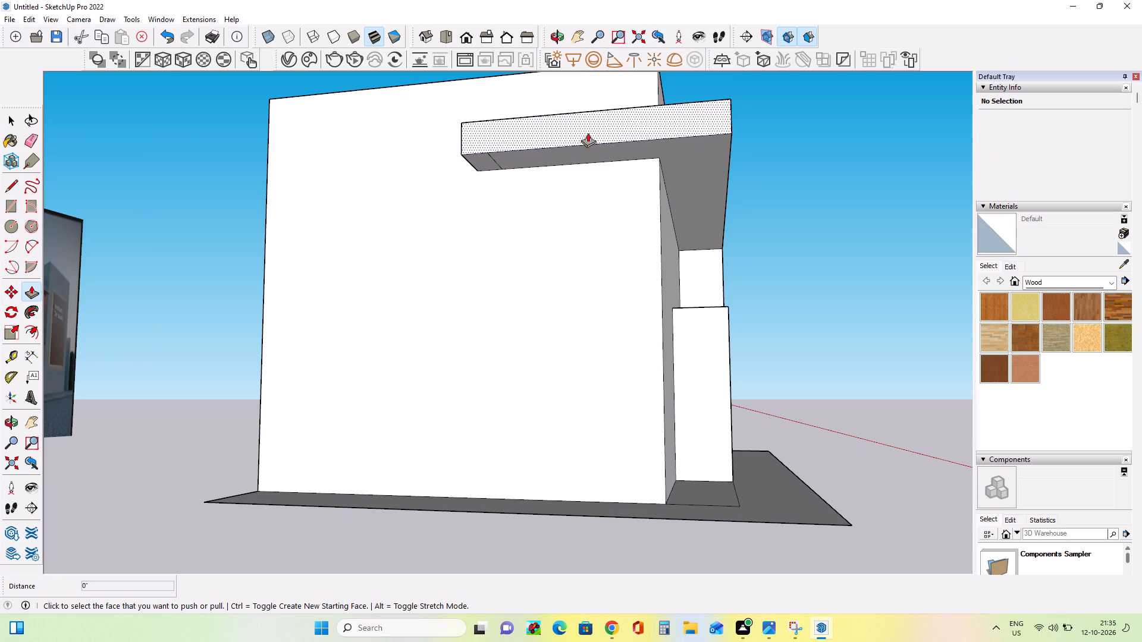
pyautogui.click(485, 160)
pyautogui.moveTo(531, 456); pyautogui.dragTo(460, 525, button='middle')
pyautogui.click(442, 544)
# Compare the modelled frame and its side leg with the reference image, examining the frame's underside, glass corner and recessed wall.
pyautogui.moveTo(609, 429); pyautogui.dragTo(478, 445, button='middle')
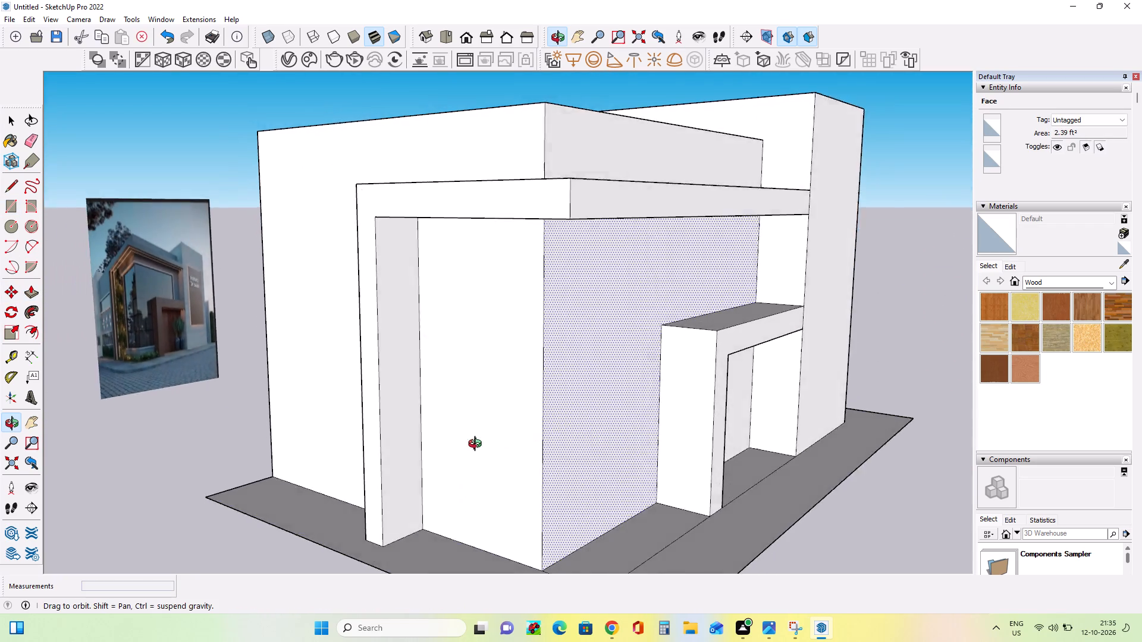
pyautogui.moveTo(478, 445); pyautogui.dragTo(520, 435, button='middle')
pyautogui.scroll(6, 158, 325)
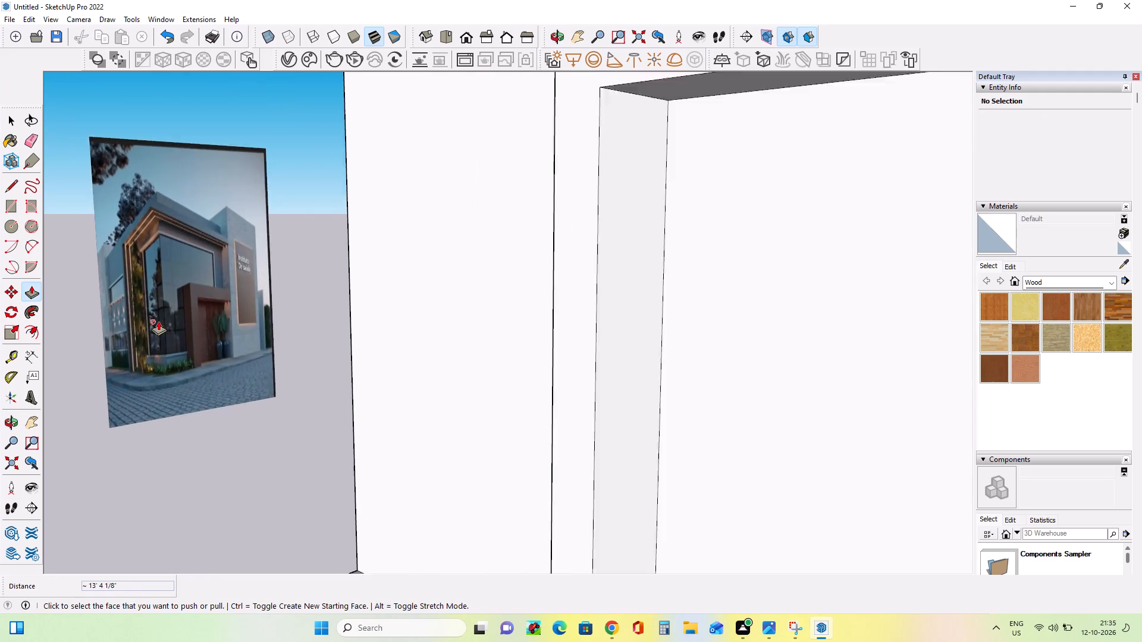
pyautogui.scroll(4, 158, 321)
pyautogui.moveTo(193, 156); pyautogui.dragTo(200, 132, button='middle')
pyautogui.scroll(5, 142, 124)
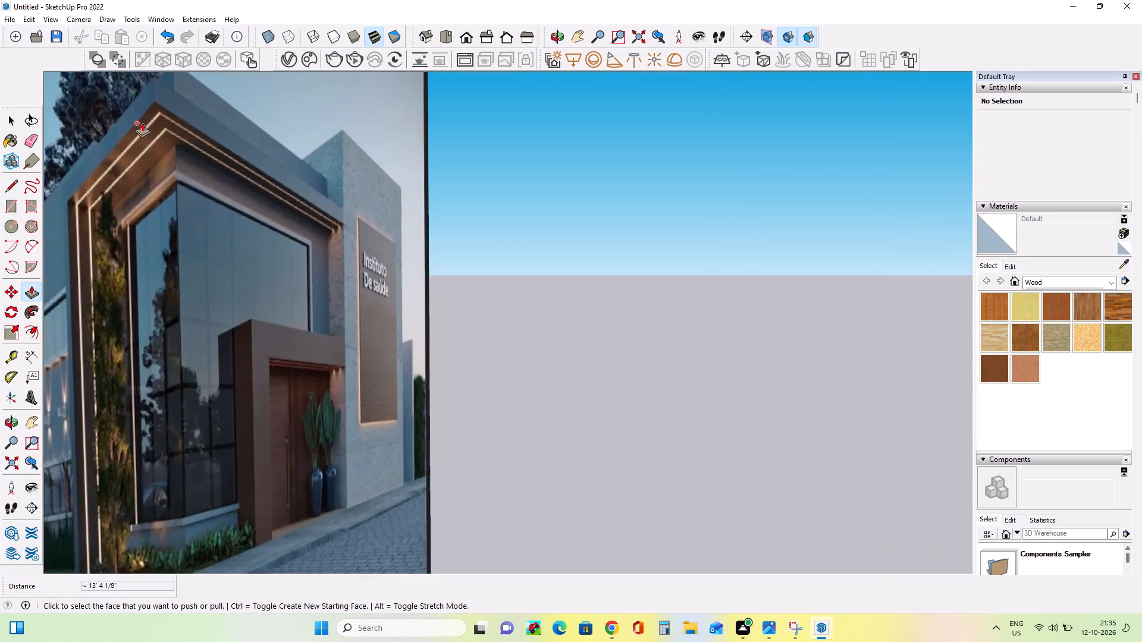
pyautogui.scroll(7, 142, 122)
pyautogui.scroll(-4, 154, 136)
pyautogui.scroll(3, 212, 187)
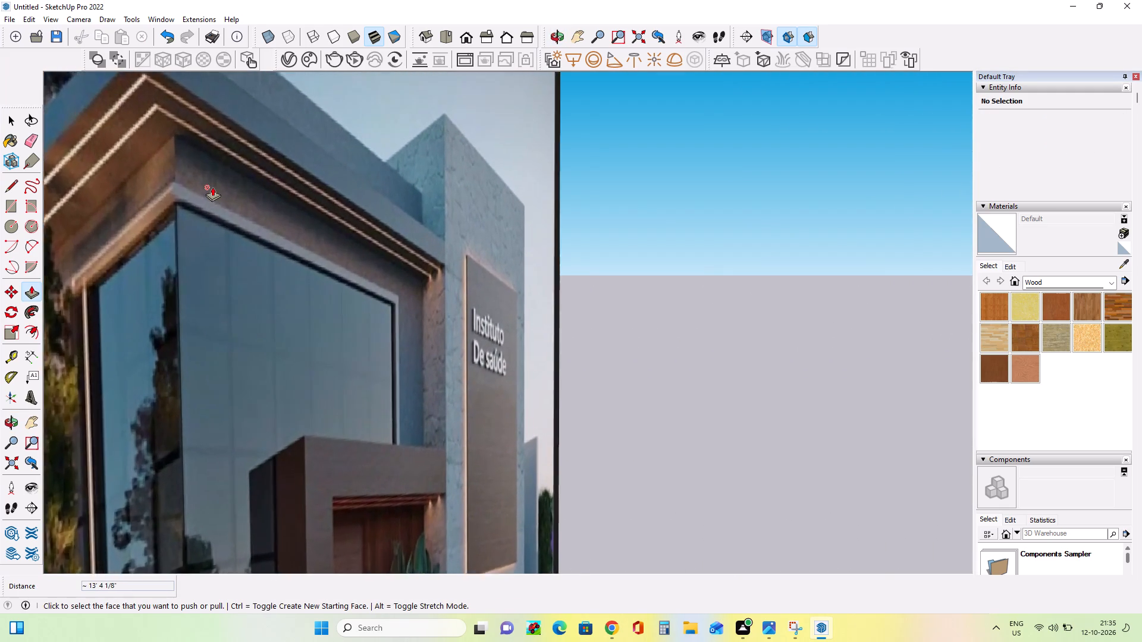
pyautogui.scroll(1, 212, 187)
pyautogui.scroll(-7, 212, 187)
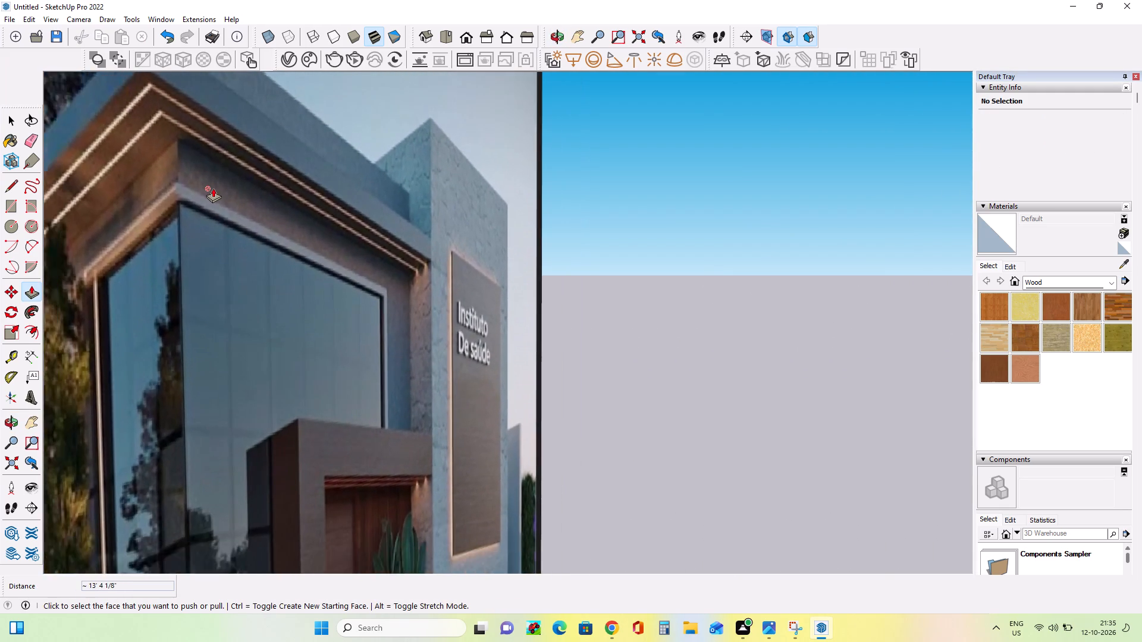
pyautogui.scroll(-20, 213, 188)
pyautogui.scroll(-6, 213, 188)
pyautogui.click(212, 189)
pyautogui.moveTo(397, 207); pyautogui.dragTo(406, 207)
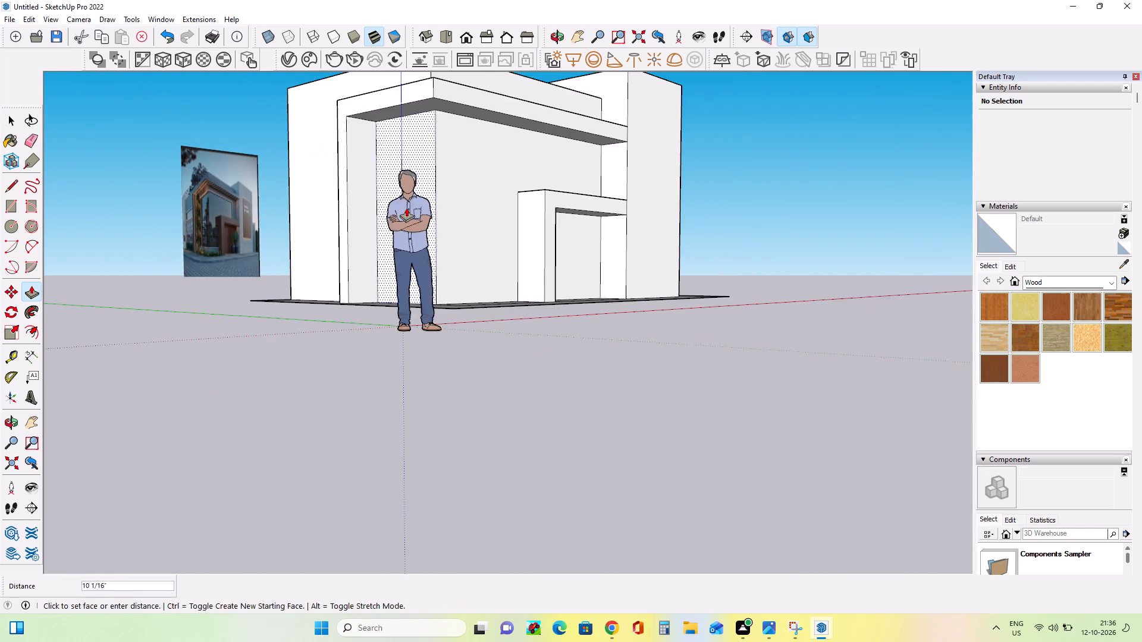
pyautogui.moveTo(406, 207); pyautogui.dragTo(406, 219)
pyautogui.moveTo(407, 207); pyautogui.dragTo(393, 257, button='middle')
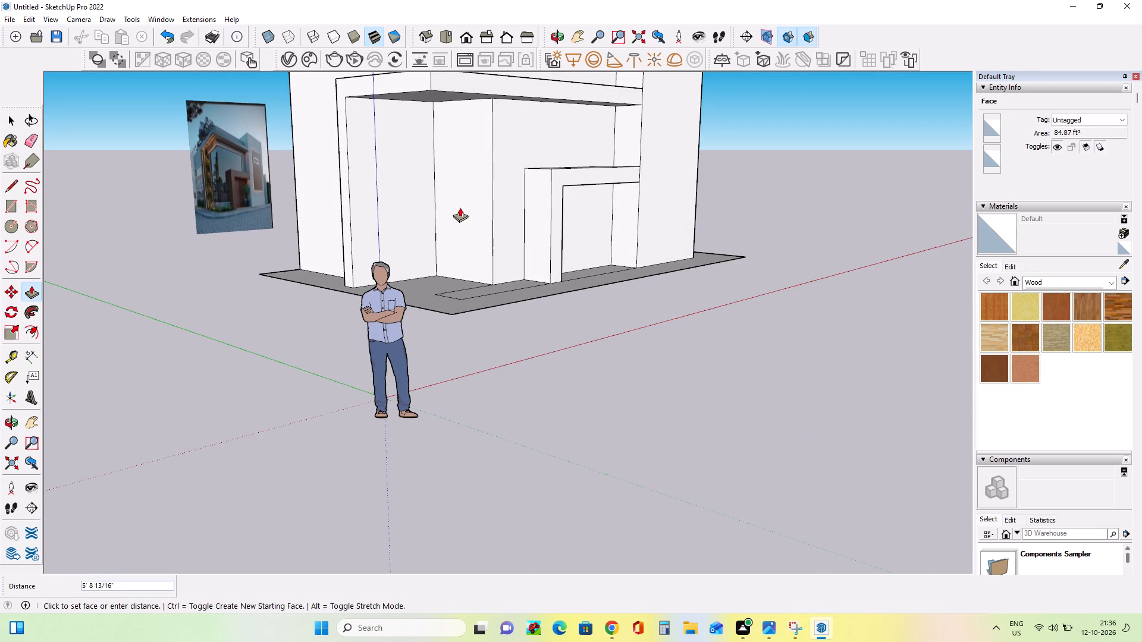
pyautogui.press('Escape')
# Examine the overhanging frame, side leg and entrance portal from below and compare them with the reference image.
pyautogui.moveTo(511, 233); pyautogui.dragTo(456, 276, button='middle')
pyautogui.scroll(-8, 525, 272)
pyautogui.scroll(2, 524, 180)
pyautogui.scroll(4, 476, 212)
pyautogui.moveTo(480, 217); pyautogui.dragTo(499, 19, button='middle')
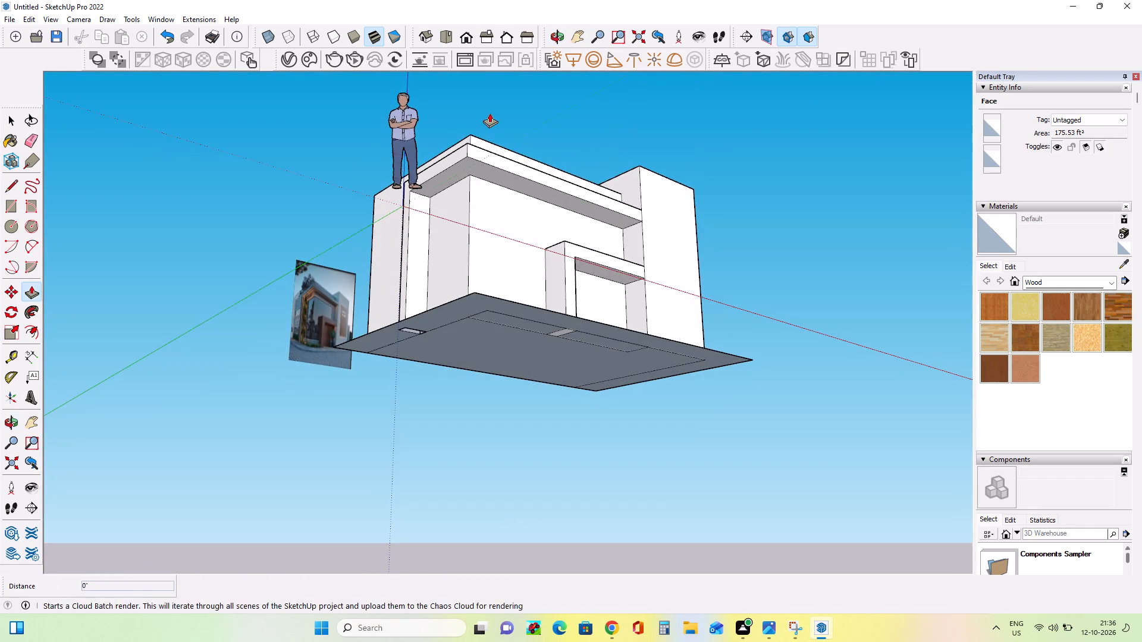
pyautogui.moveTo(494, 152); pyautogui.dragTo(498, 99, button='middle')
pyautogui.scroll(8, 294, 299)
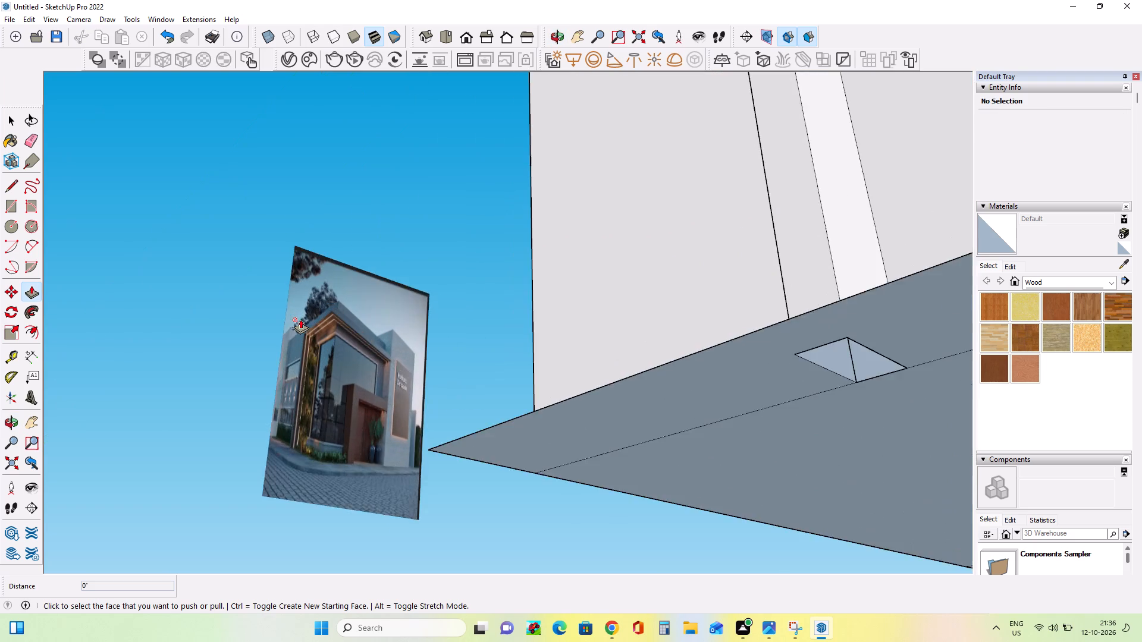
pyautogui.scroll(9, 300, 319)
pyautogui.scroll(-5, 303, 306)
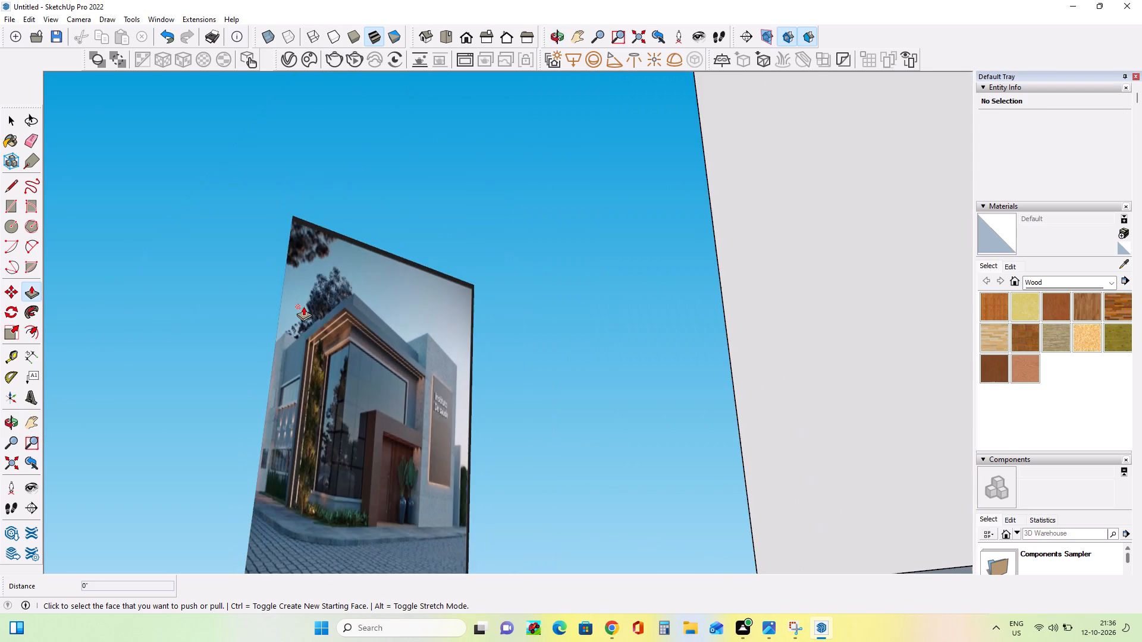
pyautogui.scroll(-13, 303, 306)
pyautogui.moveTo(372, 338); pyautogui.dragTo(532, 263)
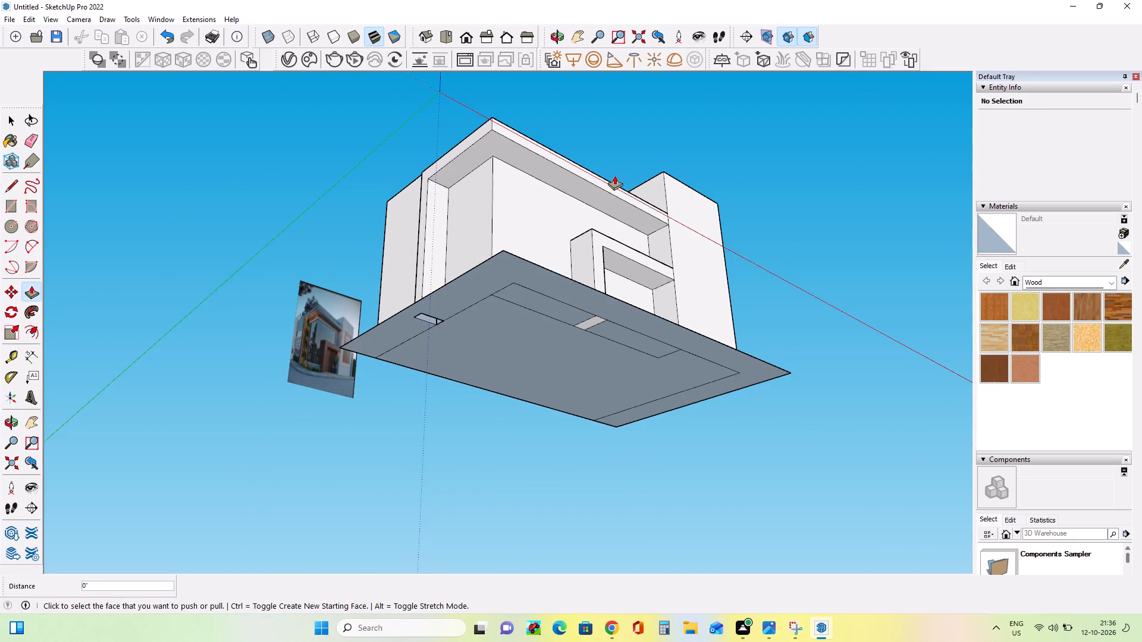
pyautogui.scroll(7, 614, 175)
pyautogui.moveTo(600, 224); pyautogui.dragTo(595, 232, button='middle')
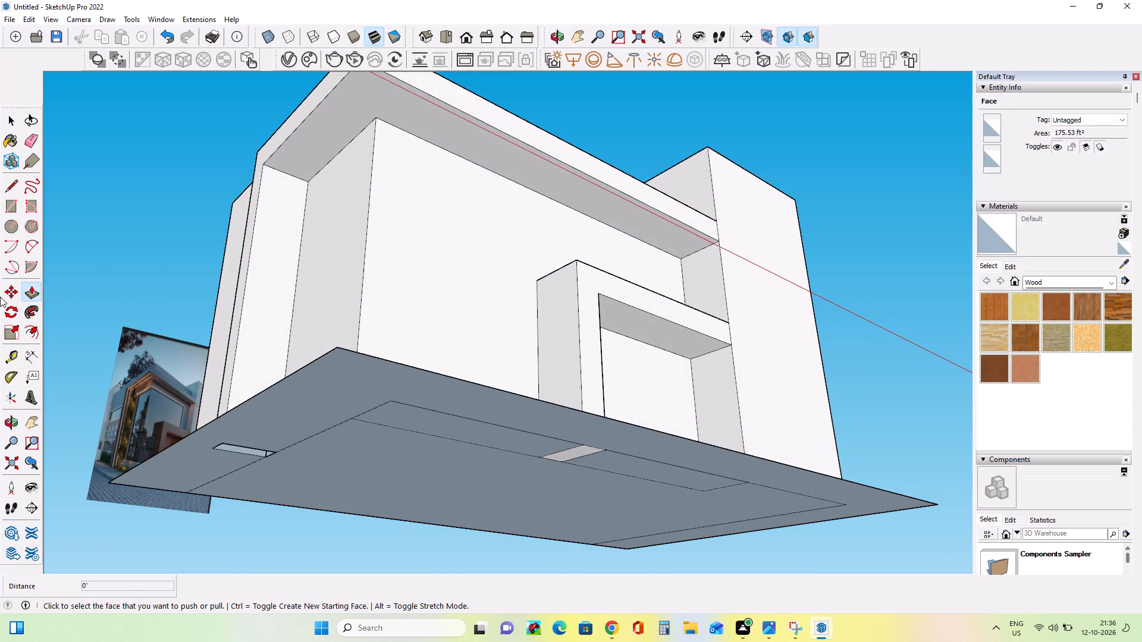
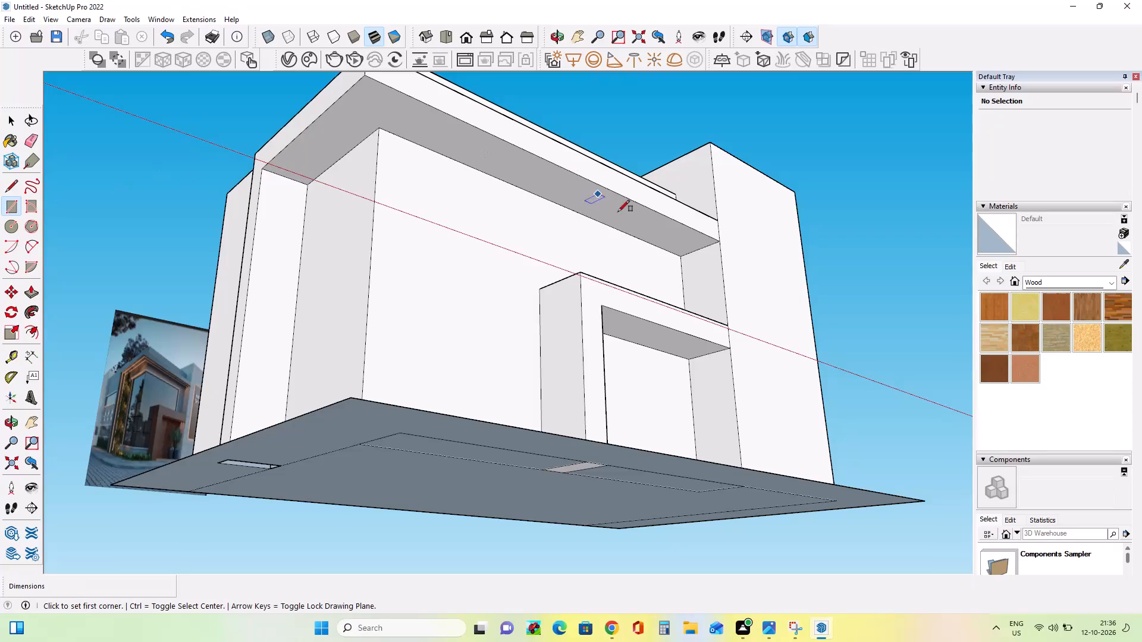
# Draw a narrow strip about 1 3/8 in by 21 ft 6 7/16 in along the overhanging frame's front underside, from the tower towards the corner.
pyautogui.scroll(7, 686, 220)
pyautogui.moveTo(705, 294); pyautogui.dragTo(708, 240, button='middle')
pyautogui.click(723, 256)
pyautogui.scroll(-5, 650, 219)
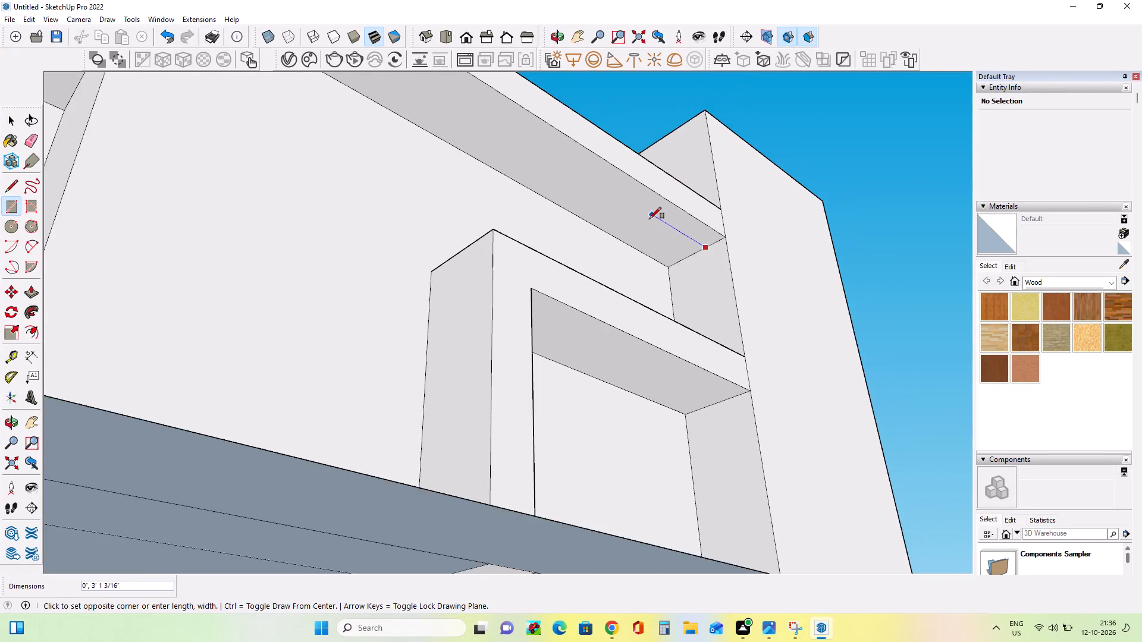
pyautogui.scroll(-2, 650, 219)
pyautogui.scroll(-8, 444, 114)
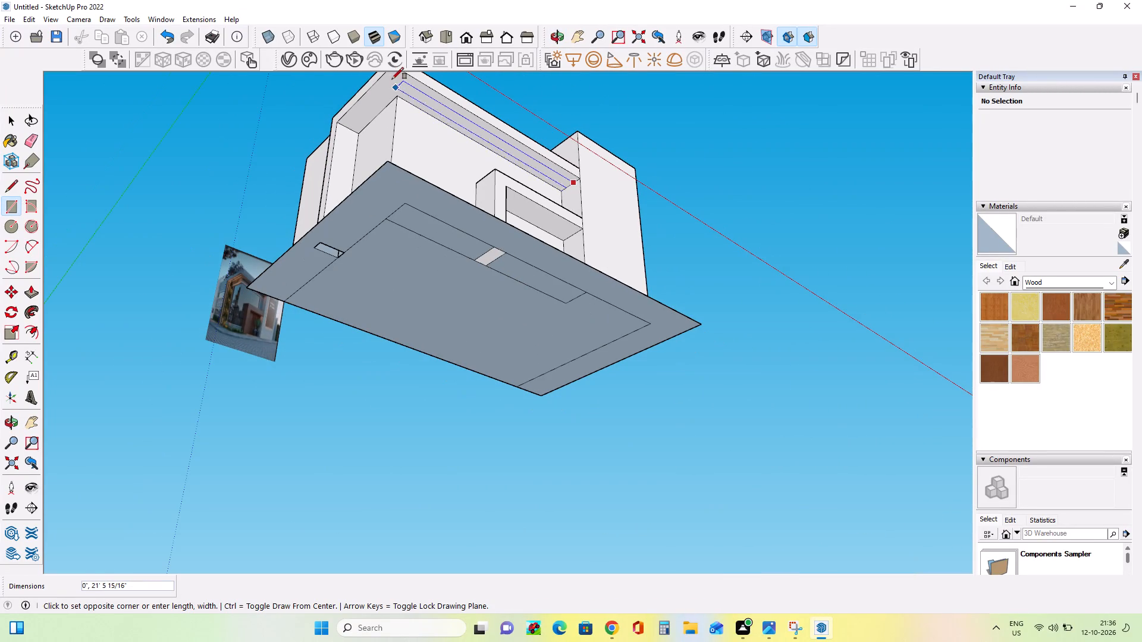
pyautogui.scroll(4, 392, 79)
pyautogui.moveTo(406, 121); pyautogui.dragTo(440, 252, button='middle')
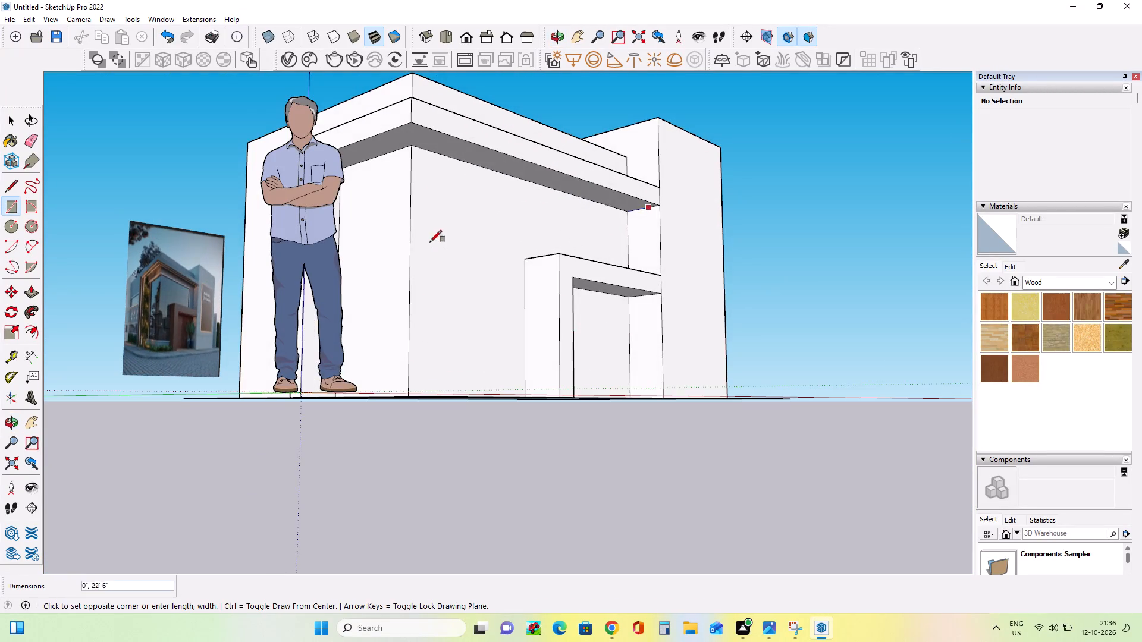
pyautogui.moveTo(415, 158); pyautogui.dragTo(414, 119, button='middle')
pyautogui.scroll(8, 422, 114)
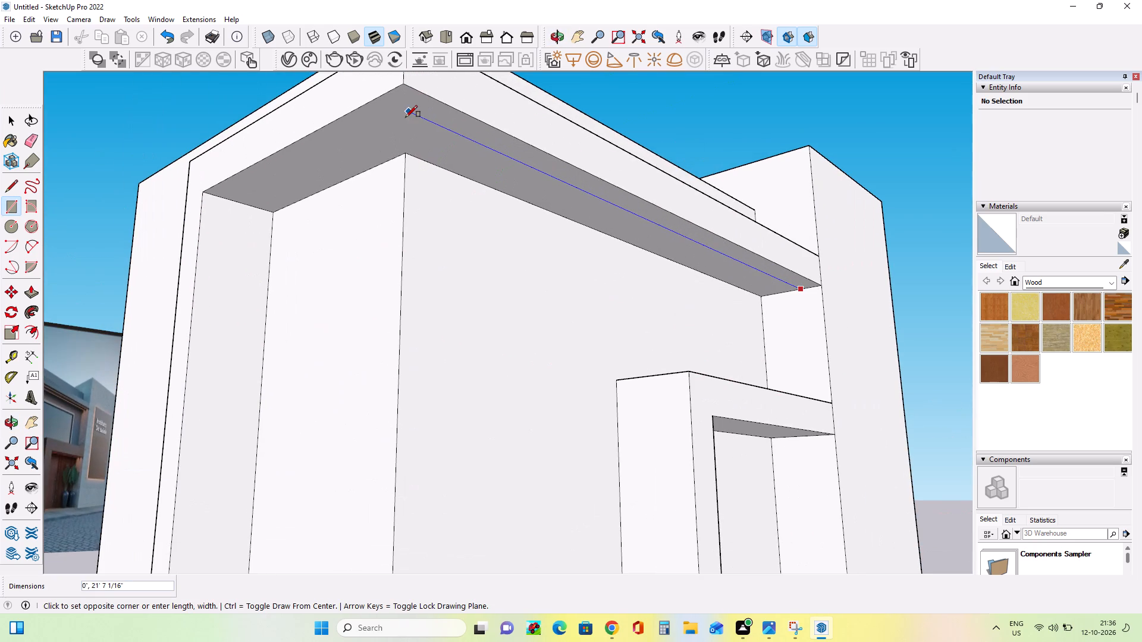
pyautogui.scroll(3, 403, 121)
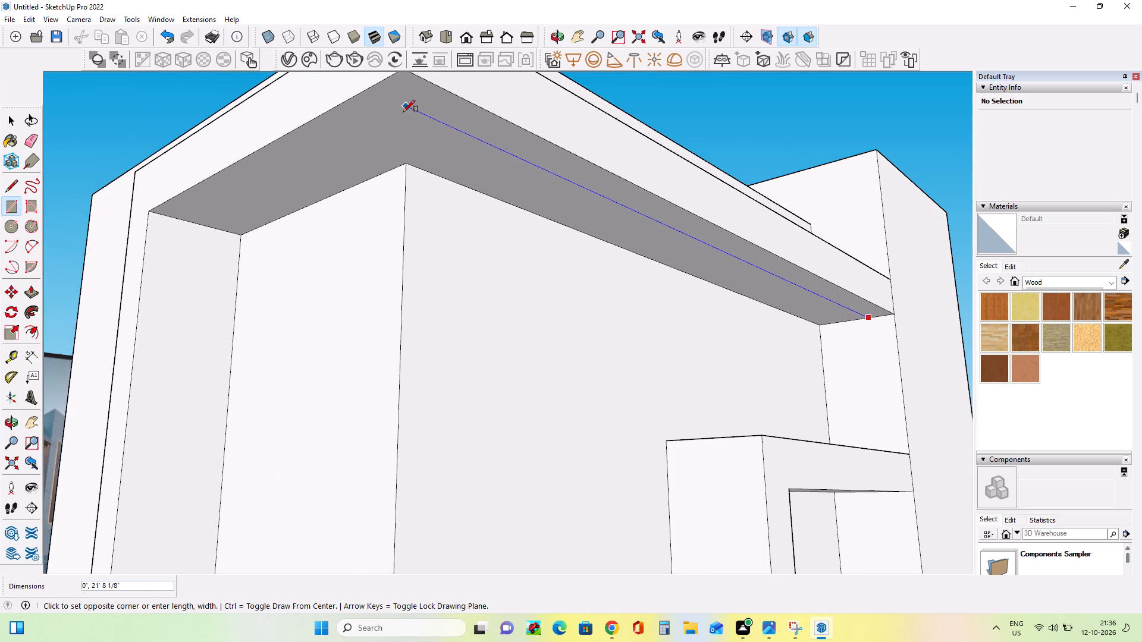
pyautogui.scroll(8, 403, 115)
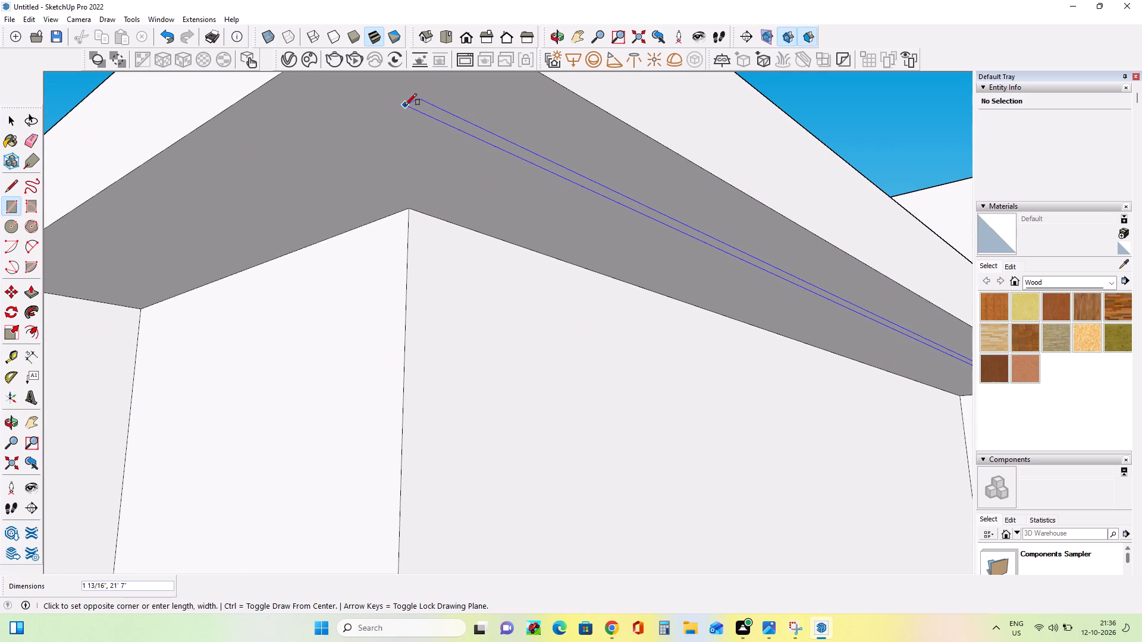
pyautogui.click(413, 106)
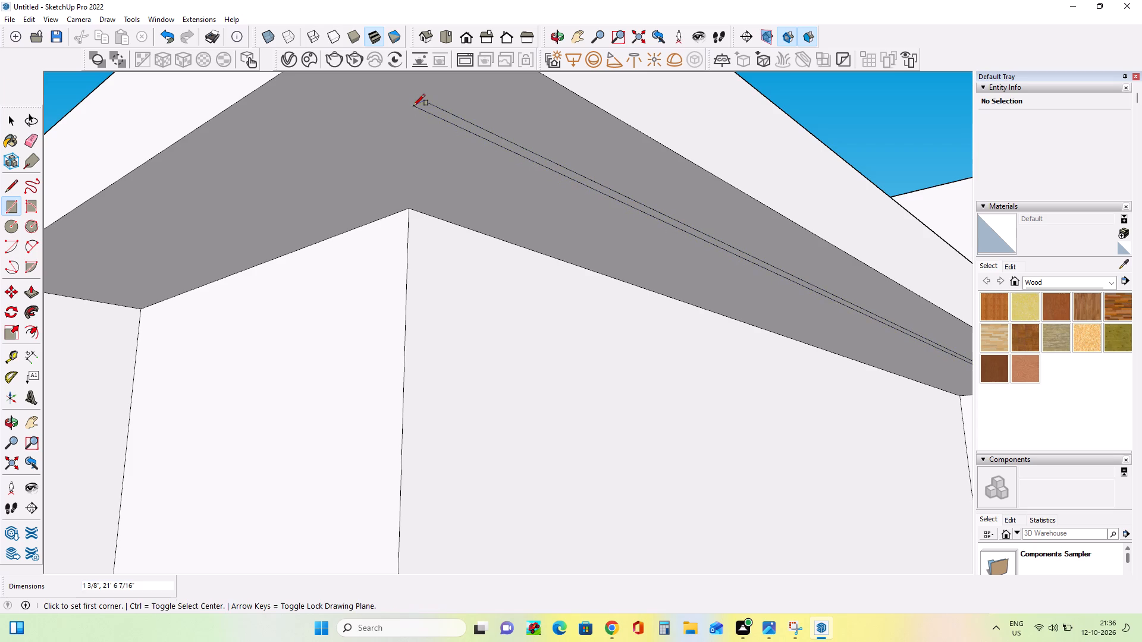
# Draw a second strip about 1 5/8 in by 21 ft 1 3/16 in on the front underside, parallel to the first and nearer the wall.
pyautogui.moveTo(437, 161); pyautogui.dragTo(420, 143, button='middle')
pyautogui.scroll(-6, 439, 181)
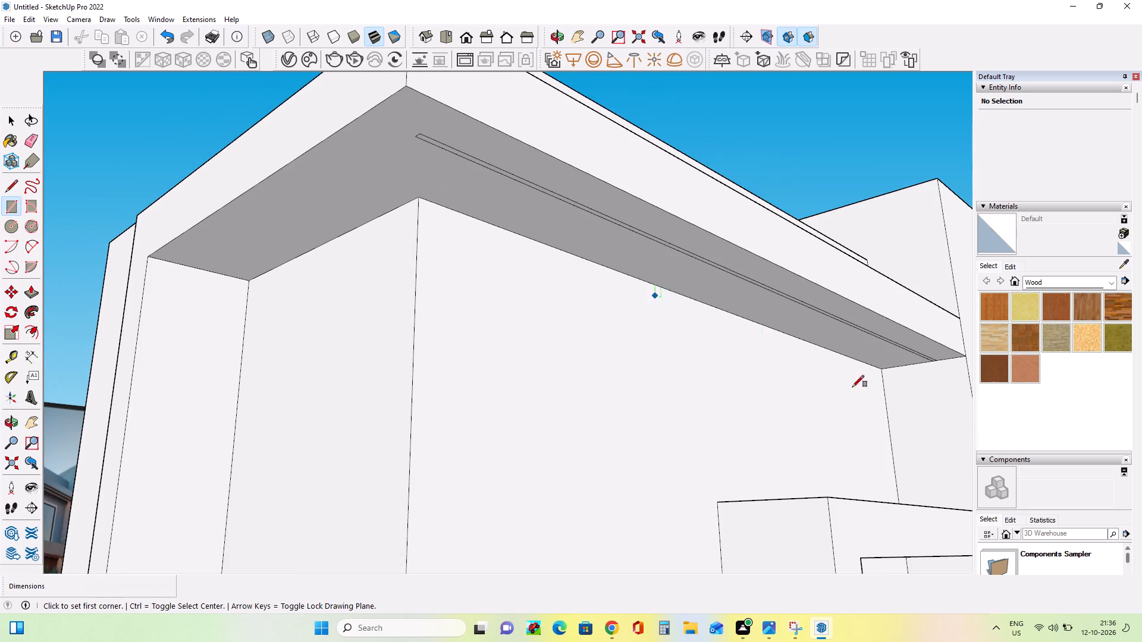
pyautogui.scroll(4, 936, 418)
pyautogui.click(898, 344)
pyautogui.scroll(-3, 582, 257)
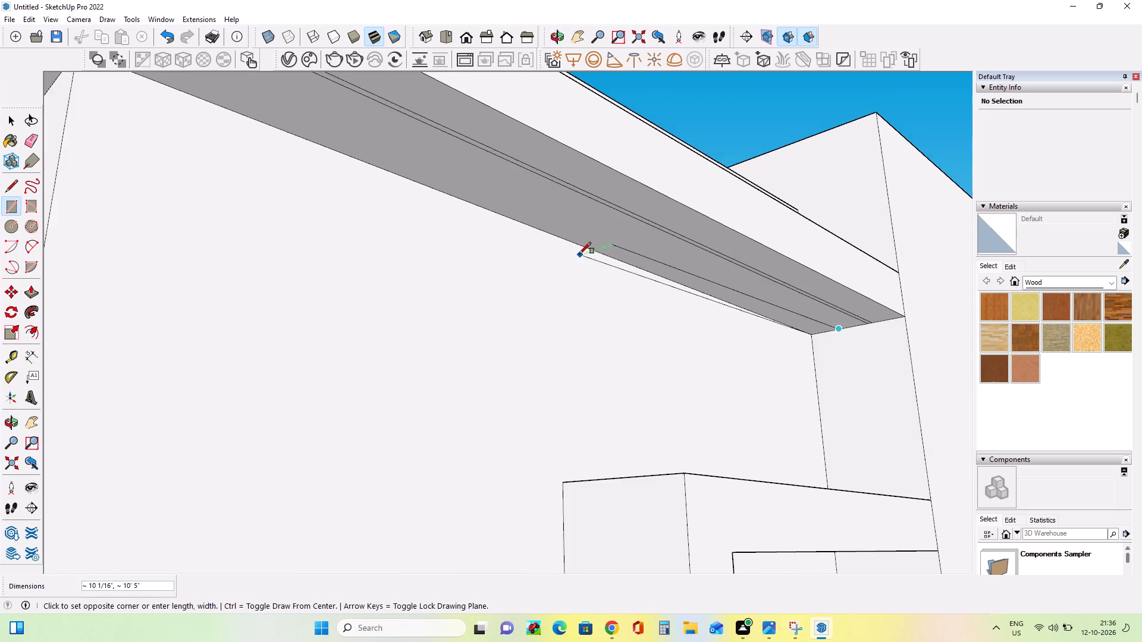
pyautogui.scroll(-4, 579, 254)
pyautogui.scroll(7, 279, 119)
pyautogui.scroll(-4, 265, 103)
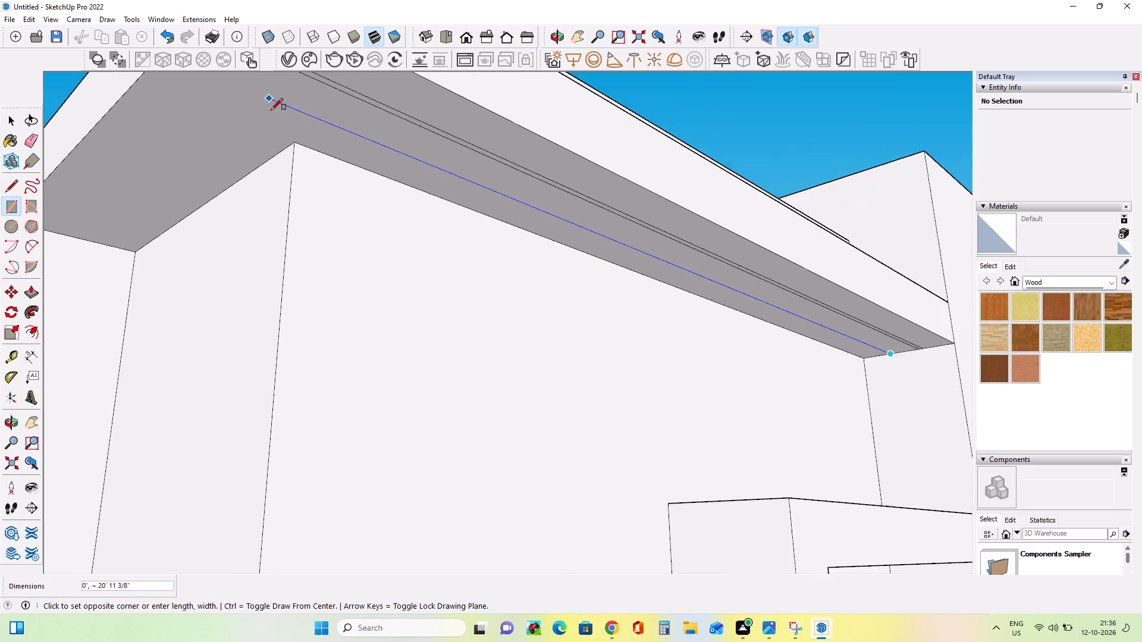
pyautogui.scroll(-8, 271, 110)
pyautogui.scroll(8, 255, 101)
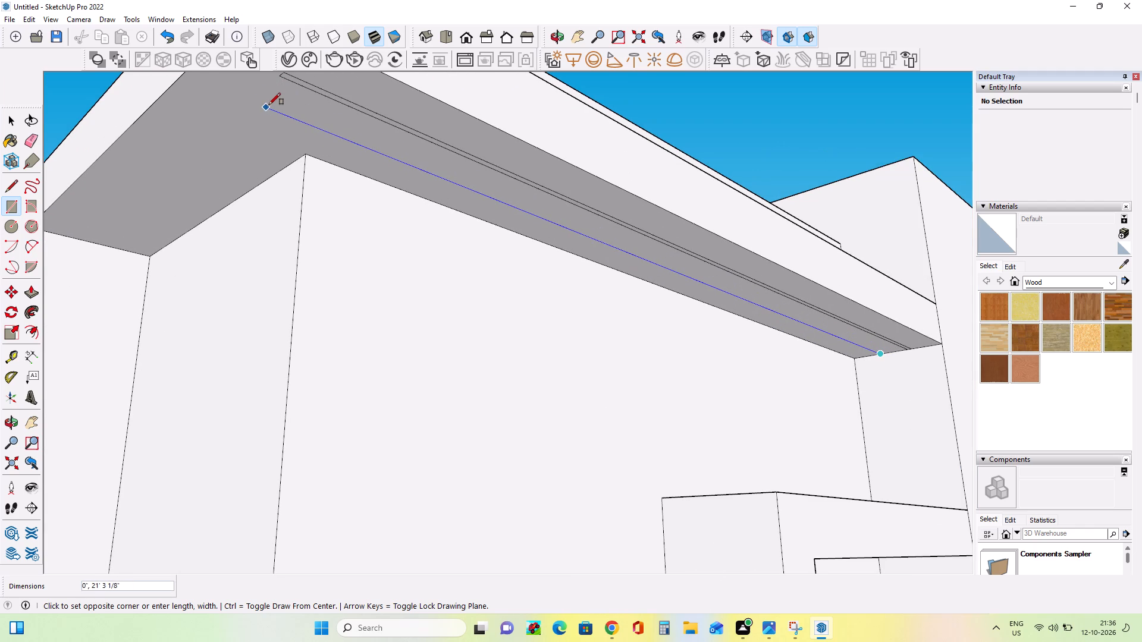
pyautogui.scroll(4, 270, 105)
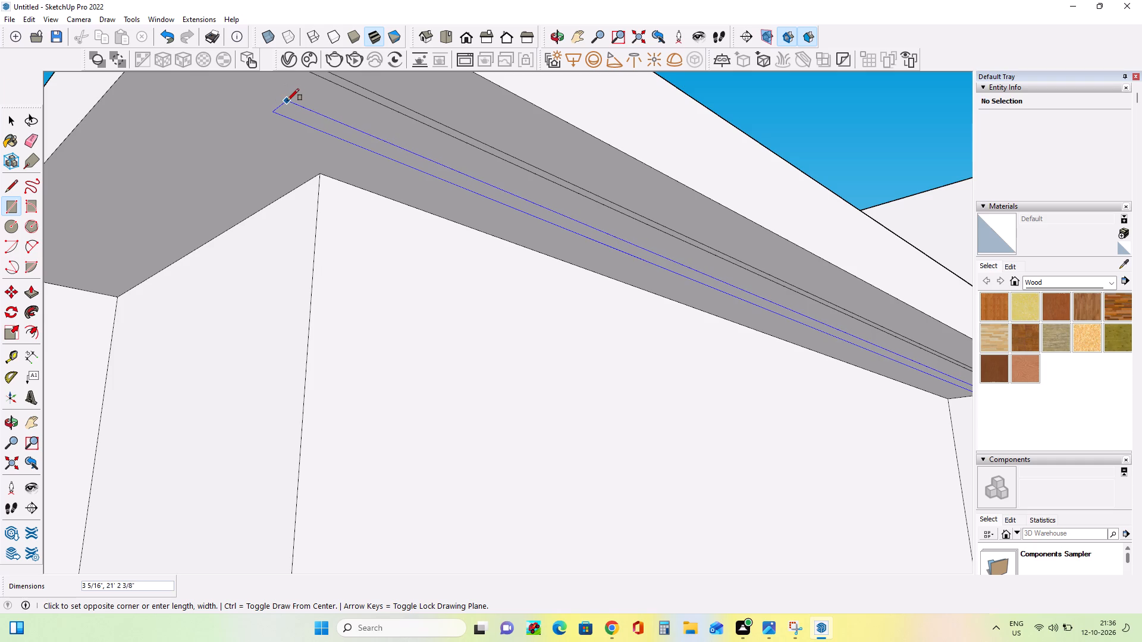
pyautogui.scroll(3, 285, 107)
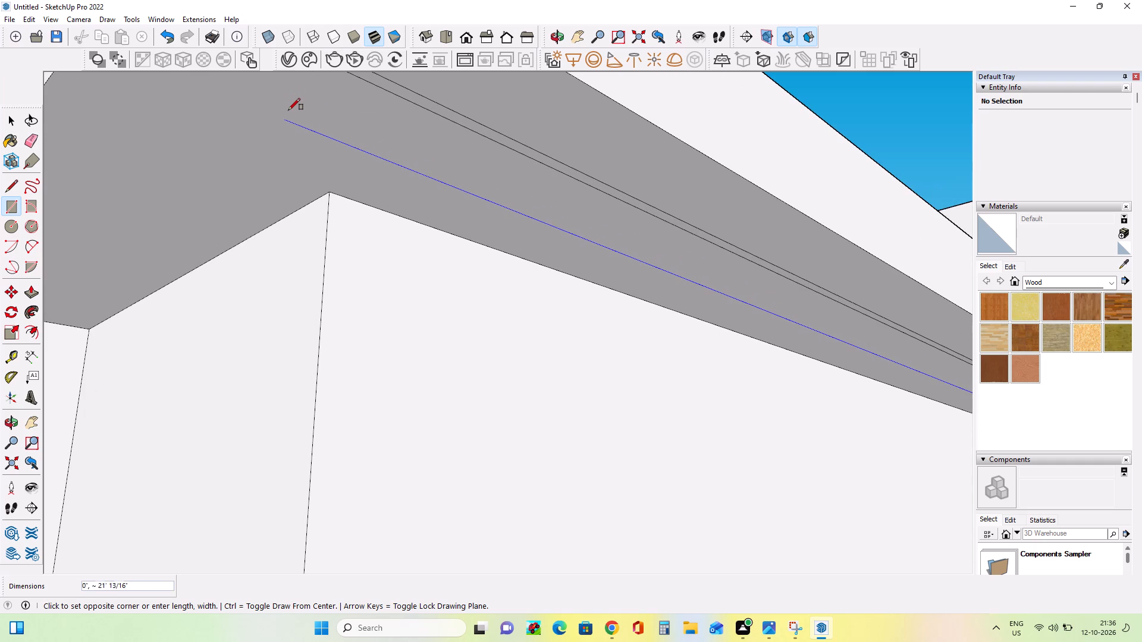
pyautogui.scroll(5, 286, 118)
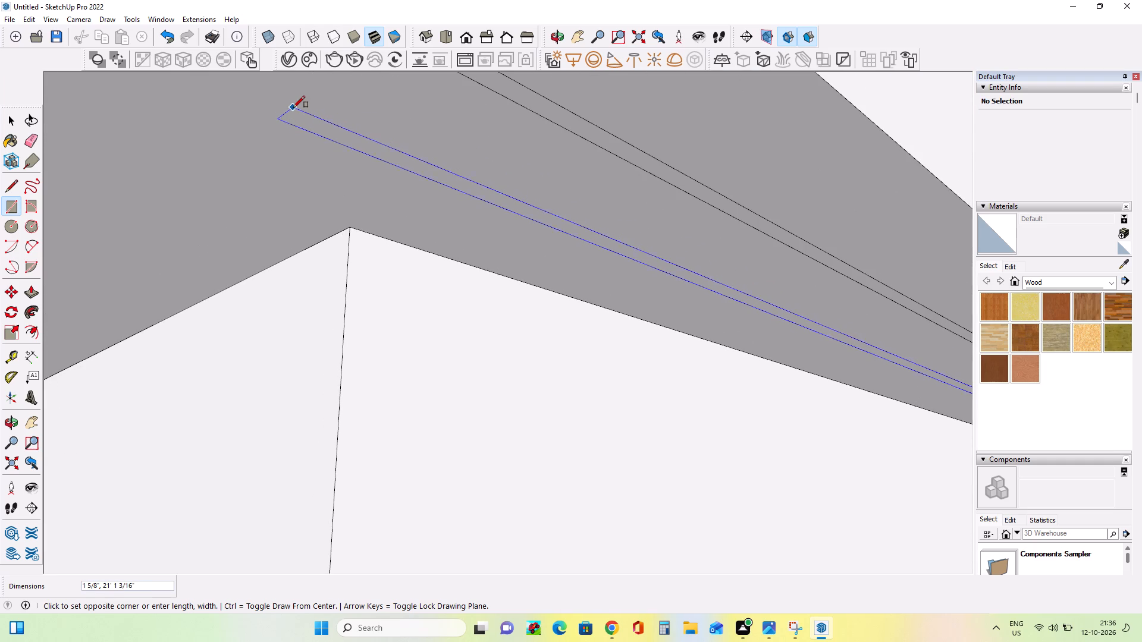
pyautogui.click(293, 108)
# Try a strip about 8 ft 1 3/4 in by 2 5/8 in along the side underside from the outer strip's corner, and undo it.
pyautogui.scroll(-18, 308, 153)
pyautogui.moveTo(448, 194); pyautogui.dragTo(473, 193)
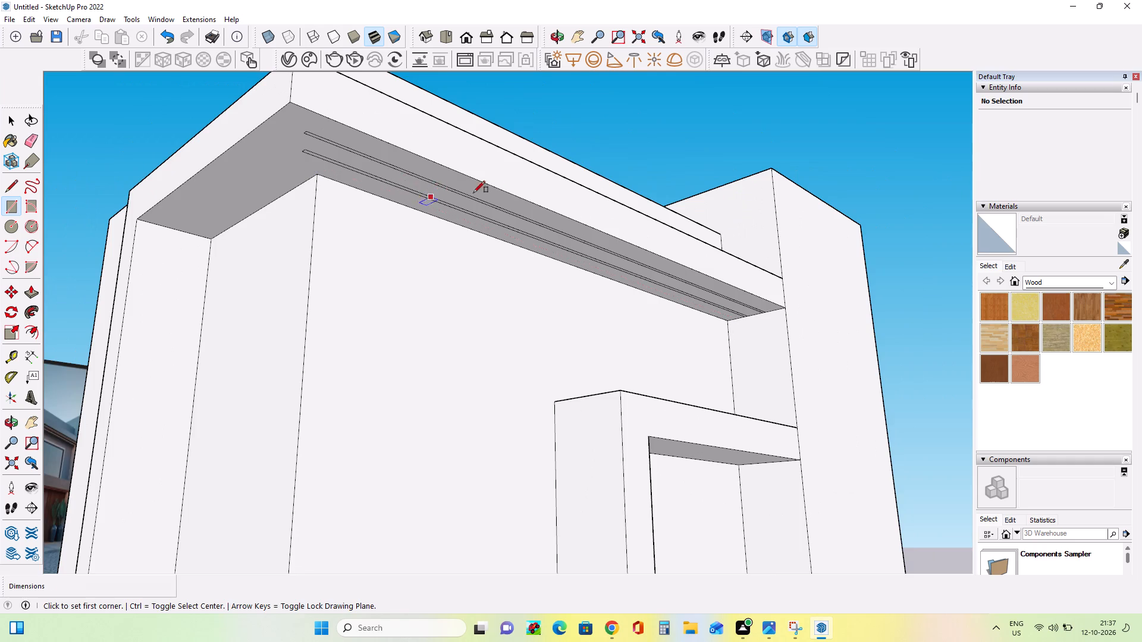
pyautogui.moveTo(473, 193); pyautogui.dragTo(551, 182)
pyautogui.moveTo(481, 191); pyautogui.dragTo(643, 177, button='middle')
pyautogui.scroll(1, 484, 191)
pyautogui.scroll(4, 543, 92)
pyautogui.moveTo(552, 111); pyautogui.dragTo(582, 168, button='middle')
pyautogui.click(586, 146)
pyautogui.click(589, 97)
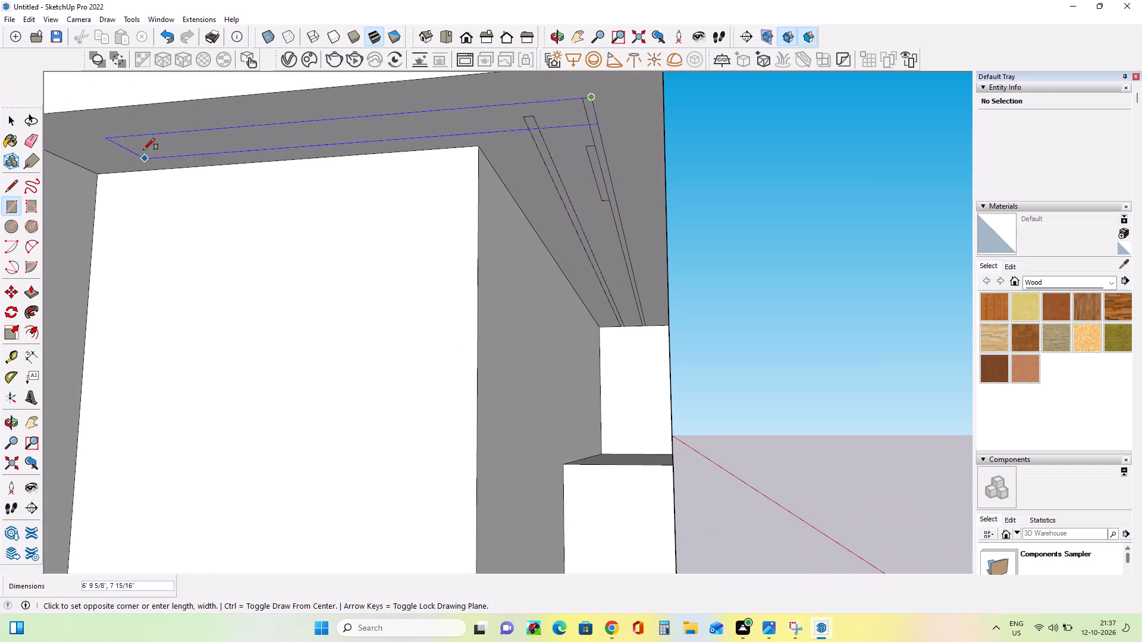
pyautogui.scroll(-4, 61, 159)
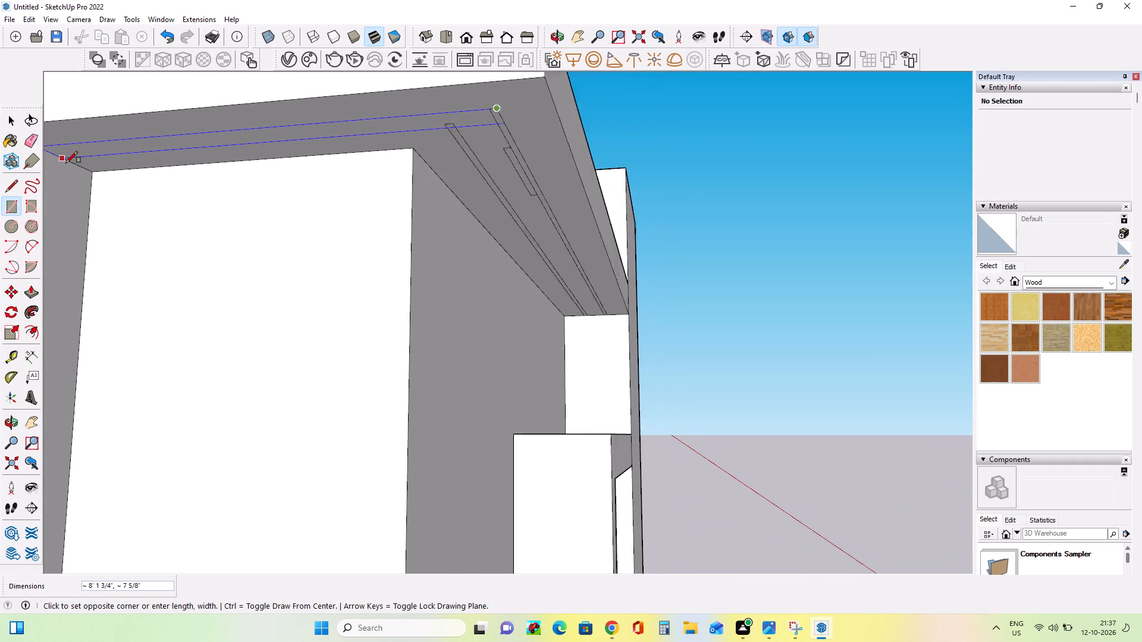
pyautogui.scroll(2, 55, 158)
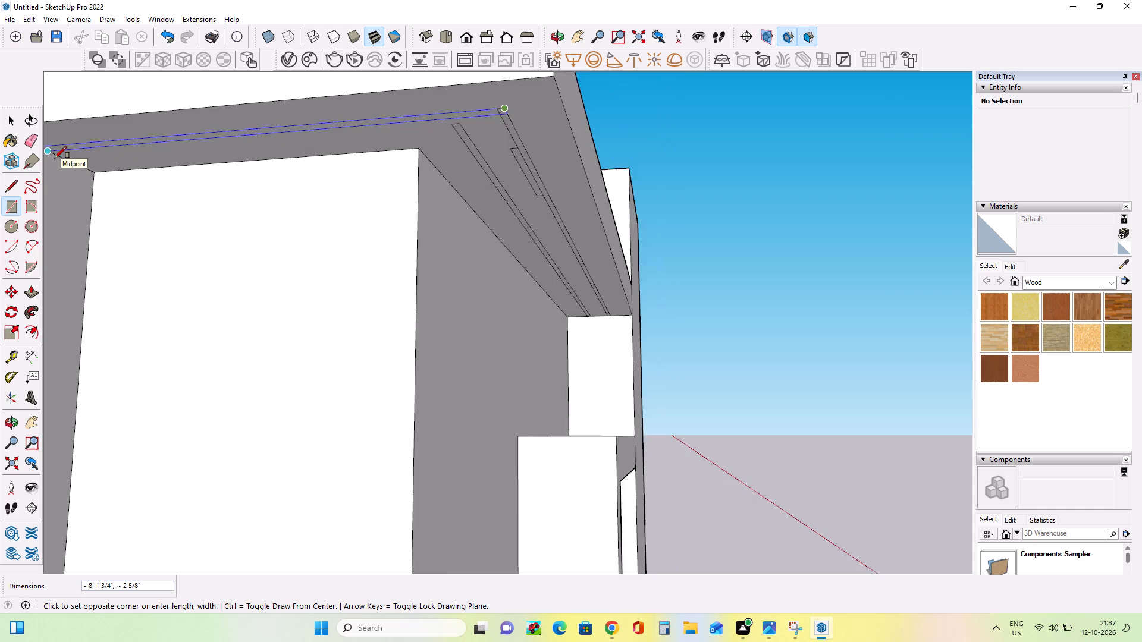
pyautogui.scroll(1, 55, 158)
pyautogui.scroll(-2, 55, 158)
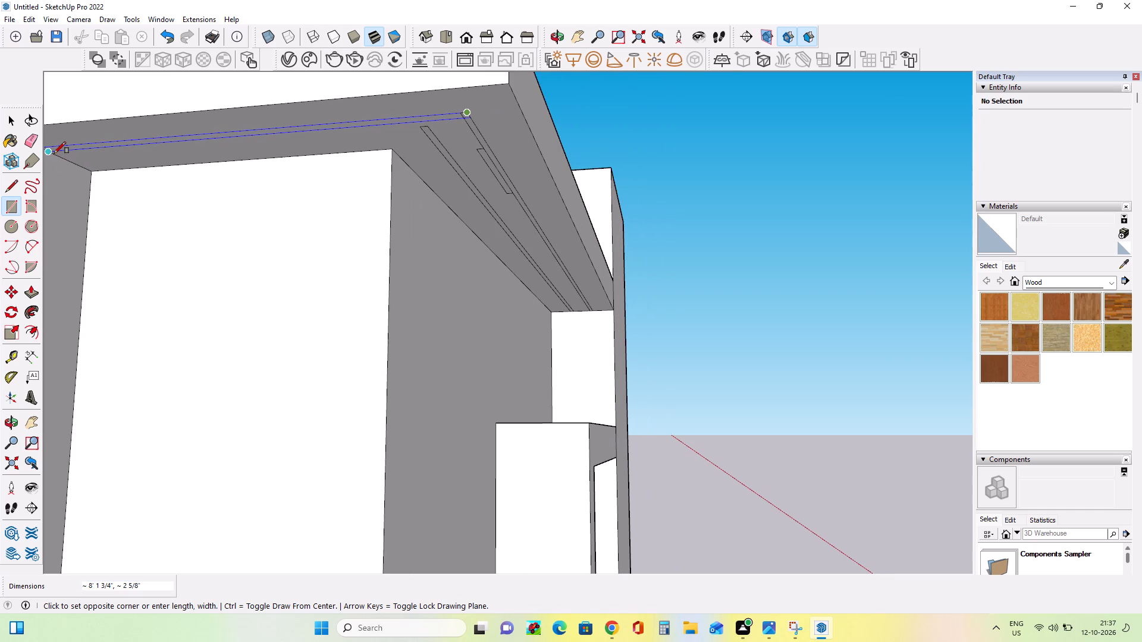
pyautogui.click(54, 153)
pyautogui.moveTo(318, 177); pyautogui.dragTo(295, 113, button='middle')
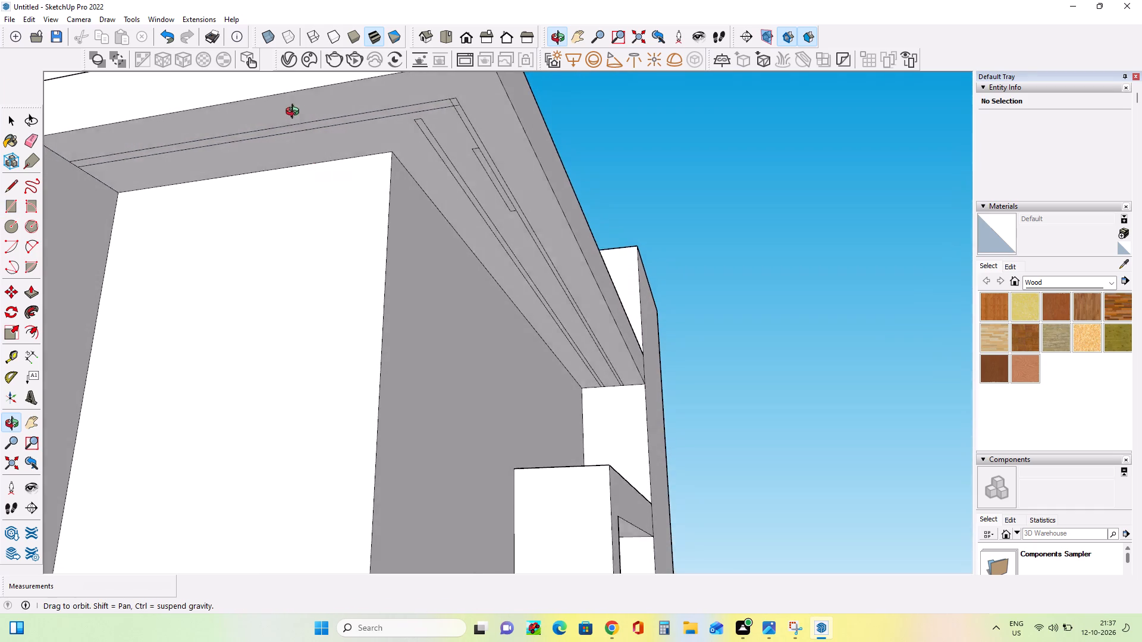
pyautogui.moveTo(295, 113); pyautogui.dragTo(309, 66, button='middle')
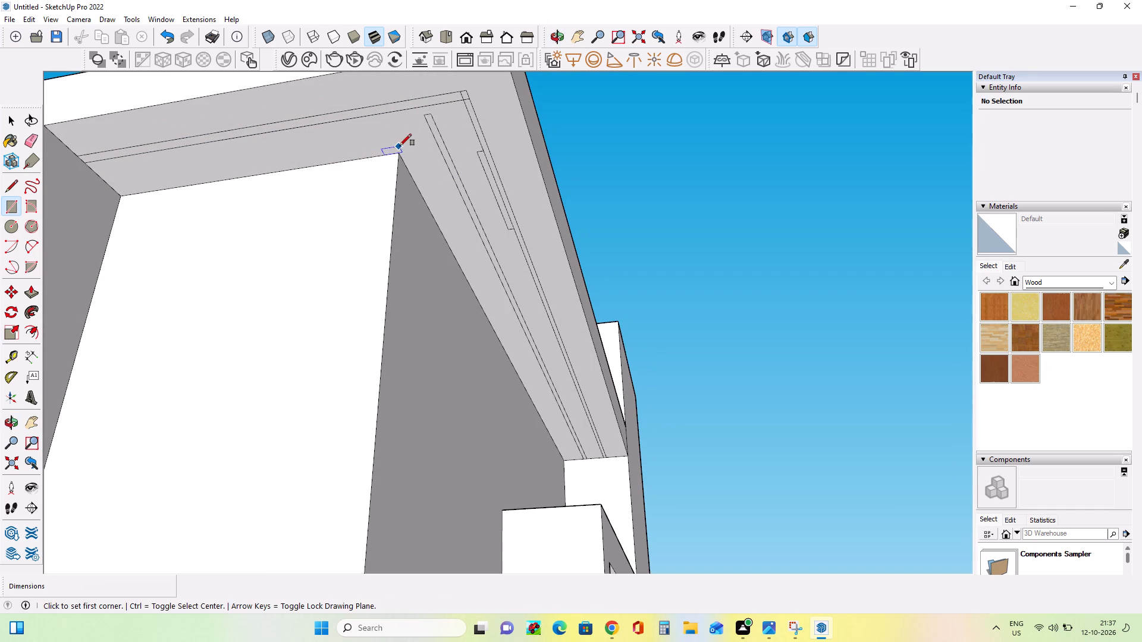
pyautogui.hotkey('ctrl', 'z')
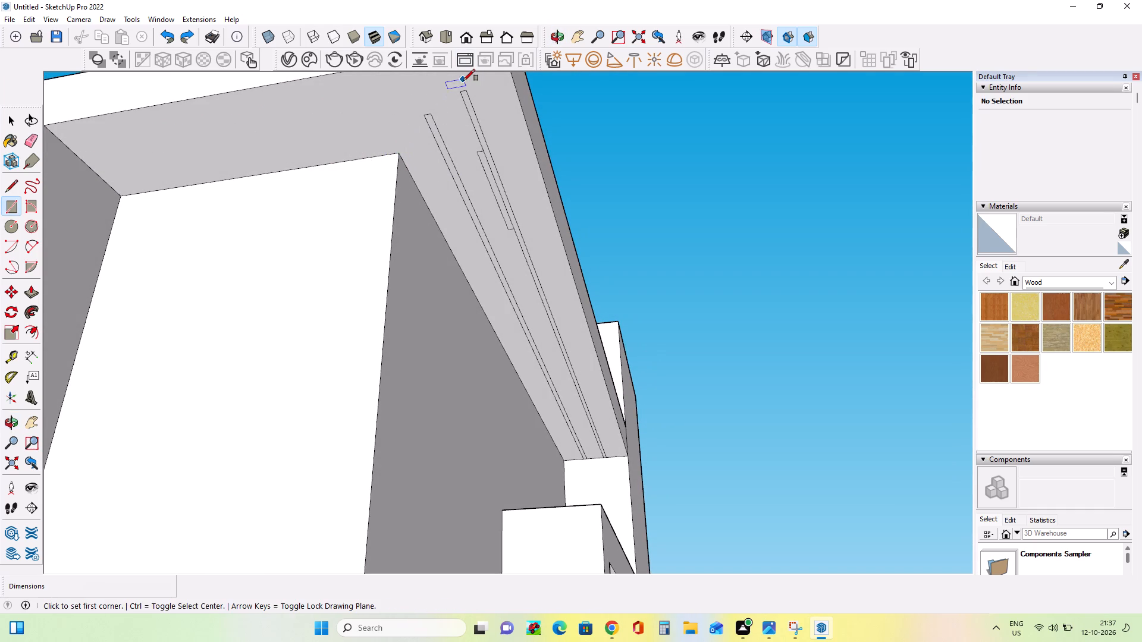
# Draw a strip about 8 ft 1 3/4 in by 1 3/16 in along the side underside, from the outer strip's corner to the side leg.
pyautogui.click(464, 90)
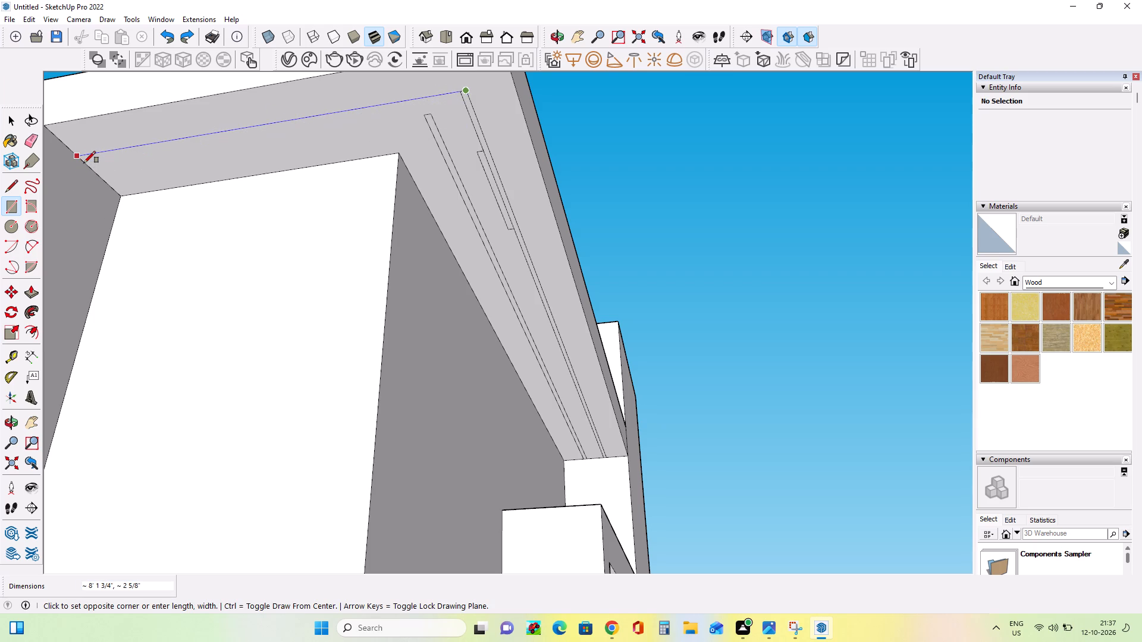
pyautogui.scroll(7, 84, 162)
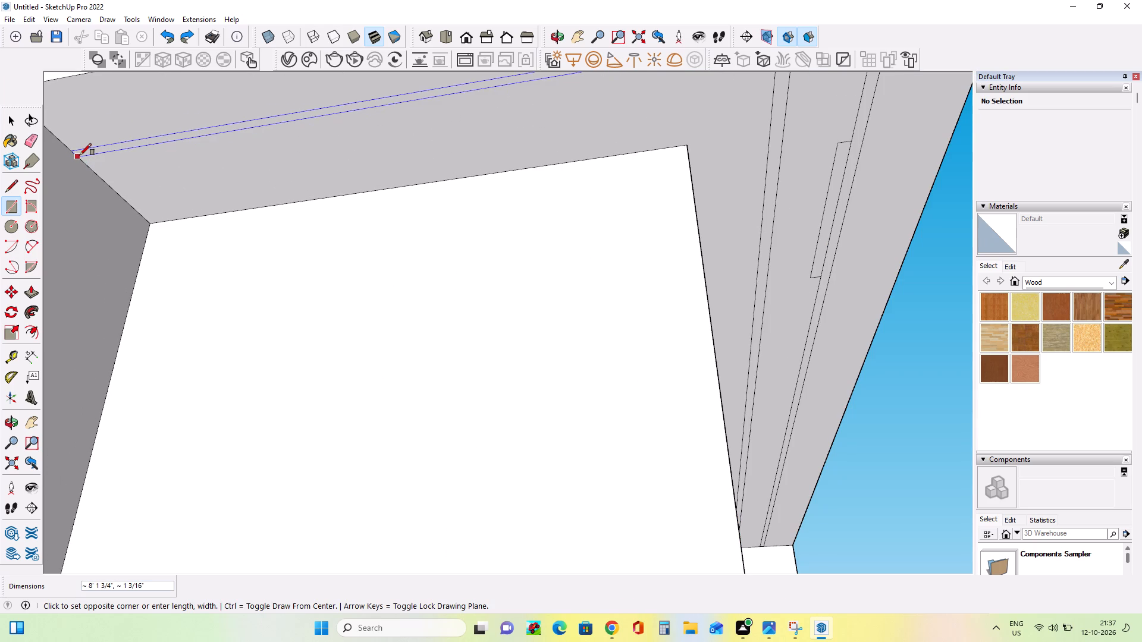
pyautogui.click(80, 154)
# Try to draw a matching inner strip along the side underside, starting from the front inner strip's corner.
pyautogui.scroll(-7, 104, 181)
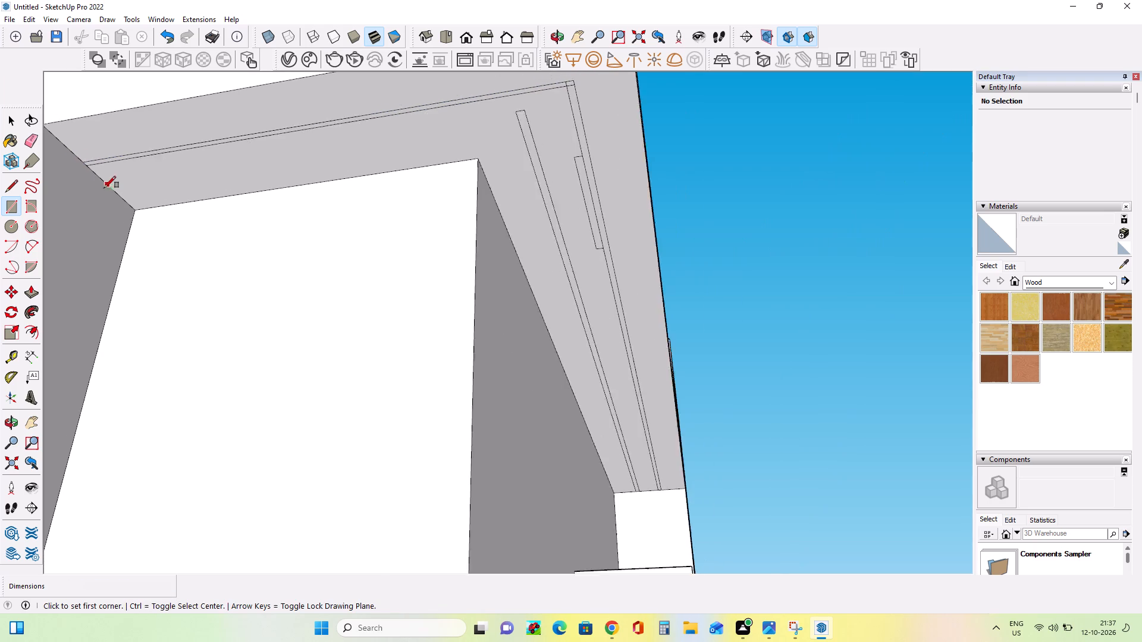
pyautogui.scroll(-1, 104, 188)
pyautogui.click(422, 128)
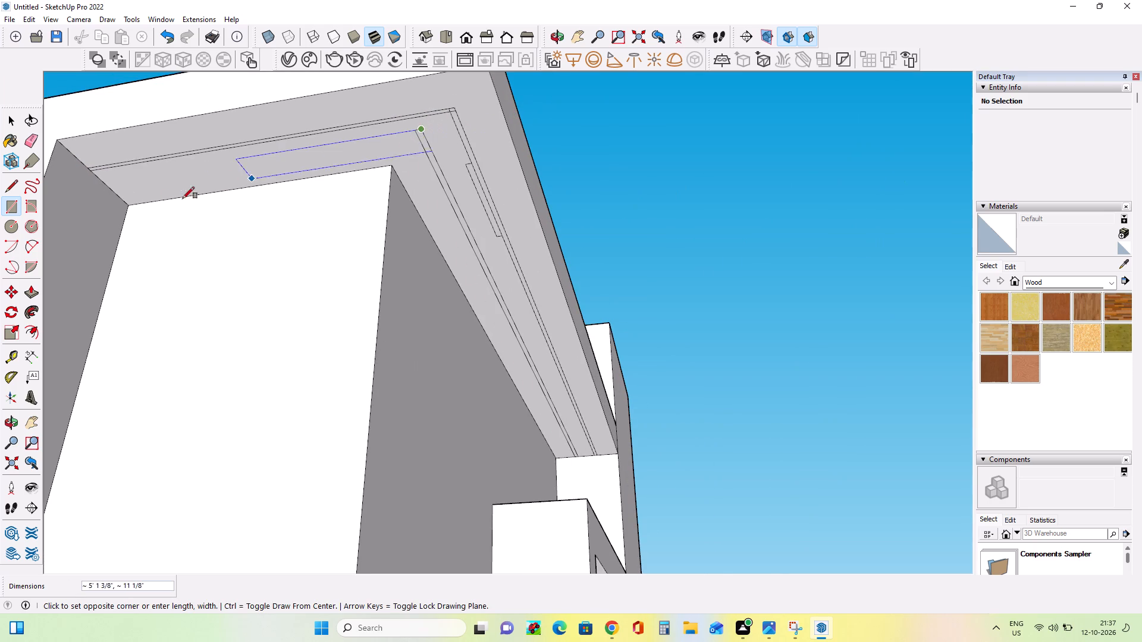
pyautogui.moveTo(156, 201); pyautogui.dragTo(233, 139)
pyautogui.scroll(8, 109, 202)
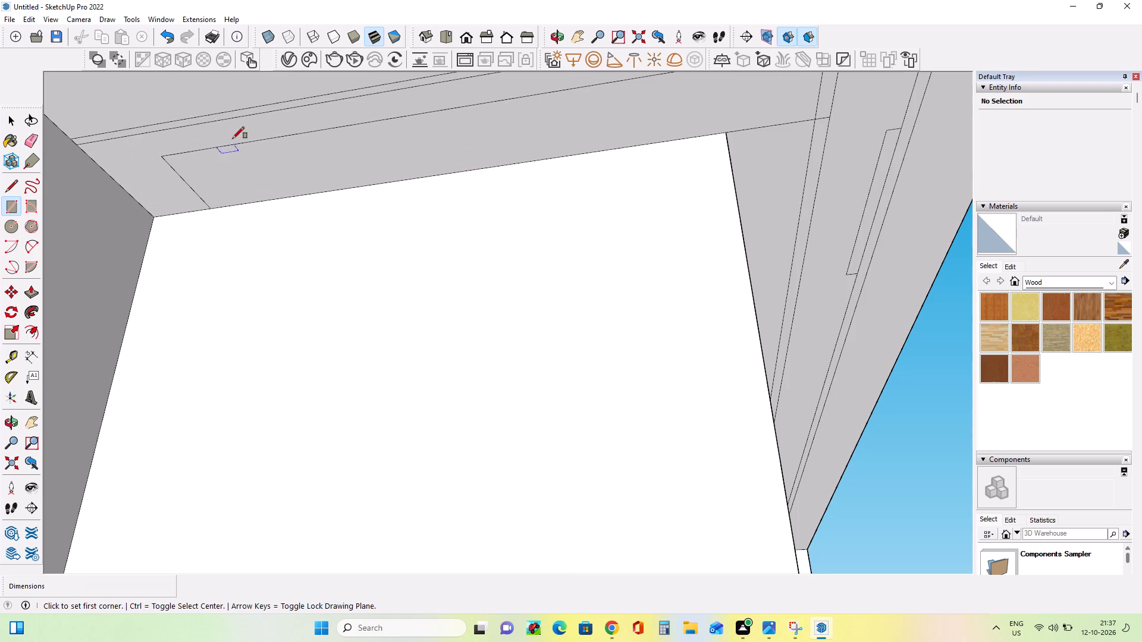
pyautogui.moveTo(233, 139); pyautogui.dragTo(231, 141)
# Erase the misdrawn inner side rectangle's edges and the small stray rectangle overlapping the front outer strip.
pyautogui.scroll(-8, 226, 149)
pyautogui.click(26, 139)
pyautogui.moveTo(447, 89); pyautogui.dragTo(447, 108)
pyautogui.hotkey('ctrl', 'z')
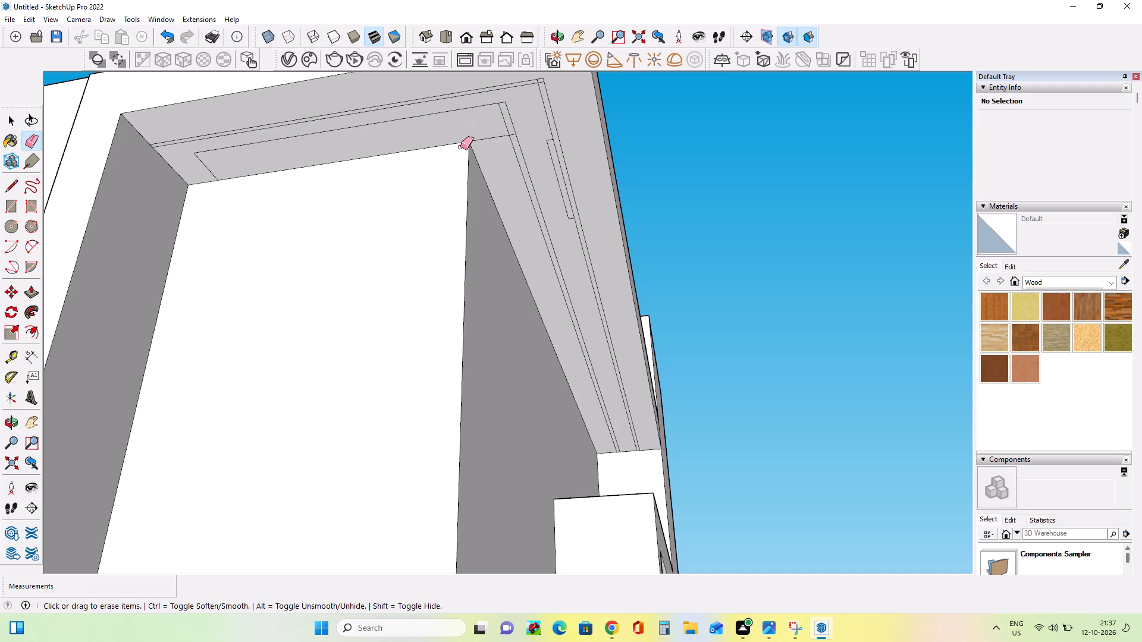
pyautogui.moveTo(468, 105); pyautogui.dragTo(474, 117)
pyautogui.moveTo(493, 133); pyautogui.dragTo(498, 150)
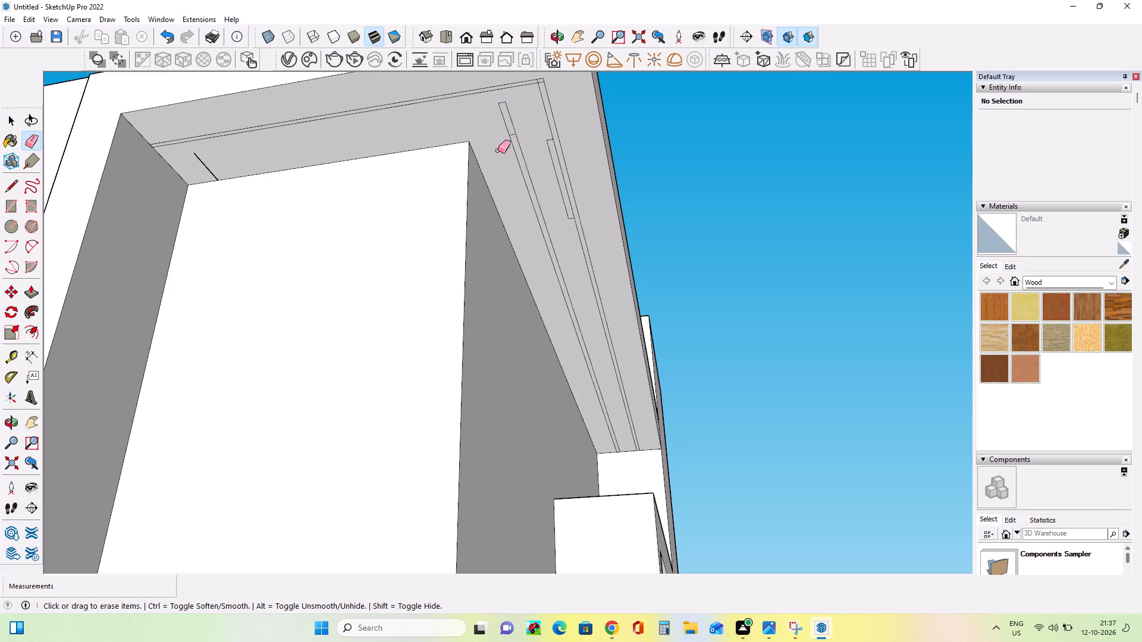
pyautogui.scroll(7, 517, 135)
pyautogui.click(510, 133)
pyautogui.click(510, 136)
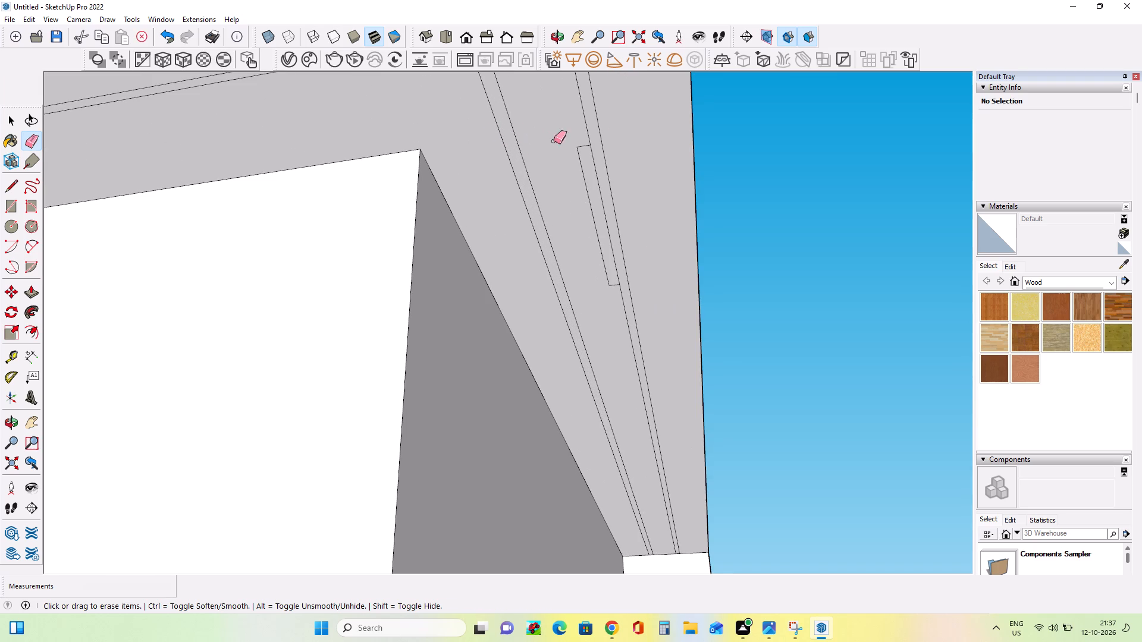
pyautogui.moveTo(578, 148); pyautogui.dragTo(583, 163)
pyautogui.moveTo(613, 284); pyautogui.dragTo(615, 289)
# Draw an inner side strip about 7 ft 4 in by 1 1/16 in from the front inner strip's corner to the side leg.
pyautogui.scroll(-8, 629, 285)
pyautogui.moveTo(5, 243); pyautogui.dragTo(6, 228)
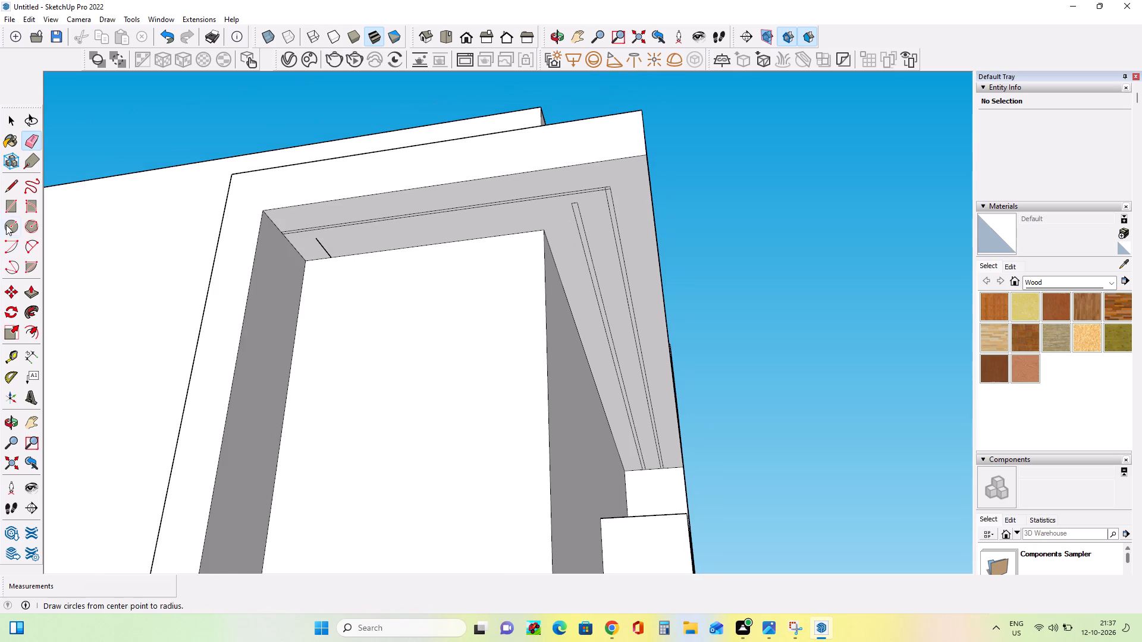
pyautogui.click(6, 213)
pyautogui.scroll(3, 551, 226)
pyautogui.click(585, 194)
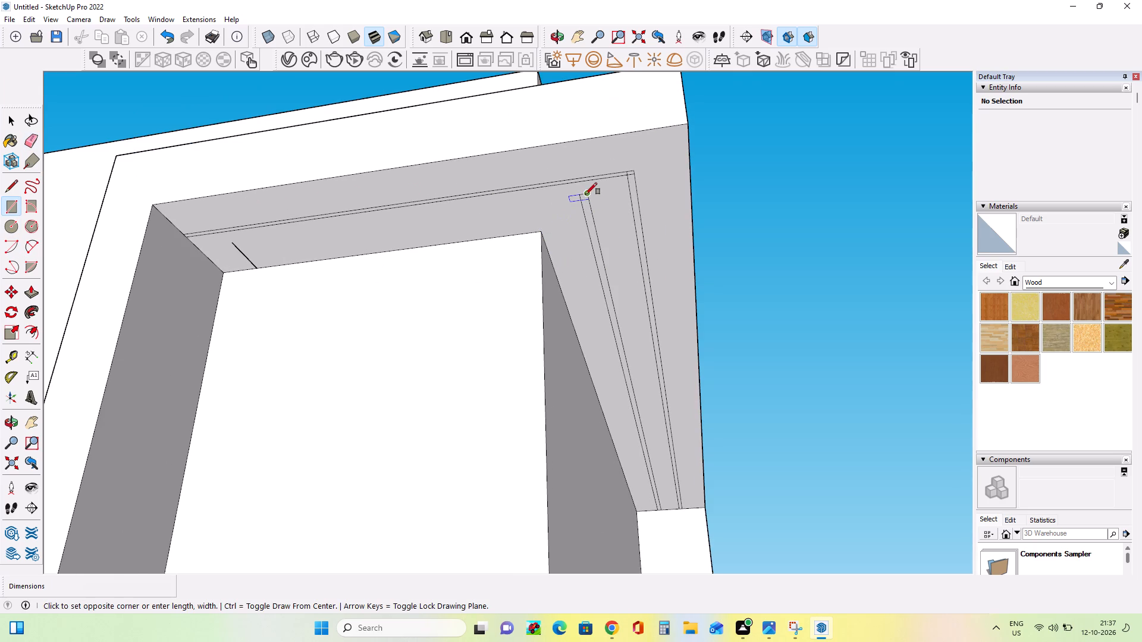
pyautogui.scroll(4, 195, 260)
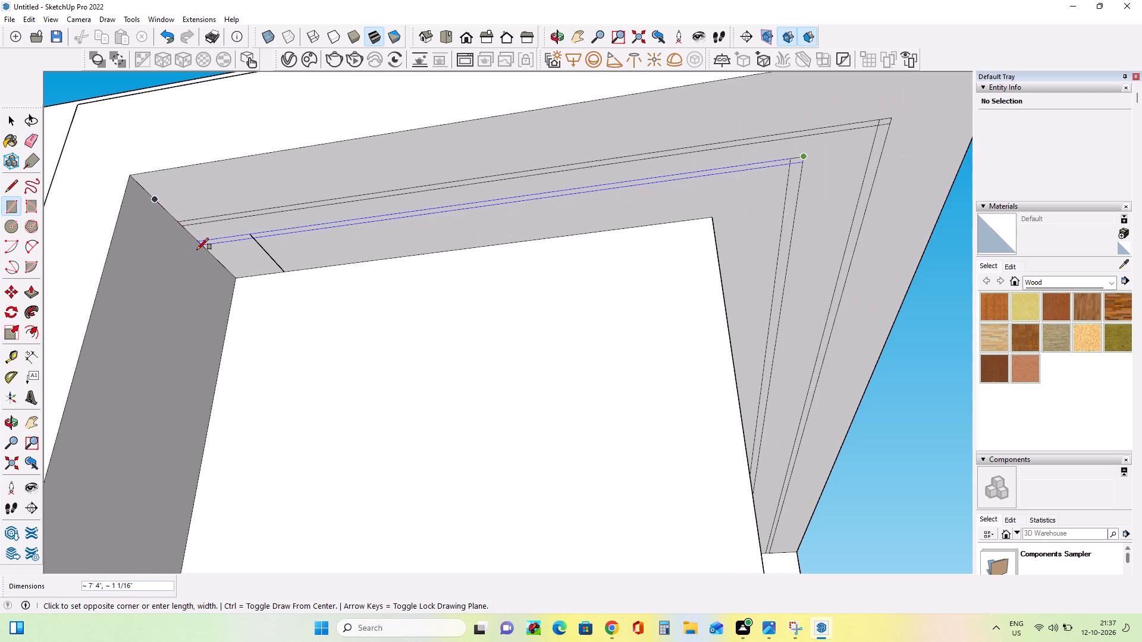
pyautogui.click(197, 250)
# Erase the stray short edge crossing the side underside between the inner strip and the opening, near the side leg.
pyautogui.moveTo(243, 283); pyautogui.dragTo(229, 284, button='middle')
pyautogui.click(23, 146)
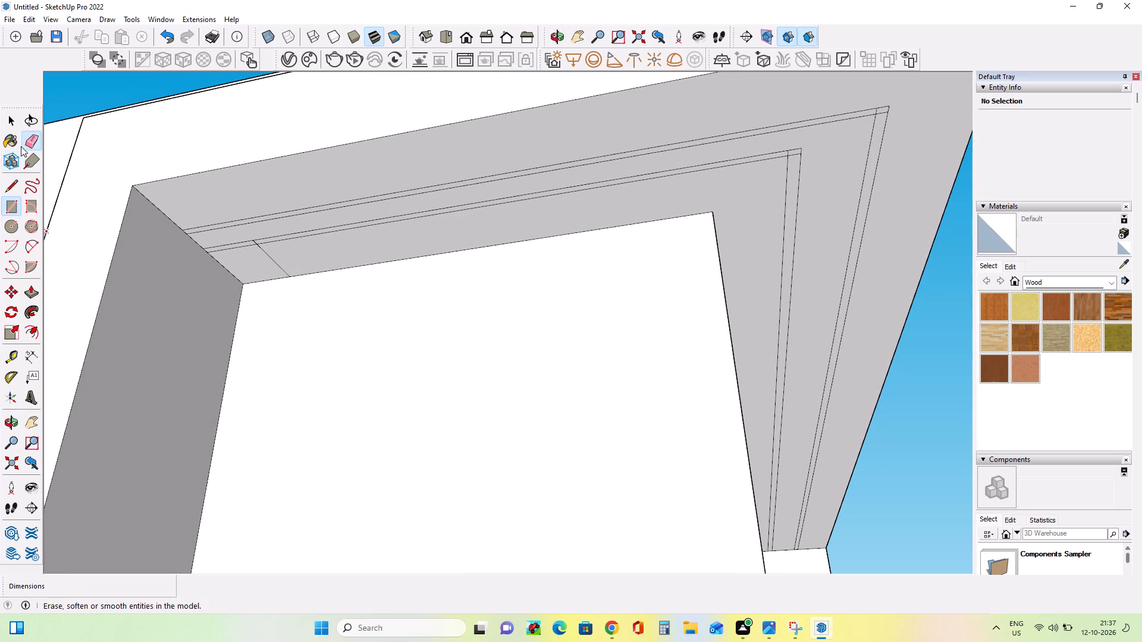
pyautogui.click(265, 256)
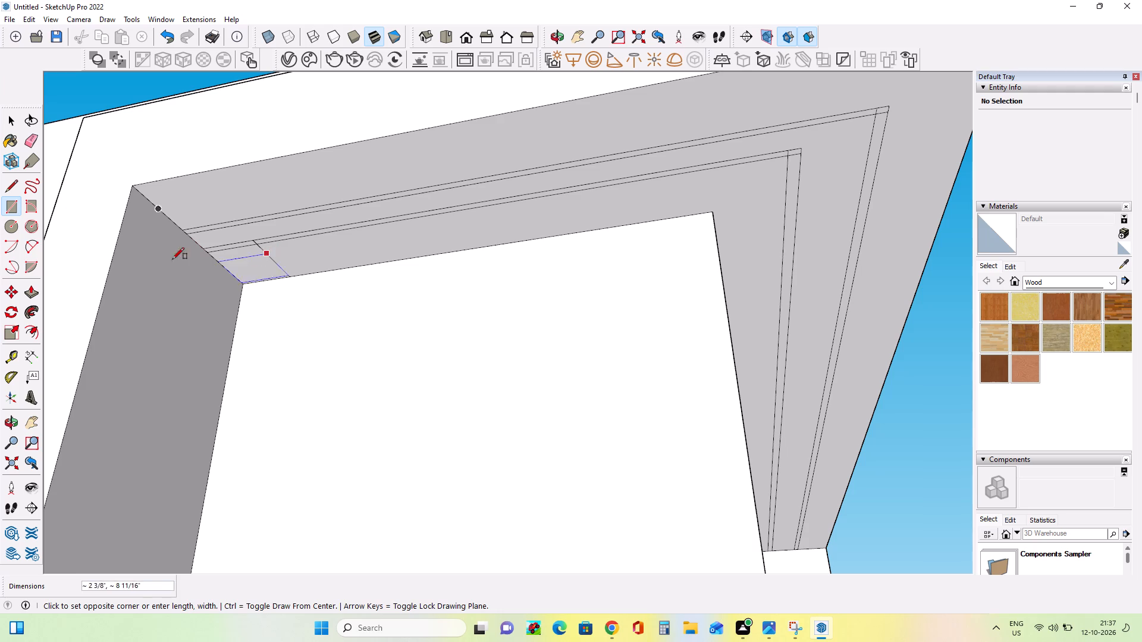
pyautogui.click(29, 143)
pyautogui.moveTo(276, 266); pyautogui.dragTo(308, 255)
pyautogui.scroll(9, 224, 259)
pyautogui.click(300, 220)
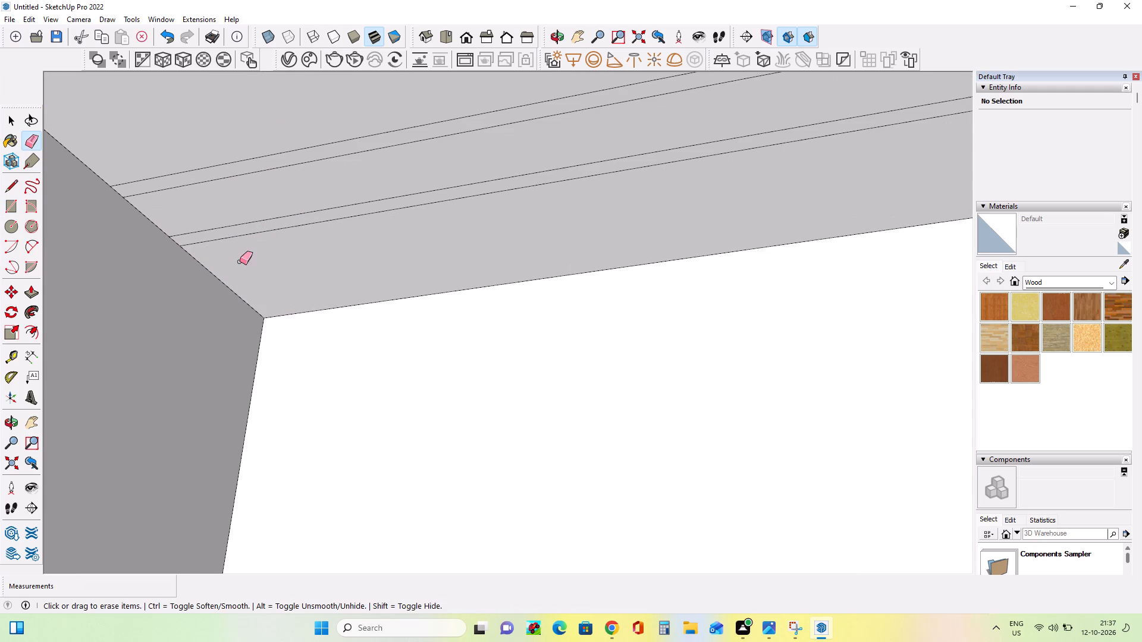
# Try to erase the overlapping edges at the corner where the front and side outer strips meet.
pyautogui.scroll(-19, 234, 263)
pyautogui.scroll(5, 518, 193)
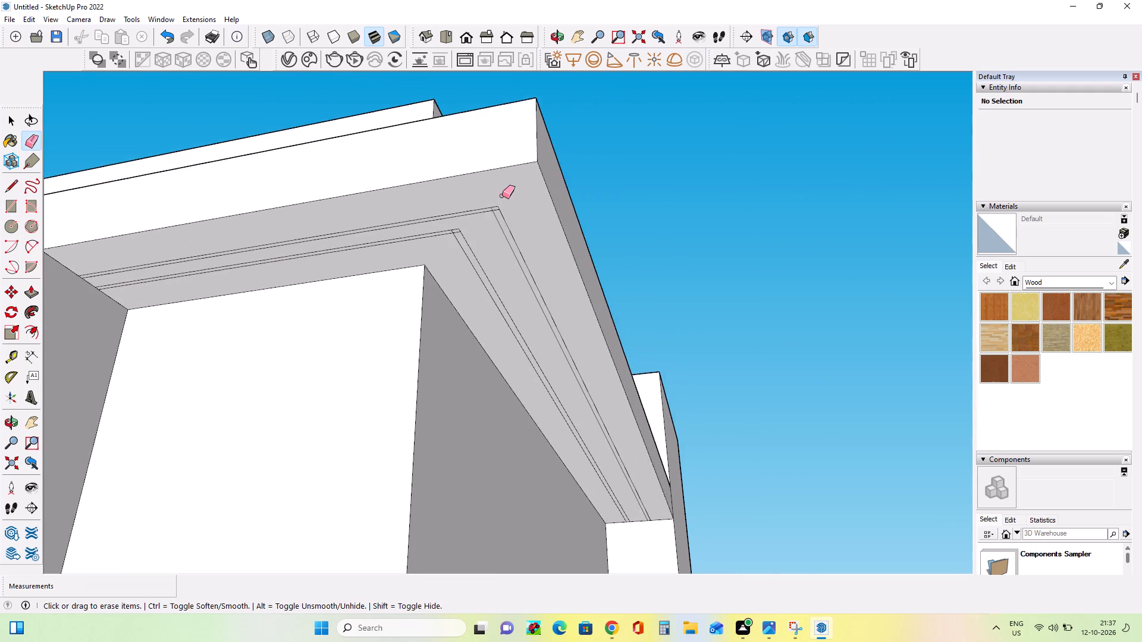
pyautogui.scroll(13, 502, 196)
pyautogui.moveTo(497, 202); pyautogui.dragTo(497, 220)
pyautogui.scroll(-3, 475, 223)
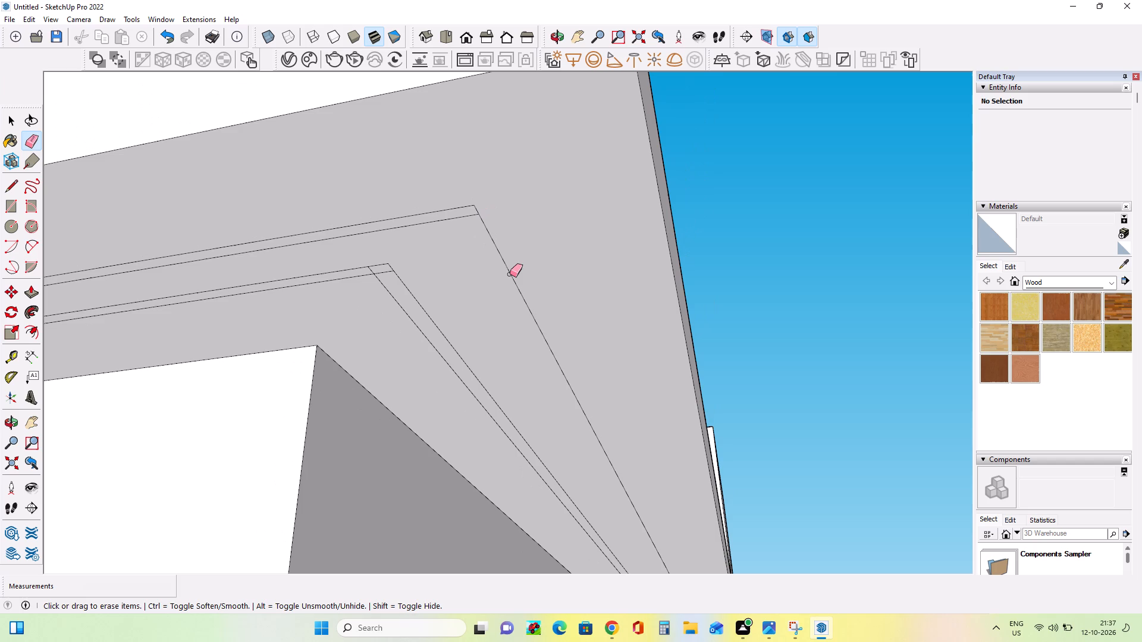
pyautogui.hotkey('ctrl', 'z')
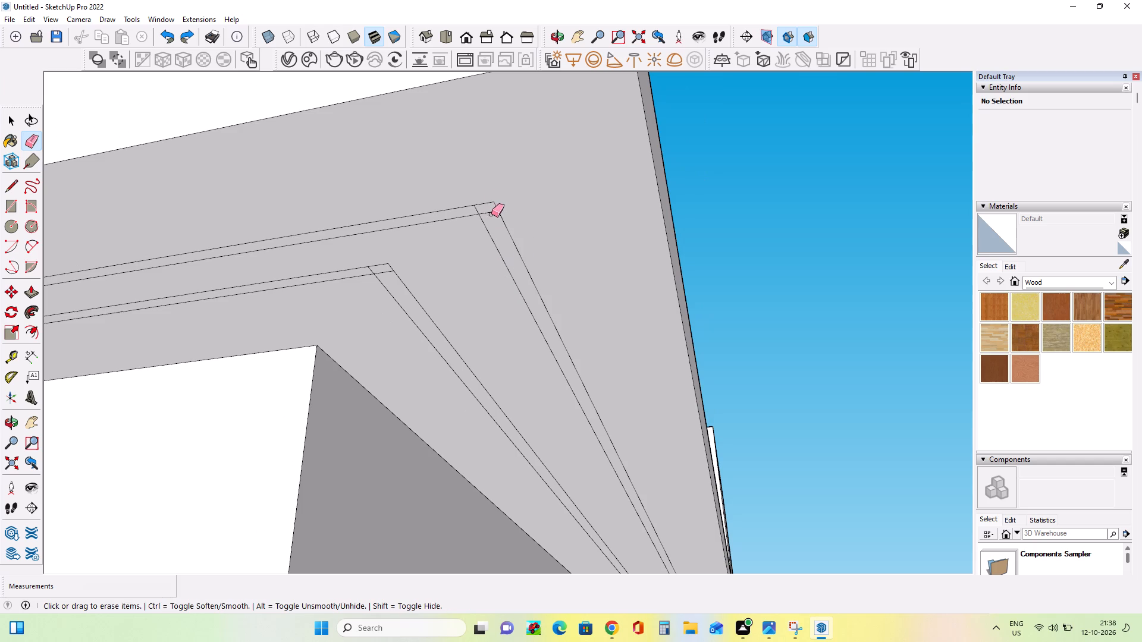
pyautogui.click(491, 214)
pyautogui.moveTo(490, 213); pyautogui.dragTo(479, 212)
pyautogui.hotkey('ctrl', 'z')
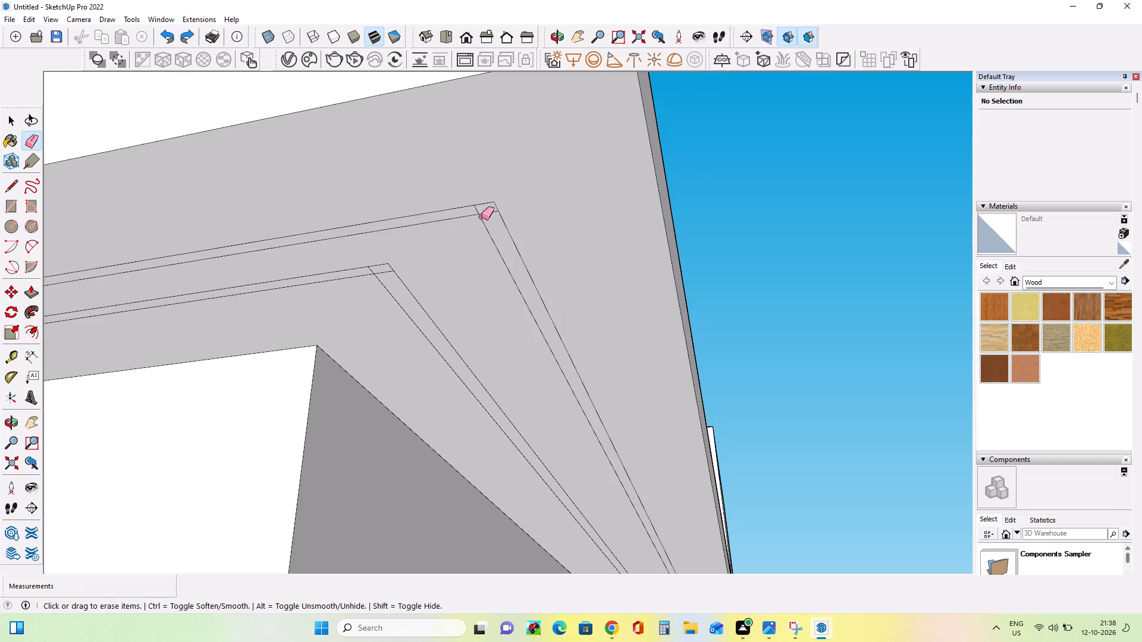
# Erase the overlapping edges at the outer and inner strip corners so each strip turns the corner continuously.
pyautogui.click(492, 215)
pyautogui.click(493, 213)
pyautogui.click(476, 208)
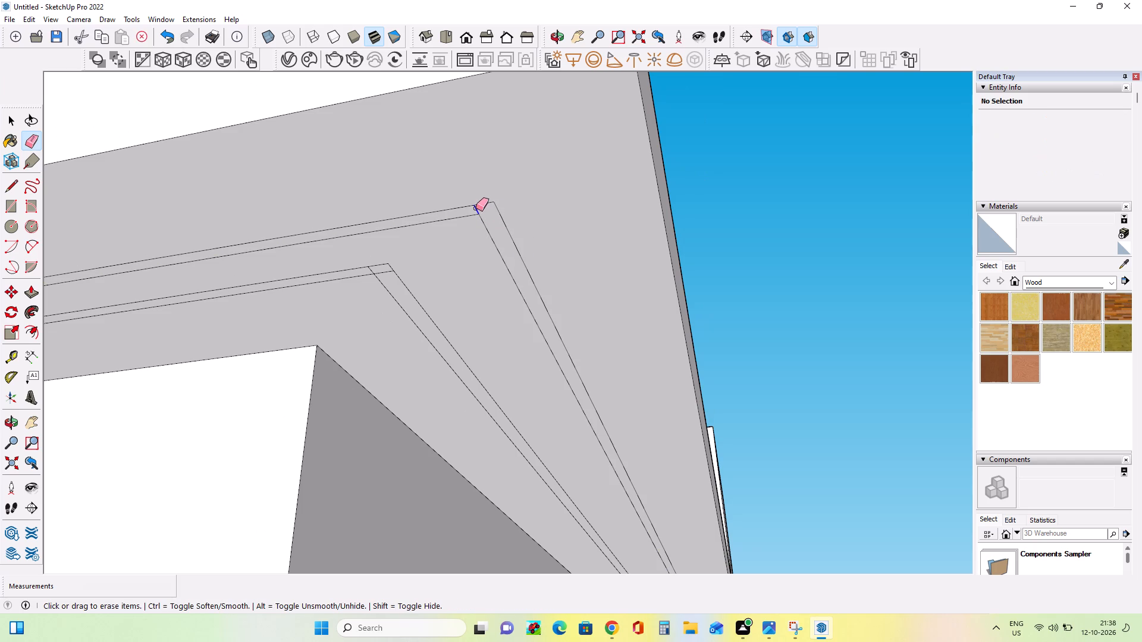
pyautogui.scroll(4, 401, 289)
pyautogui.click(378, 262)
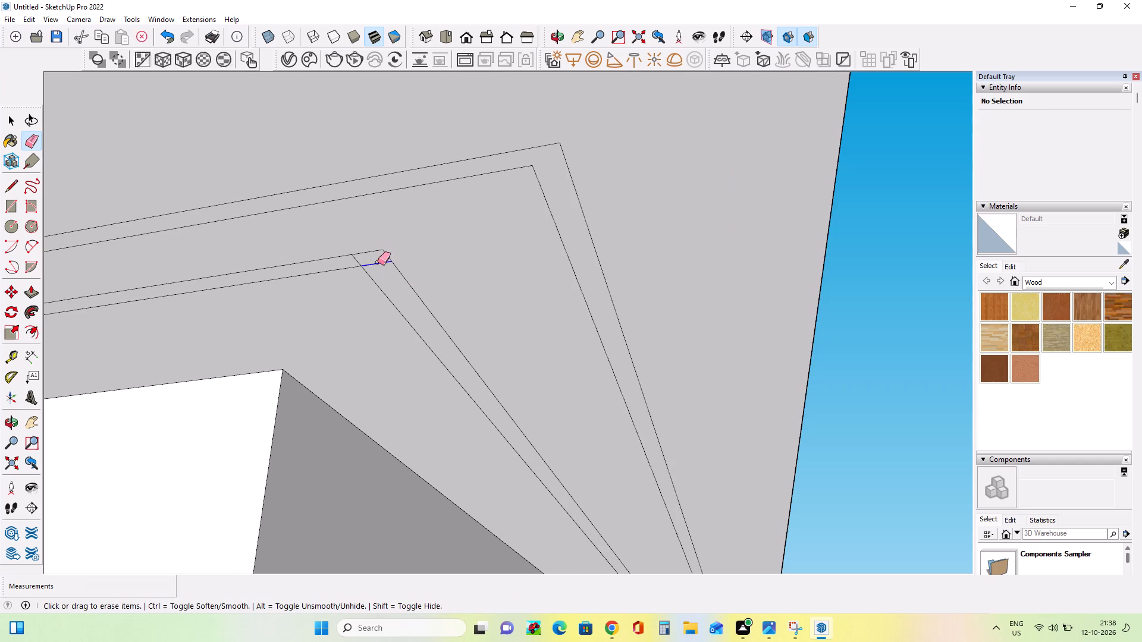
pyautogui.click(357, 260)
pyautogui.scroll(-16, 434, 266)
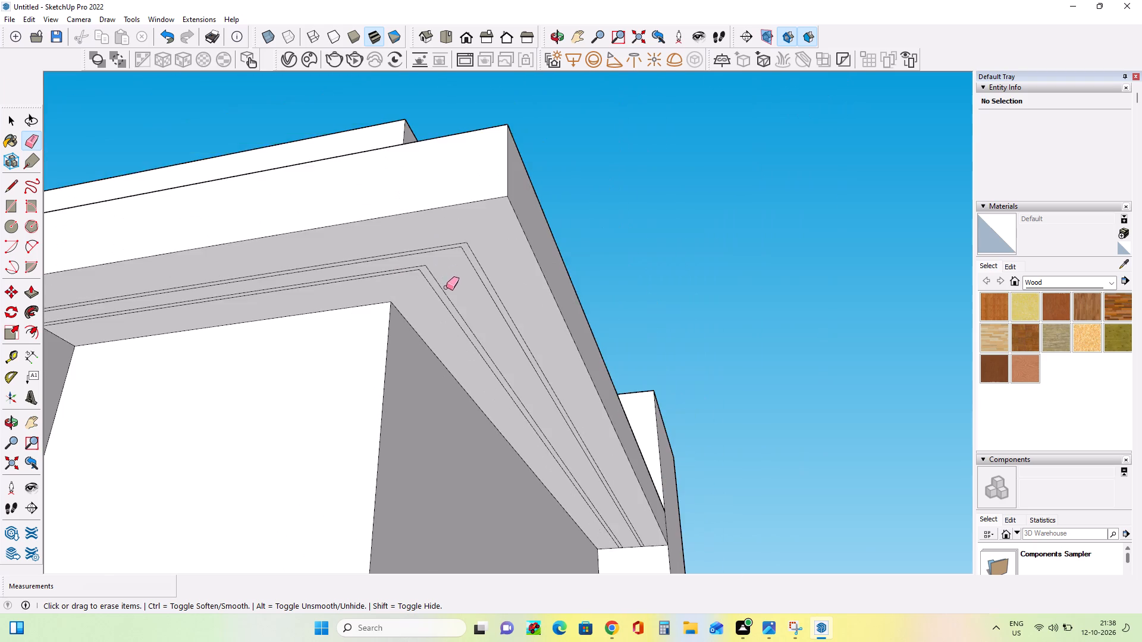
# Examine how the light strips run around the overhanging frame in the reference image and compare with the model.
pyautogui.scroll(-18, 446, 287)
pyautogui.moveTo(561, 396); pyautogui.dragTo(556, 421, button='middle')
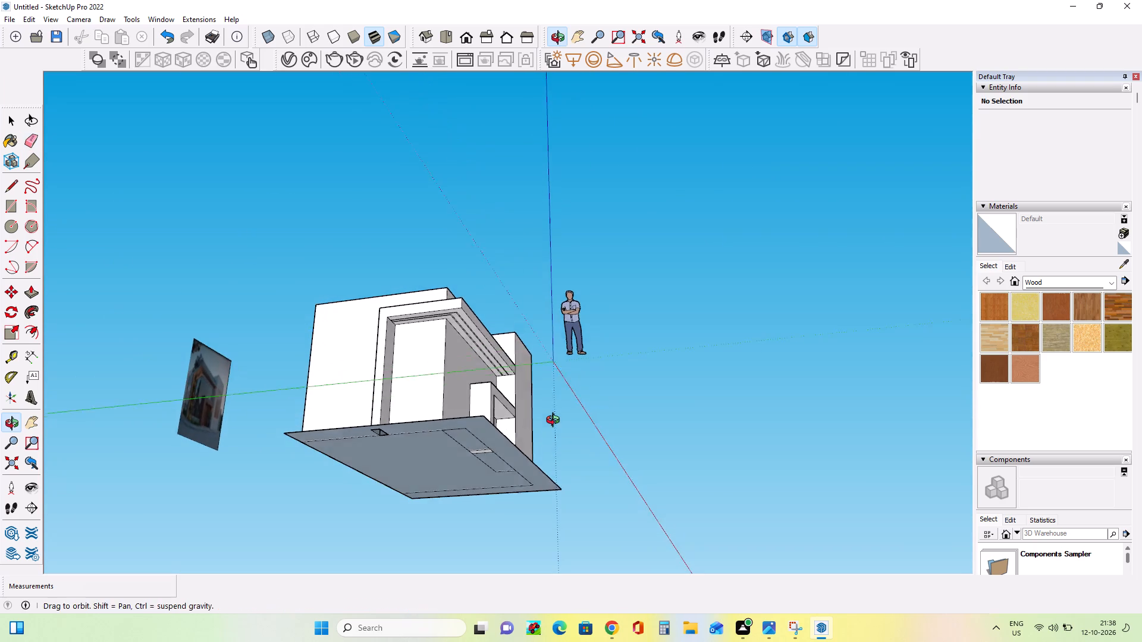
pyautogui.moveTo(556, 421); pyautogui.dragTo(548, 422, button='middle')
pyautogui.scroll(11, 168, 410)
pyautogui.scroll(-1, 235, 364)
pyautogui.scroll(12, 235, 362)
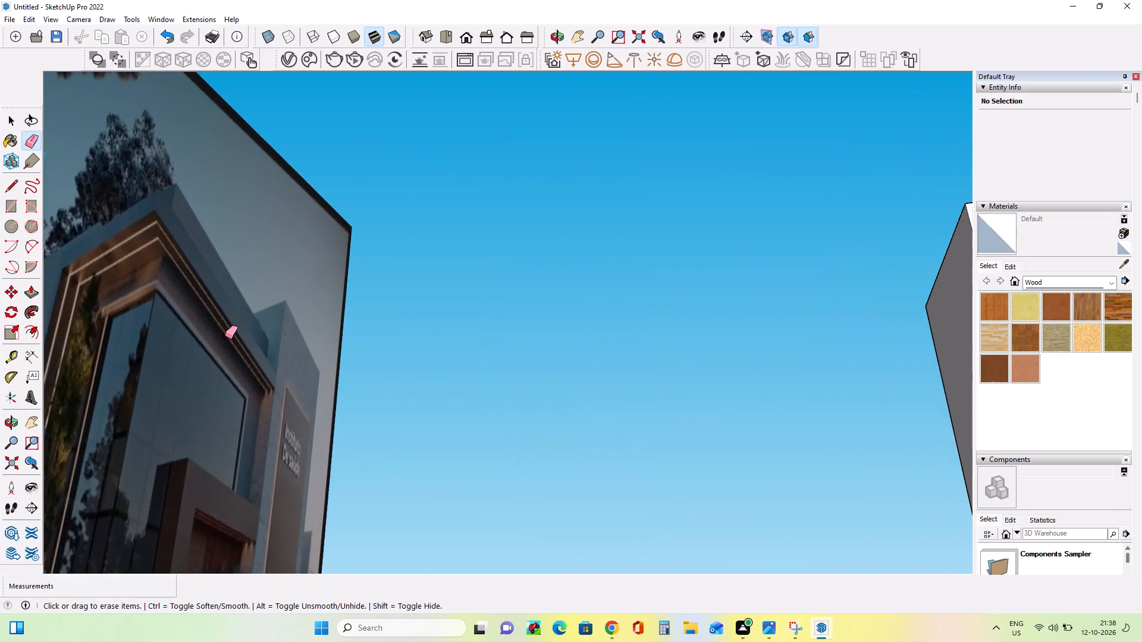
pyautogui.scroll(4, 225, 334)
pyautogui.scroll(-10, 224, 332)
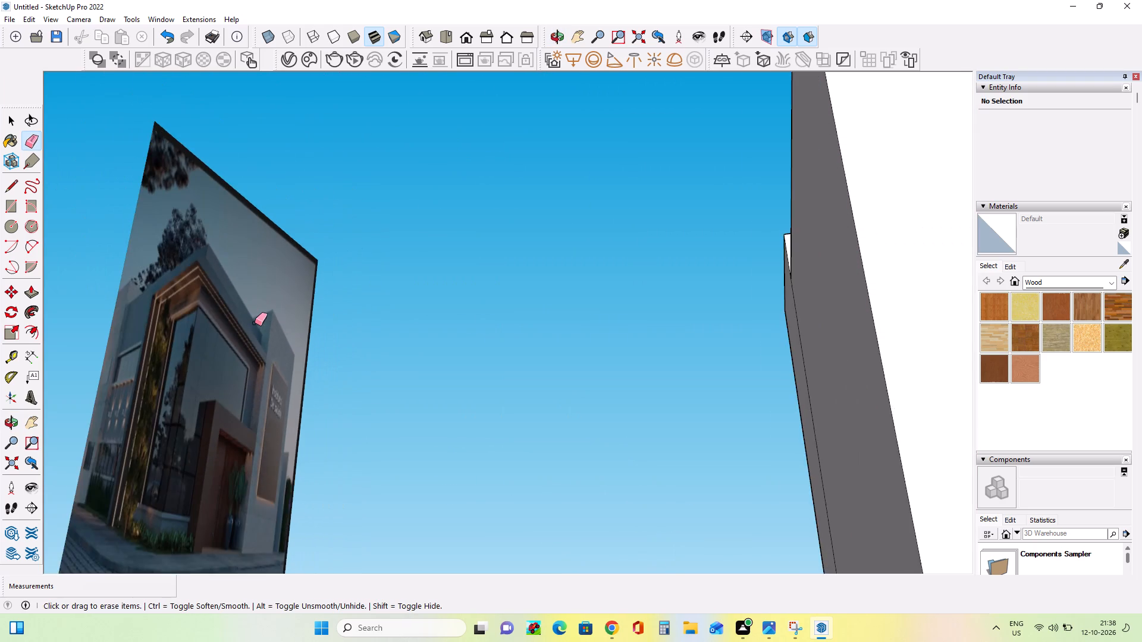
pyautogui.scroll(-12, 255, 323)
pyautogui.moveTo(537, 368); pyautogui.dragTo(368, 426, button='middle')
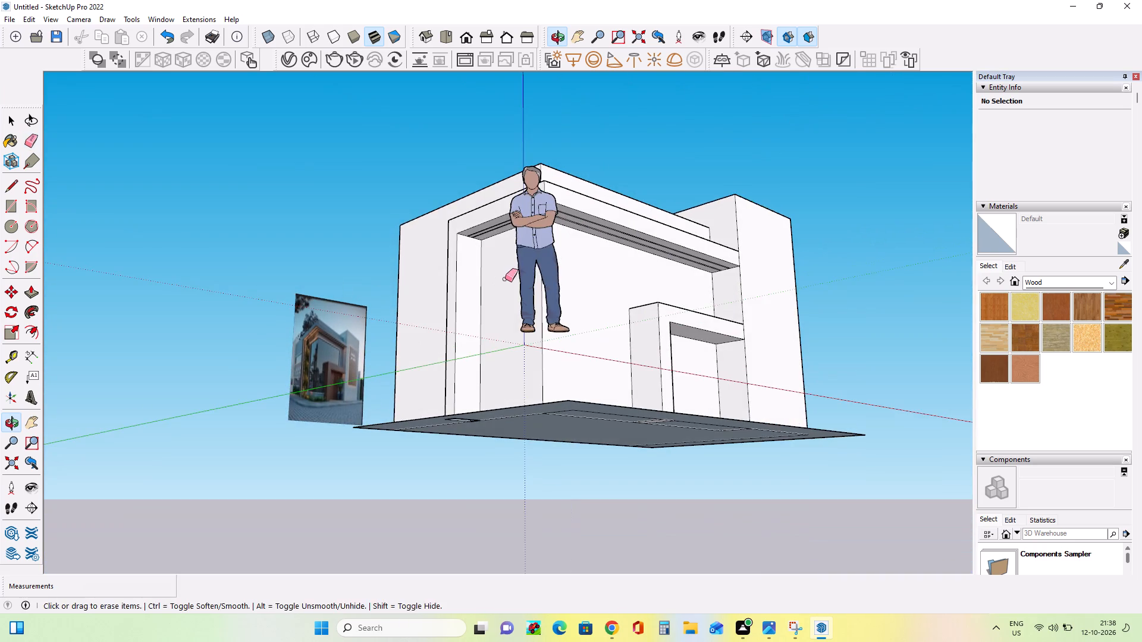
pyautogui.moveTo(504, 277); pyautogui.dragTo(443, 174, button='middle')
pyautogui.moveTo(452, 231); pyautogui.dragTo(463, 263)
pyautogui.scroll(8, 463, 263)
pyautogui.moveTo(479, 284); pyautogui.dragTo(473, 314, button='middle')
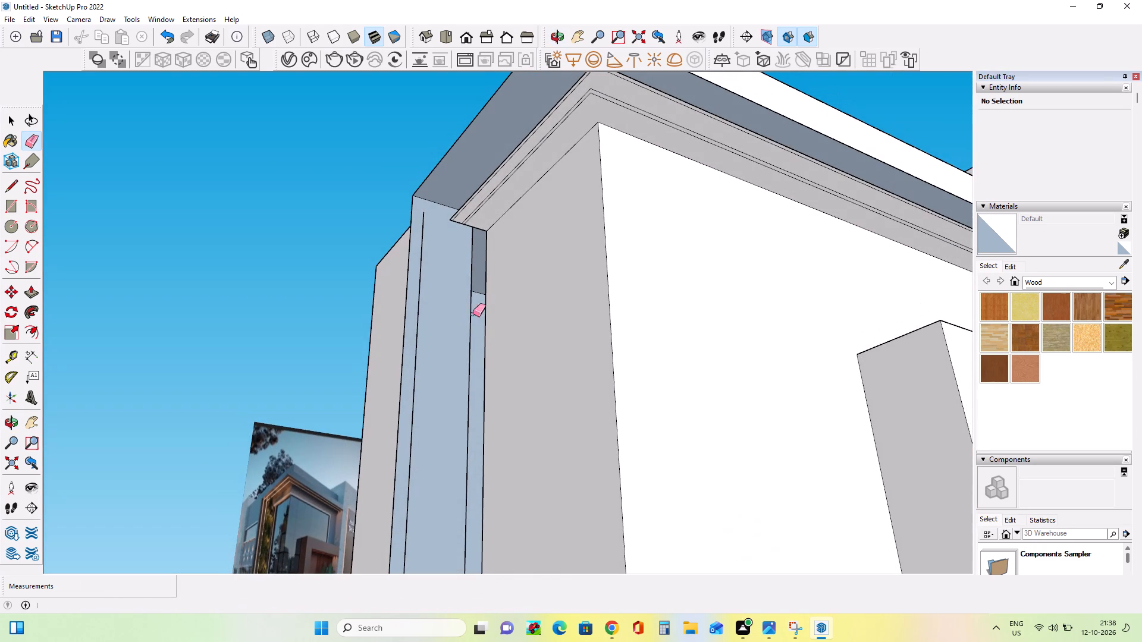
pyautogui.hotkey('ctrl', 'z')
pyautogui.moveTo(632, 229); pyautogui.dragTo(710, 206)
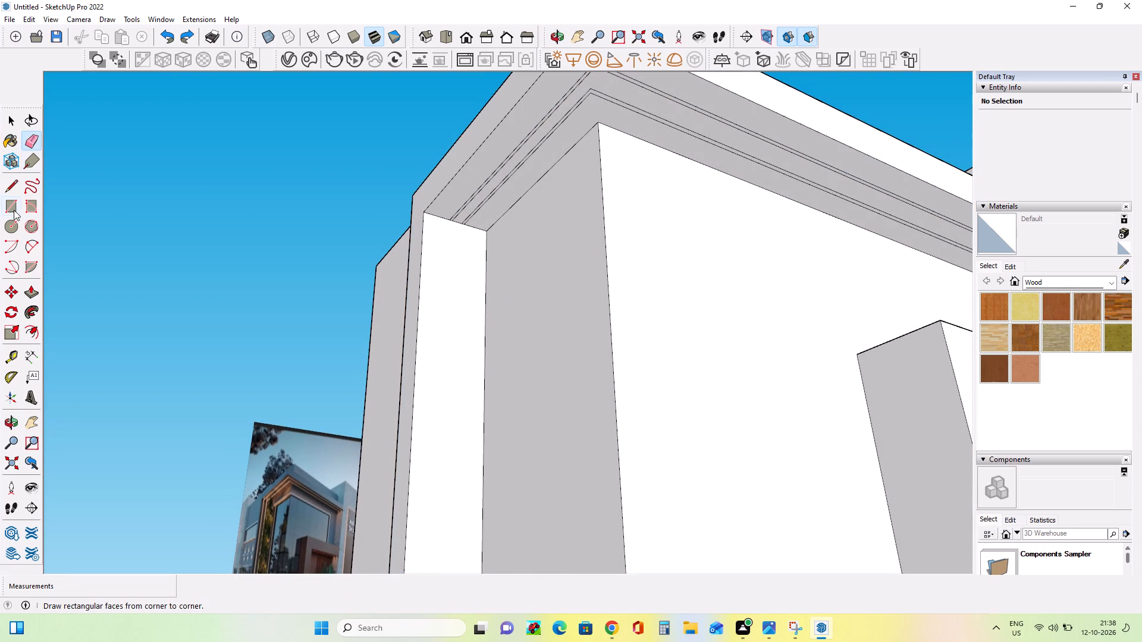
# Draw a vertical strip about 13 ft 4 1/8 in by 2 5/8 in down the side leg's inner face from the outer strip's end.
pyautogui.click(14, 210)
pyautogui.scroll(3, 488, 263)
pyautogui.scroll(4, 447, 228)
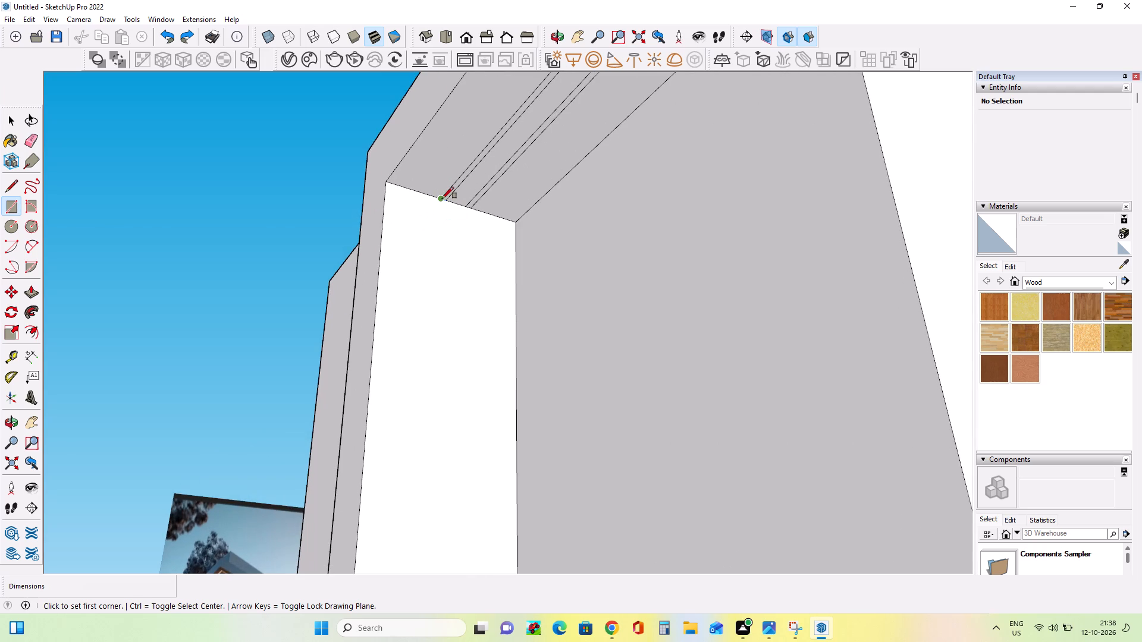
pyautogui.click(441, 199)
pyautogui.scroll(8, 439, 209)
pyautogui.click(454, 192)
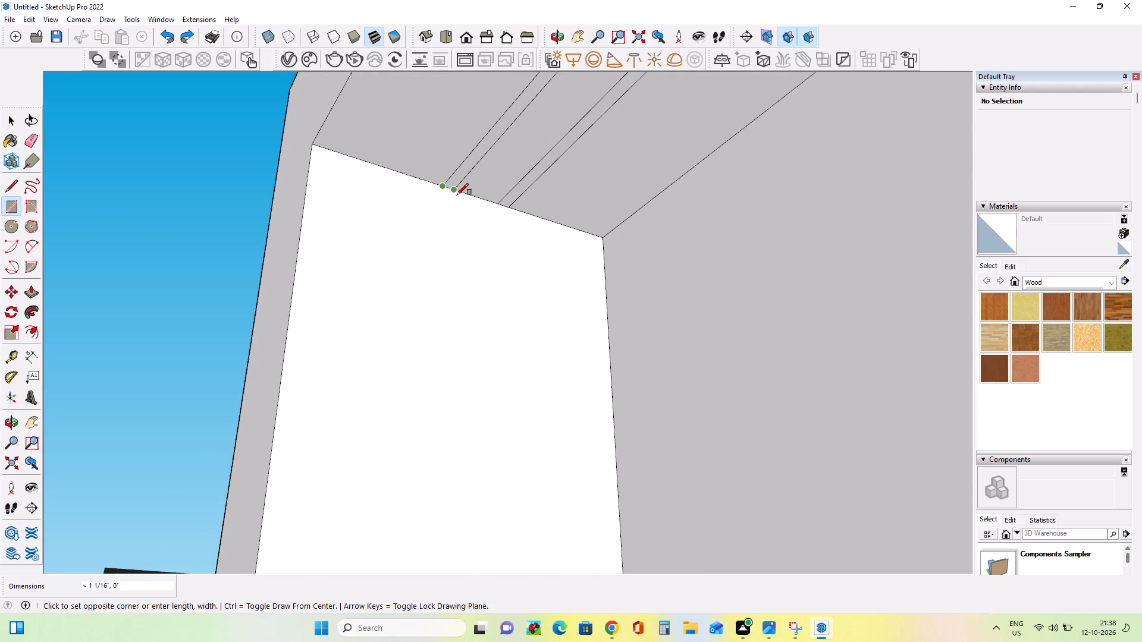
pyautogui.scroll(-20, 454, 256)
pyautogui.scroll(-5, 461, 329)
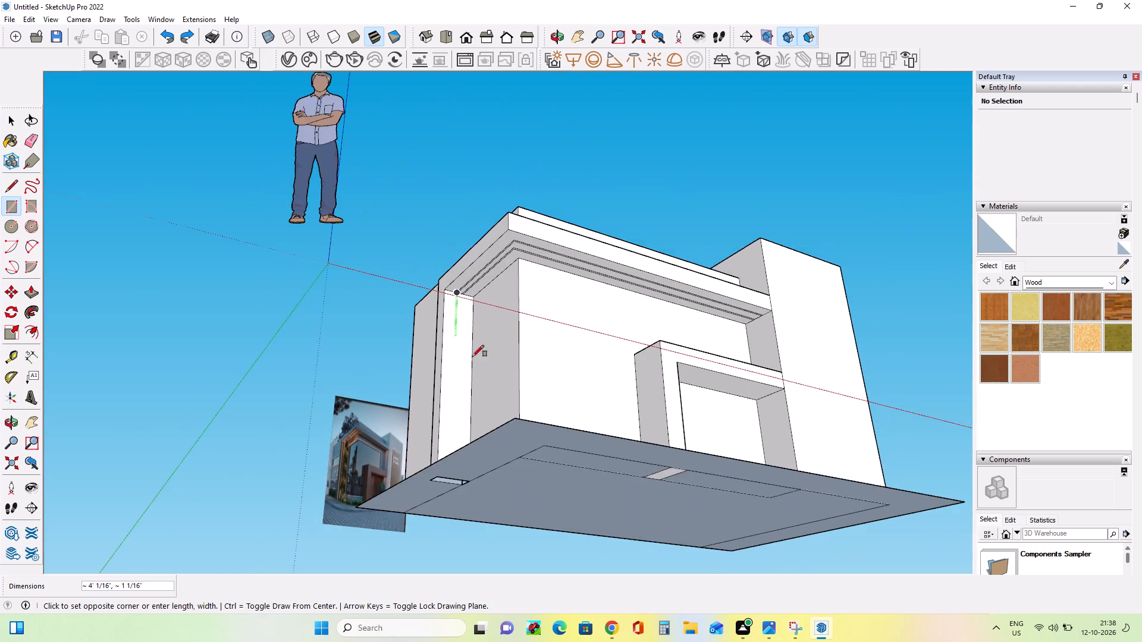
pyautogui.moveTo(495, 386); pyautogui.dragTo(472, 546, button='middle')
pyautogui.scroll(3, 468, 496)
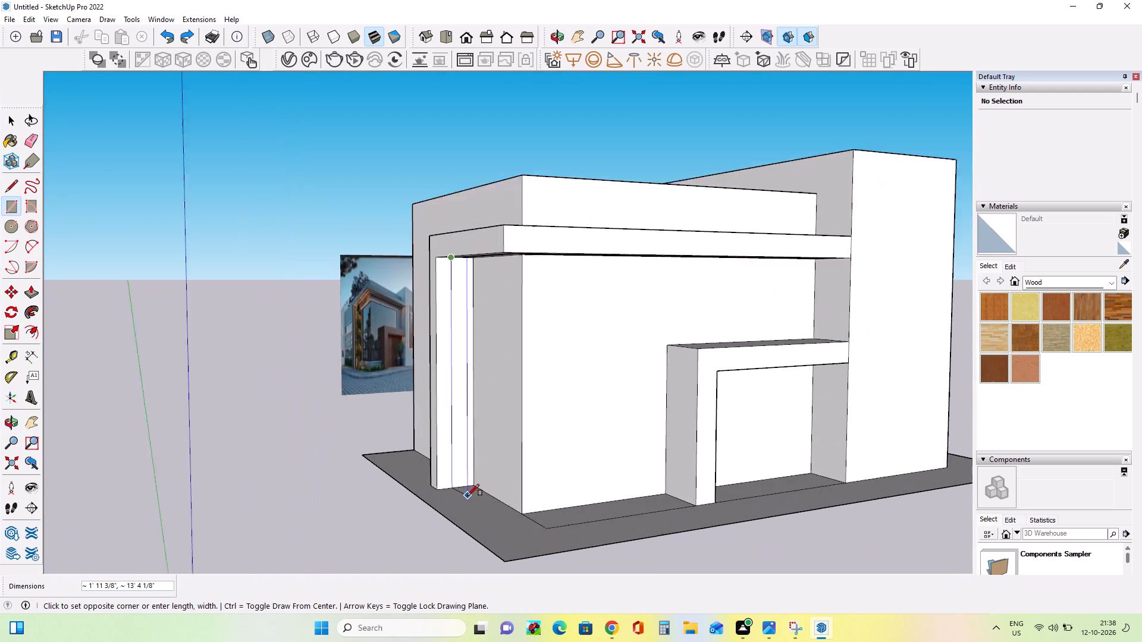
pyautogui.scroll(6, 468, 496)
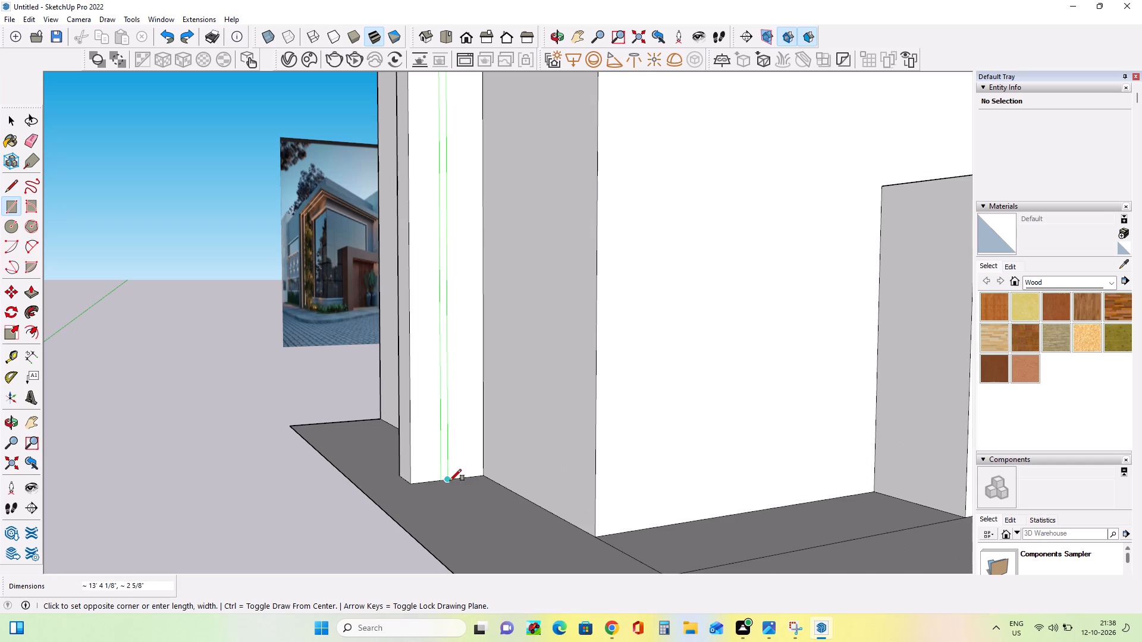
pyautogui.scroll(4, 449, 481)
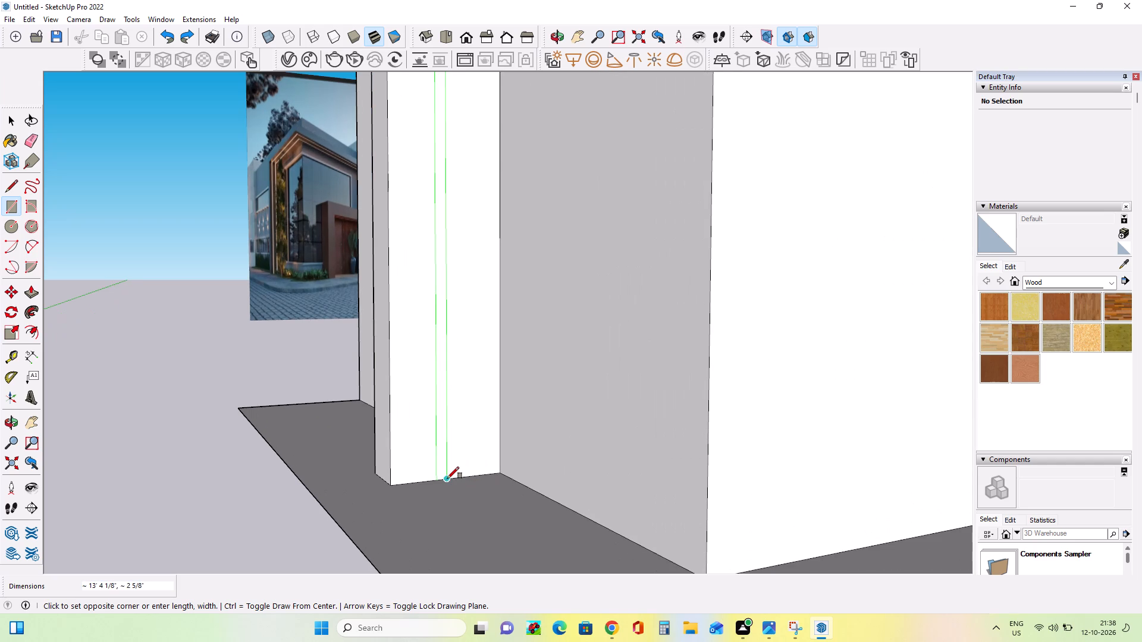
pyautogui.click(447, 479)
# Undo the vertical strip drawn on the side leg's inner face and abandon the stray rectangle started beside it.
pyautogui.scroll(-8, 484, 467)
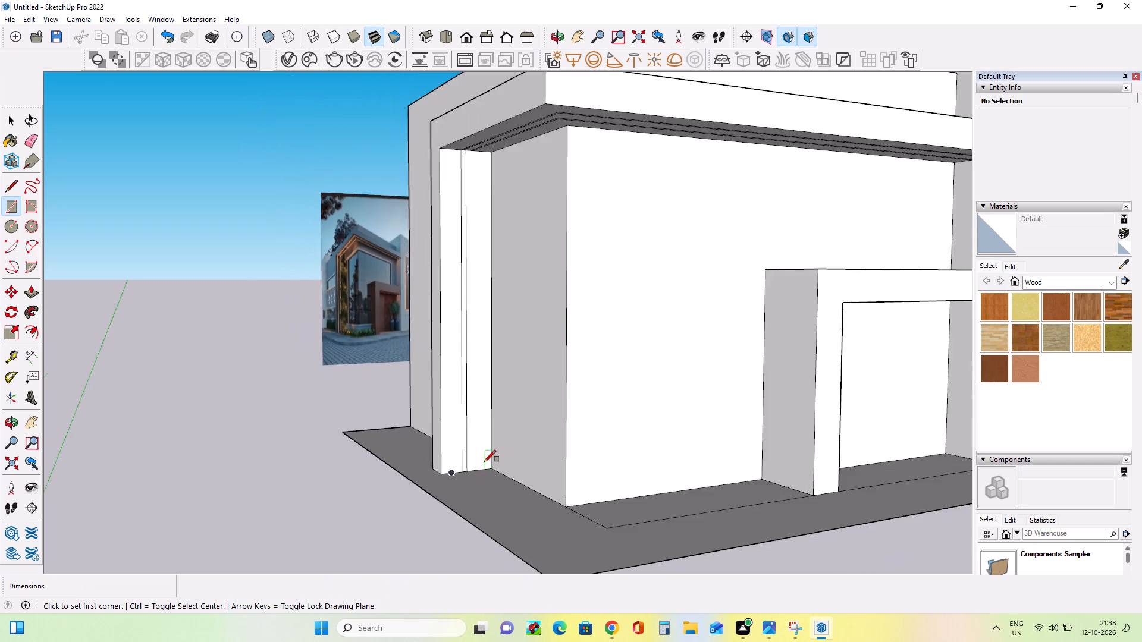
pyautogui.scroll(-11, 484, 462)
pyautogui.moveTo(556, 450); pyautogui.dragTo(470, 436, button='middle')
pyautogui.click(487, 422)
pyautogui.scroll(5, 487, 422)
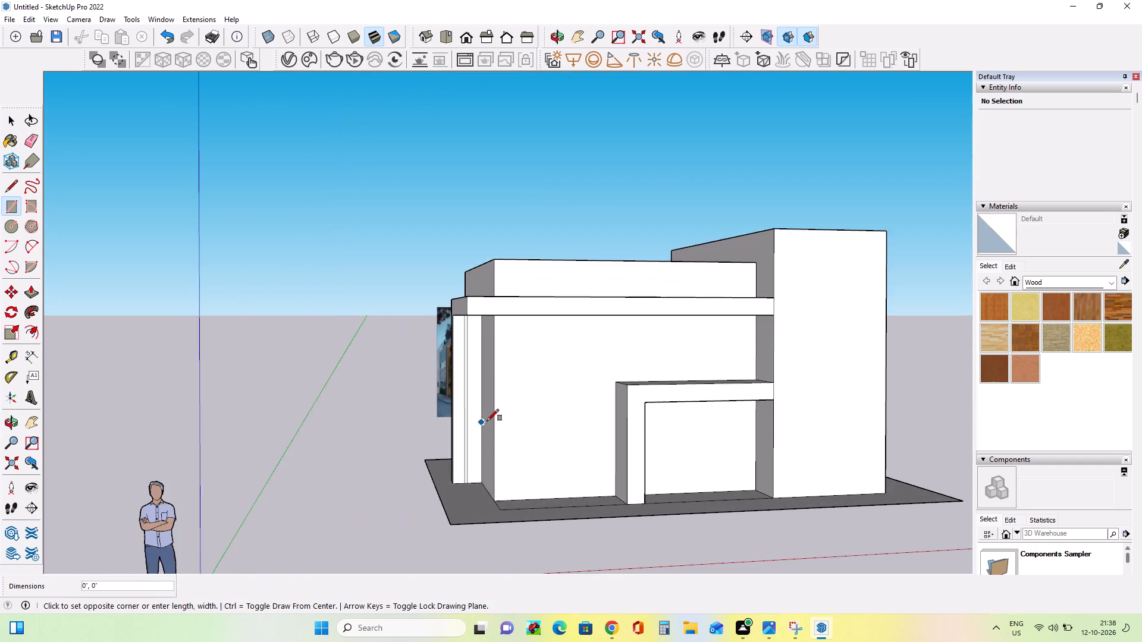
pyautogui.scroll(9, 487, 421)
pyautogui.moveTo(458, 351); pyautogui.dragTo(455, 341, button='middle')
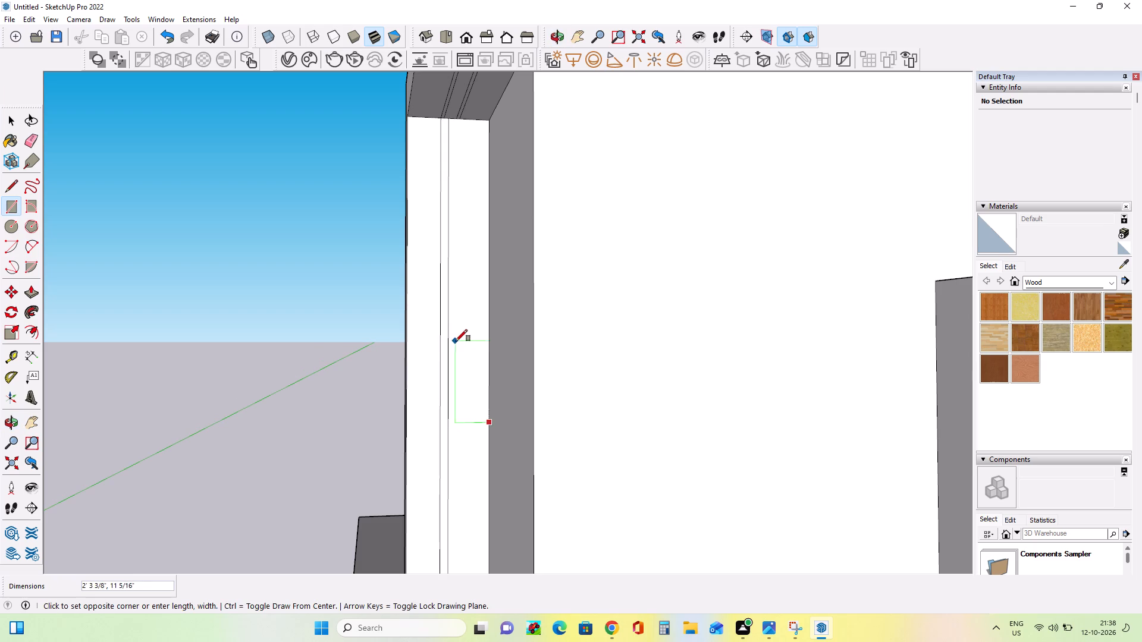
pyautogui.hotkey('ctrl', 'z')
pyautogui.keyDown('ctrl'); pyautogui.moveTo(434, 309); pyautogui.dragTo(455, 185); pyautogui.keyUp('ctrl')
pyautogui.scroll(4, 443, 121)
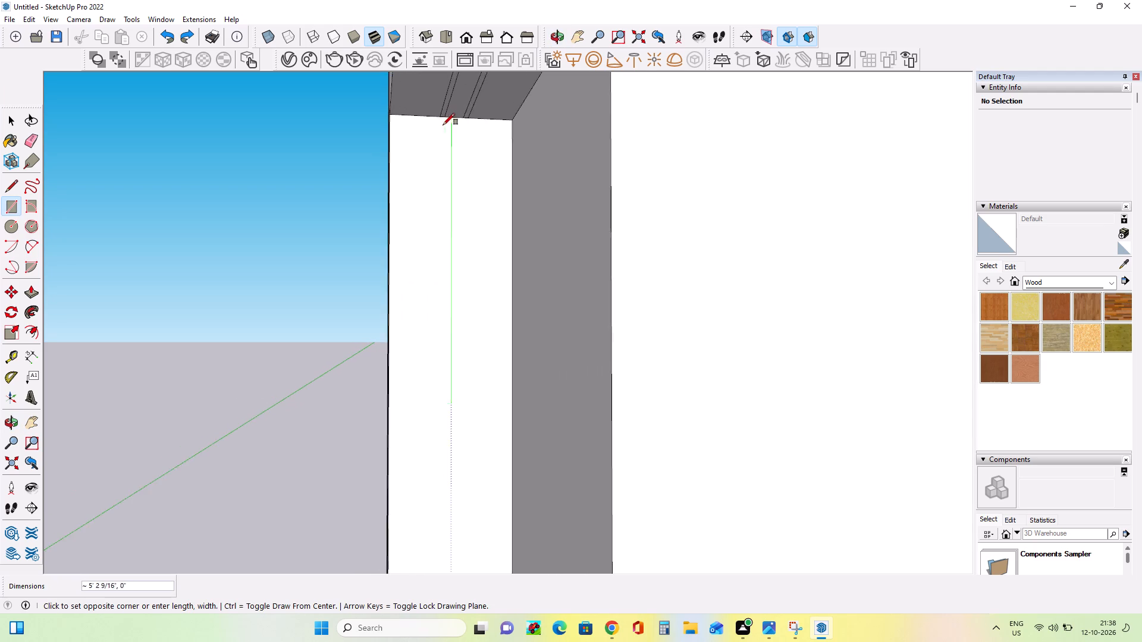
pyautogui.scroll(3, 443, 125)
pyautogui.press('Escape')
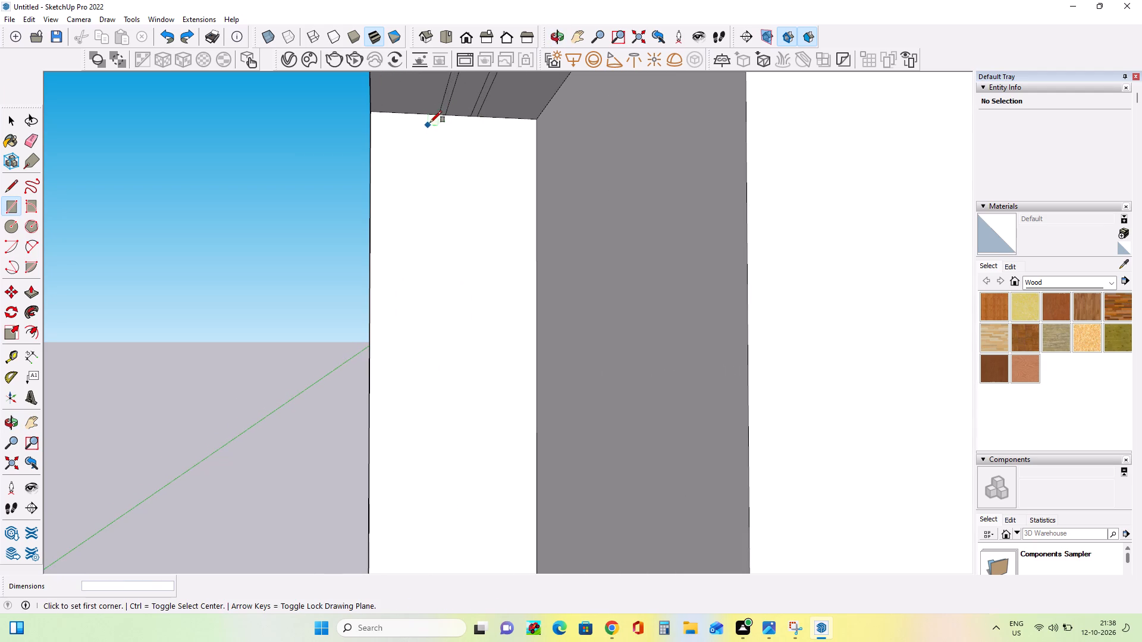
# Draw a vertical rectangle about 1 ft 9 13/16 in by 2 5/8 in on the side leg's inner face, below the outer strip's end.
pyautogui.click(441, 114)
pyautogui.scroll(8, 449, 118)
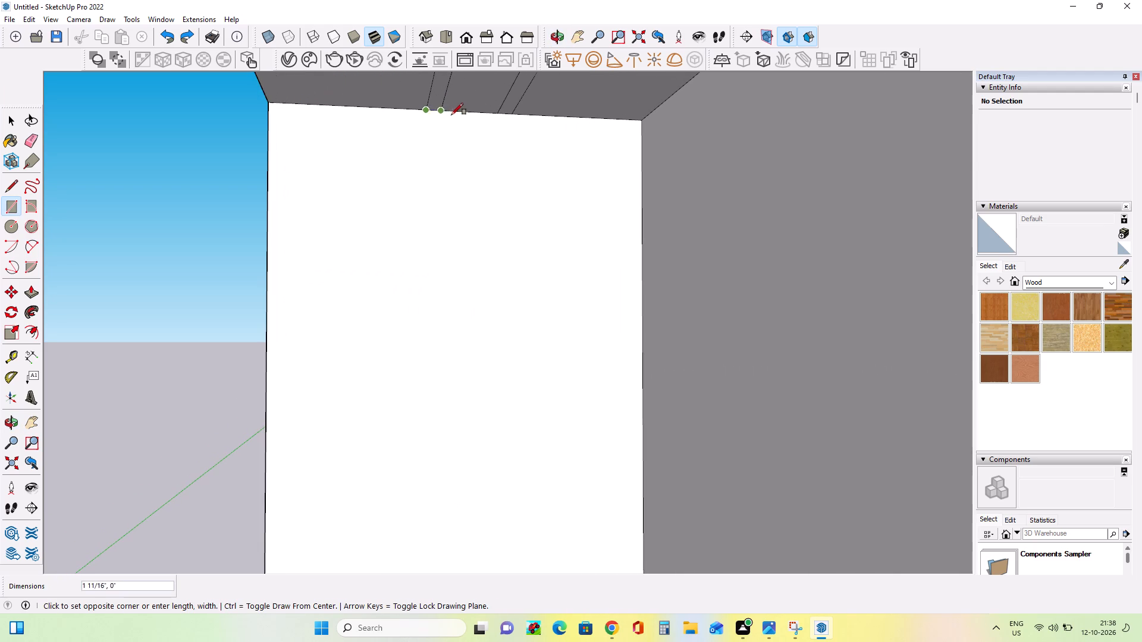
pyautogui.click(444, 111)
pyautogui.scroll(-9, 451, 217)
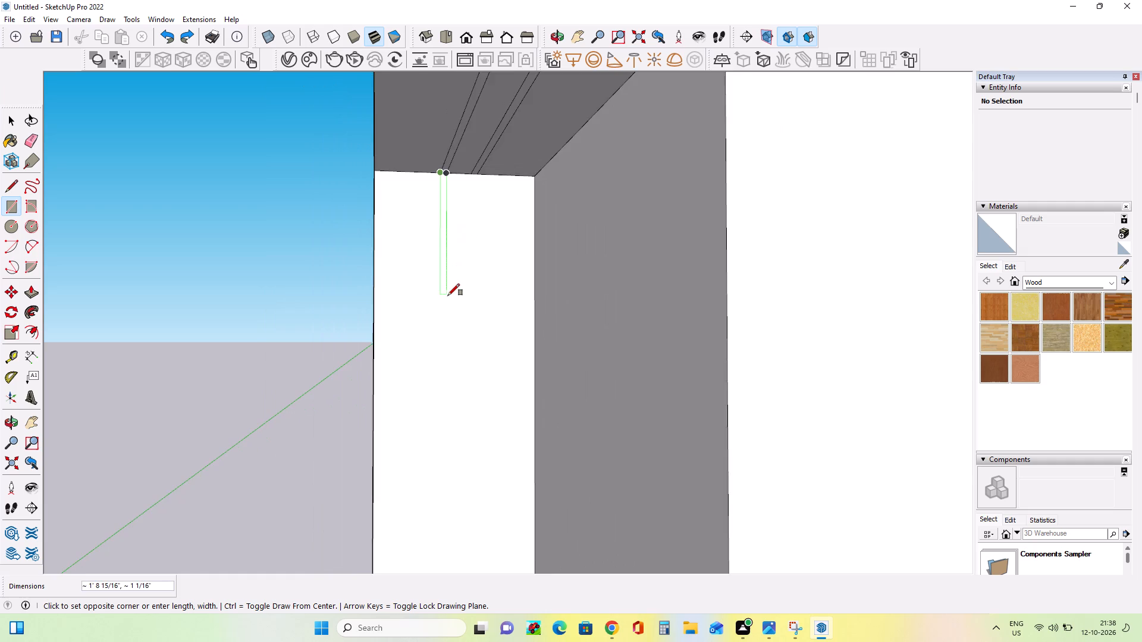
pyautogui.scroll(-9, 448, 295)
pyautogui.scroll(-8, 459, 378)
pyautogui.scroll(3, 462, 561)
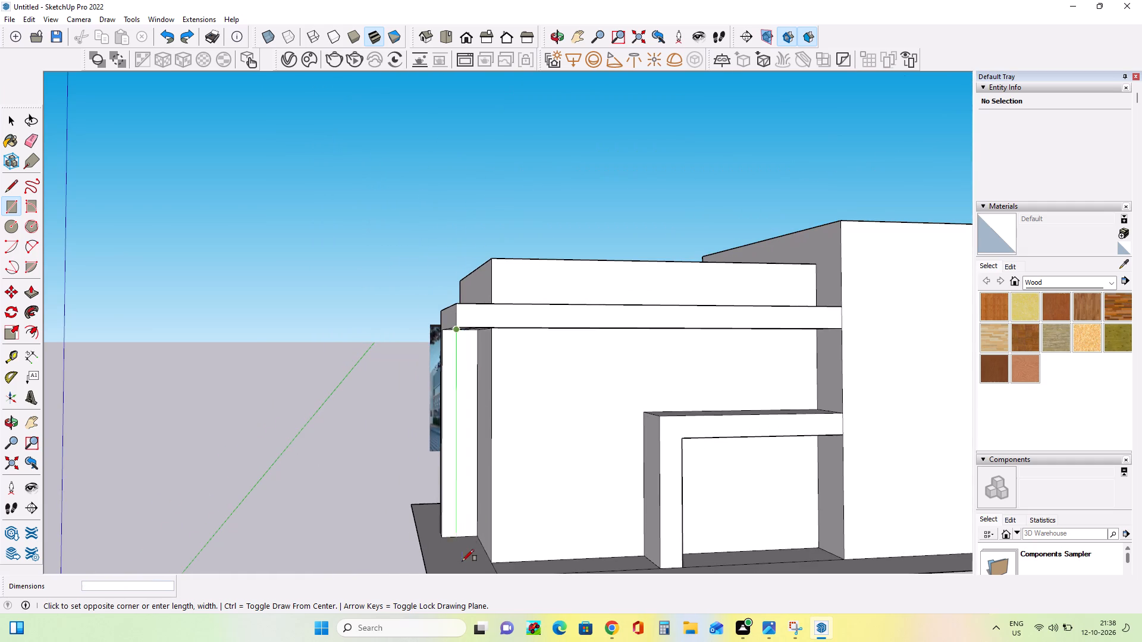
pyautogui.scroll(4, 462, 561)
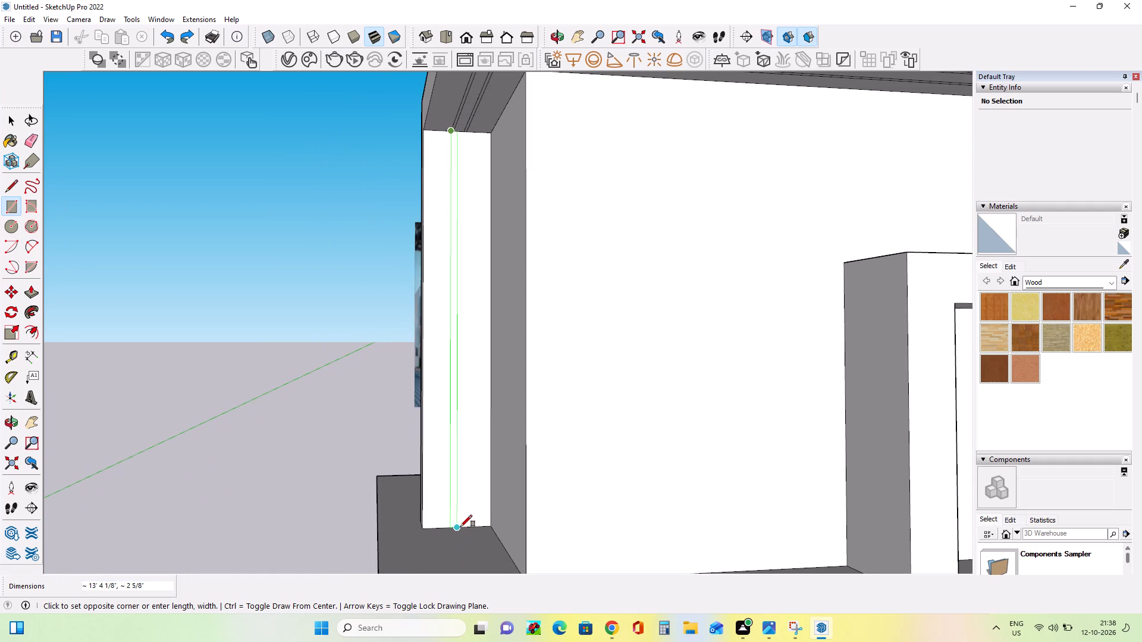
pyautogui.scroll(2, 451, 526)
pyautogui.scroll(-1, 451, 526)
pyautogui.scroll(2, 451, 526)
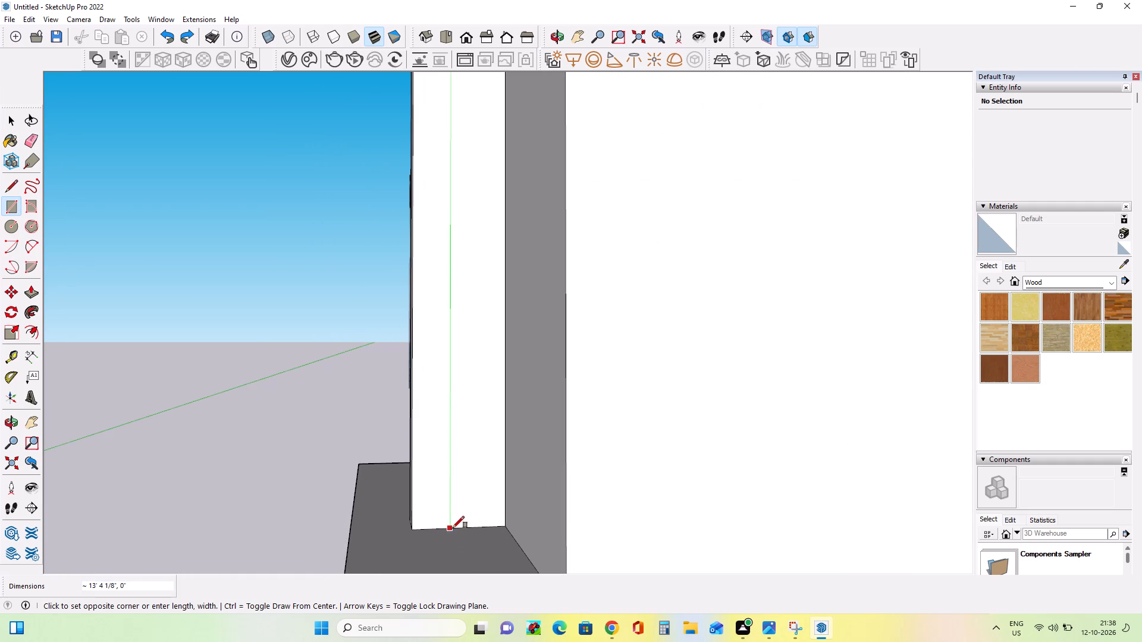
pyautogui.scroll(-9, 452, 502)
pyautogui.click(452, 502)
pyautogui.moveTo(453, 503); pyautogui.dragTo(459, 310)
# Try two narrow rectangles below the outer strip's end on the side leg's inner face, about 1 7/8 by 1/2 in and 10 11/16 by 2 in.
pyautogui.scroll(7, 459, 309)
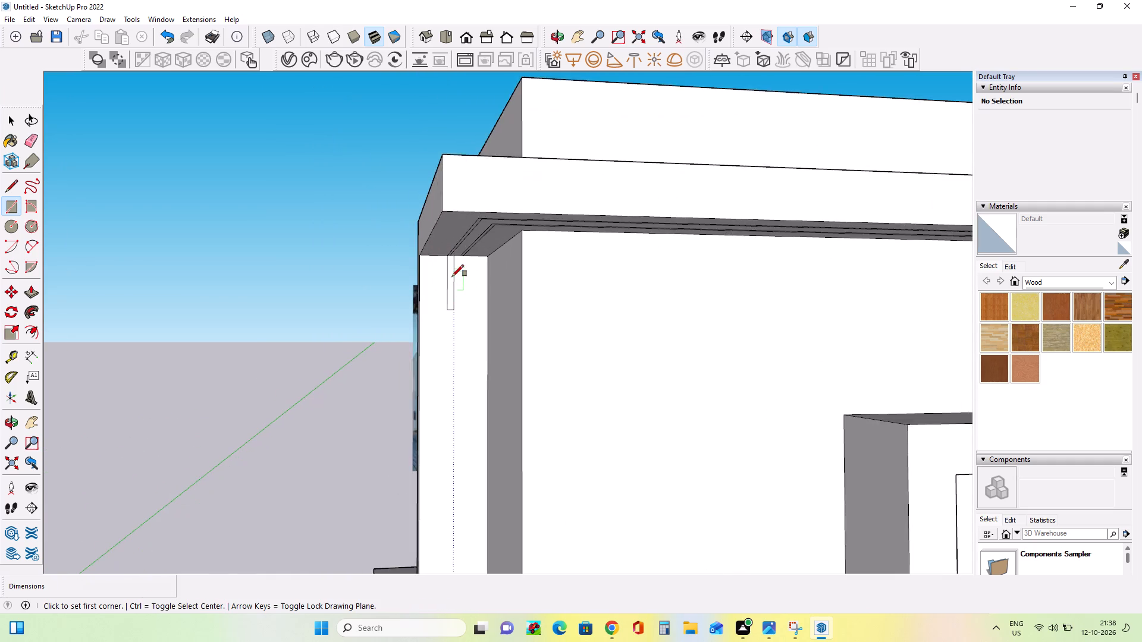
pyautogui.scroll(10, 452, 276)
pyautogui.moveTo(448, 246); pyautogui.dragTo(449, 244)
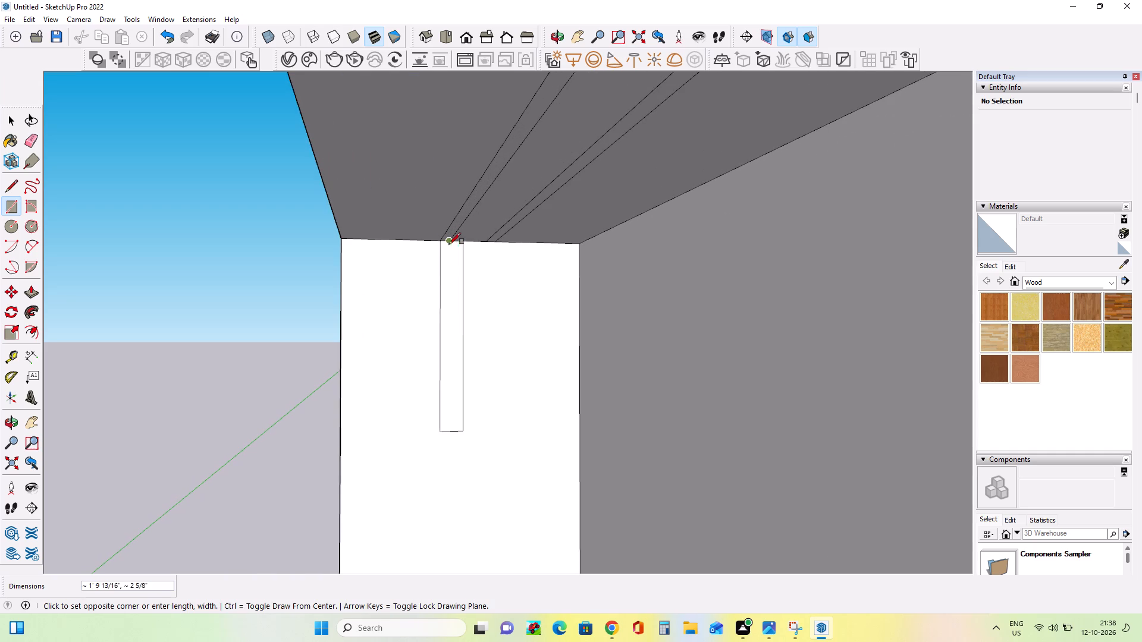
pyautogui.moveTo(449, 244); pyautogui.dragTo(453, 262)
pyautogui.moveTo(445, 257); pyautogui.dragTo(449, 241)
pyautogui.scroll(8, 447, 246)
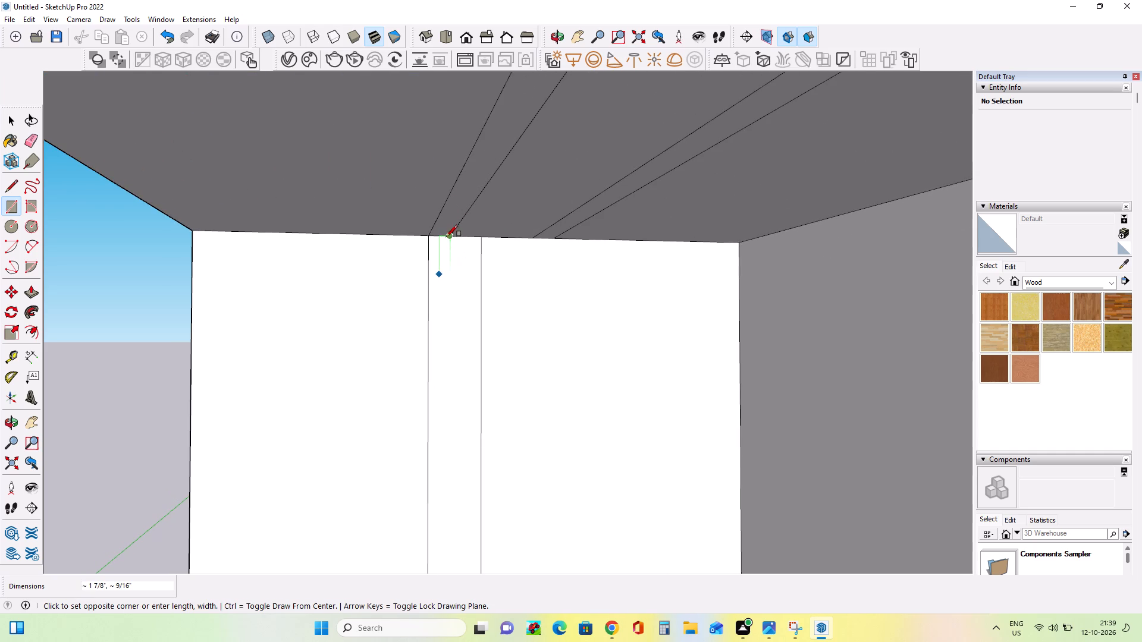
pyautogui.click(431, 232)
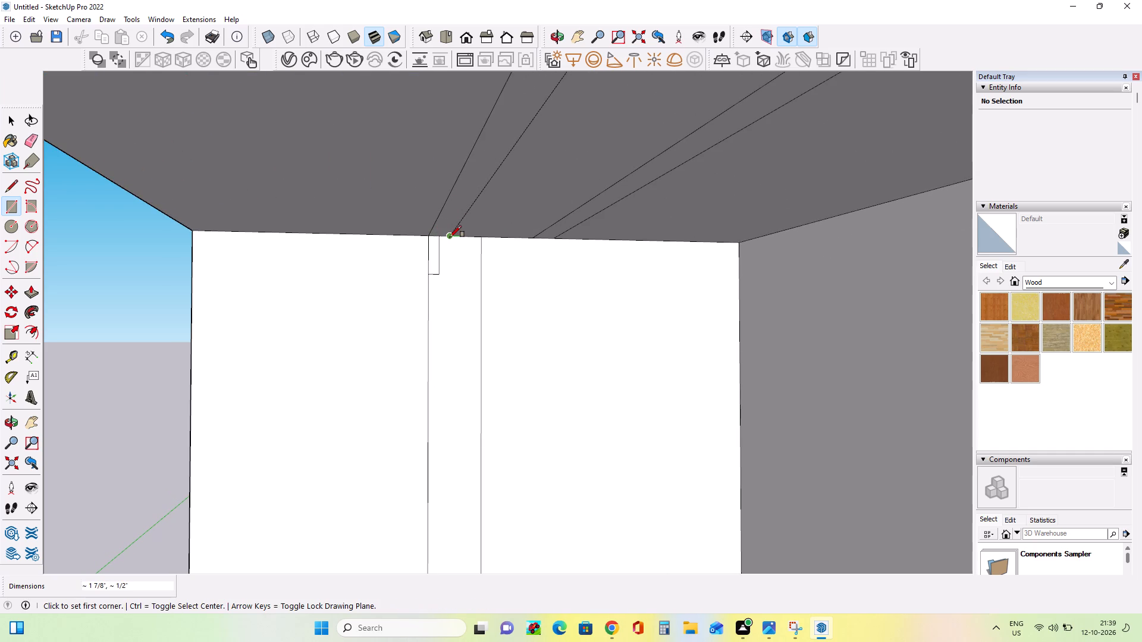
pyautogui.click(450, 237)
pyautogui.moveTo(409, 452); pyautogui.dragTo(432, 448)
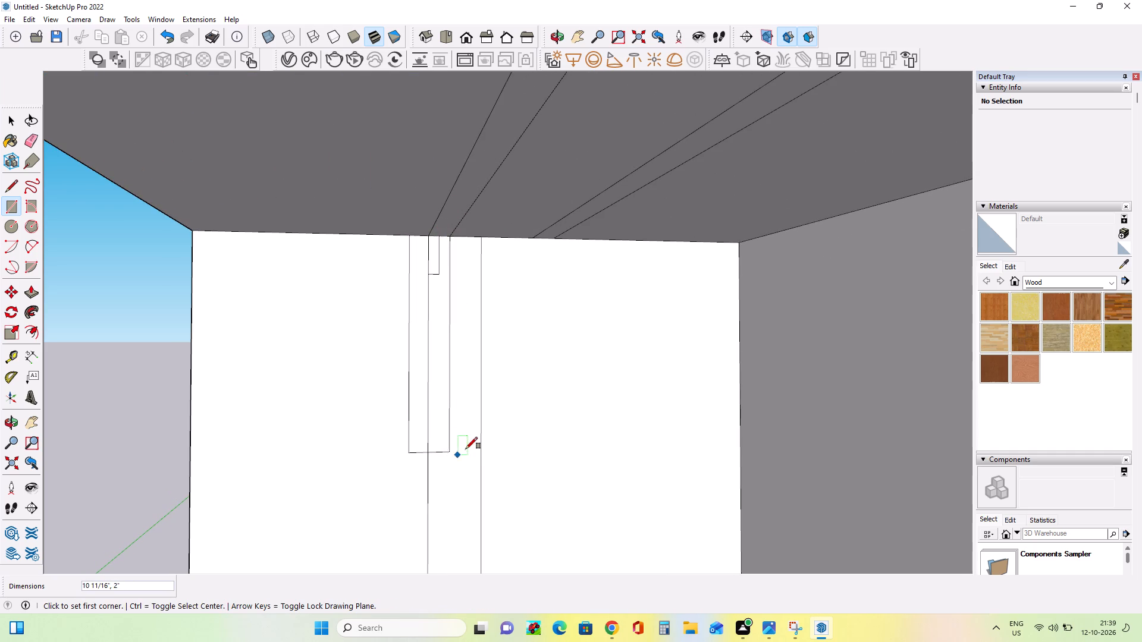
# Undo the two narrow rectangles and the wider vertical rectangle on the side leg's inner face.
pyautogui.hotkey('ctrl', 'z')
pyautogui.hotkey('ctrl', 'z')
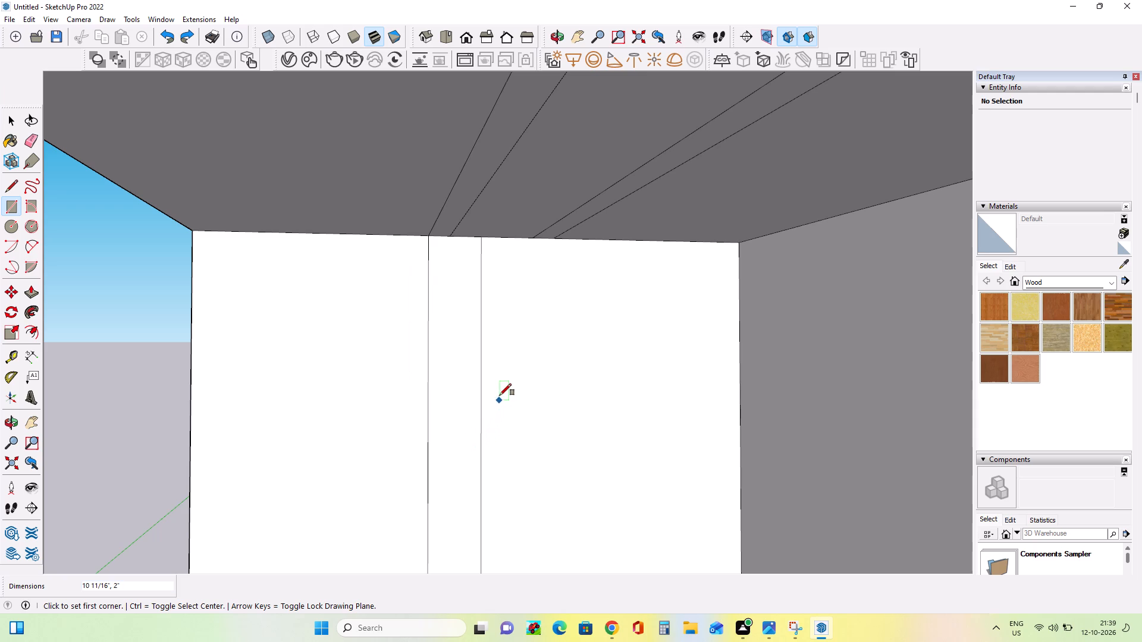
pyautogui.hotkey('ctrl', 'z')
# Draw a vertical rectangle about 9 1/4 in by 1 1/16 in on the side leg's inner face, matching the outer strip's end width.
pyautogui.click(434, 235)
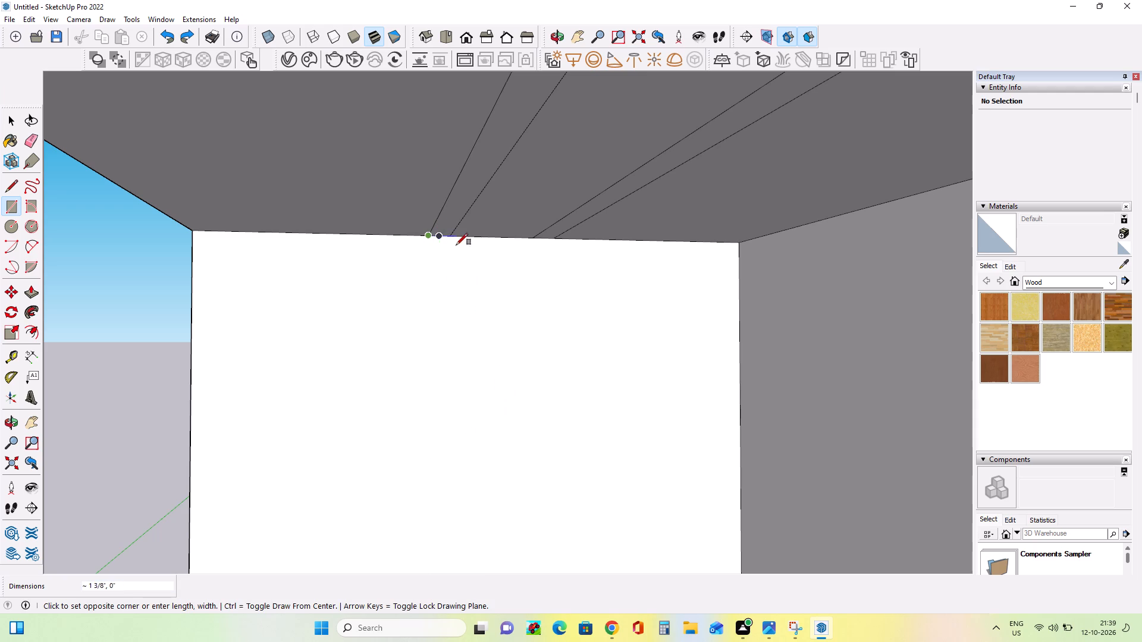
pyautogui.click(452, 235)
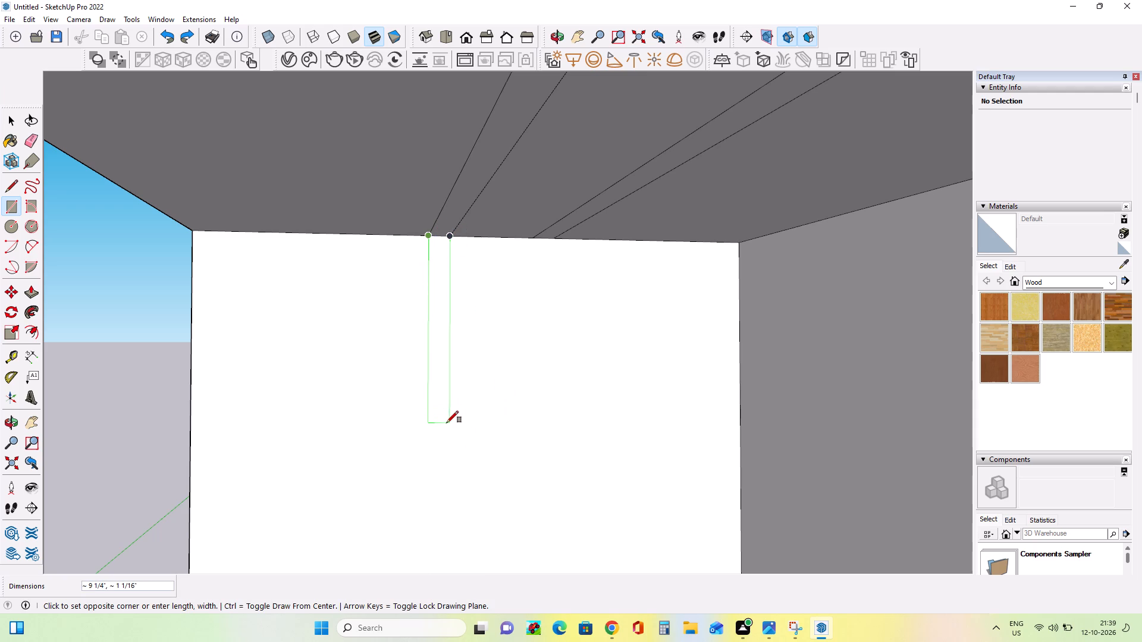
pyautogui.click(447, 423)
# Extend the side leg's vertical strip downward with a rectangle about 4 ft 8 5/8 in by 1 1/16 in, starting at its lower end.
pyautogui.scroll(-15, 417, 416)
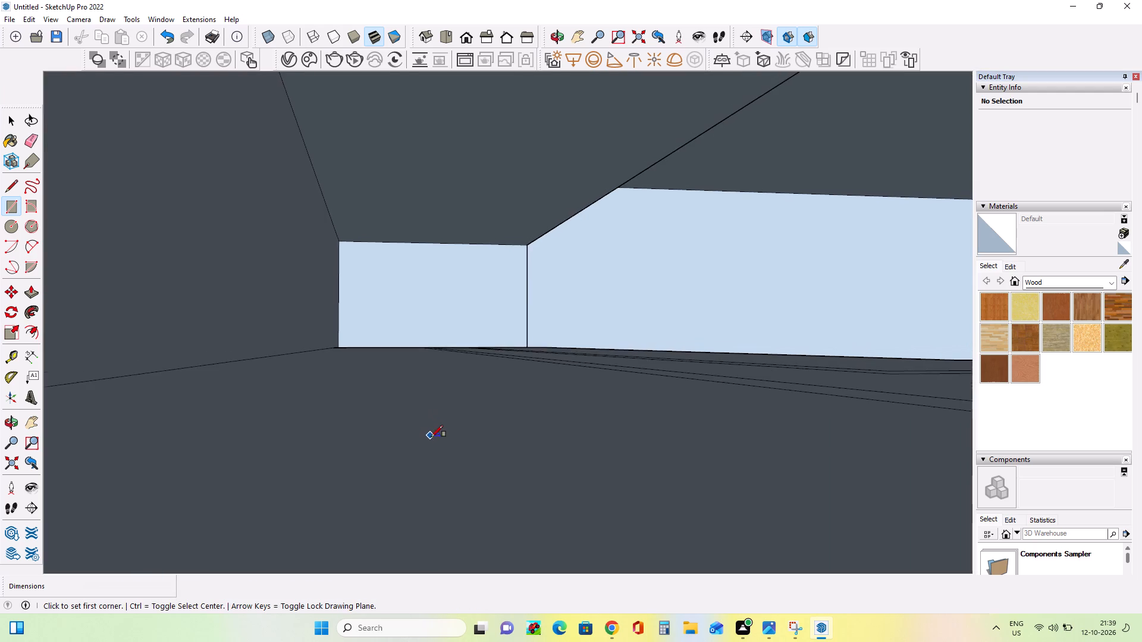
pyautogui.scroll(-7, 431, 437)
pyautogui.scroll(-14, 445, 405)
pyautogui.scroll(-7, 466, 394)
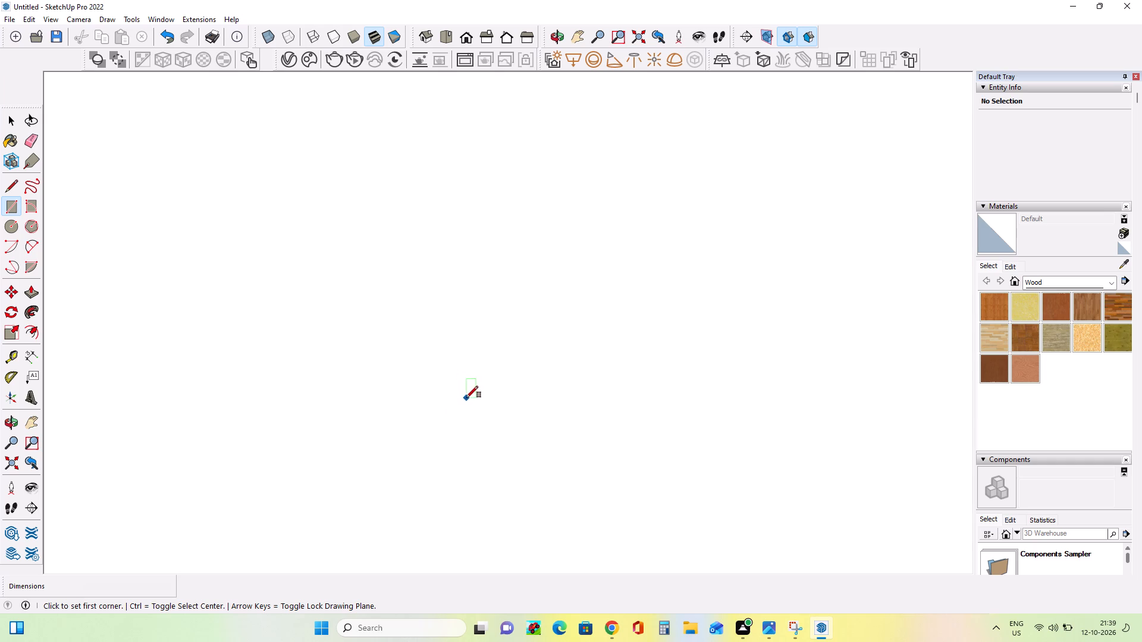
pyautogui.scroll(-7, 466, 398)
pyautogui.scroll(-14, 466, 385)
pyautogui.scroll(-6, 600, 402)
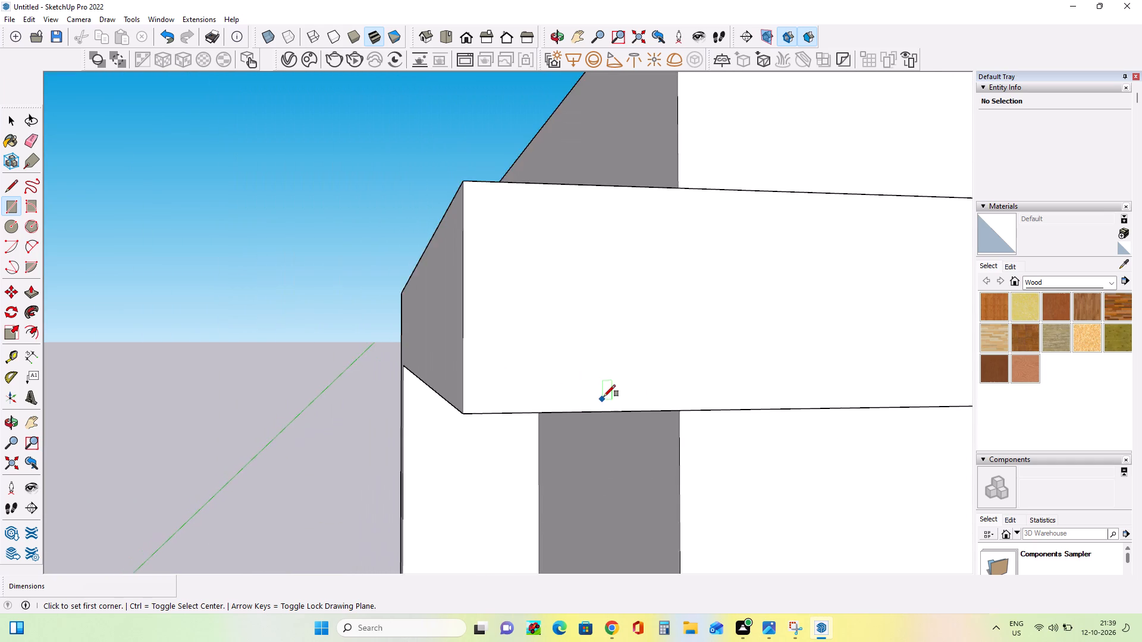
pyautogui.scroll(-9, 604, 396)
pyautogui.moveTo(26, 423); pyautogui.dragTo(34, 420)
pyautogui.click(34, 420)
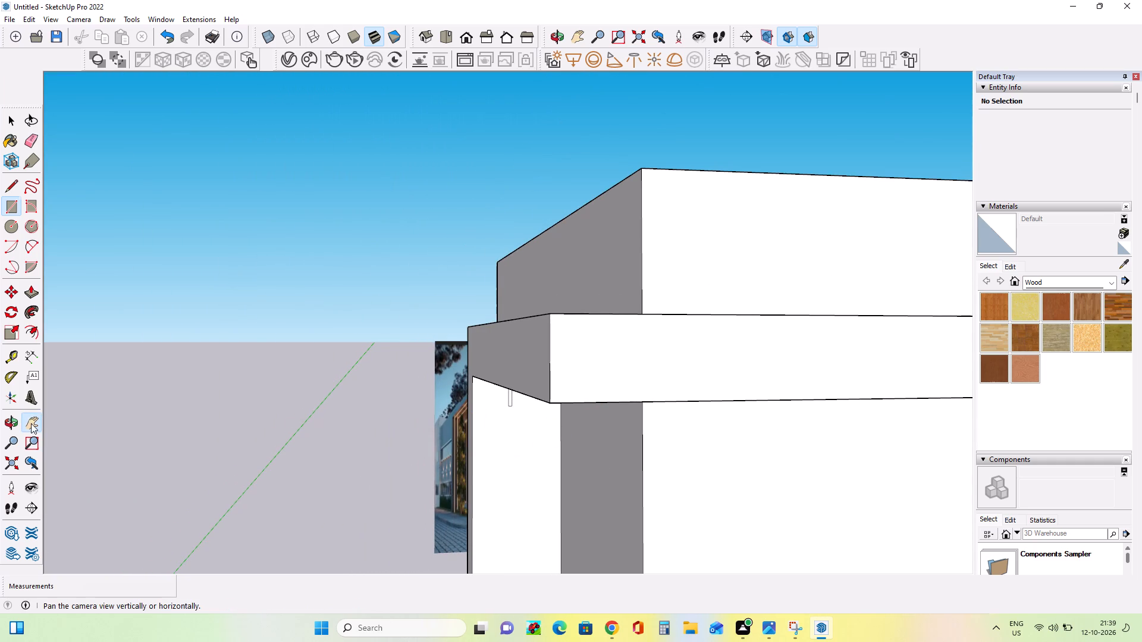
pyautogui.click(31, 423)
pyautogui.moveTo(479, 394); pyautogui.dragTo(11, 372)
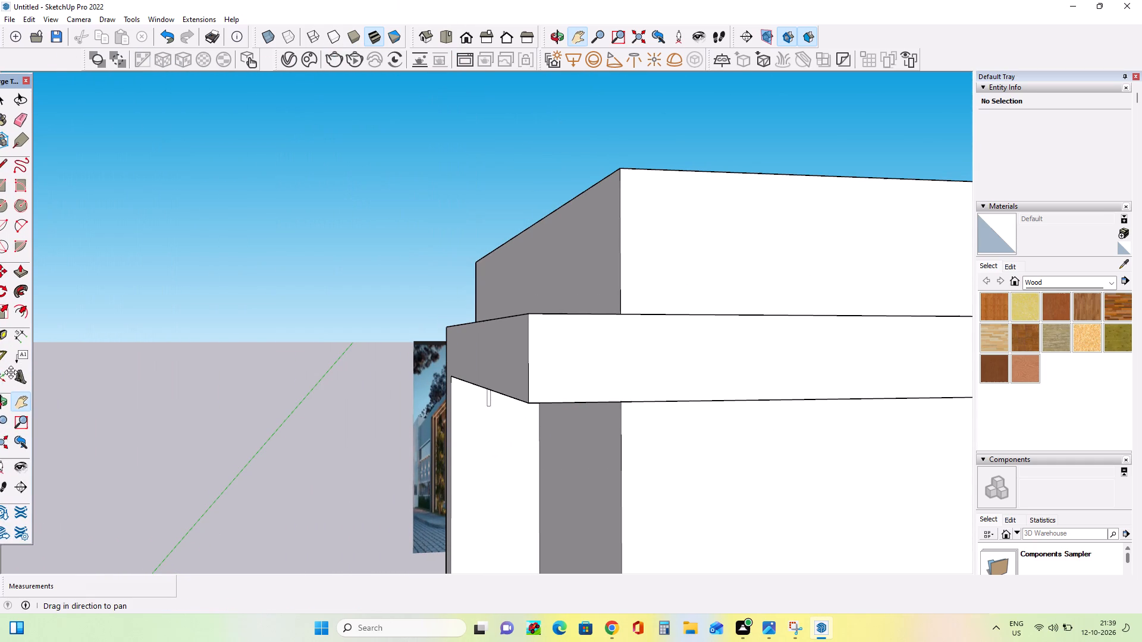
pyautogui.moveTo(11, 372); pyautogui.dragTo(23, 370)
pyautogui.moveTo(294, 408); pyautogui.dragTo(447, 485)
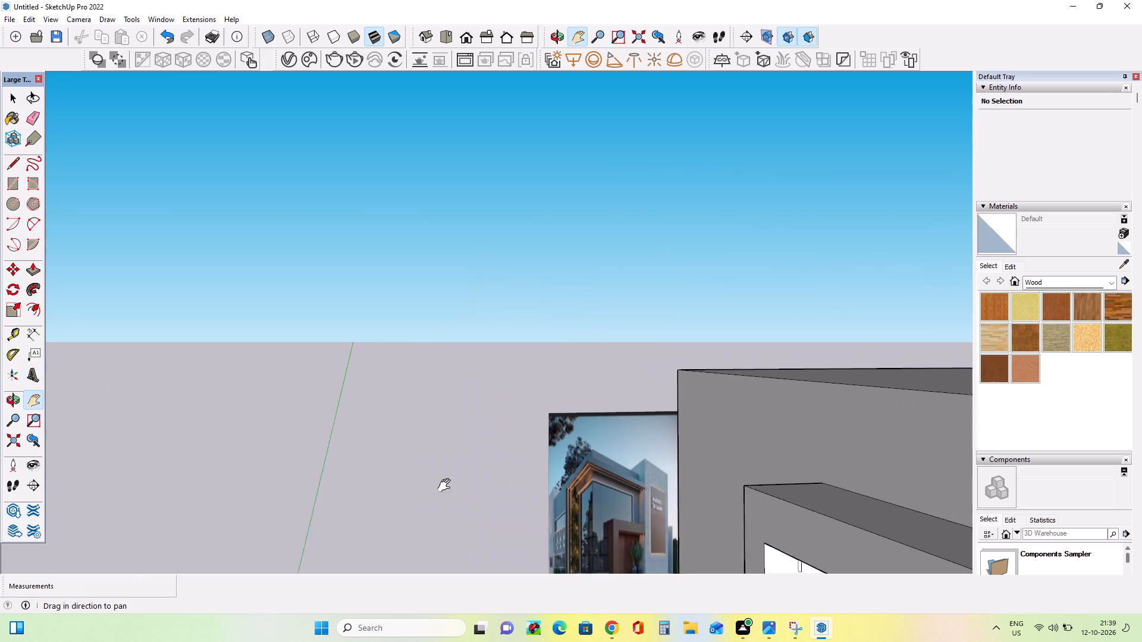
pyautogui.click(400, 384)
pyautogui.moveTo(539, 492); pyautogui.dragTo(409, 206)
pyautogui.moveTo(651, 325); pyautogui.dragTo(632, 411, button='middle')
pyautogui.moveTo(562, 253); pyautogui.dragTo(579, 440)
pyautogui.moveTo(736, 414); pyautogui.dragTo(734, 367, button='middle')
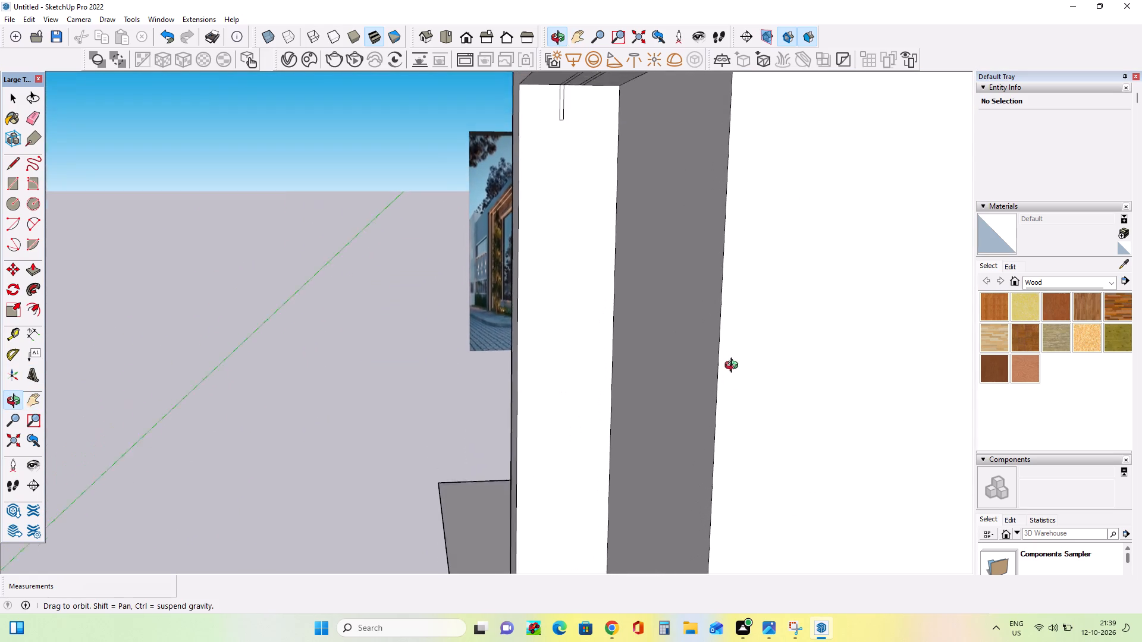
pyautogui.moveTo(734, 367); pyautogui.dragTo(723, 342, button='middle')
pyautogui.click(10, 194)
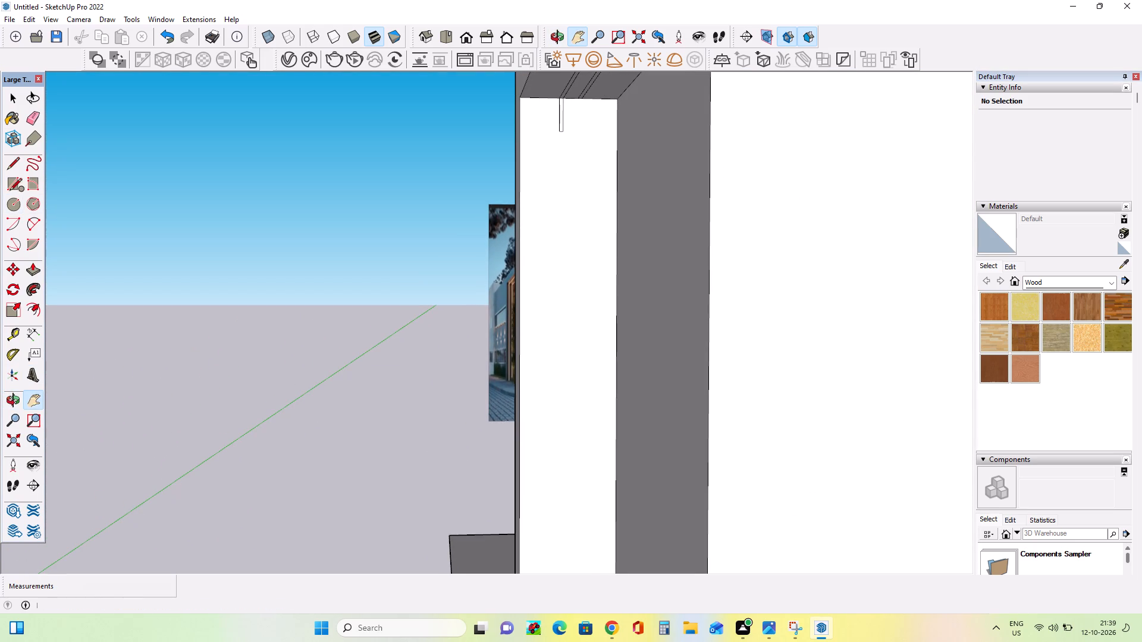
pyautogui.click(12, 184)
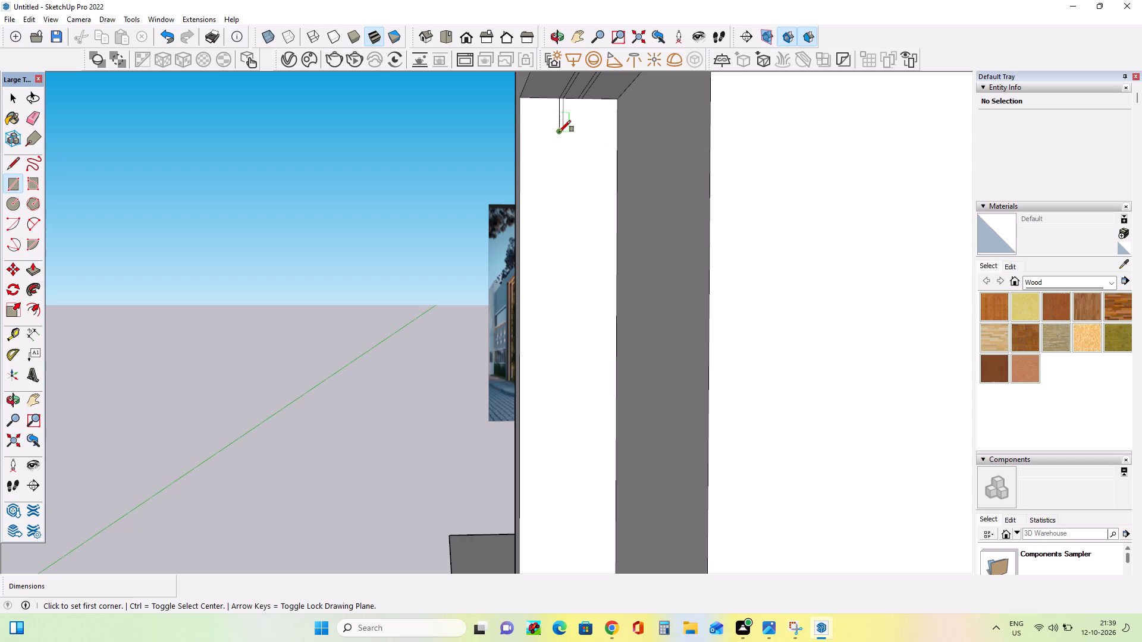
pyautogui.click(559, 132)
pyautogui.scroll(8, 561, 132)
pyautogui.click(565, 128)
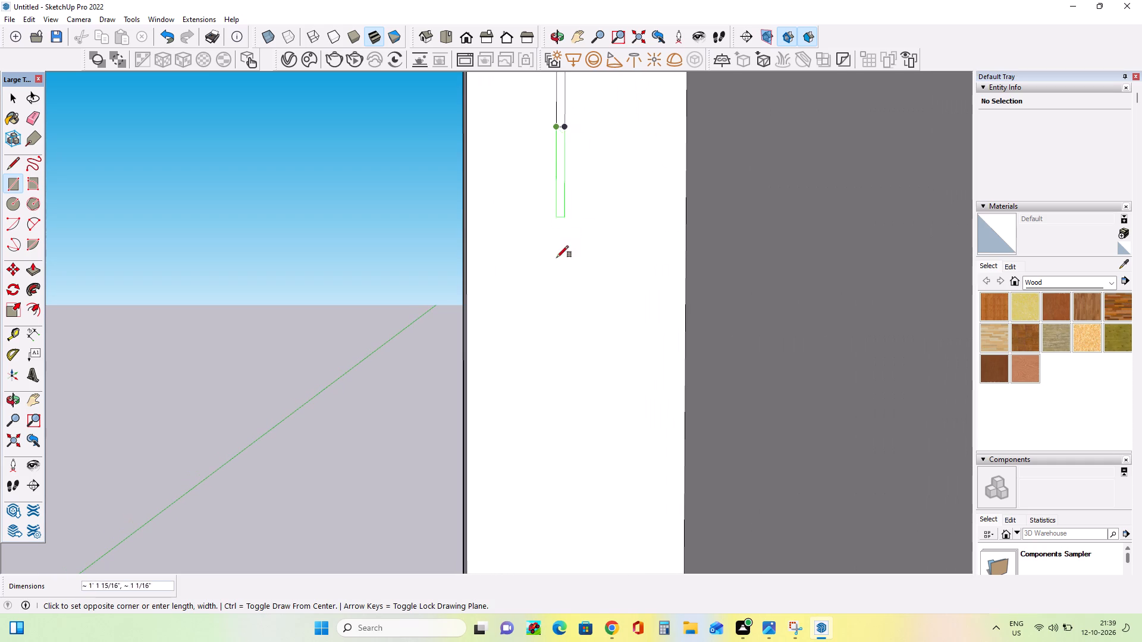
pyautogui.scroll(-4, 548, 286)
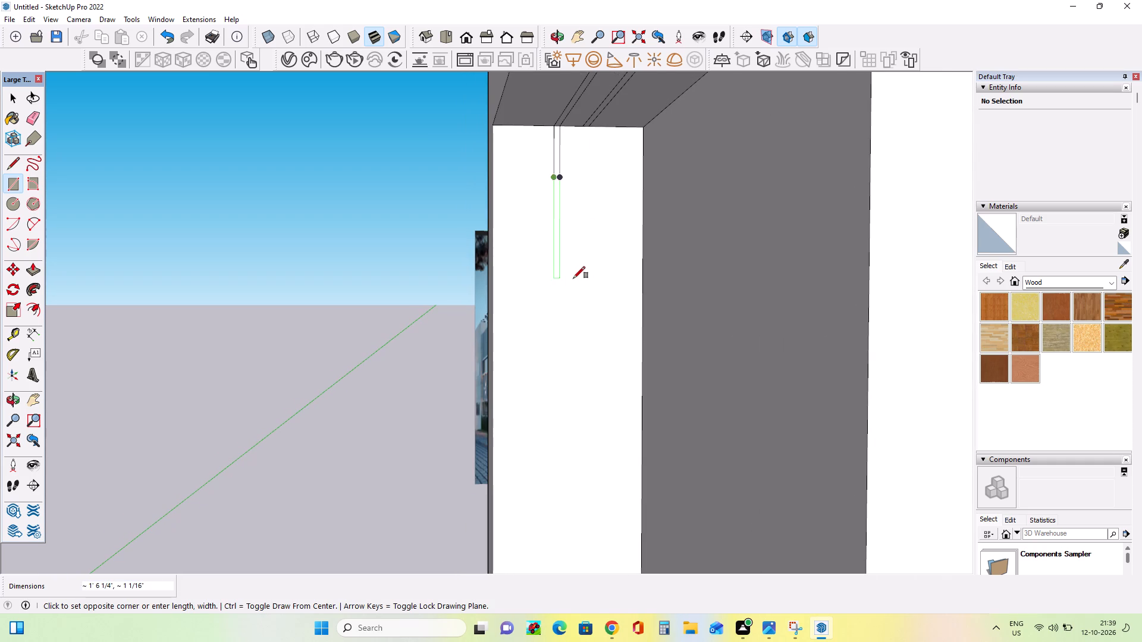
pyautogui.click(569, 489)
# Continue the vertical strip further down the side leg with another rectangle of the same width from its lower end.
pyautogui.moveTo(557, 486); pyautogui.dragTo(564, 449, button='middle')
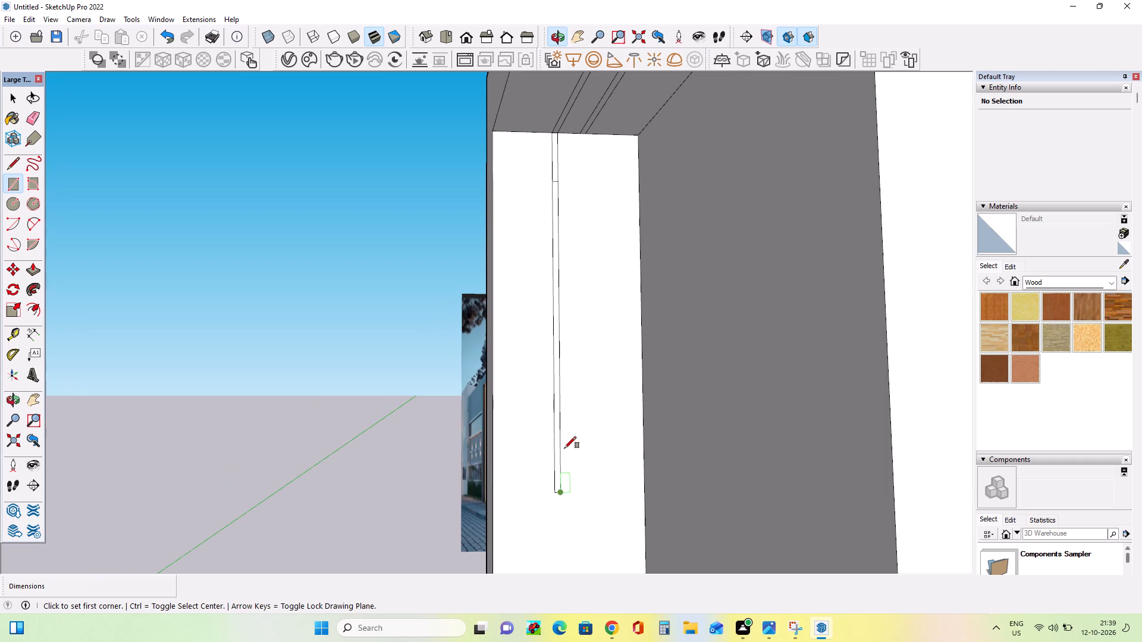
pyautogui.click(34, 404)
pyautogui.moveTo(388, 389); pyautogui.dragTo(356, 231)
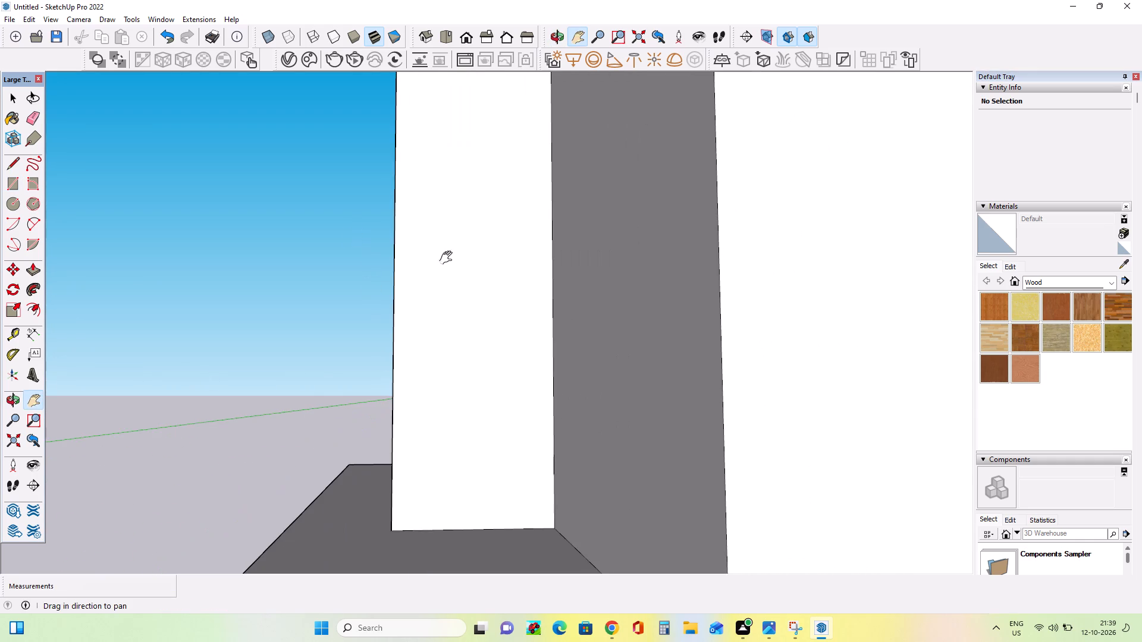
pyautogui.moveTo(470, 251); pyautogui.dragTo(497, 373)
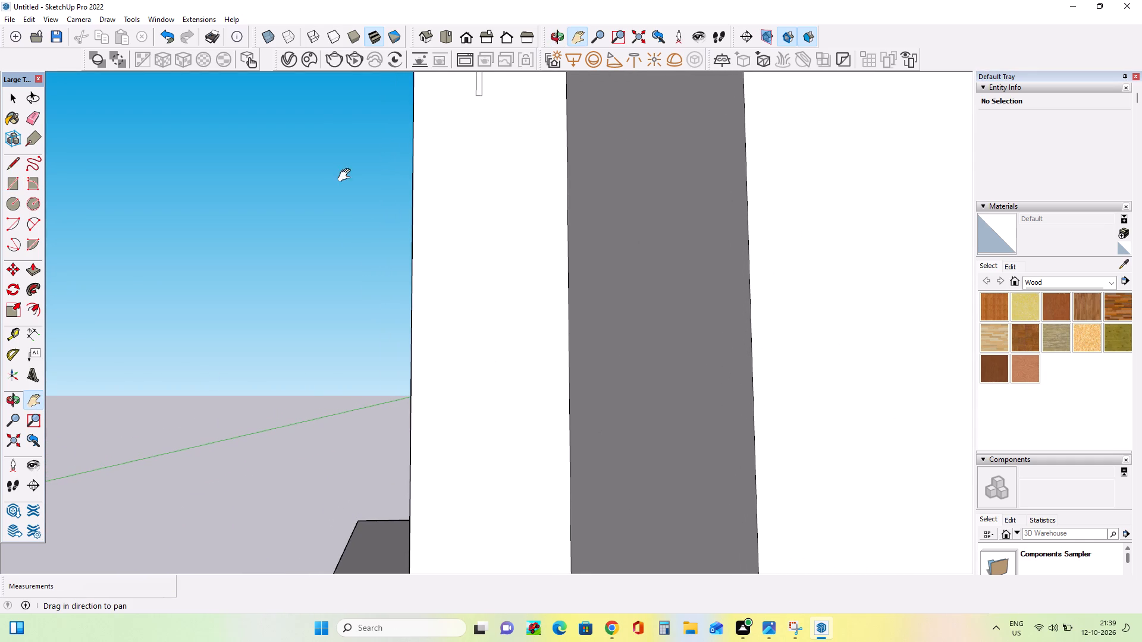
pyautogui.click(14, 184)
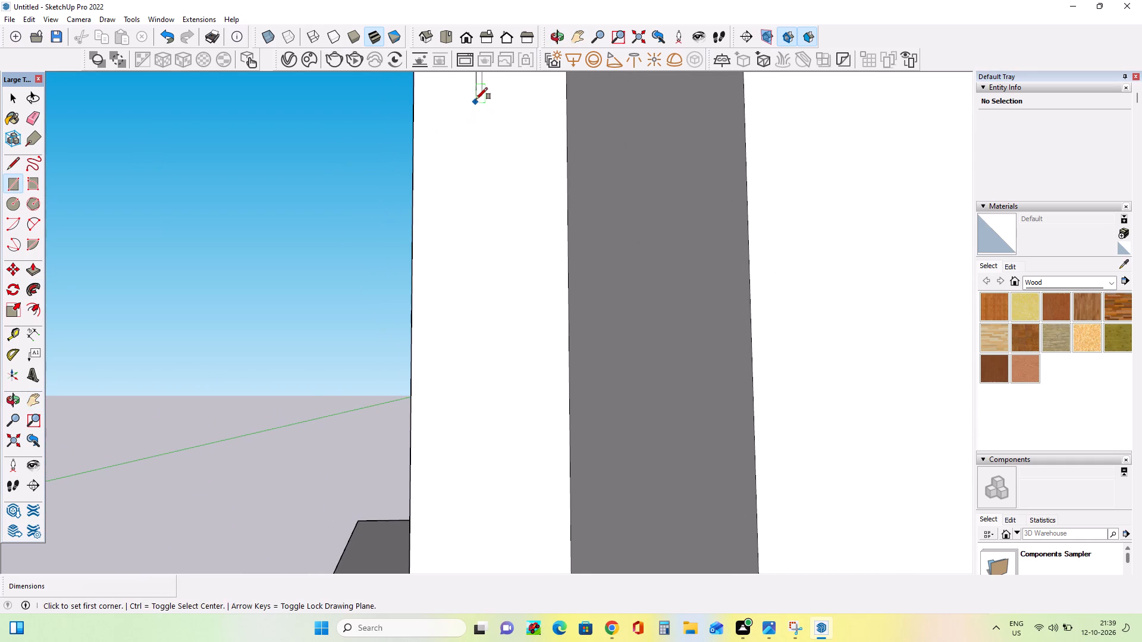
pyautogui.click(476, 97)
pyautogui.click(481, 97)
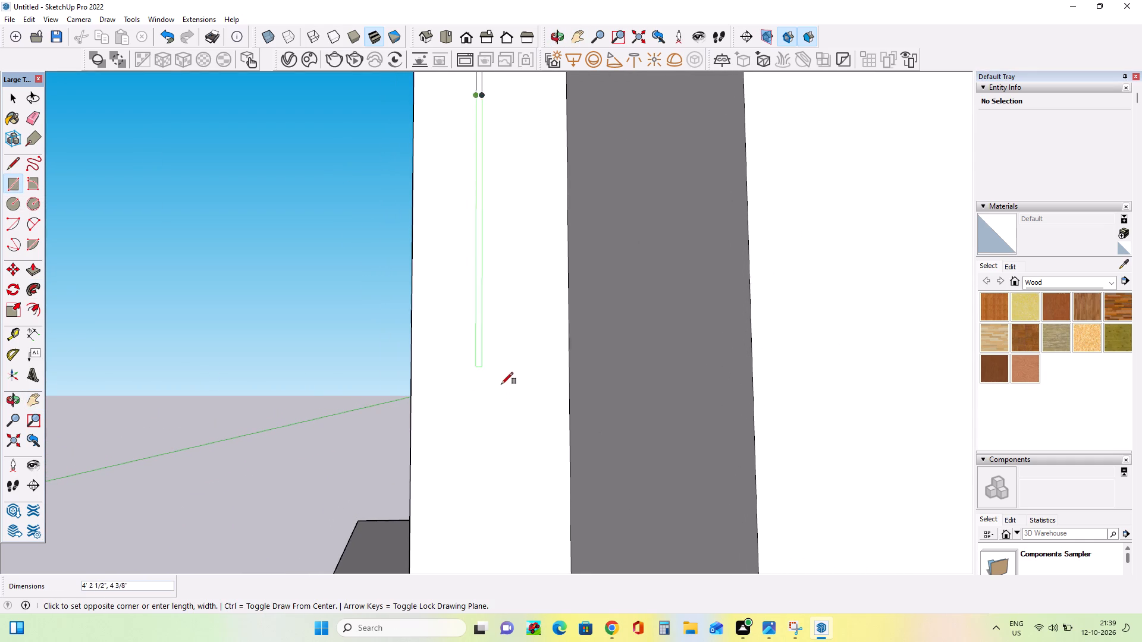
pyautogui.click(485, 404)
# Complete the vertical strip to the side leg's bottom edge with a rectangle 3 ft 3 1/4 in by about 1 1/16 in.
pyautogui.scroll(-3, 576, 325)
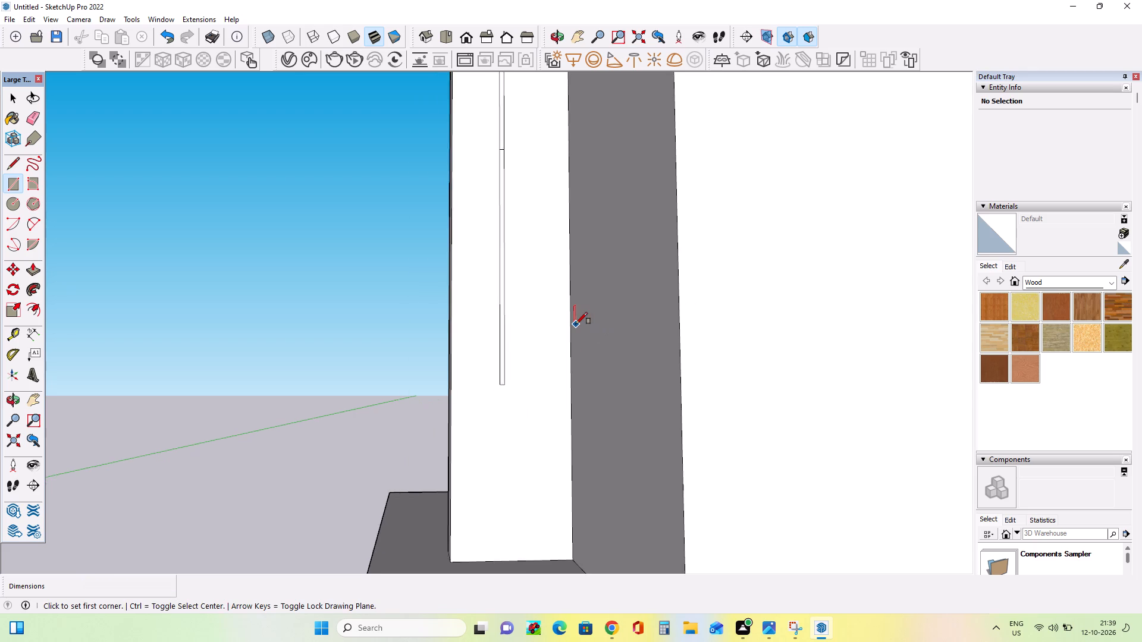
pyautogui.scroll(-5, 576, 324)
pyautogui.scroll(9, 520, 446)
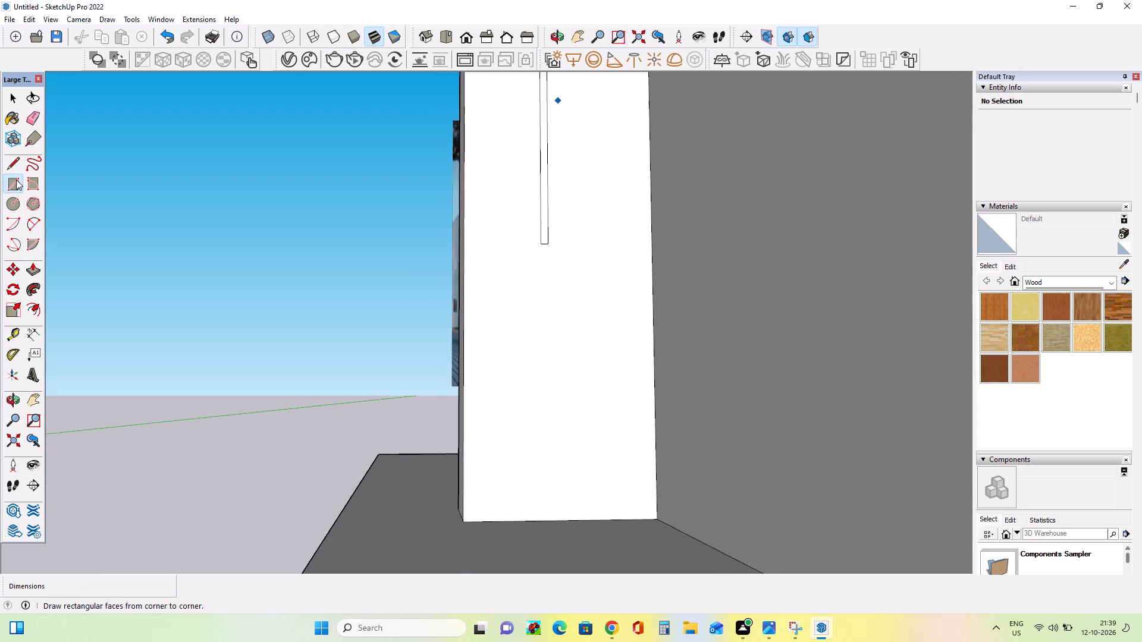
pyautogui.click(16, 180)
pyautogui.click(543, 245)
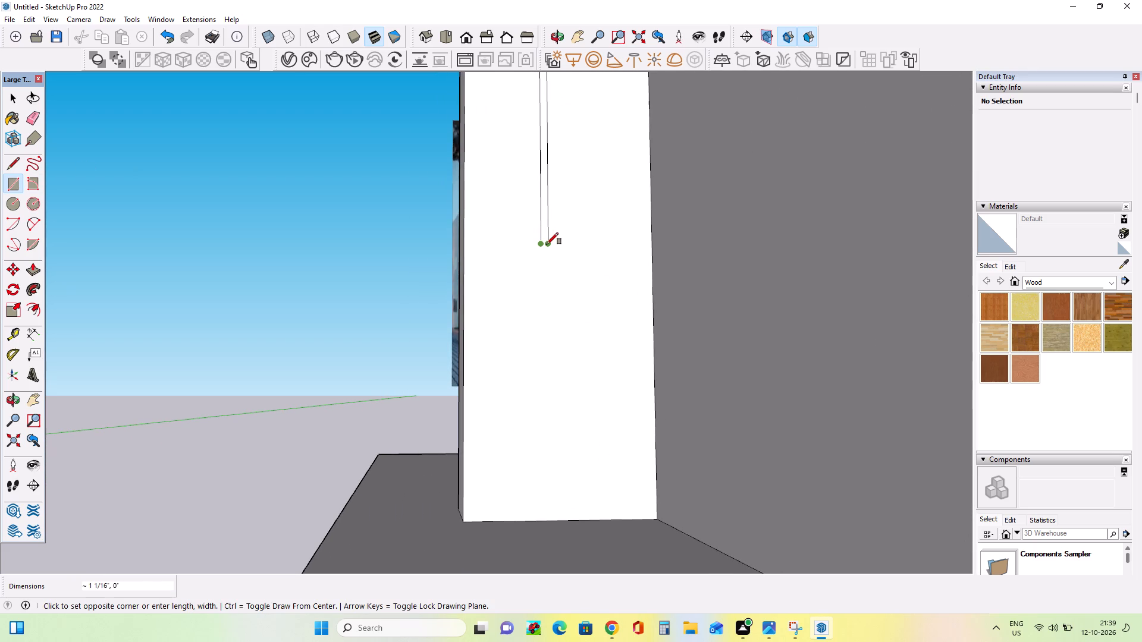
pyautogui.click(547, 244)
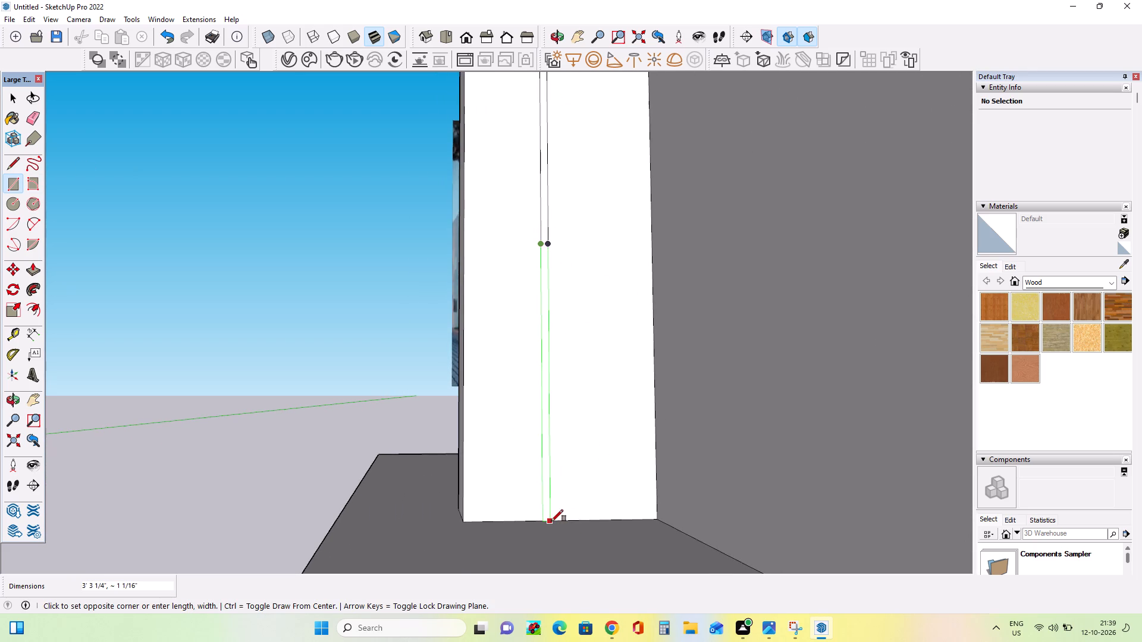
pyautogui.click(551, 521)
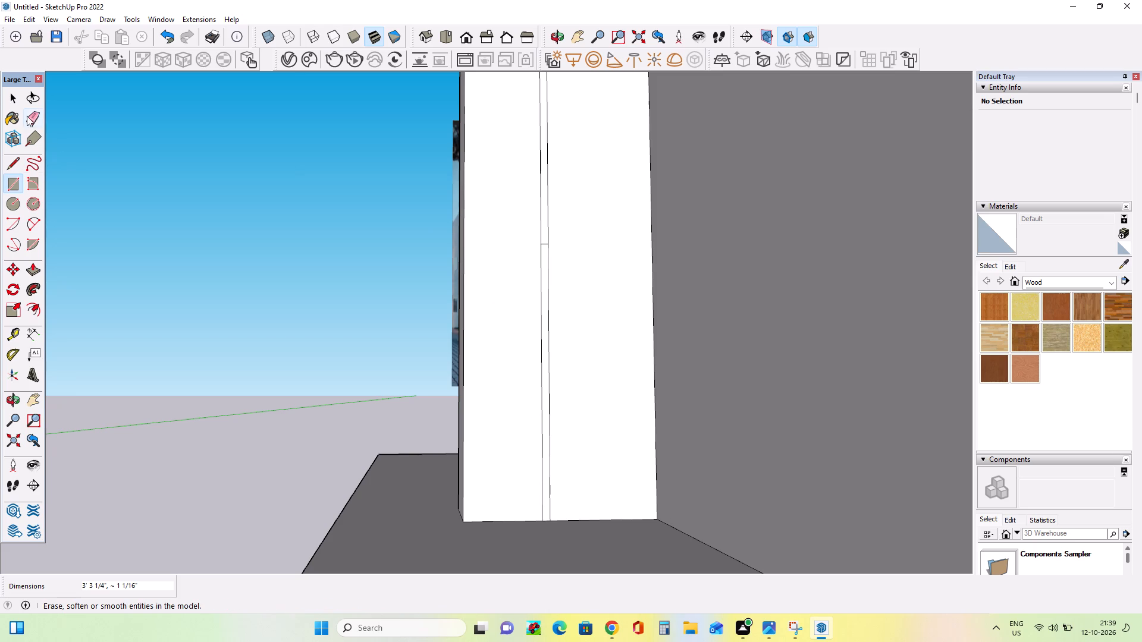
# Erase the lowest and uppermost short dividing edges between the stacked rectangles of the side leg's vertical strip.
pyautogui.click(34, 118)
pyautogui.scroll(4, 522, 197)
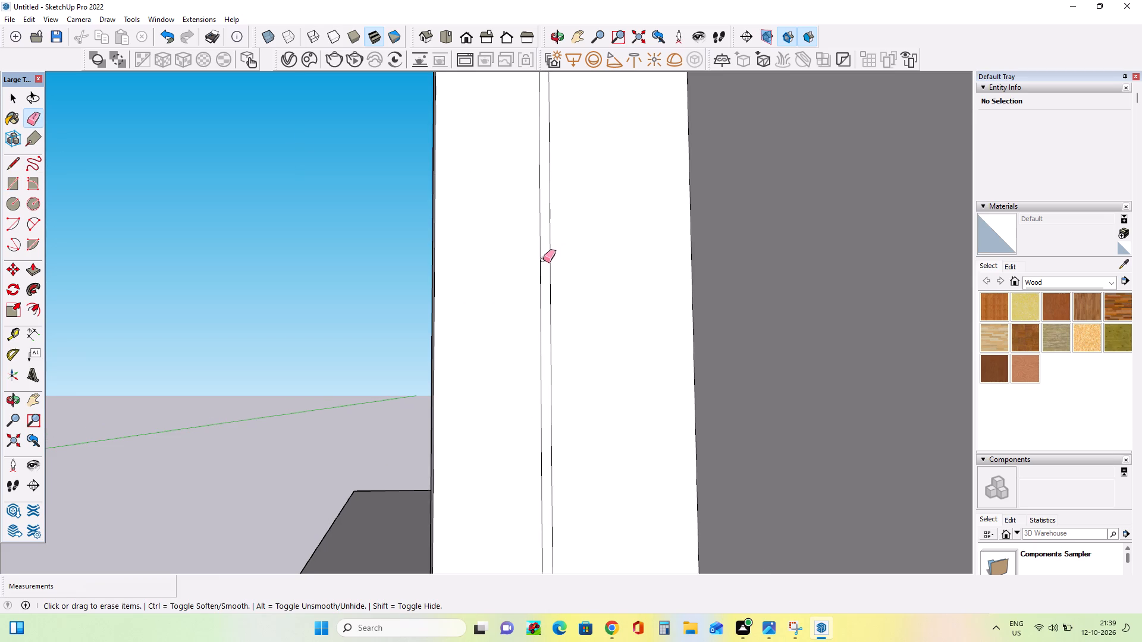
pyautogui.click(543, 260)
pyautogui.scroll(-20, 548, 238)
pyautogui.scroll(-2, 548, 238)
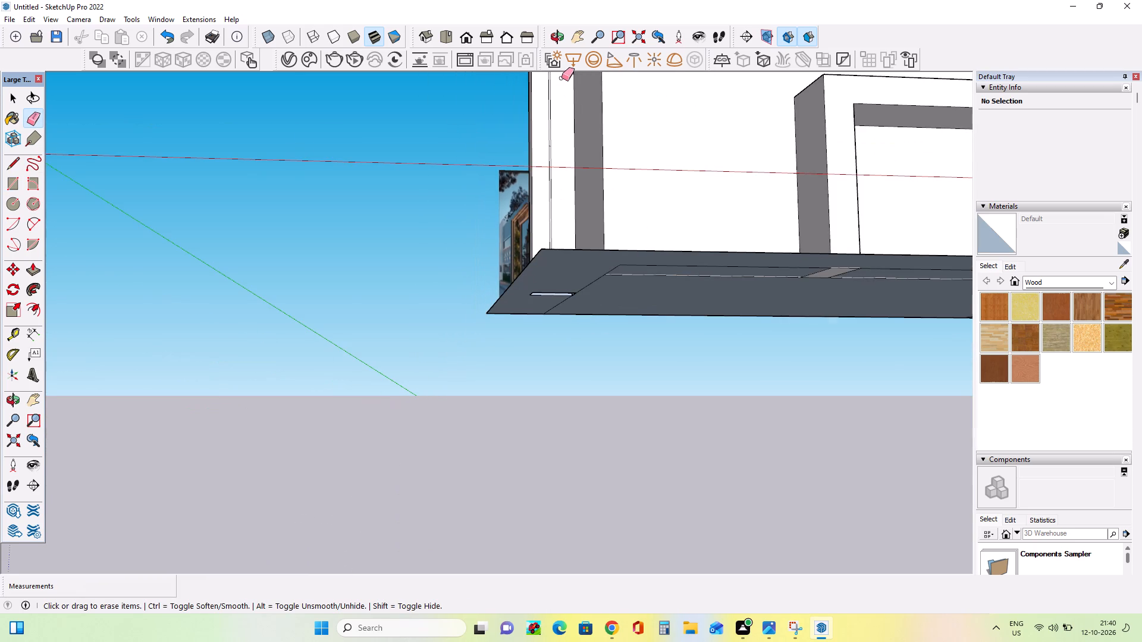
pyautogui.click(29, 394)
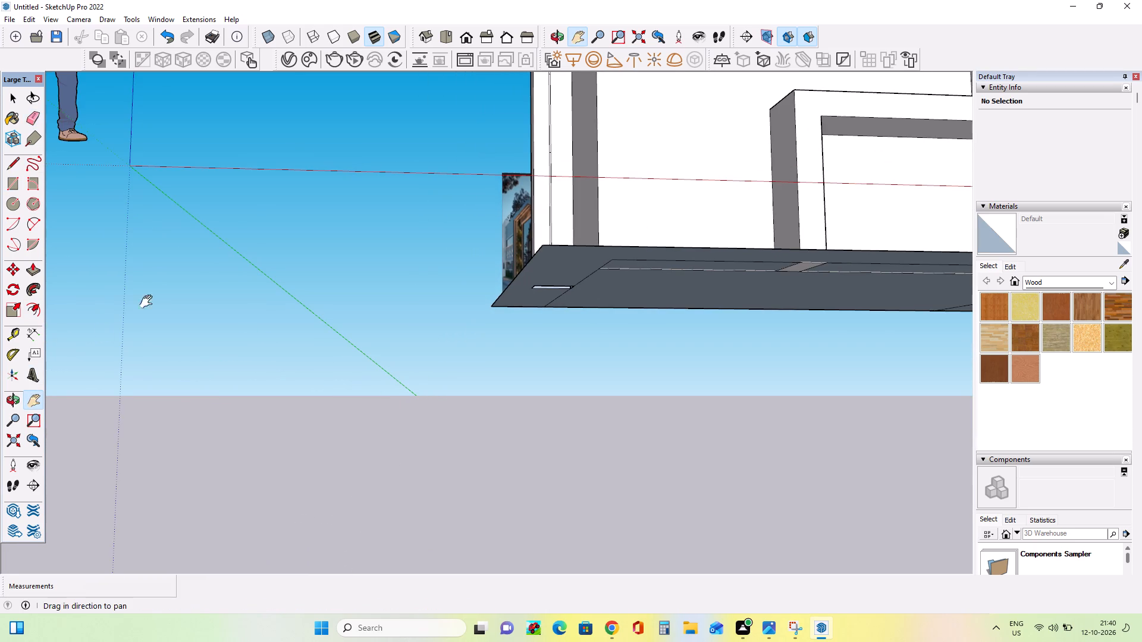
pyautogui.moveTo(272, 188); pyautogui.dragTo(241, 388)
pyautogui.moveTo(600, 128); pyautogui.dragTo(557, 239)
pyautogui.scroll(2, 453, 358)
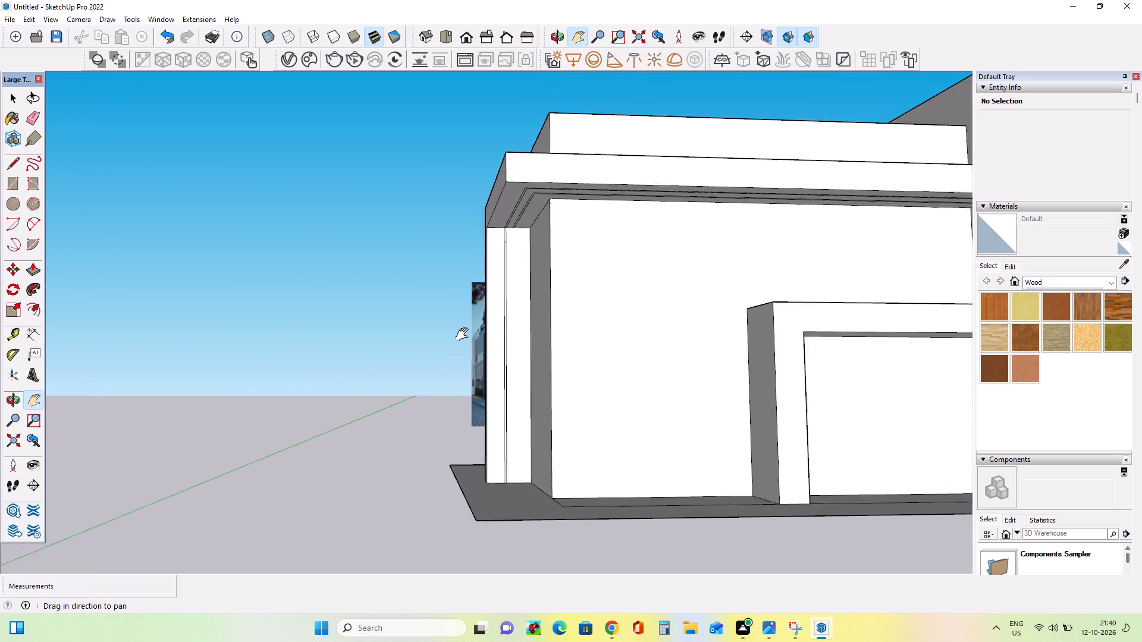
pyautogui.scroll(2, 465, 335)
pyautogui.scroll(8, 516, 250)
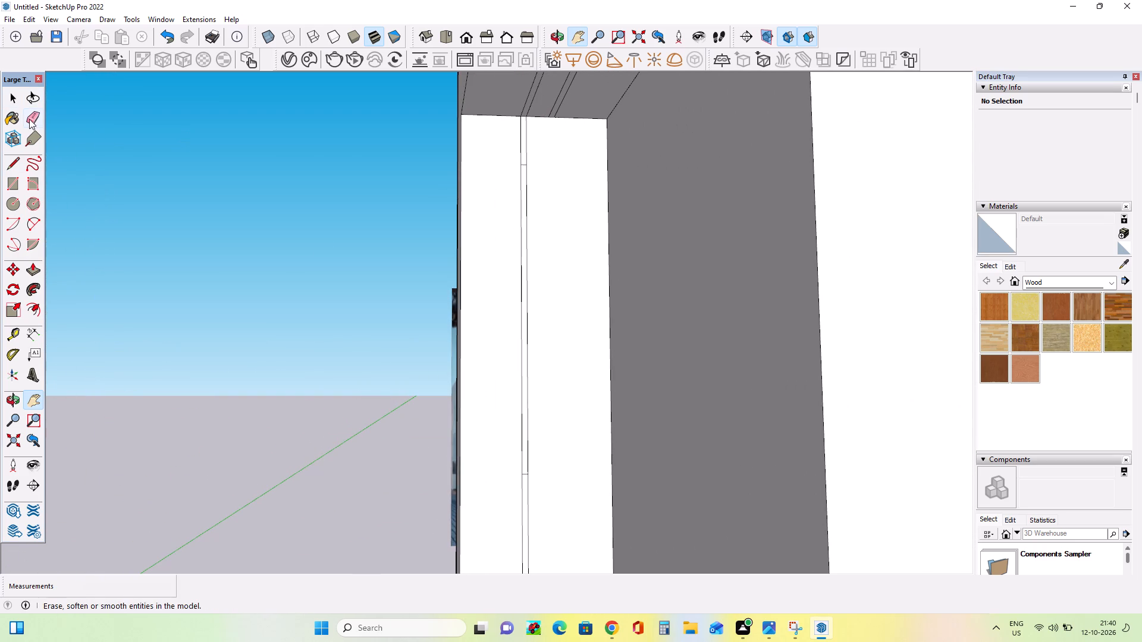
pyautogui.click(29, 119)
pyautogui.scroll(3, 537, 210)
pyautogui.click(522, 153)
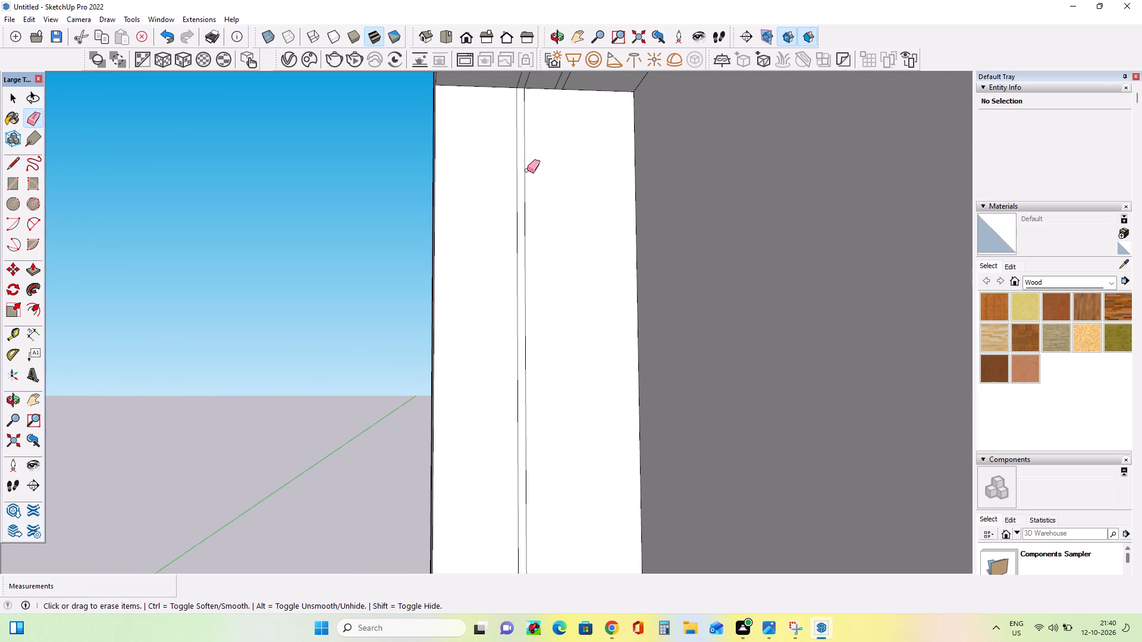
# Erase the remaining short dividing edge between the stacked rectangles of the side leg's vertical strip.
pyautogui.scroll(-4, 534, 458)
pyautogui.scroll(-5, 525, 525)
pyautogui.scroll(8, 523, 545)
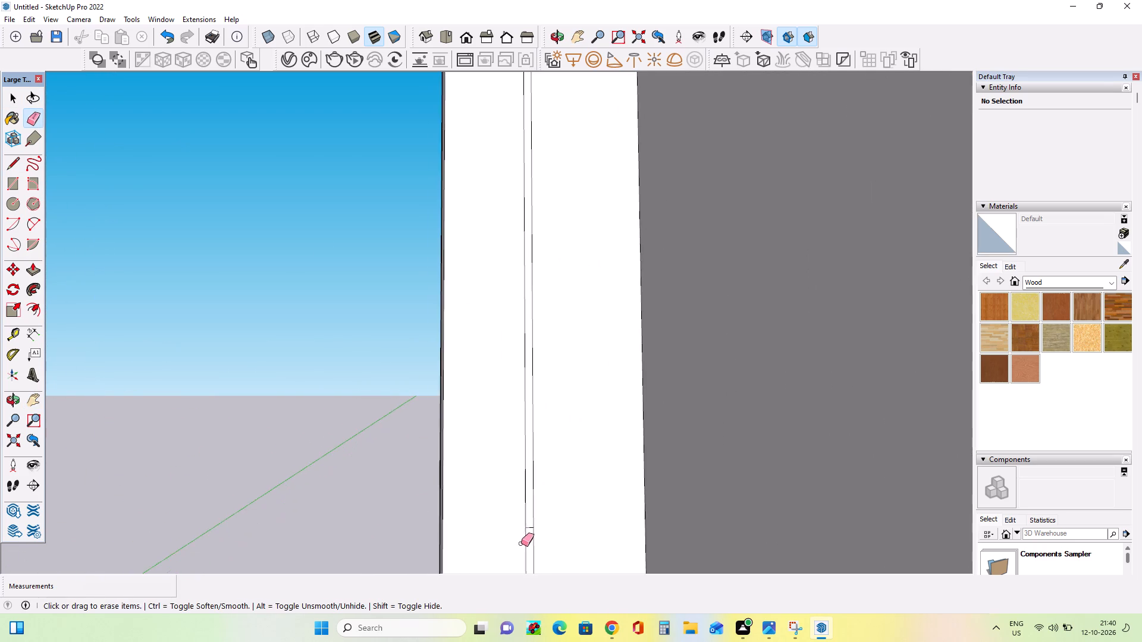
pyautogui.scroll(7, 521, 543)
pyautogui.click(538, 513)
pyautogui.click(538, 514)
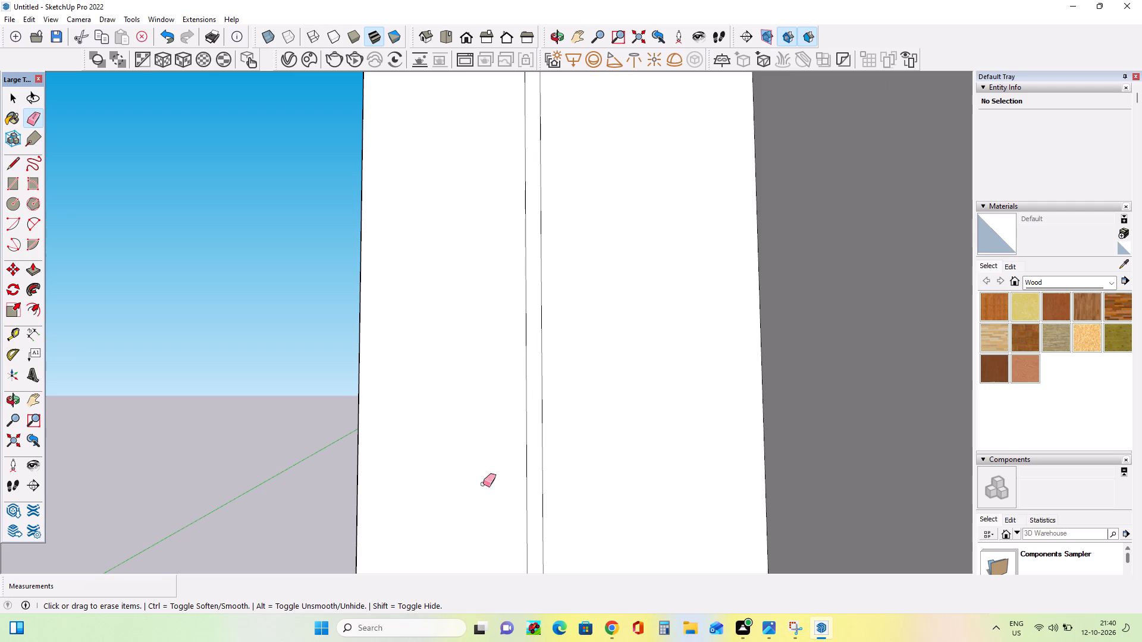
# Start the side leg's second vertical strip with a rectangle about 2 ft 2 5/8 in by 1 1/16 in, below the inner soffit strip's end.
pyautogui.scroll(-15, 443, 439)
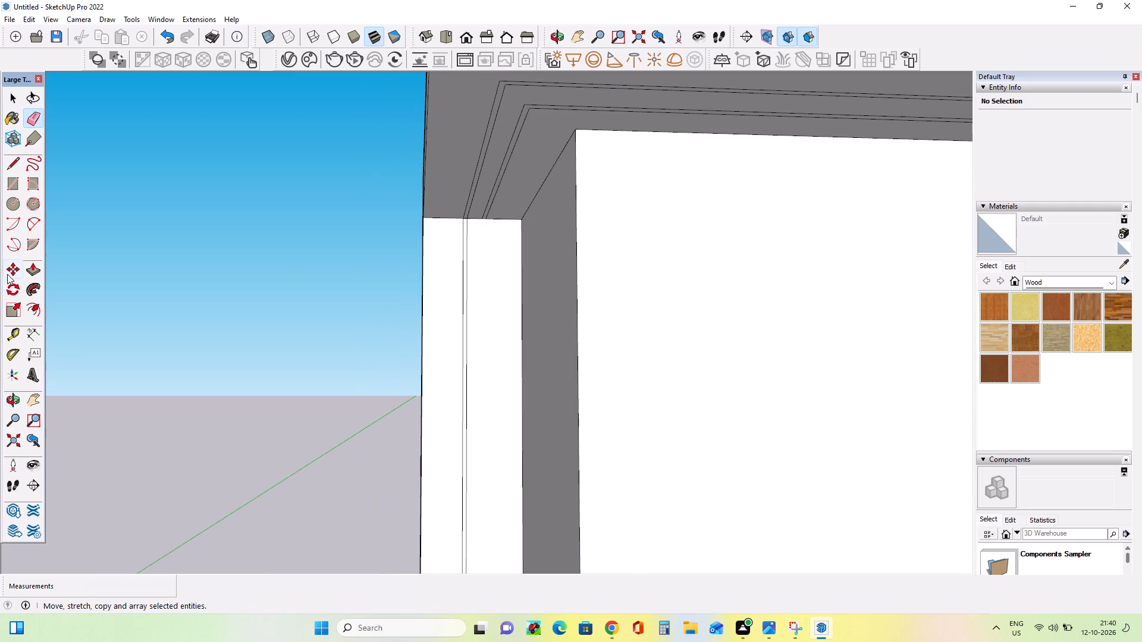
pyautogui.click(11, 178)
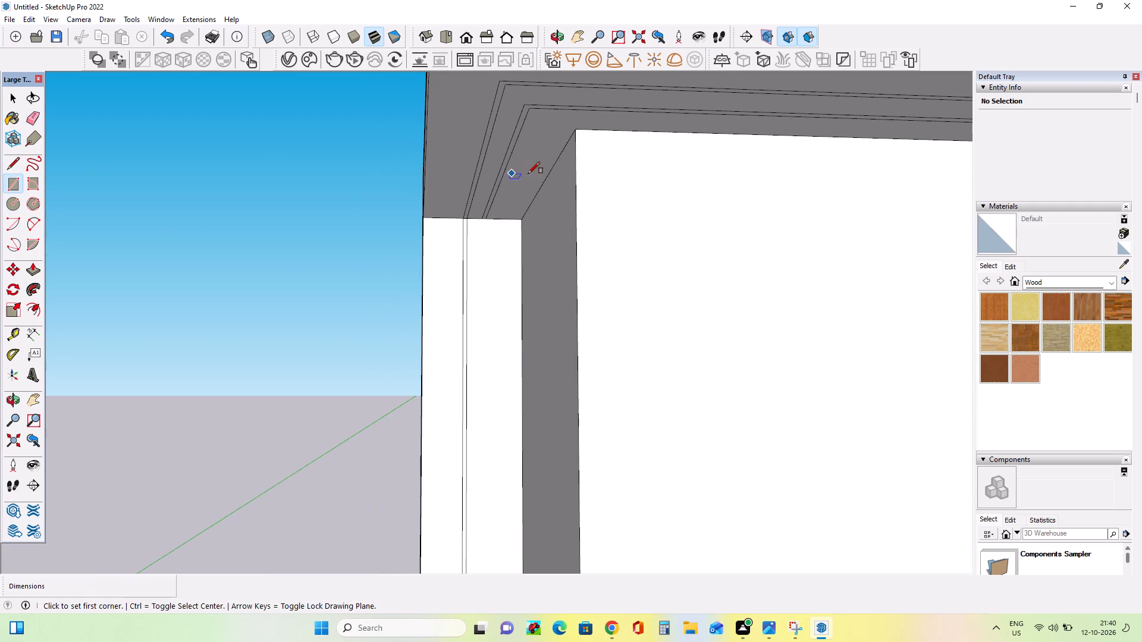
pyautogui.scroll(11, 514, 173)
pyautogui.click(479, 214)
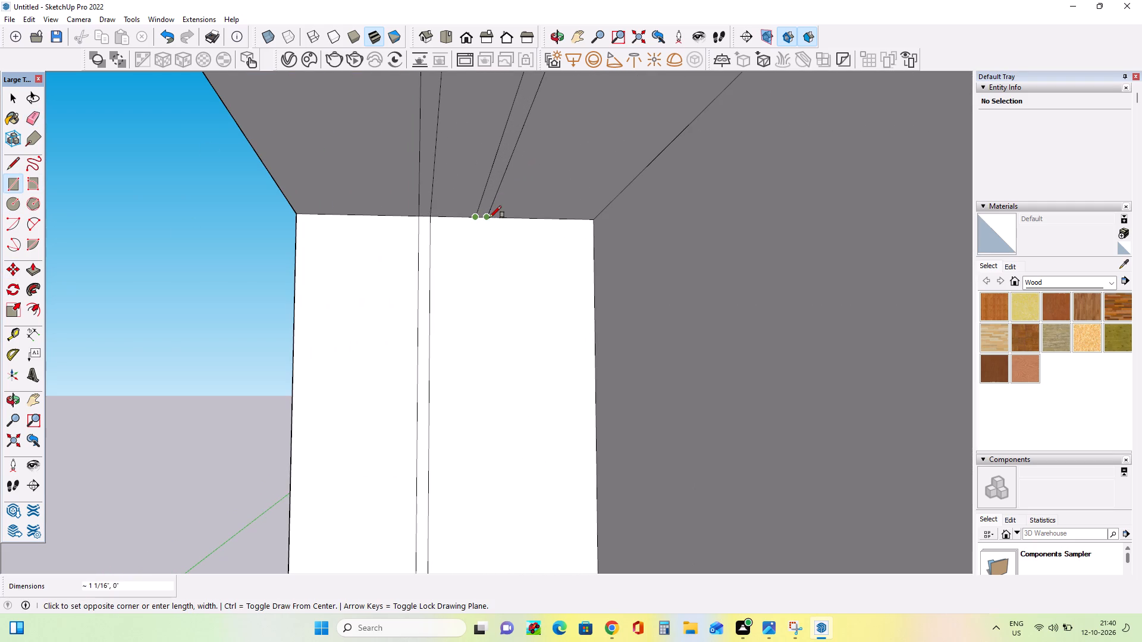
pyautogui.click(490, 218)
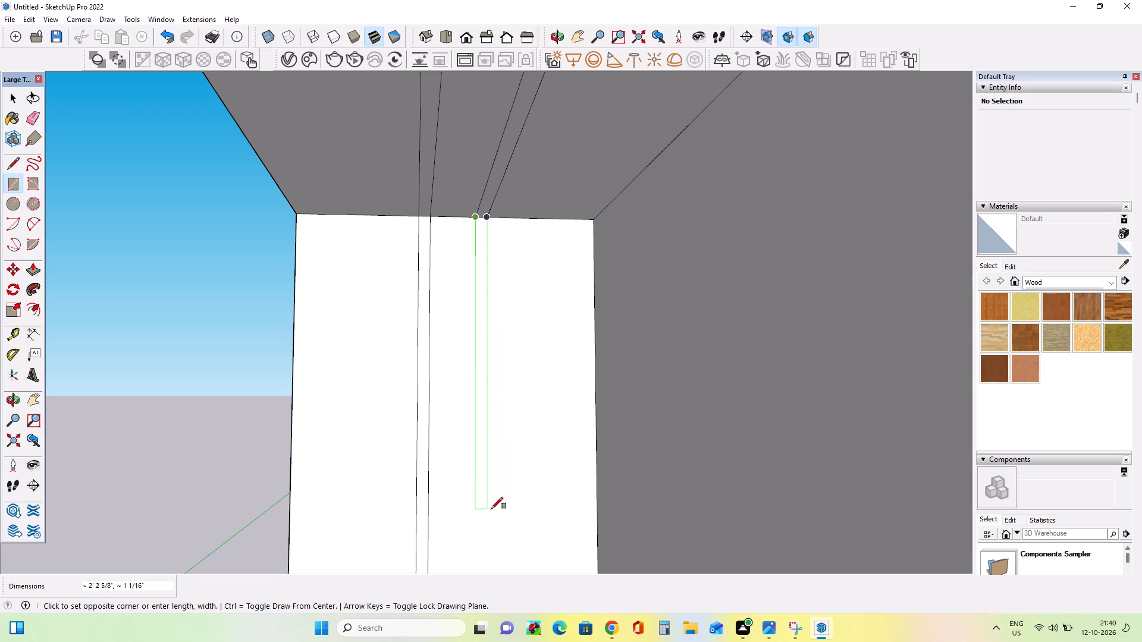
pyautogui.click(491, 509)
# Extend the second vertical strip downward with a rectangle about 3 ft 8 1/8 in by 1 1/16 in, starting at its lower end.
pyautogui.scroll(-10, 473, 464)
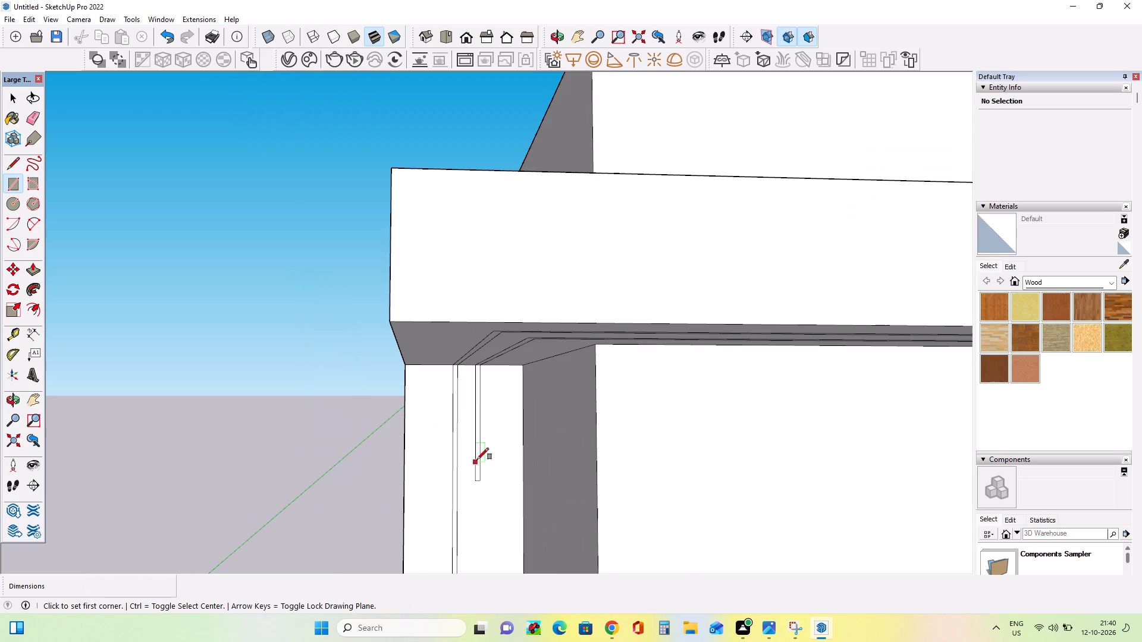
pyautogui.click(34, 404)
pyautogui.moveTo(529, 423); pyautogui.dragTo(491, 144)
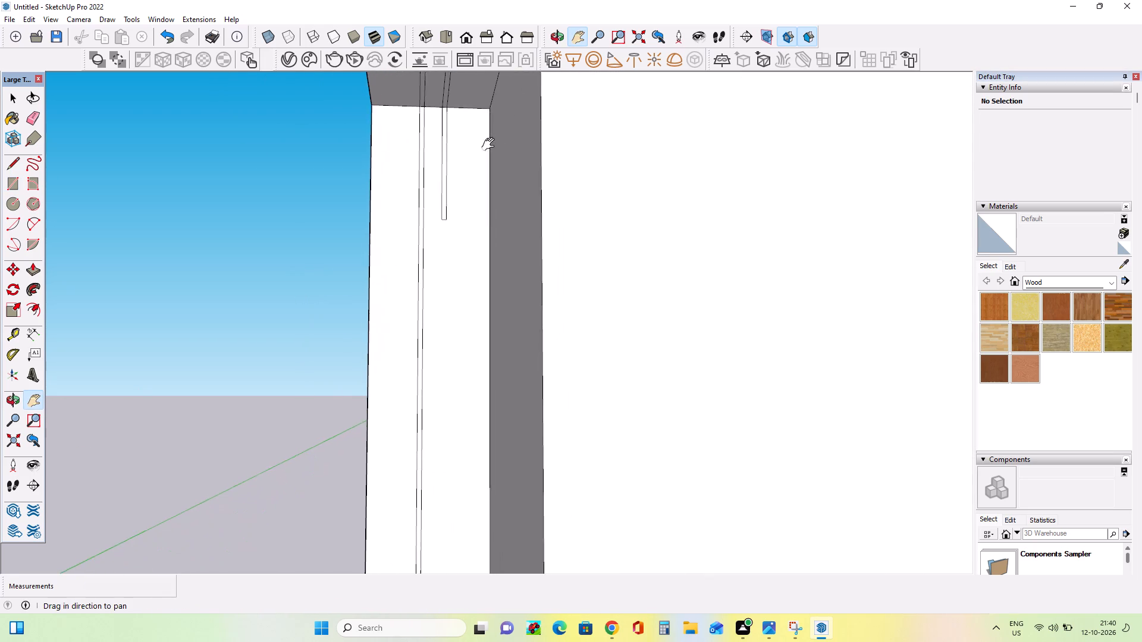
pyautogui.click(10, 178)
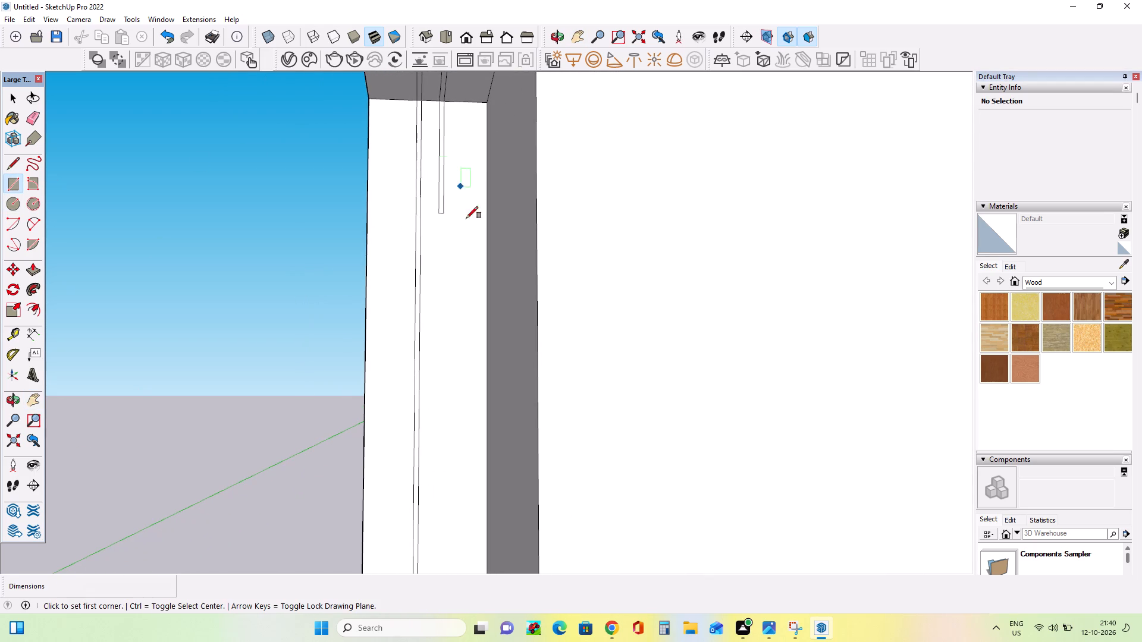
pyautogui.click(440, 214)
pyautogui.scroll(3, 443, 216)
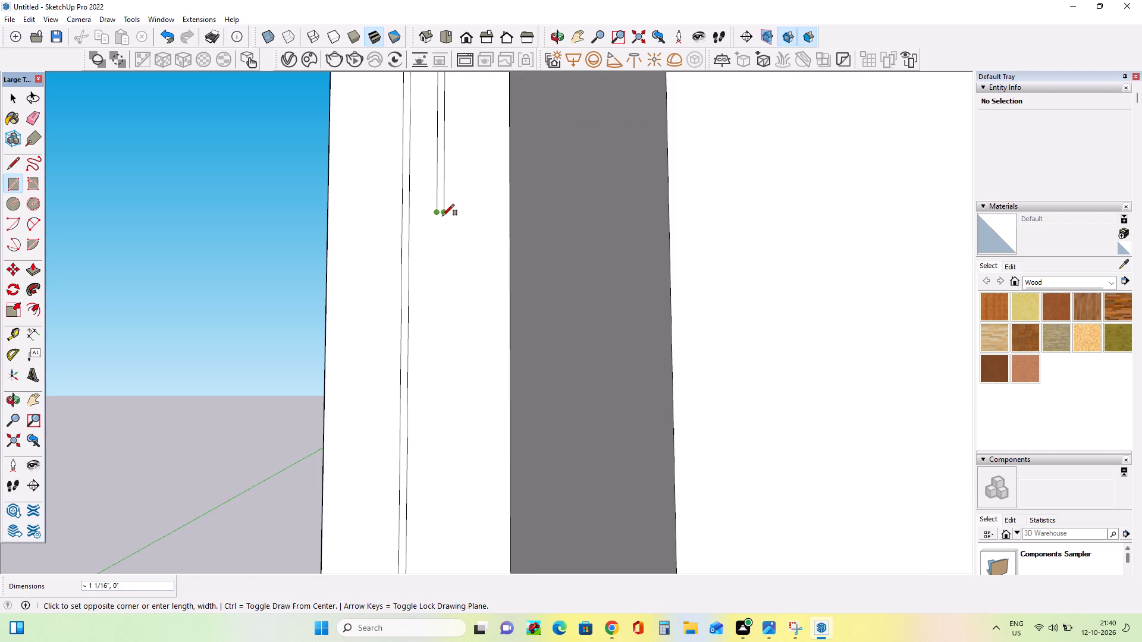
pyautogui.scroll(4, 443, 216)
pyautogui.click(445, 206)
pyautogui.scroll(-5, 448, 476)
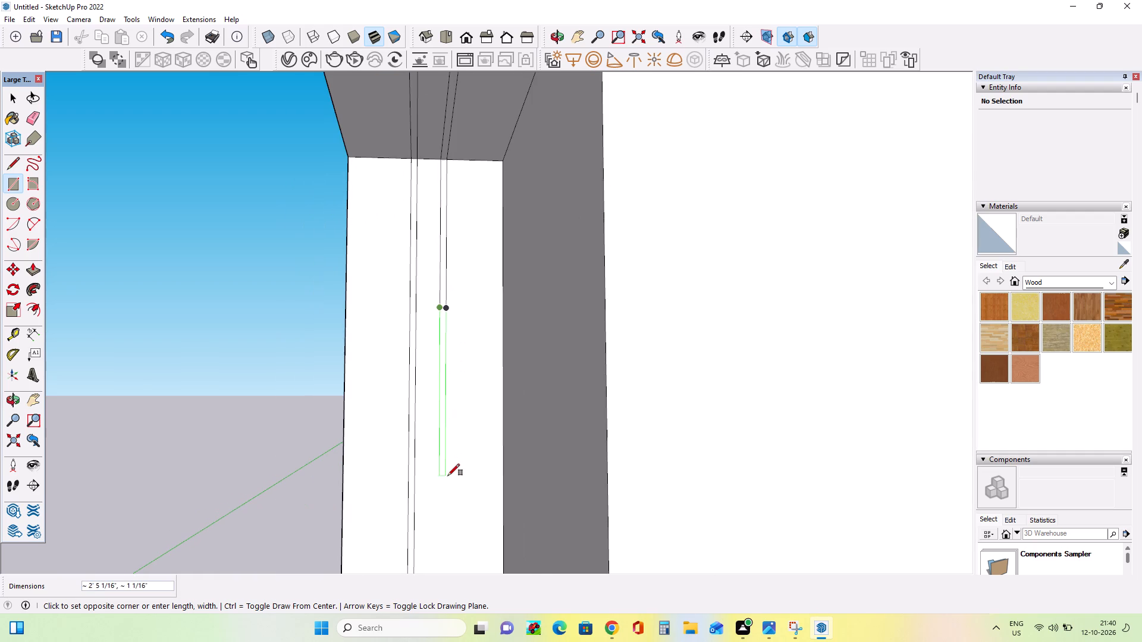
pyautogui.click(446, 565)
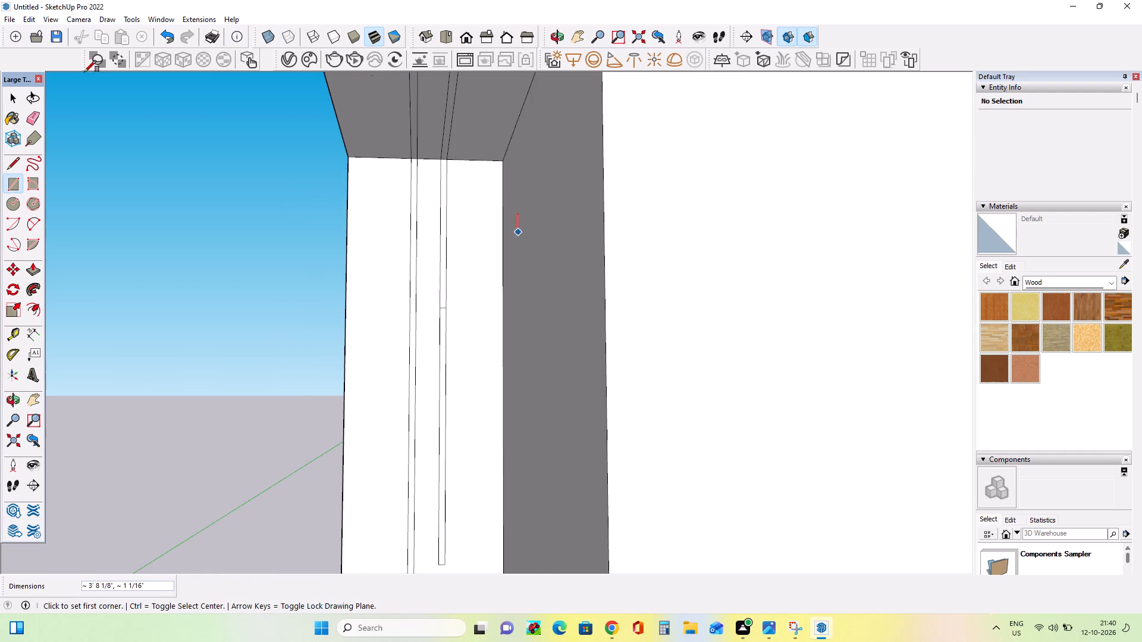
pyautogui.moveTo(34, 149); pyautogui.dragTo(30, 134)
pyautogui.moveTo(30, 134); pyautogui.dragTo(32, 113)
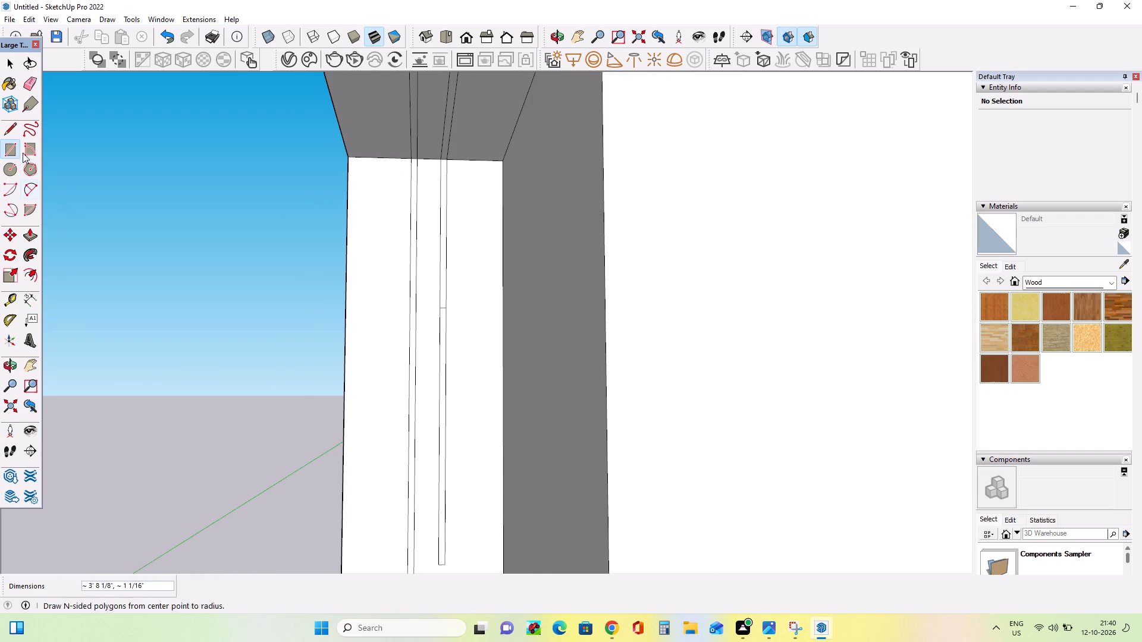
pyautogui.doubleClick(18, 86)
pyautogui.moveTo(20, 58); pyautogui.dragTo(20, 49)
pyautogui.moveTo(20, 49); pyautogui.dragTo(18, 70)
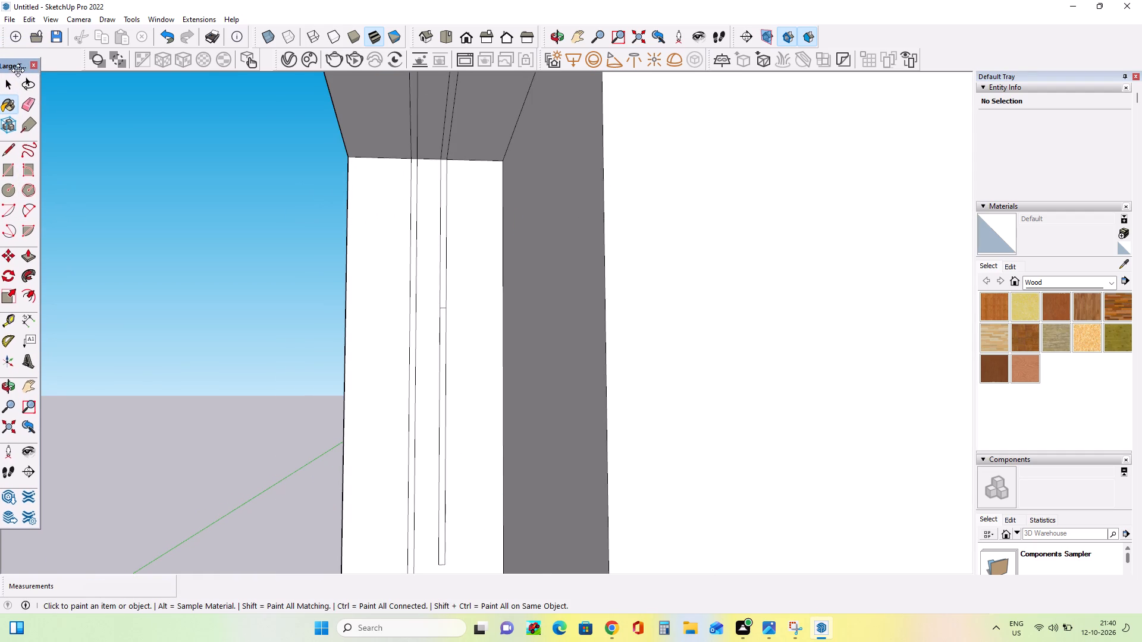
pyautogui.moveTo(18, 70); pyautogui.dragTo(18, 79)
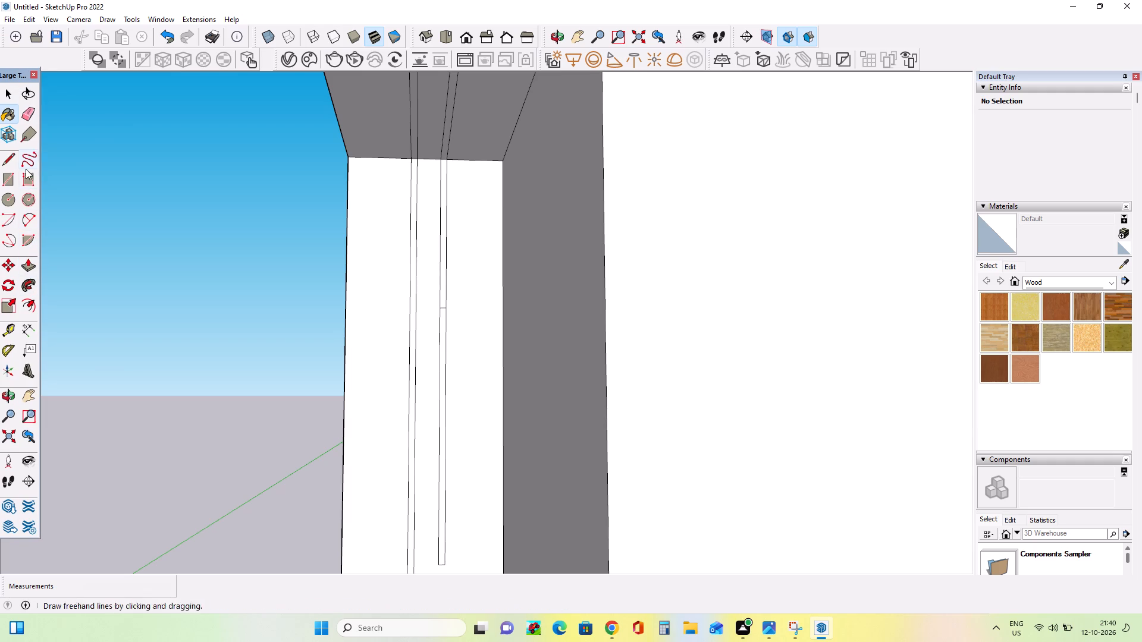
# Erase the short dividing edge between the first two stacked rectangles of the second vertical strip.
pyautogui.click(29, 116)
pyautogui.scroll(1, 401, 325)
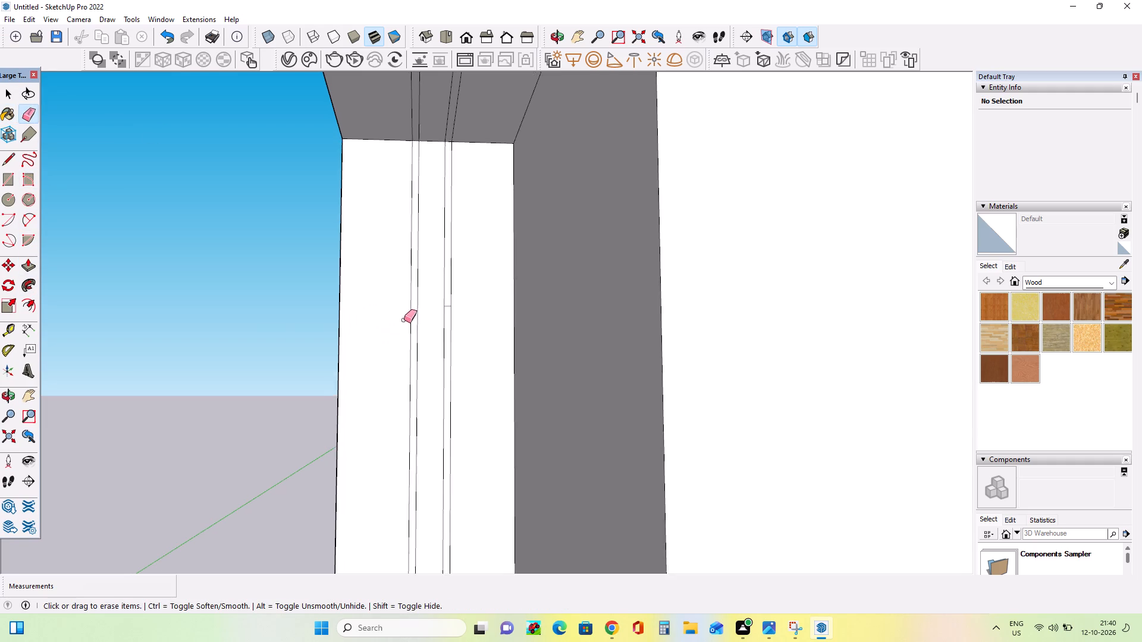
pyautogui.scroll(2, 404, 320)
pyautogui.click(459, 303)
# Continue the second vertical strip down the side leg with a rectangle about 2 ft 10 15/16 in by 1 1/16 in.
pyautogui.scroll(-9, 475, 252)
pyautogui.click(33, 398)
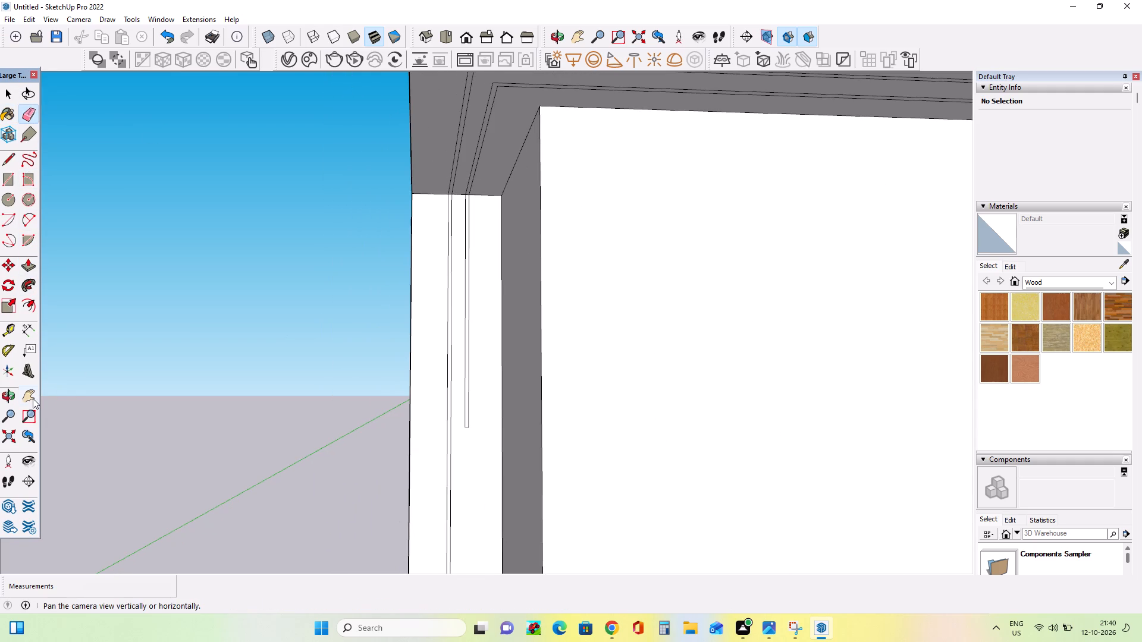
pyautogui.moveTo(326, 392); pyautogui.dragTo(309, 177)
pyautogui.moveTo(437, 362); pyautogui.dragTo(389, 221)
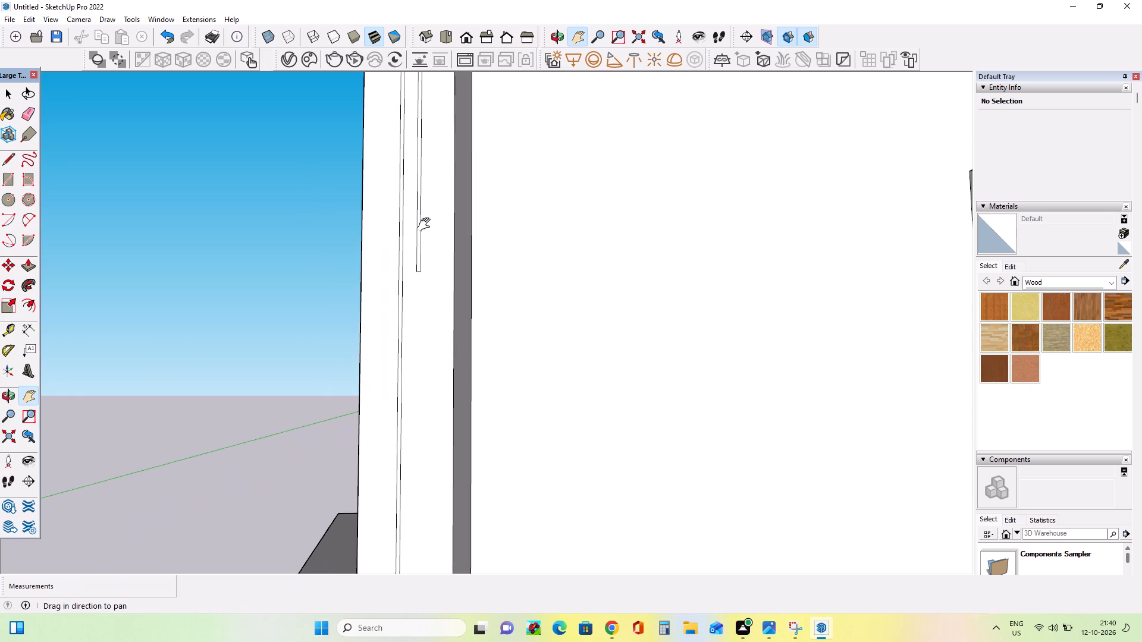
pyautogui.moveTo(482, 286); pyautogui.dragTo(506, 244)
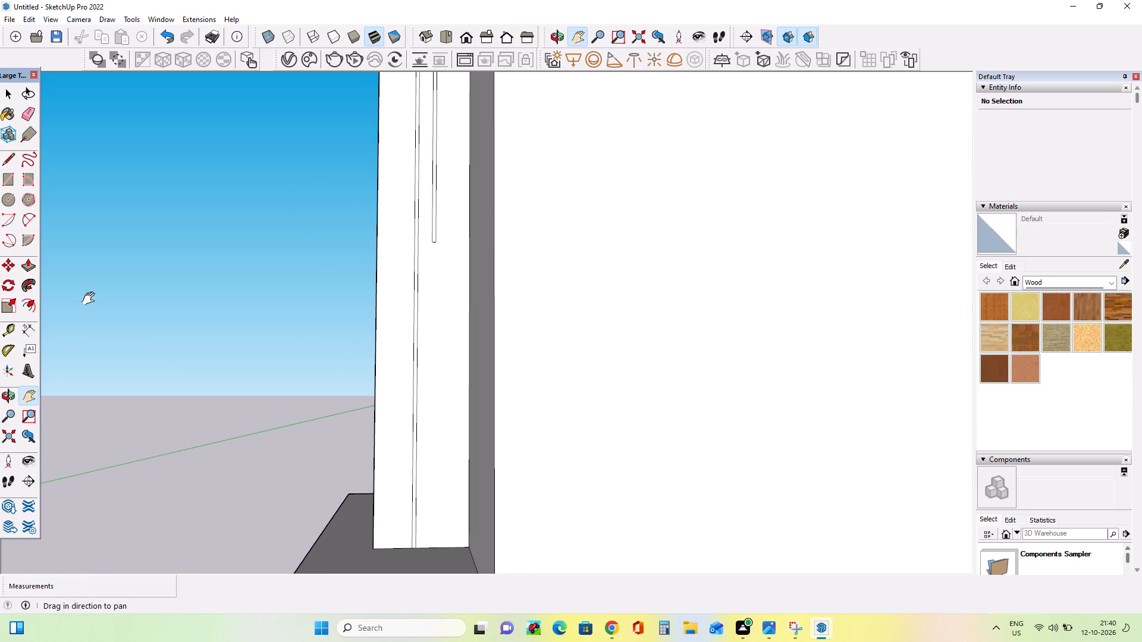
pyautogui.click(7, 181)
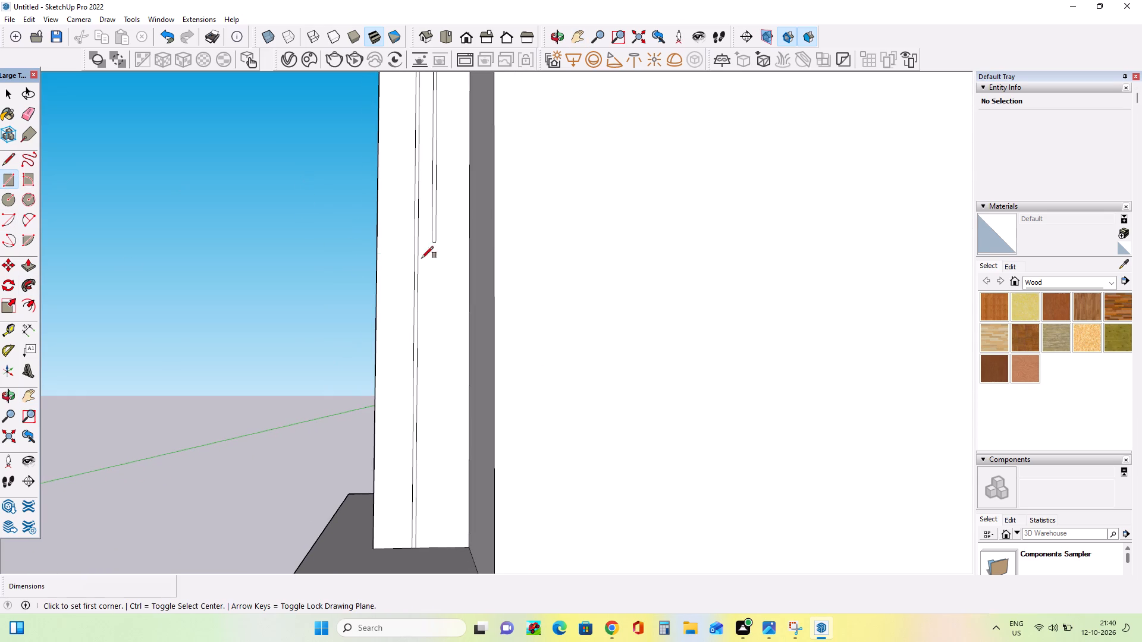
pyautogui.scroll(11, 434, 246)
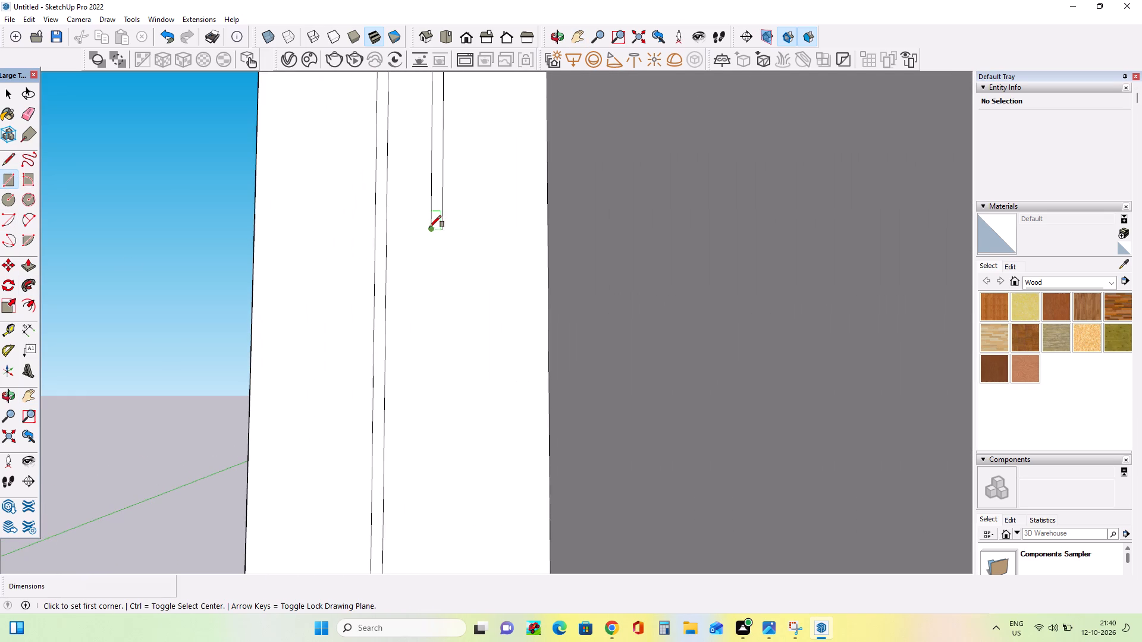
pyautogui.click(429, 227)
pyautogui.click(443, 230)
pyautogui.scroll(-4, 452, 484)
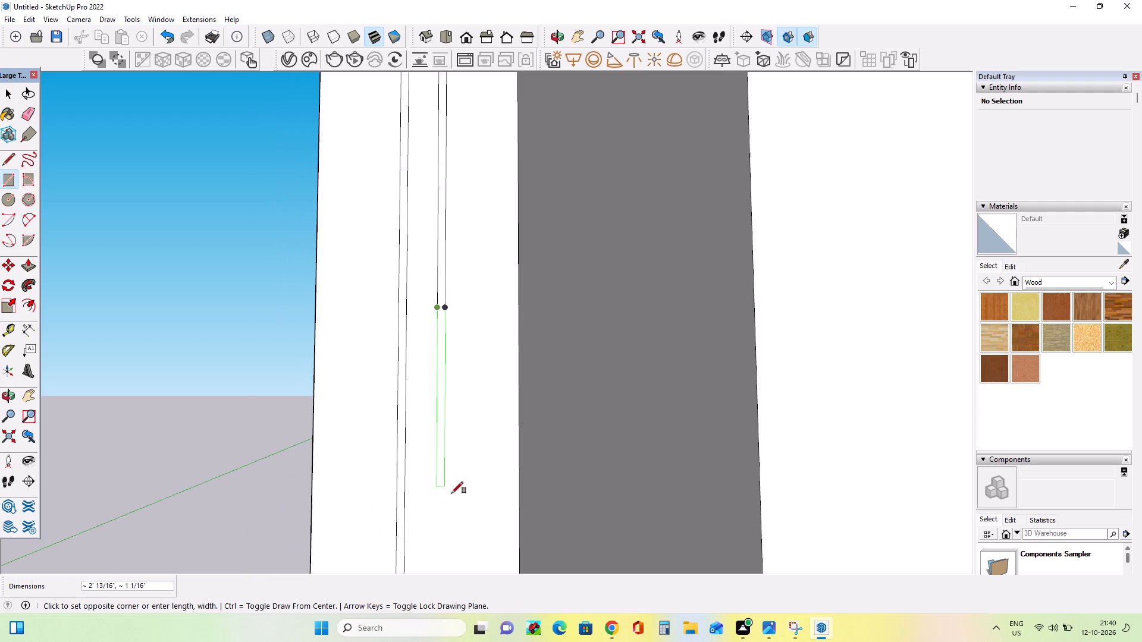
pyautogui.click(445, 570)
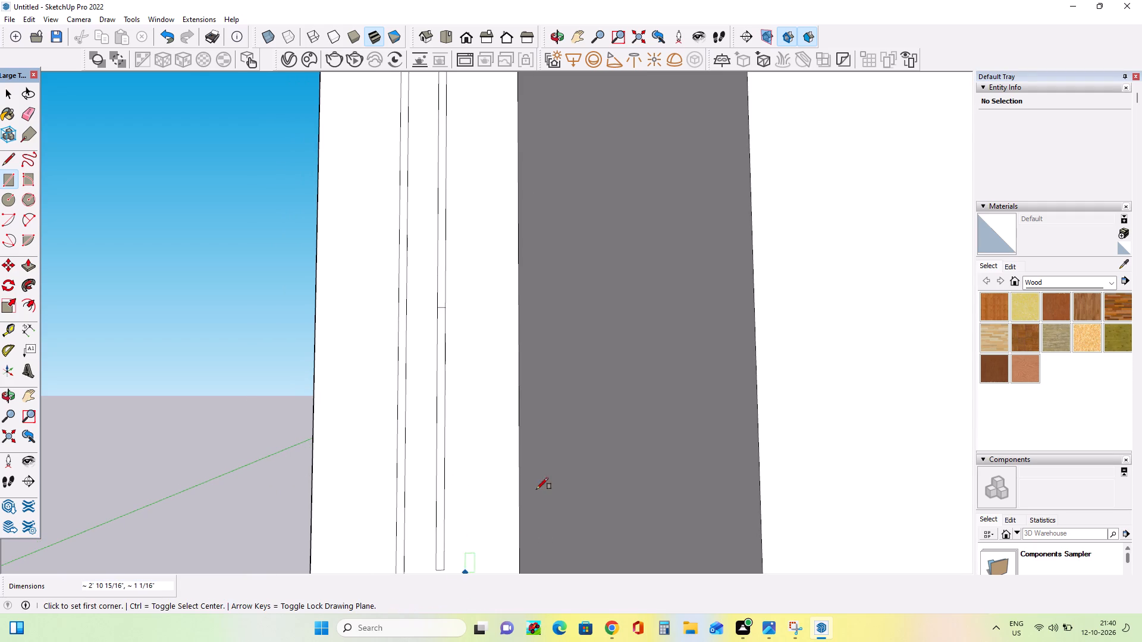
# Erase the short dividing edge where the newest rectangle joins the second vertical strip.
pyautogui.click(27, 109)
pyautogui.scroll(4, 360, 281)
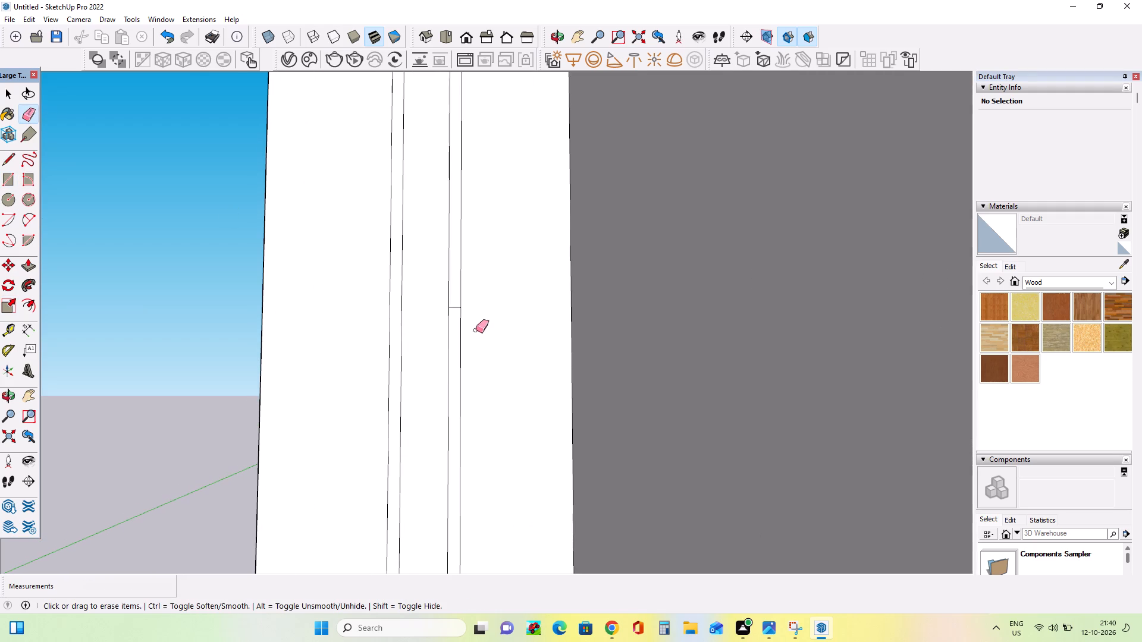
pyautogui.click(455, 305)
pyautogui.click(455, 310)
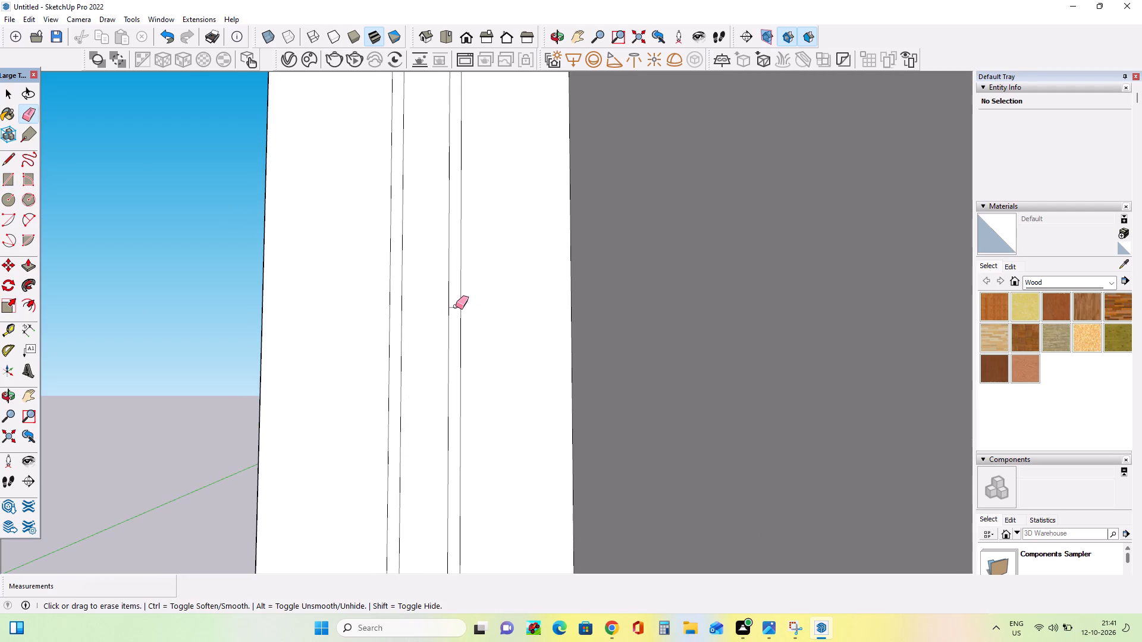
pyautogui.click(456, 308)
# Extend the second vertical strip further down with a rectangle about 1 ft 8 7/16 in by 1 1/16 in from its lower end.
pyautogui.click(22, 399)
pyautogui.moveTo(272, 410); pyautogui.dragTo(267, 240)
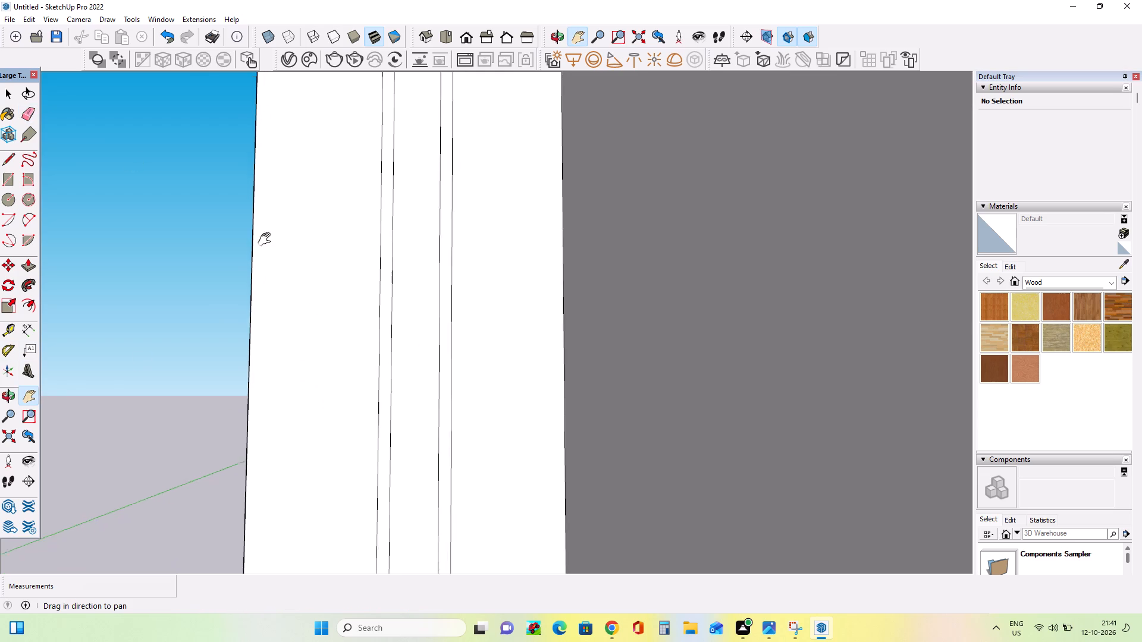
pyautogui.moveTo(267, 240); pyautogui.dragTo(280, 128)
pyautogui.scroll(-7, 377, 349)
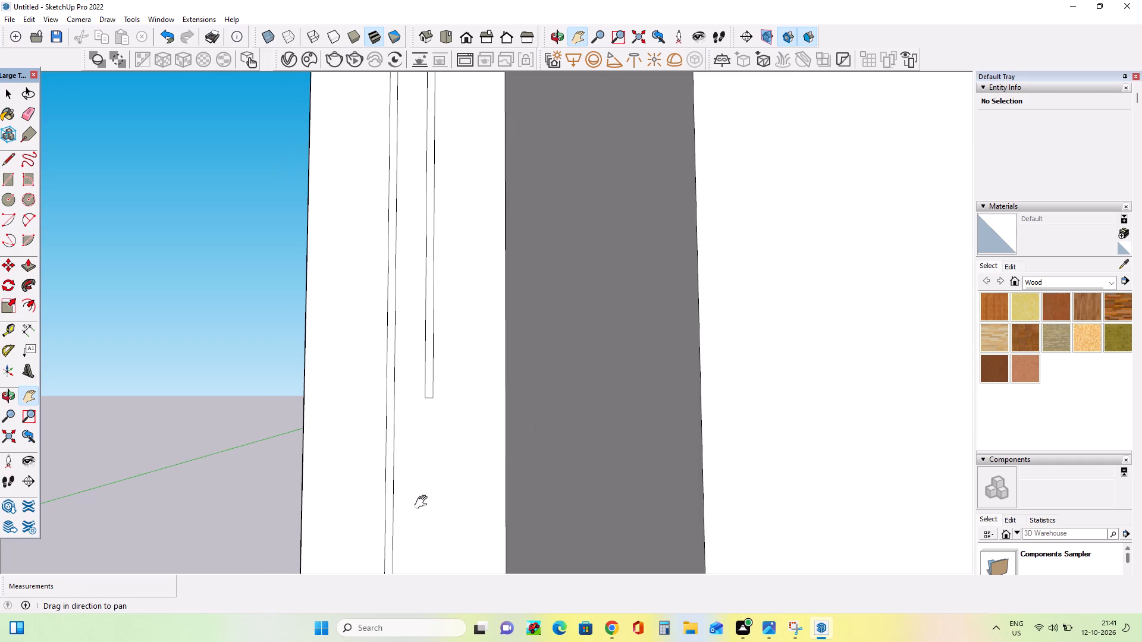
pyautogui.moveTo(398, 476); pyautogui.dragTo(397, 344)
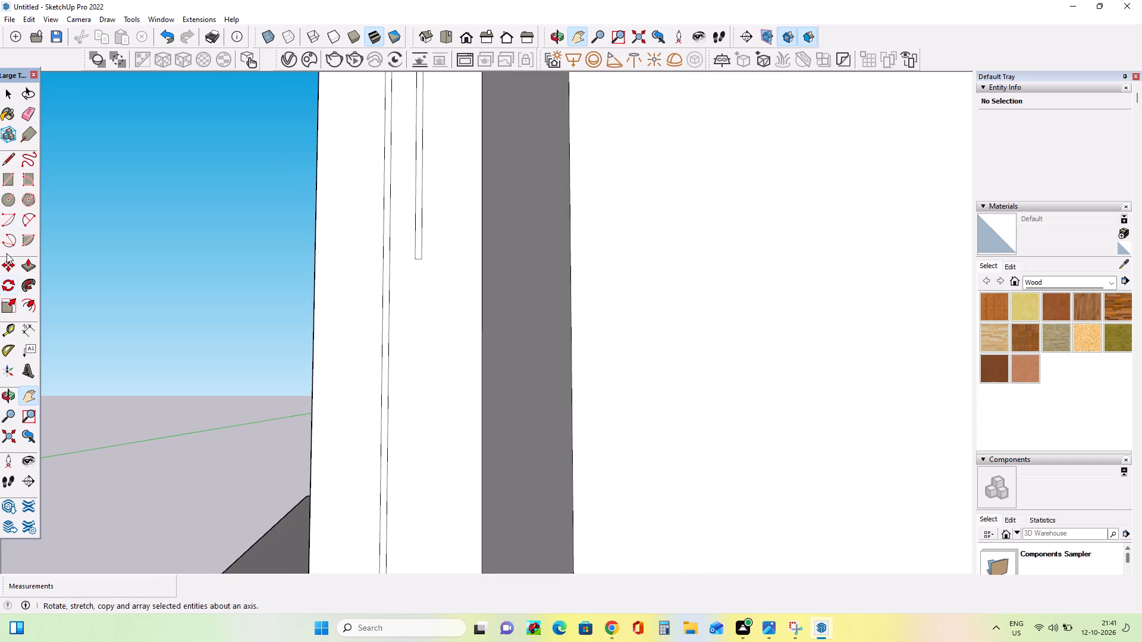
pyautogui.click(7, 175)
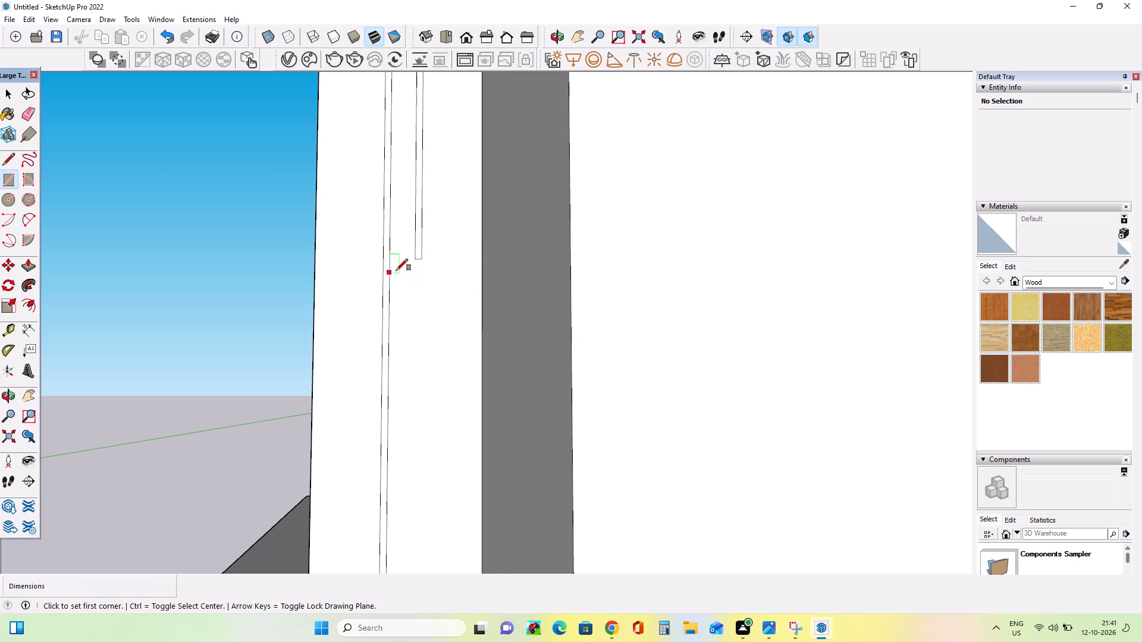
pyautogui.scroll(9, 422, 272)
pyautogui.scroll(-1, 421, 273)
pyautogui.scroll(1, 420, 269)
pyautogui.click(404, 239)
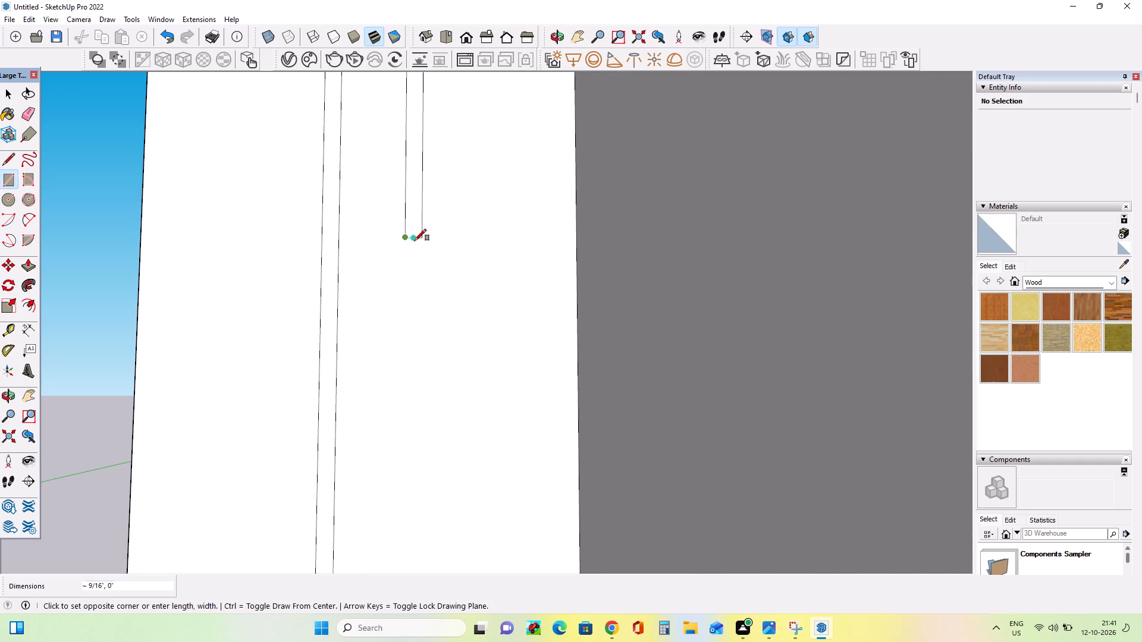
pyautogui.click(419, 241)
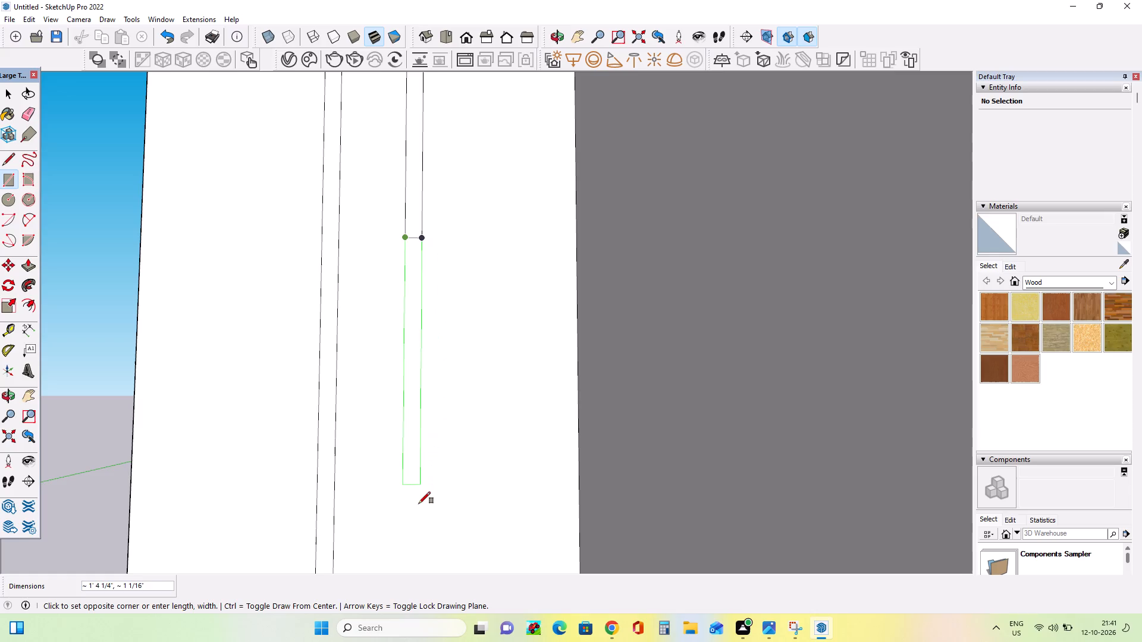
pyautogui.click(416, 564)
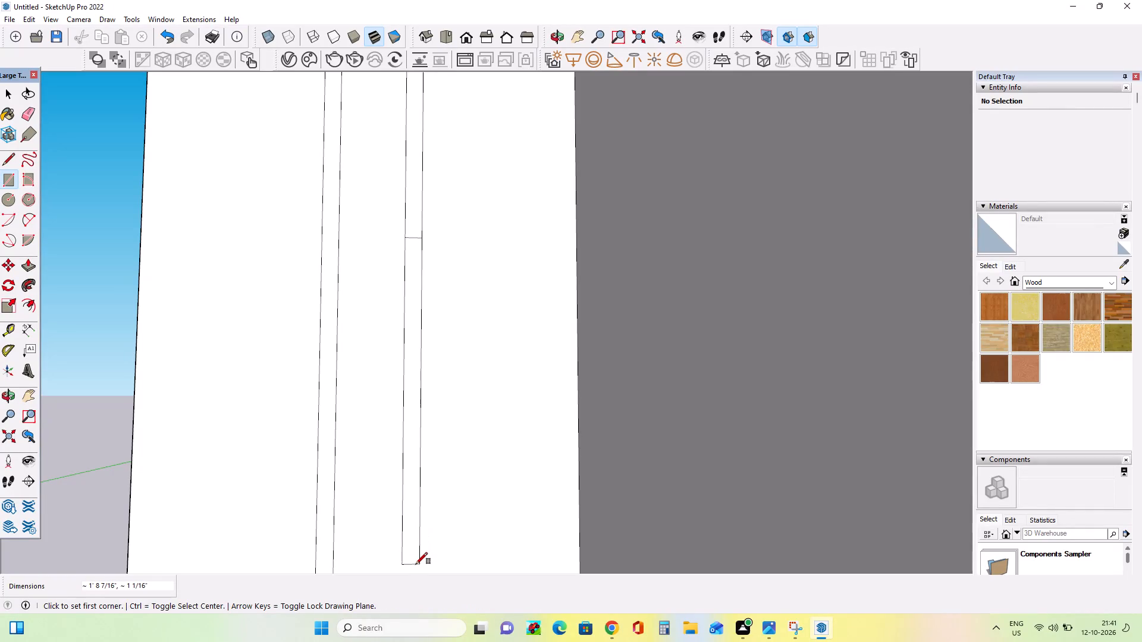
# Erase the short dividing edge at the top of the second vertical strip's lowest rectangle.
pyautogui.click(28, 401)
pyautogui.moveTo(411, 385); pyautogui.dragTo(408, 302)
pyautogui.click(29, 114)
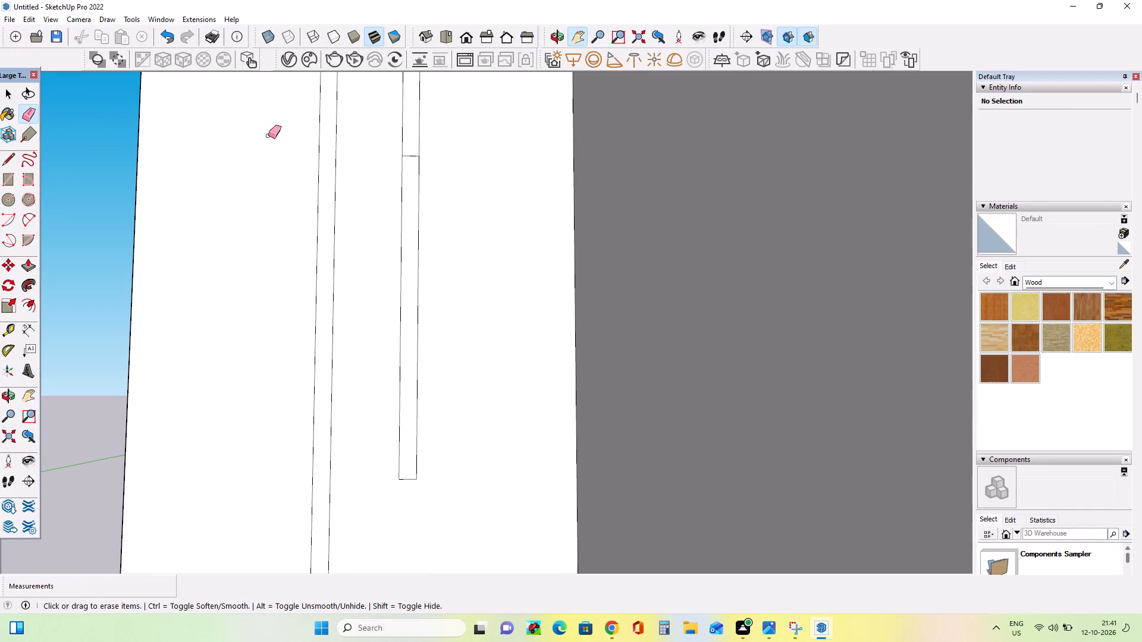
pyautogui.click(412, 155)
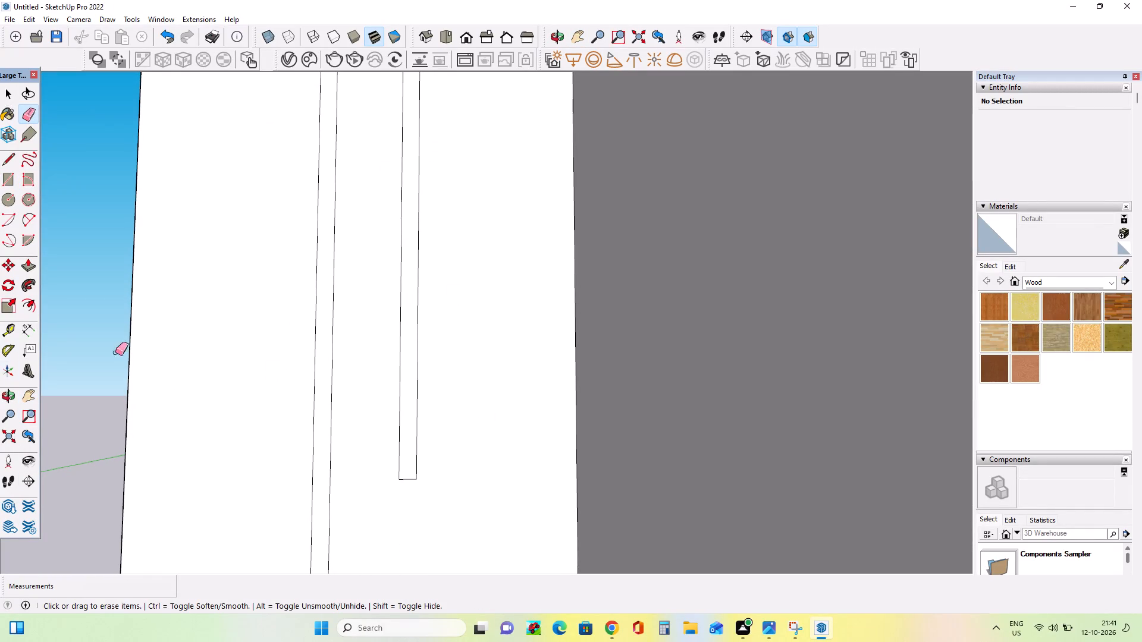
# Extend the second vertical strip to the foot of the side leg with a rectangle about 2 ft 9 7/8 in by 1 1/16 in.
pyautogui.click(26, 392)
pyautogui.moveTo(368, 424); pyautogui.dragTo(365, 184)
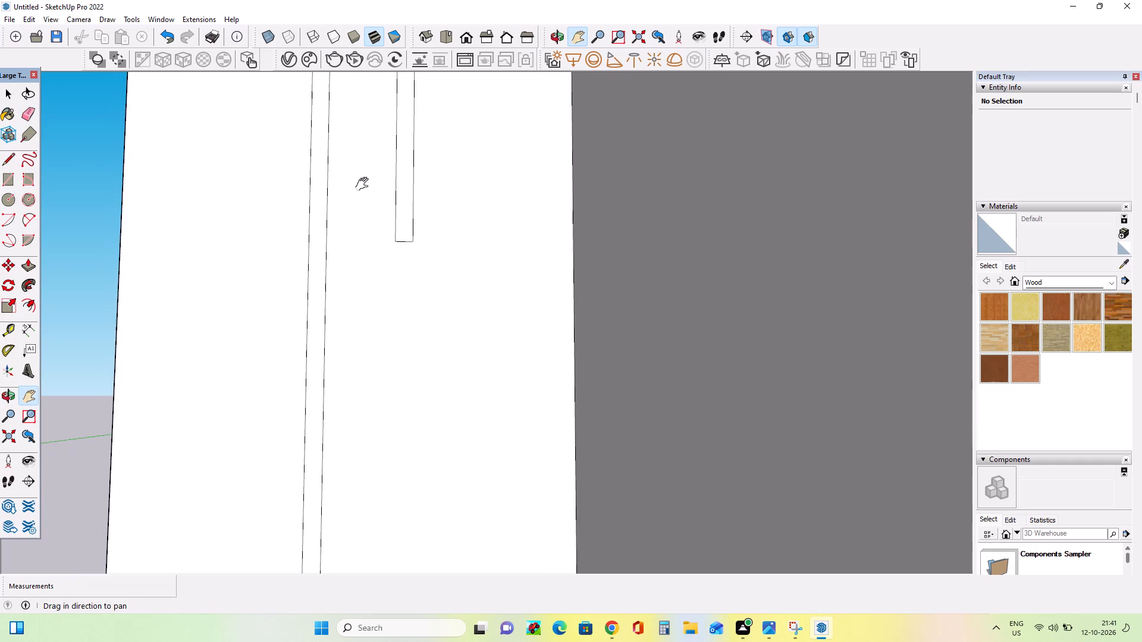
pyautogui.moveTo(365, 184); pyautogui.dragTo(365, 189)
pyautogui.scroll(-10, 415, 302)
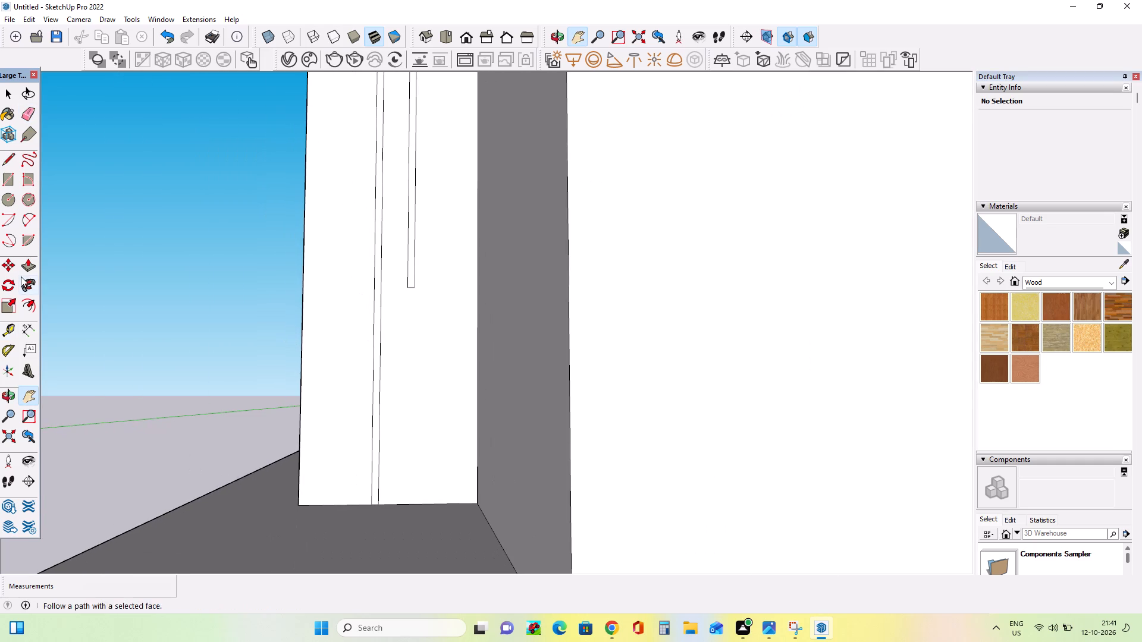
pyautogui.click(7, 182)
pyautogui.scroll(6, 391, 320)
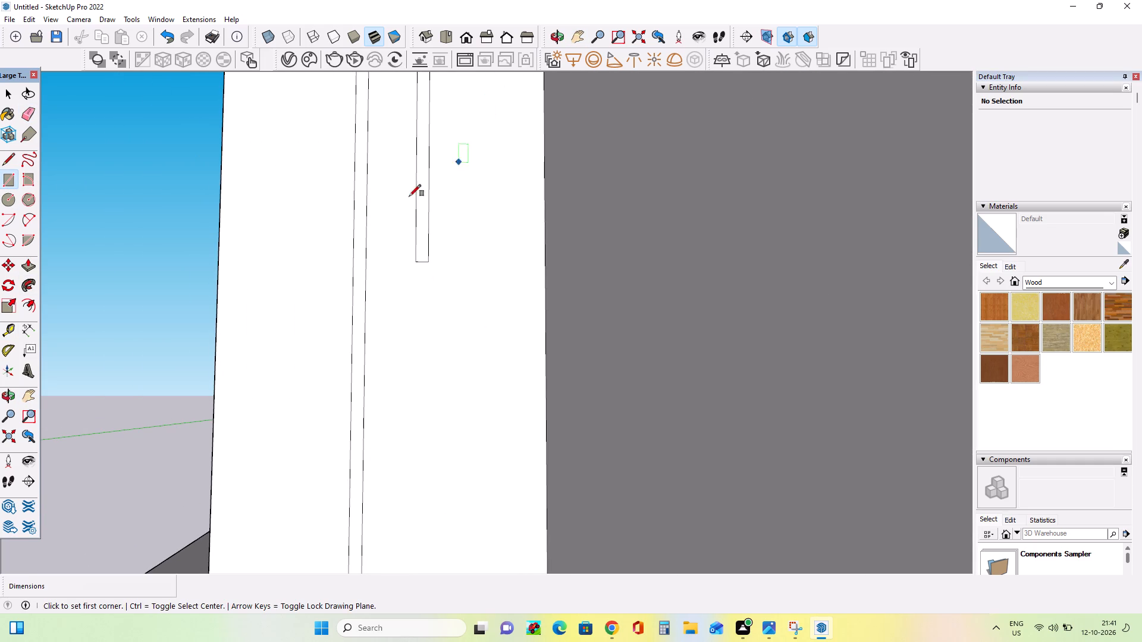
pyautogui.click(418, 261)
pyautogui.click(434, 261)
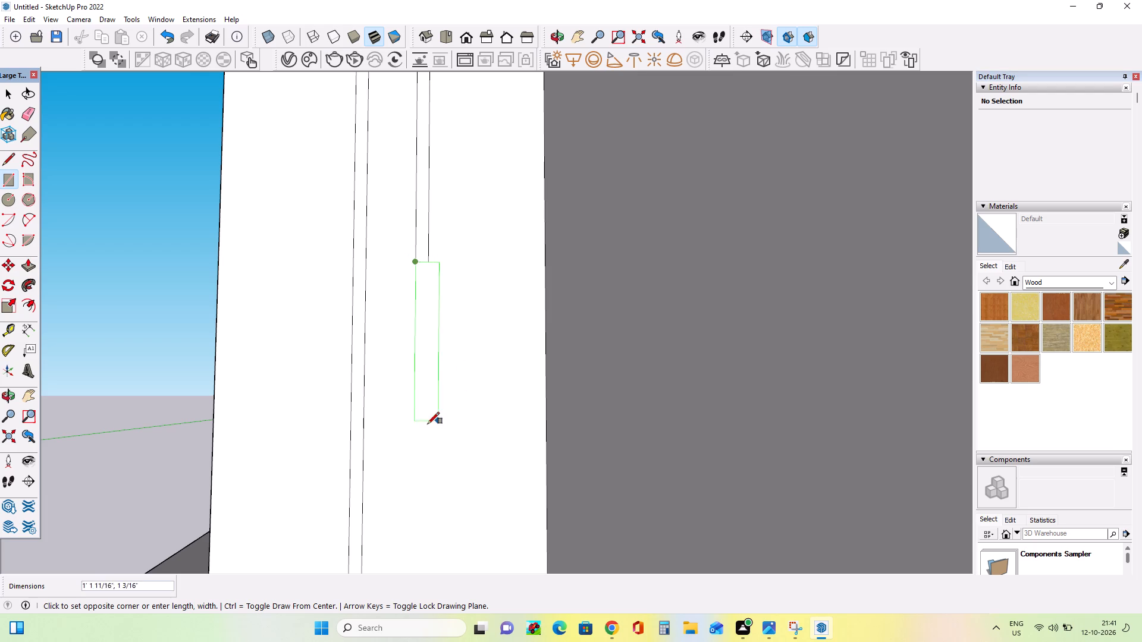
pyautogui.click(431, 263)
pyautogui.scroll(-9, 435, 430)
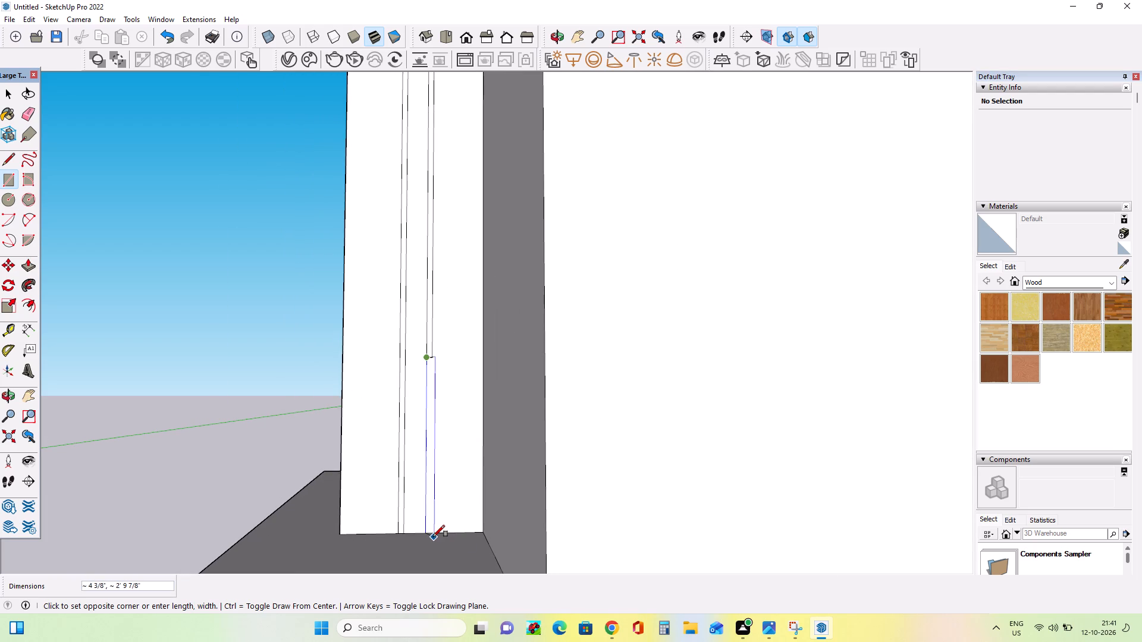
pyautogui.scroll(3, 440, 519)
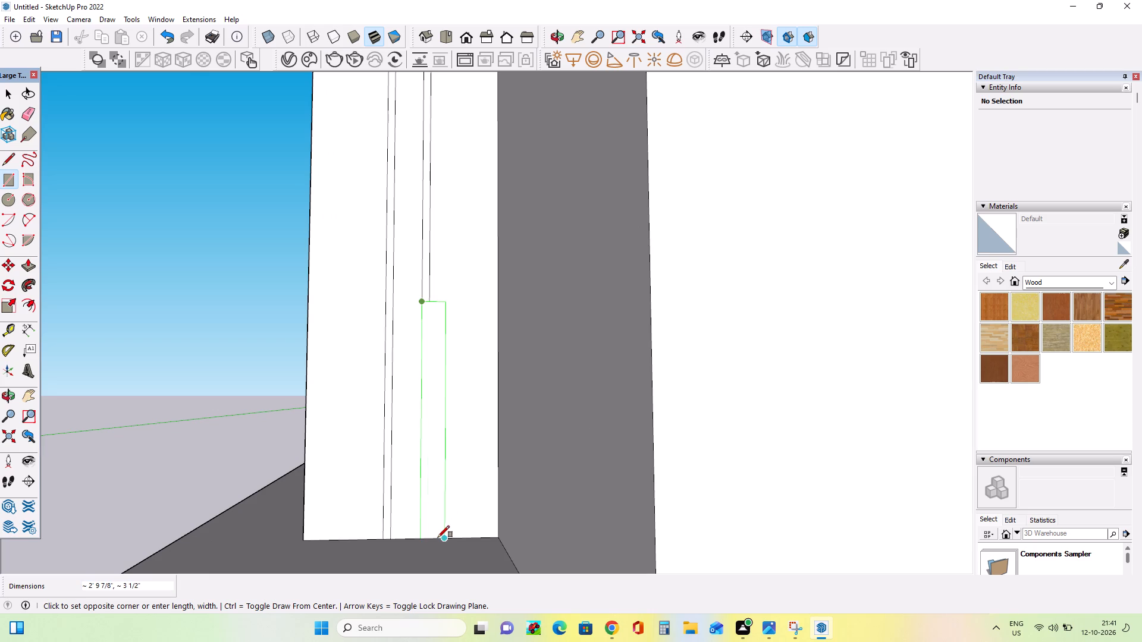
pyautogui.click(428, 540)
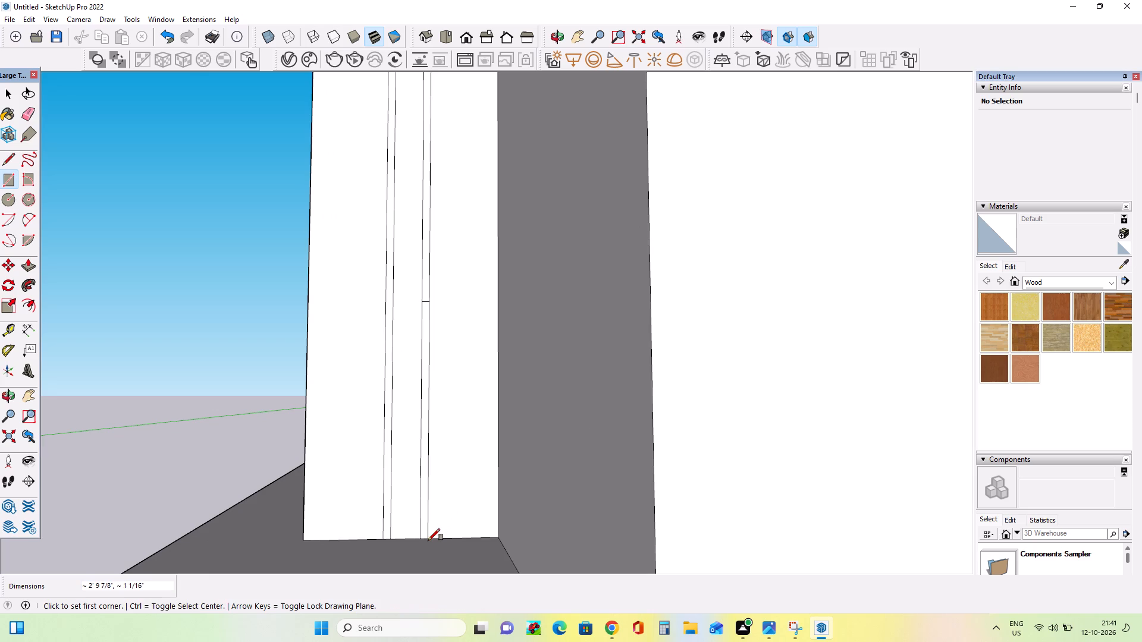
# Erase the short dividing edge where the lowest rectangle joins the second vertical strip.
pyautogui.scroll(-3, 445, 508)
pyautogui.scroll(11, 438, 347)
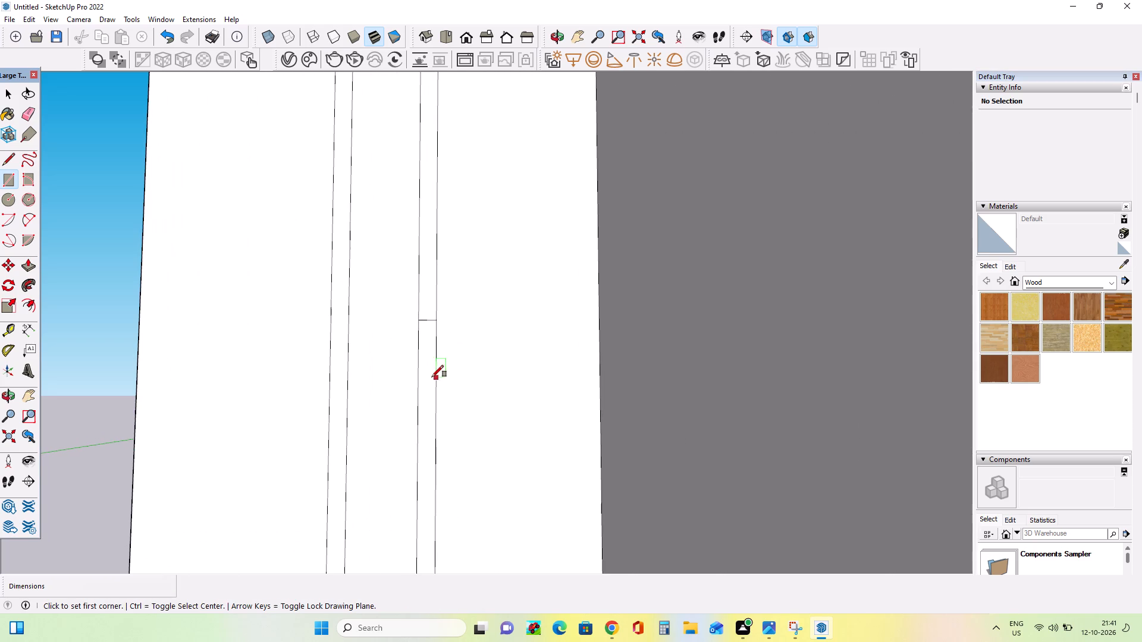
pyautogui.click(29, 114)
pyautogui.scroll(2, 438, 310)
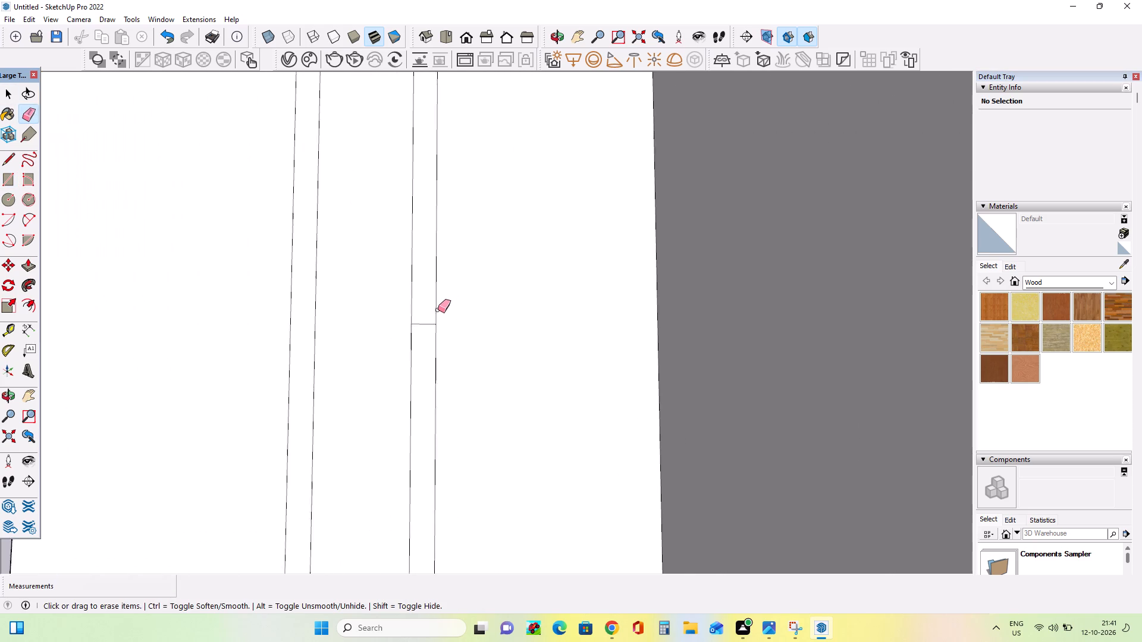
pyautogui.scroll(2, 438, 310)
pyautogui.click(428, 329)
pyautogui.click(428, 327)
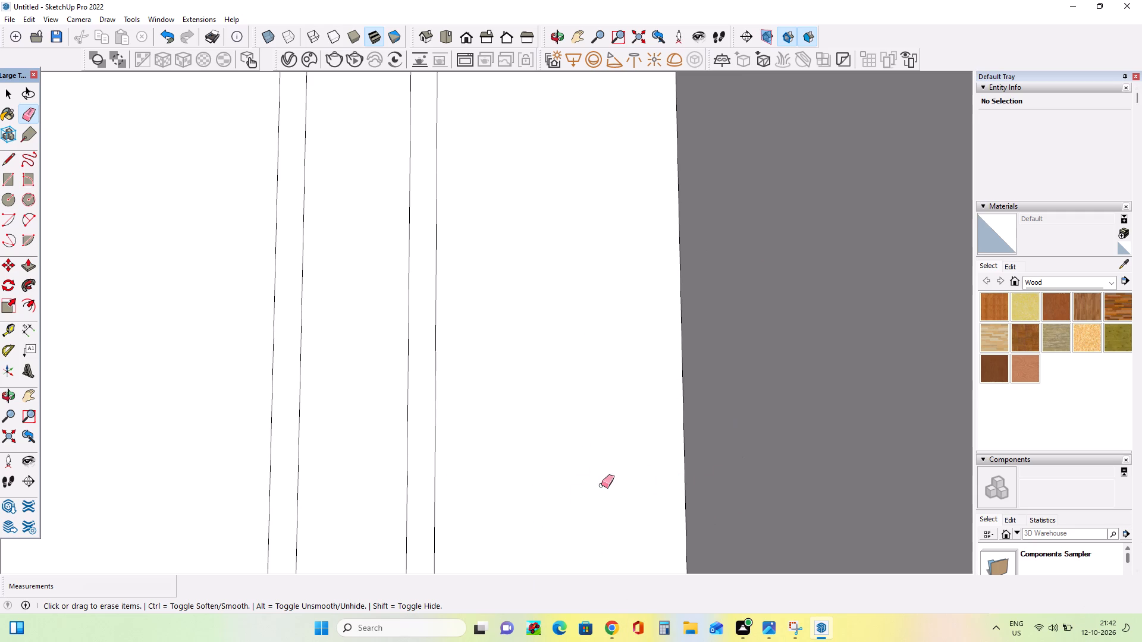
# Move the reference image out from behind the building to stand beside the overhanging frame's side leg.
pyautogui.scroll(-11, 552, 509)
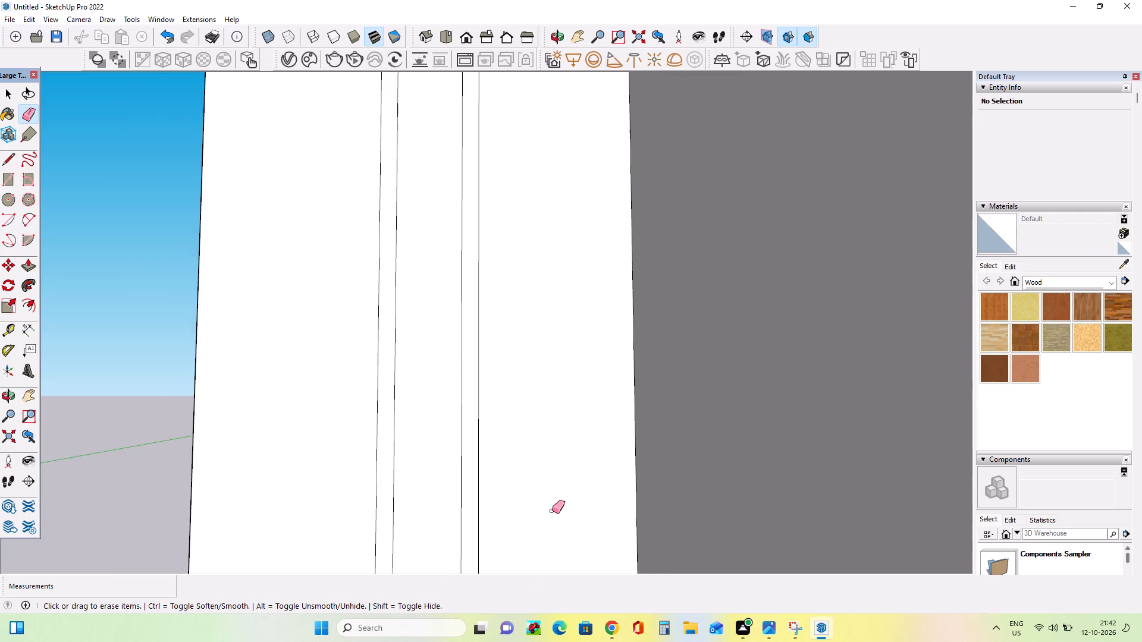
pyautogui.scroll(-17, 552, 511)
pyautogui.scroll(-5, 553, 515)
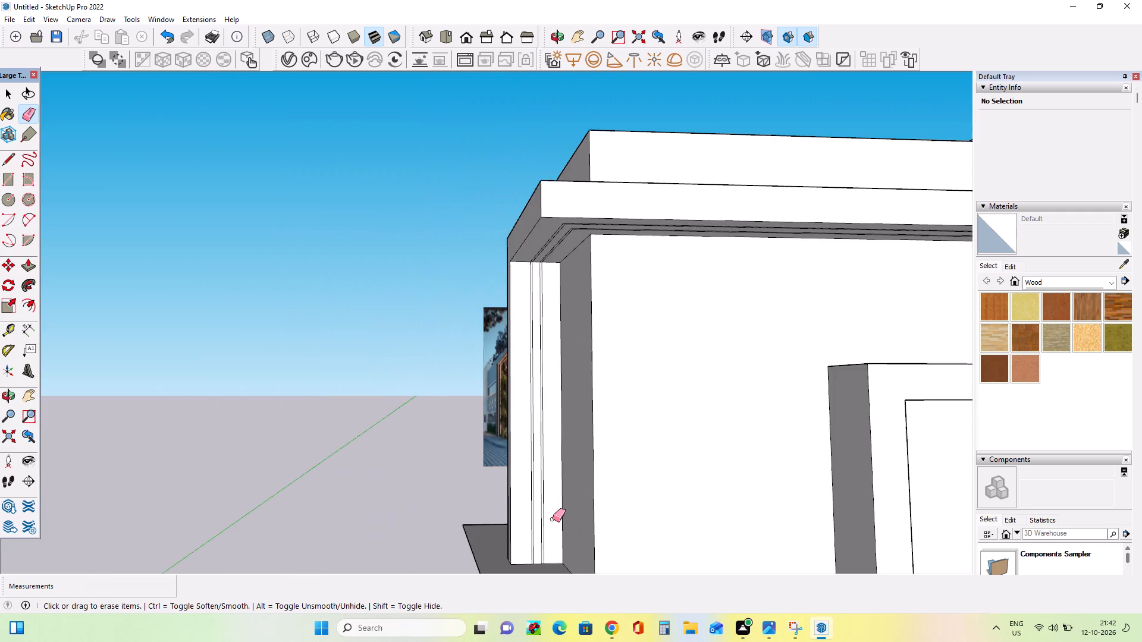
pyautogui.moveTo(553, 519); pyautogui.dragTo(535, 477, button='middle')
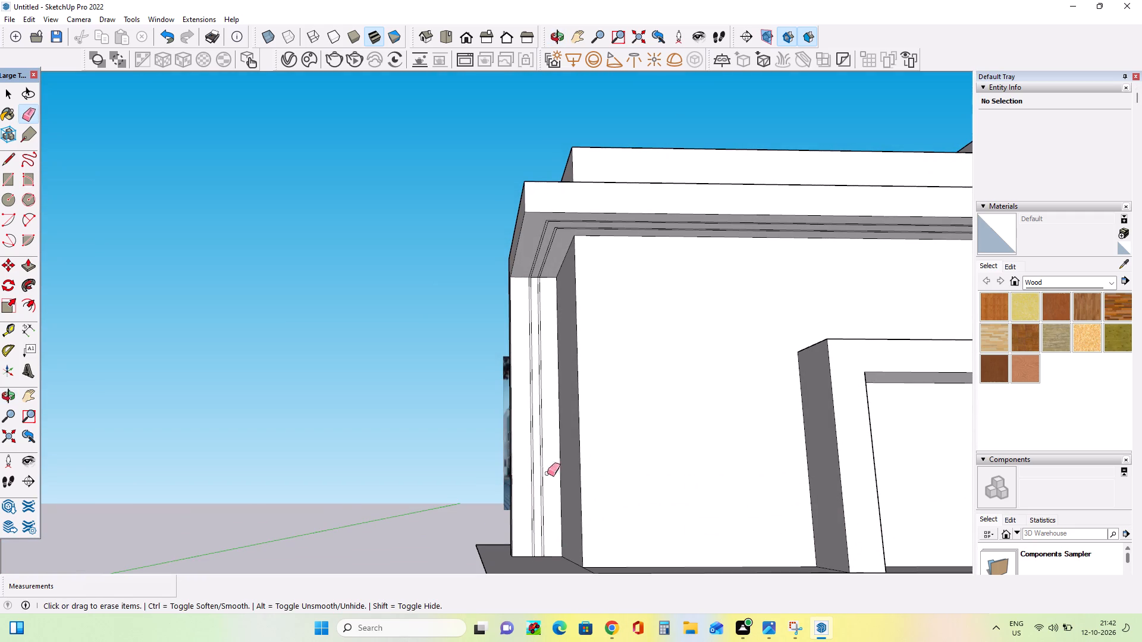
pyautogui.moveTo(576, 465); pyautogui.dragTo(593, 490, button='middle')
pyautogui.scroll(-4, 365, 411)
pyautogui.moveTo(416, 427); pyautogui.dragTo(426, 433, button='middle')
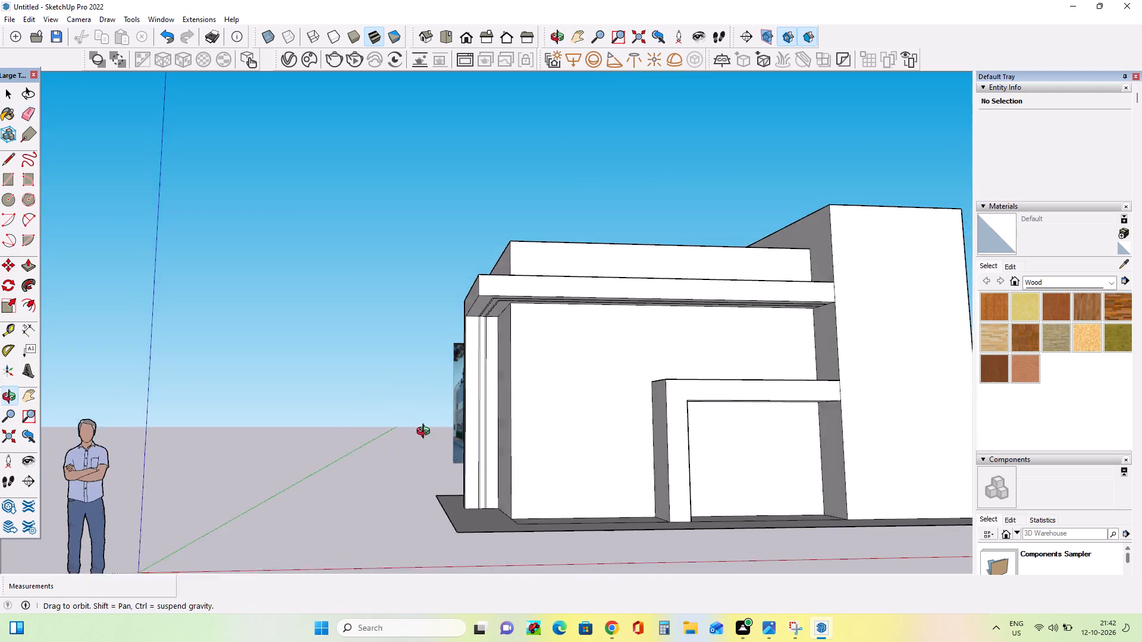
pyautogui.moveTo(426, 433); pyautogui.dragTo(497, 464, button='middle')
pyautogui.click(15, 269)
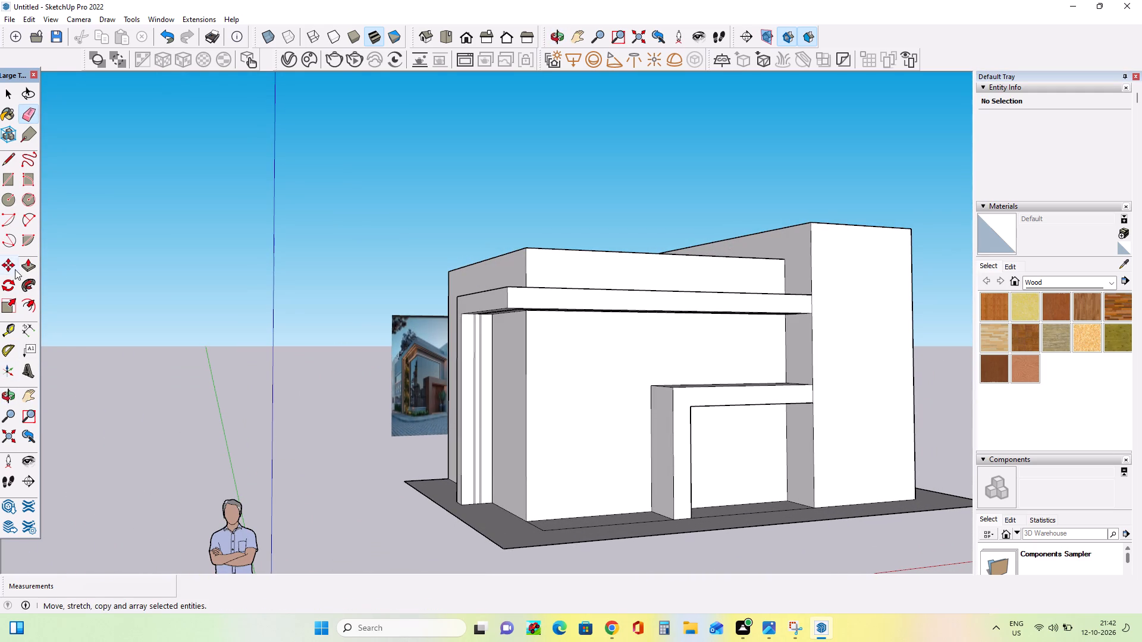
pyautogui.click(396, 439)
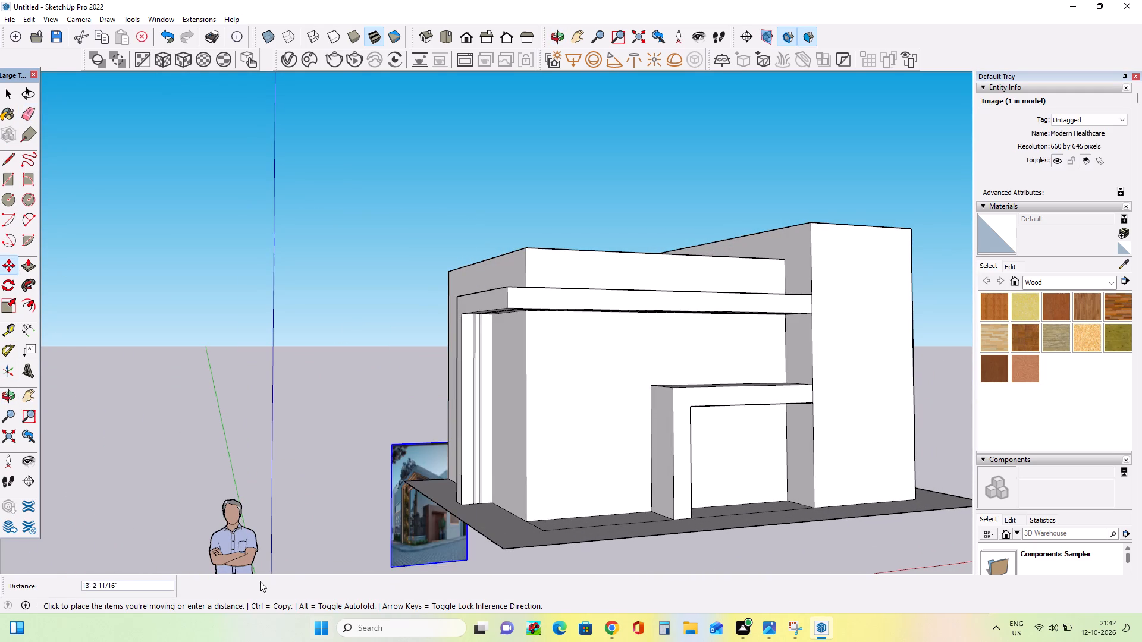
pyautogui.click(258, 523)
pyautogui.moveTo(443, 507); pyautogui.dragTo(365, 516, button='middle')
pyautogui.moveTo(366, 500); pyautogui.dragTo(414, 492)
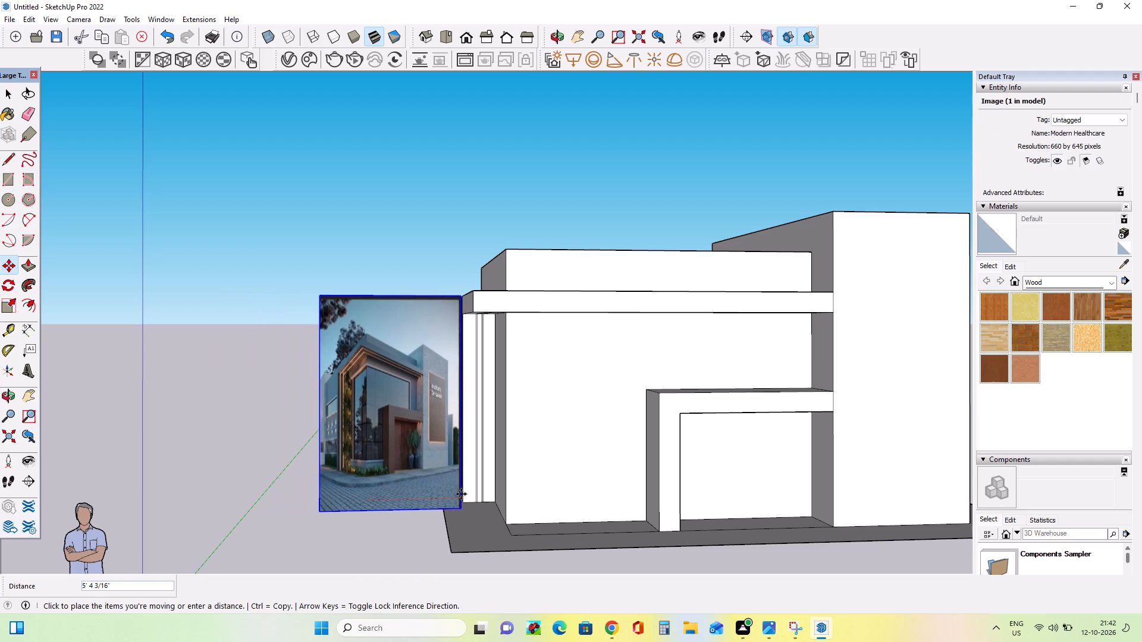
pyautogui.click(461, 494)
# Examine the corner glazing, portal and sign wall in the reference image beside the model's side leg.
pyautogui.scroll(1, 528, 464)
pyautogui.scroll(-1, 528, 464)
pyautogui.scroll(2, 528, 464)
pyautogui.scroll(8, 473, 473)
pyautogui.scroll(-3, 472, 471)
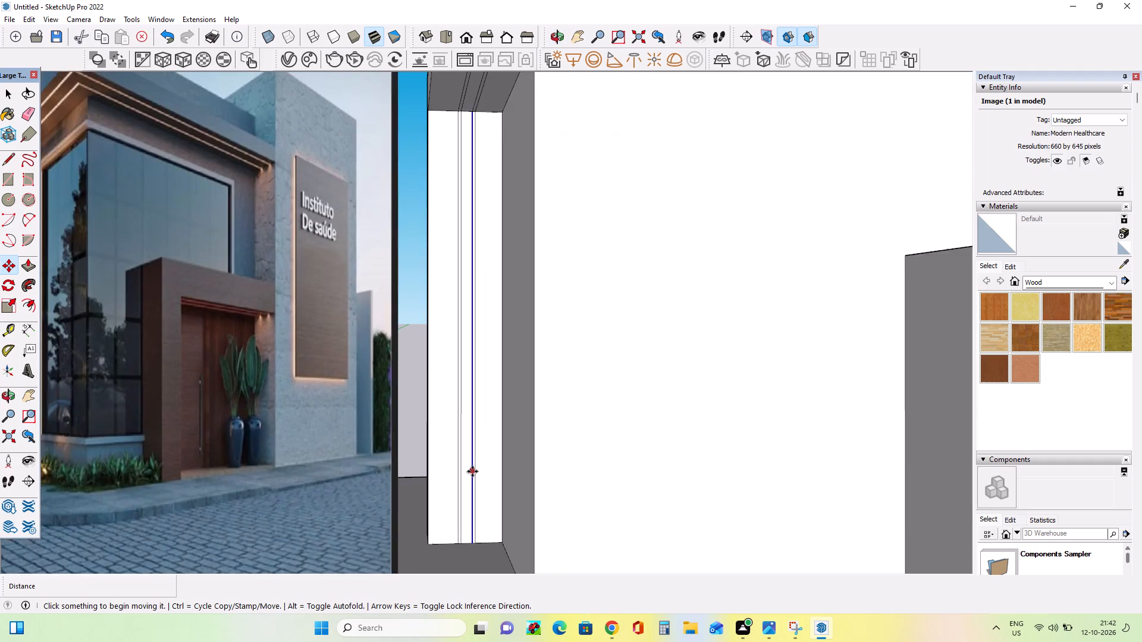
pyautogui.scroll(-1, 447, 477)
pyautogui.scroll(5, 197, 309)
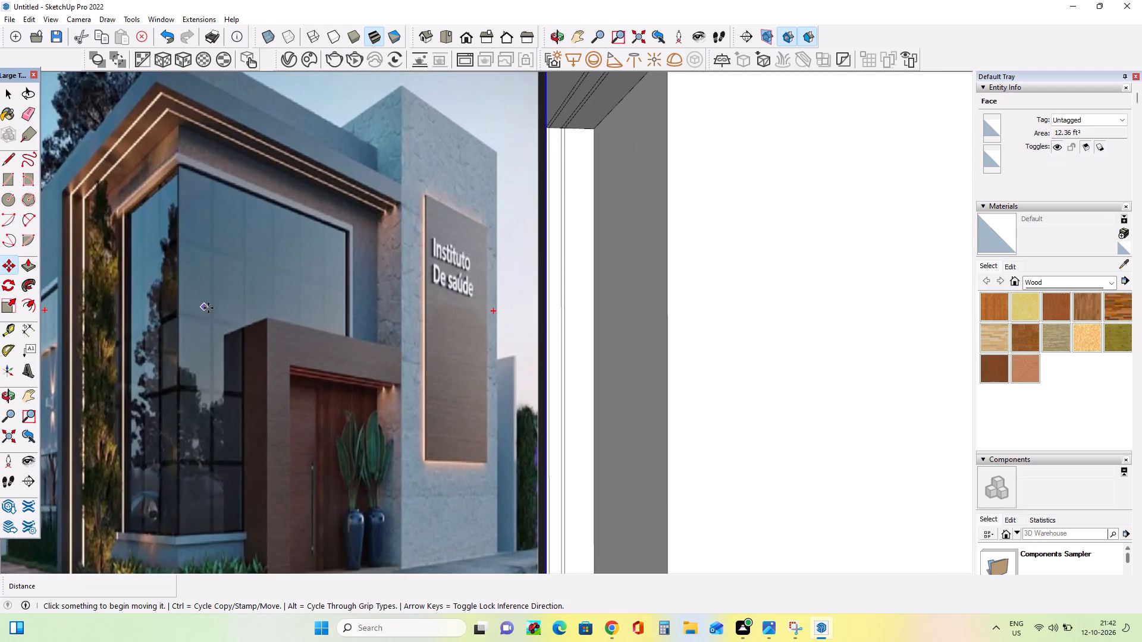
pyautogui.scroll(5, 212, 296)
pyautogui.moveTo(217, 305); pyautogui.dragTo(222, 326, button='middle')
pyautogui.moveTo(211, 331); pyautogui.dragTo(212, 339, button='middle')
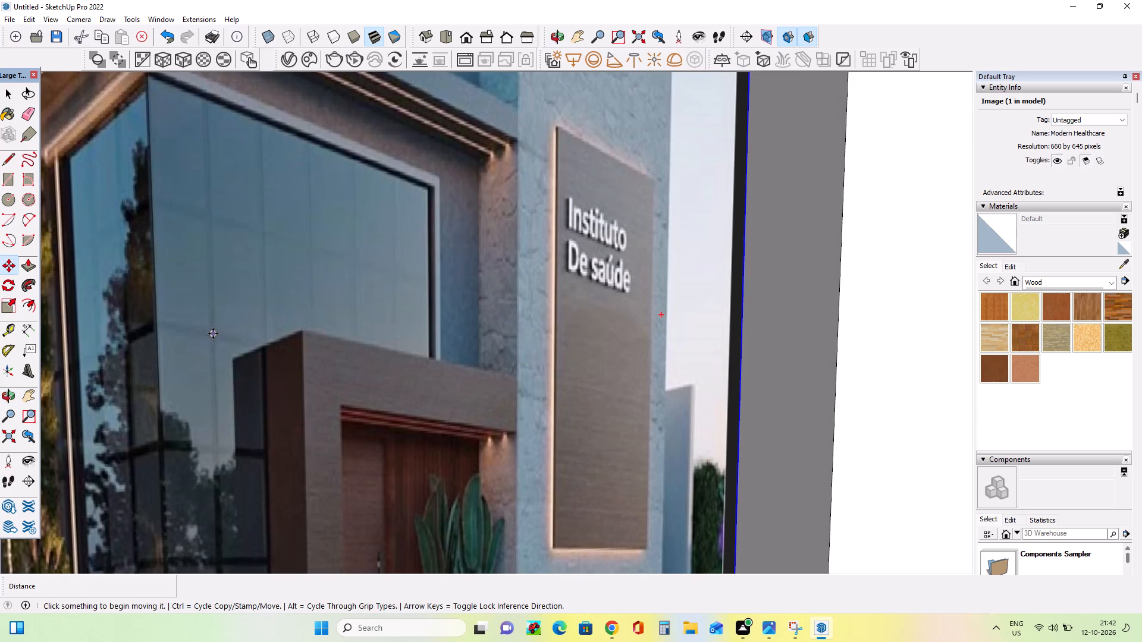
pyautogui.scroll(-3, 213, 333)
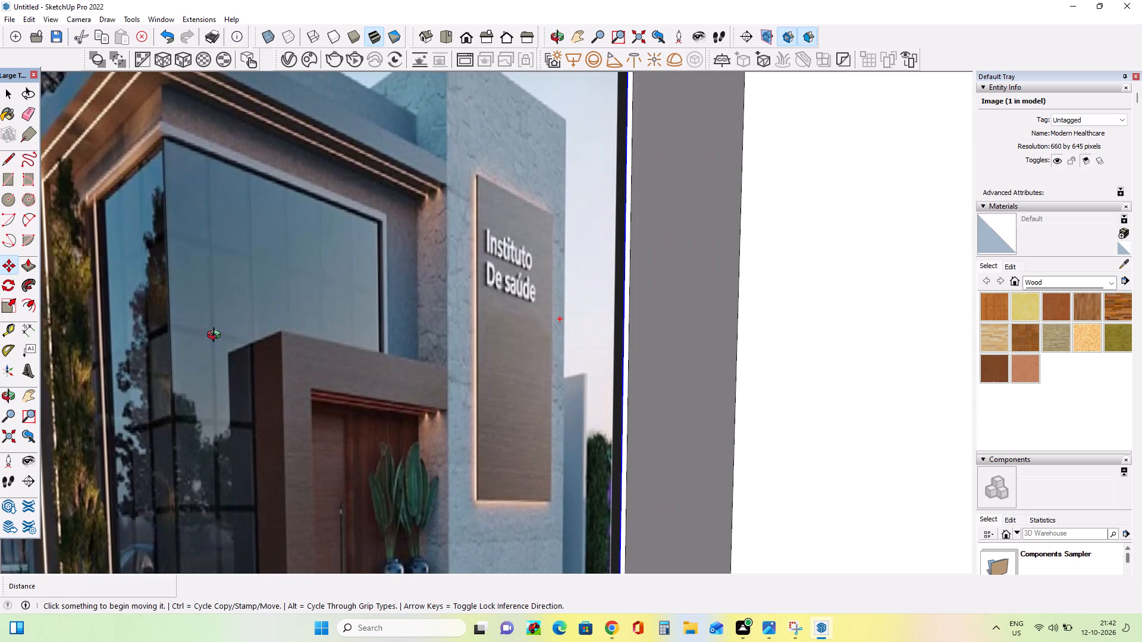
pyautogui.moveTo(216, 335); pyautogui.dragTo(205, 290, button='middle')
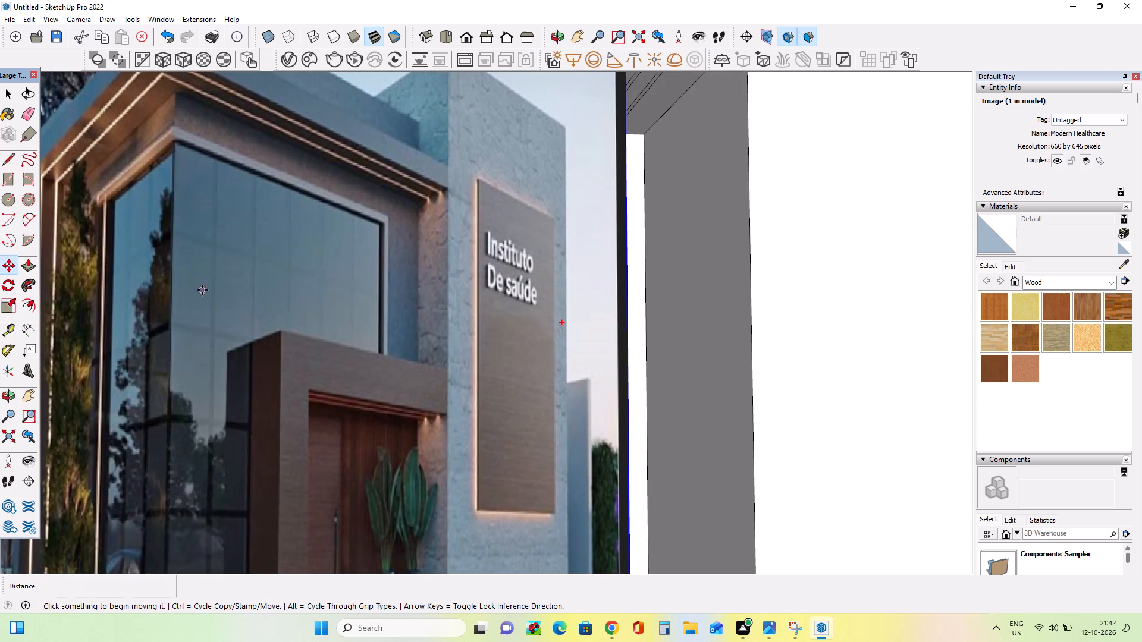
pyautogui.scroll(-3, 202, 290)
pyautogui.scroll(7, 202, 291)
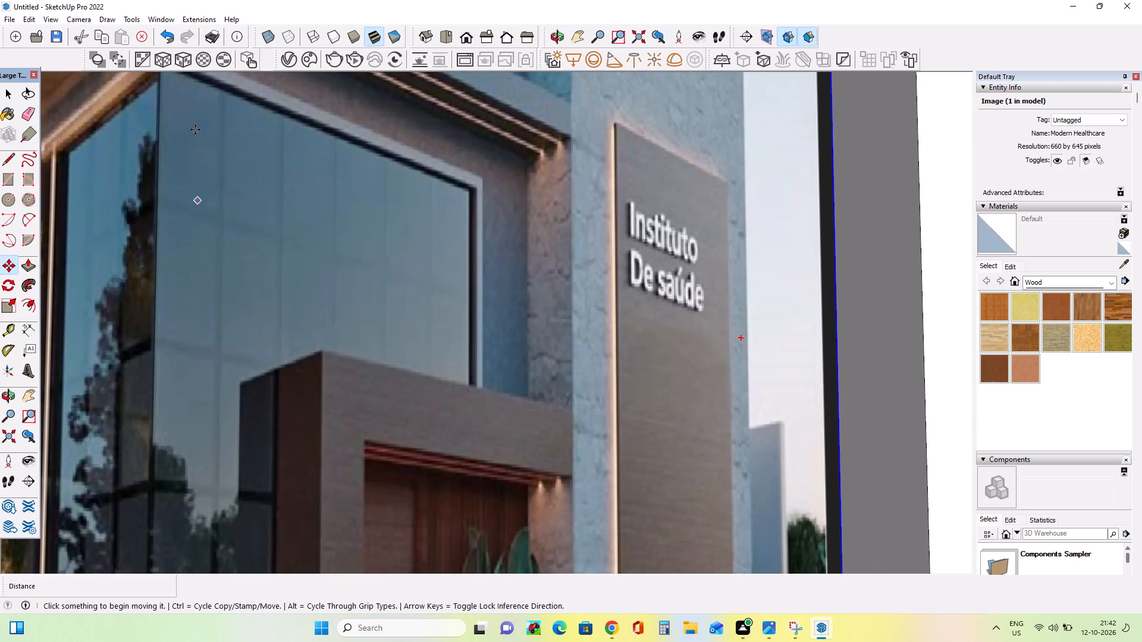
# Examine the window surround and light strips at the upper corner of the glazing in the reference image.
pyautogui.click(33, 393)
pyautogui.moveTo(231, 256); pyautogui.dragTo(268, 323)
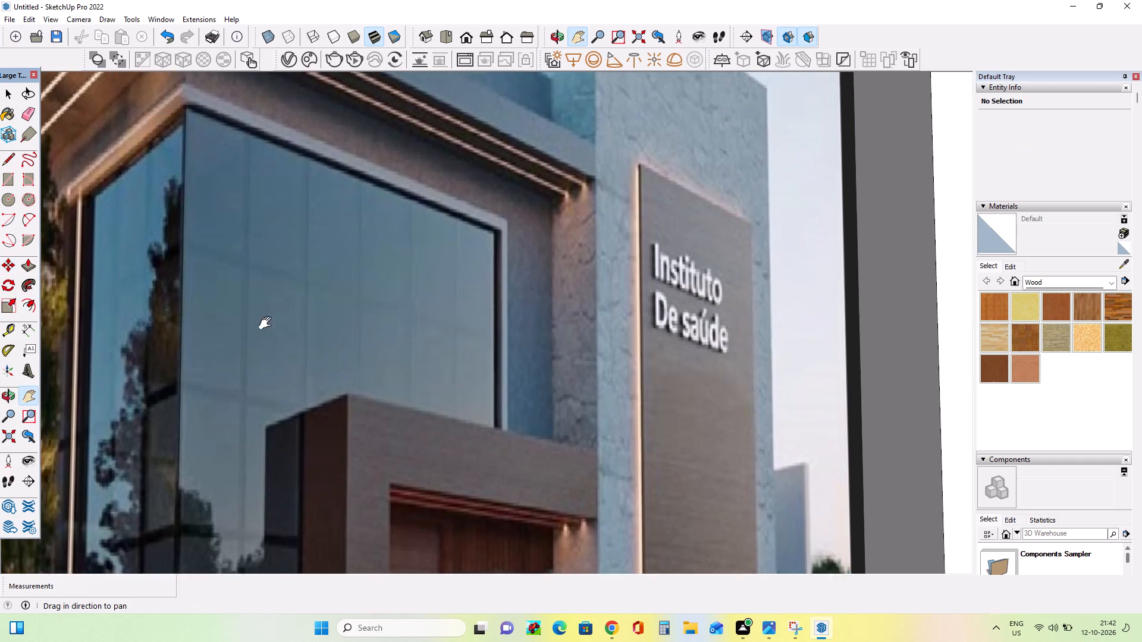
pyautogui.moveTo(268, 323); pyautogui.dragTo(280, 410)
pyautogui.scroll(9, 220, 216)
pyautogui.moveTo(243, 255); pyautogui.dragTo(250, 275, button='middle')
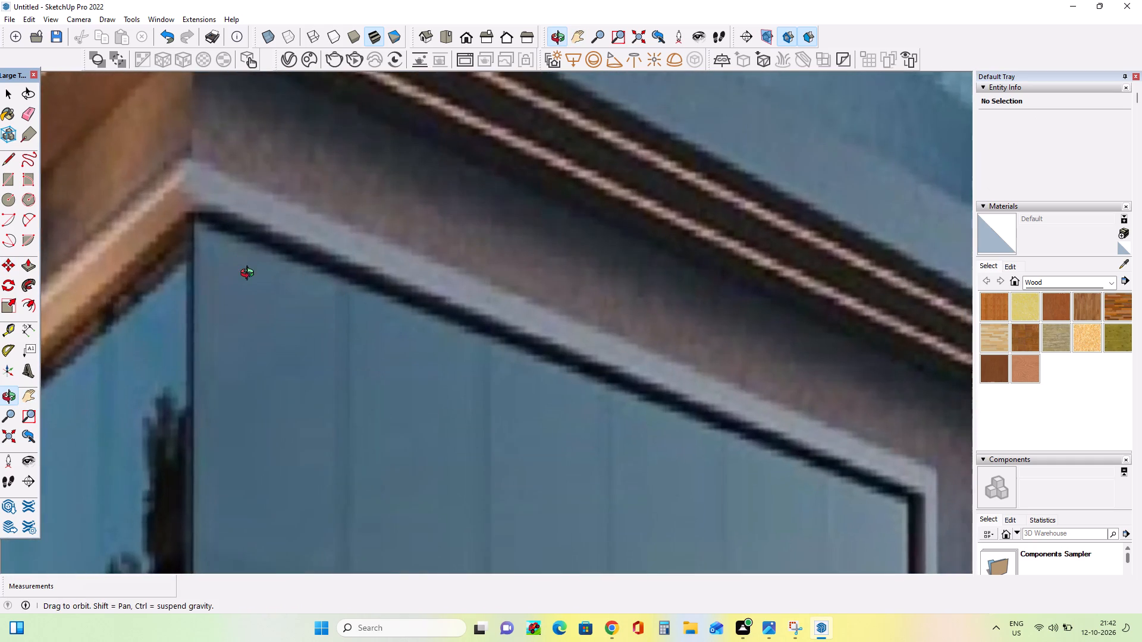
pyautogui.moveTo(250, 275); pyautogui.dragTo(189, 273, button='middle')
pyautogui.scroll(-1, 175, 267)
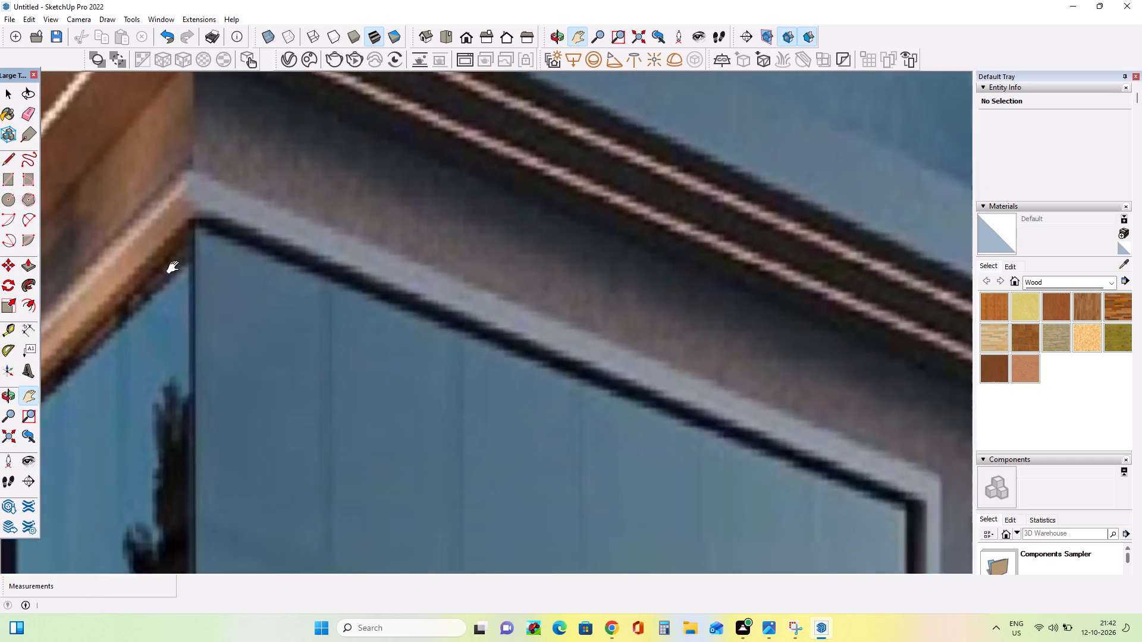
pyautogui.scroll(-12, 175, 267)
pyautogui.scroll(4, 117, 310)
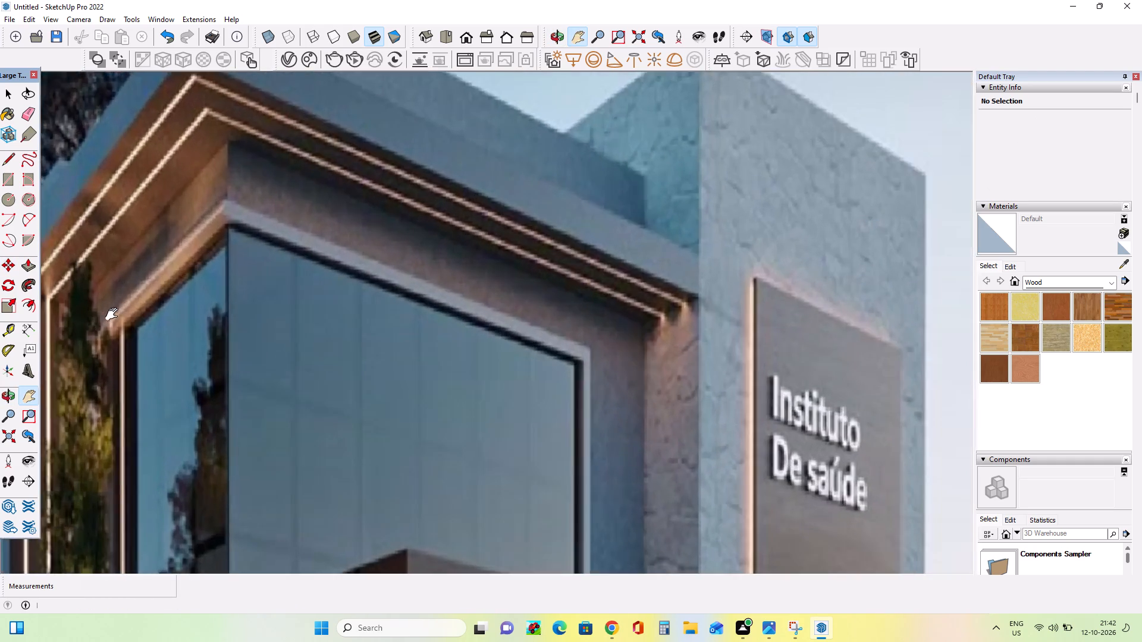
pyautogui.scroll(9, 114, 314)
pyautogui.scroll(-10, 164, 325)
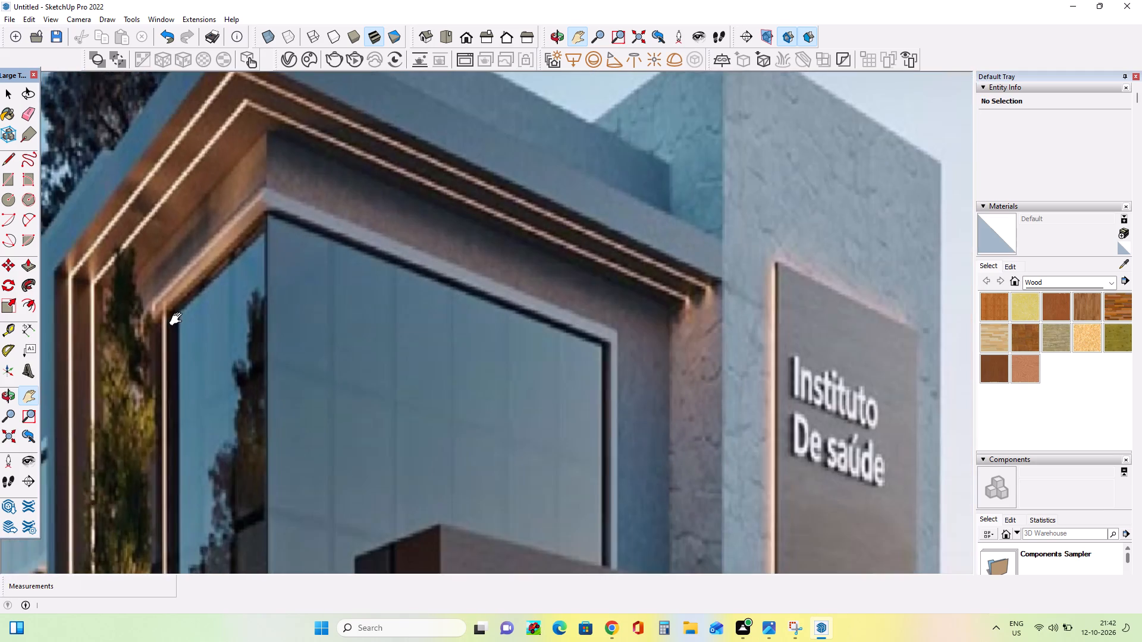
# Examine the lower glazing, base ledge and portal in the reference image, and compare the whole facade with the model.
pyautogui.moveTo(180, 328); pyautogui.dragTo(393, 285, button='middle')
pyautogui.moveTo(153, 411); pyautogui.dragTo(214, 370)
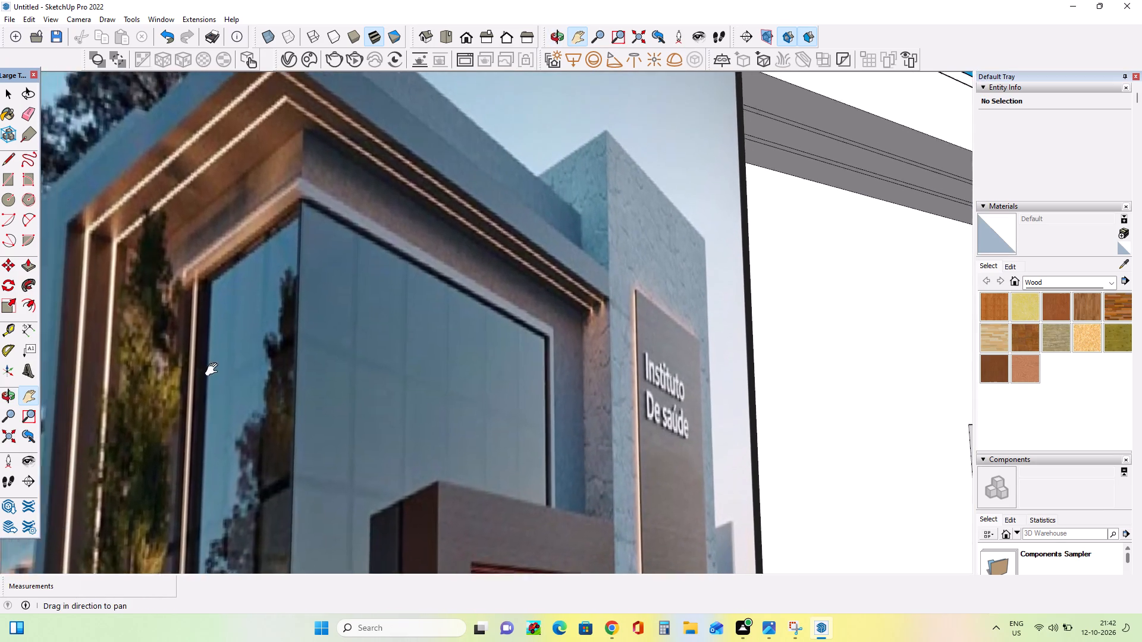
pyautogui.moveTo(214, 370); pyautogui.dragTo(247, 202)
pyautogui.moveTo(269, 429); pyautogui.dragTo(254, 210)
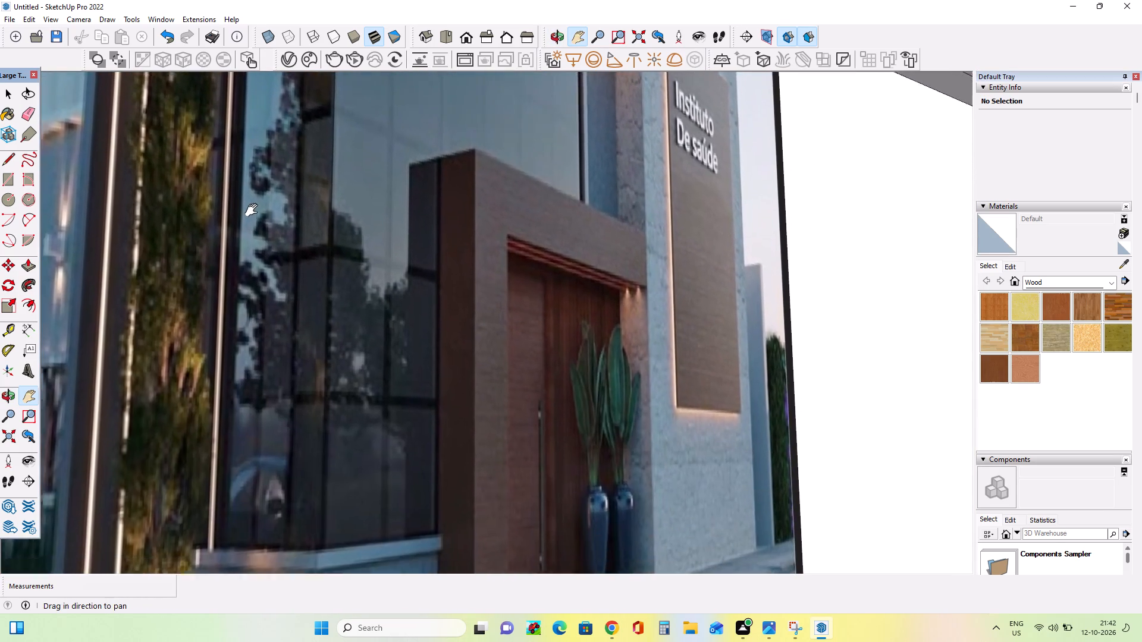
pyautogui.moveTo(254, 210); pyautogui.dragTo(259, 178)
pyautogui.moveTo(382, 411); pyautogui.dragTo(321, 396)
pyautogui.scroll(-3, 356, 421)
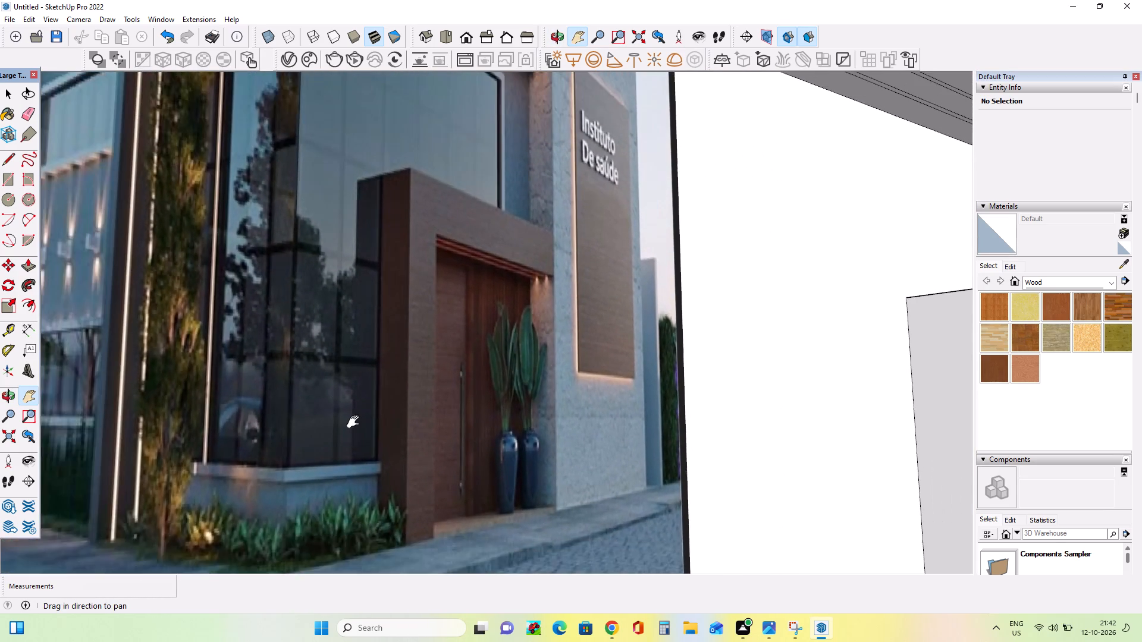
pyautogui.scroll(-3, 356, 422)
pyautogui.moveTo(406, 438); pyautogui.dragTo(350, 445, button='middle')
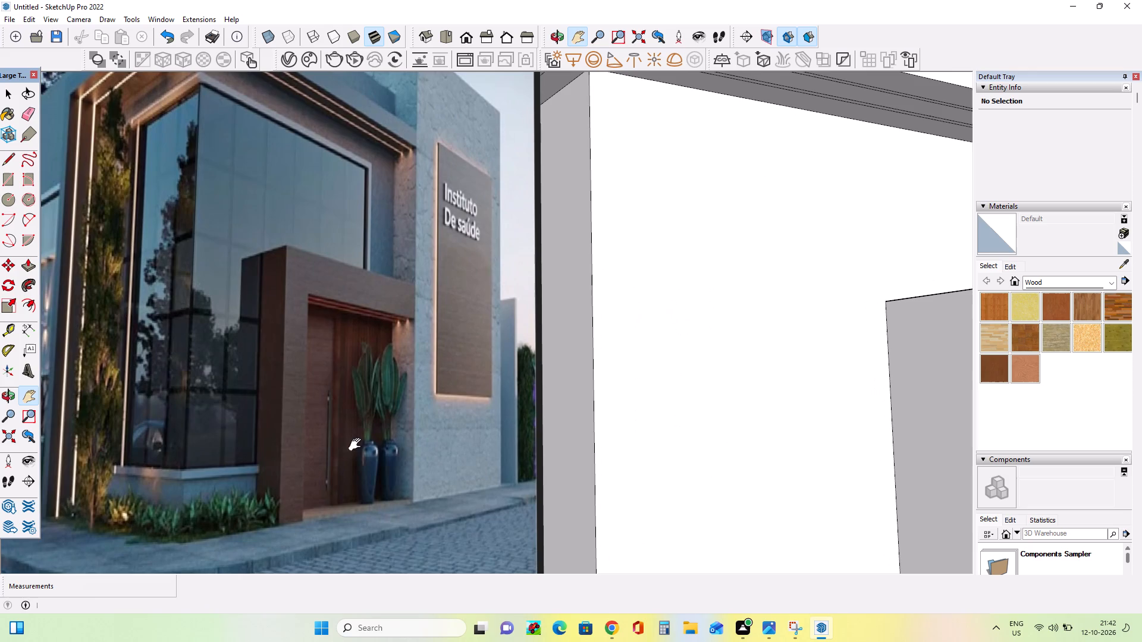
pyautogui.moveTo(225, 435); pyautogui.dragTo(249, 420)
pyautogui.scroll(-6, 348, 421)
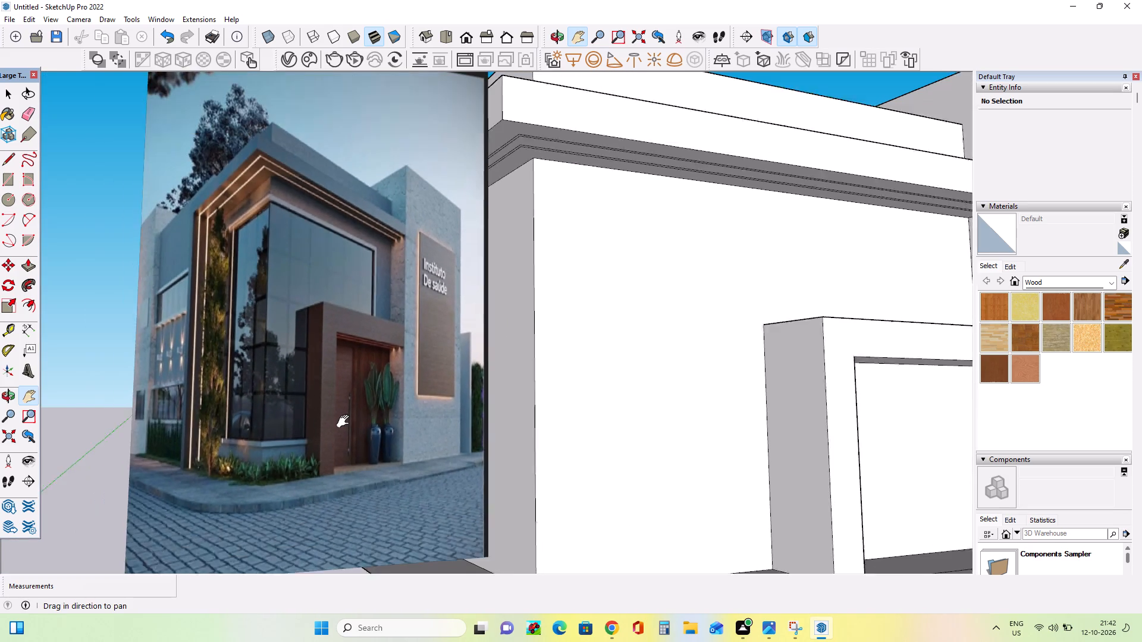
pyautogui.scroll(-2, 346, 421)
pyautogui.moveTo(390, 439); pyautogui.dragTo(390, 454, button='middle')
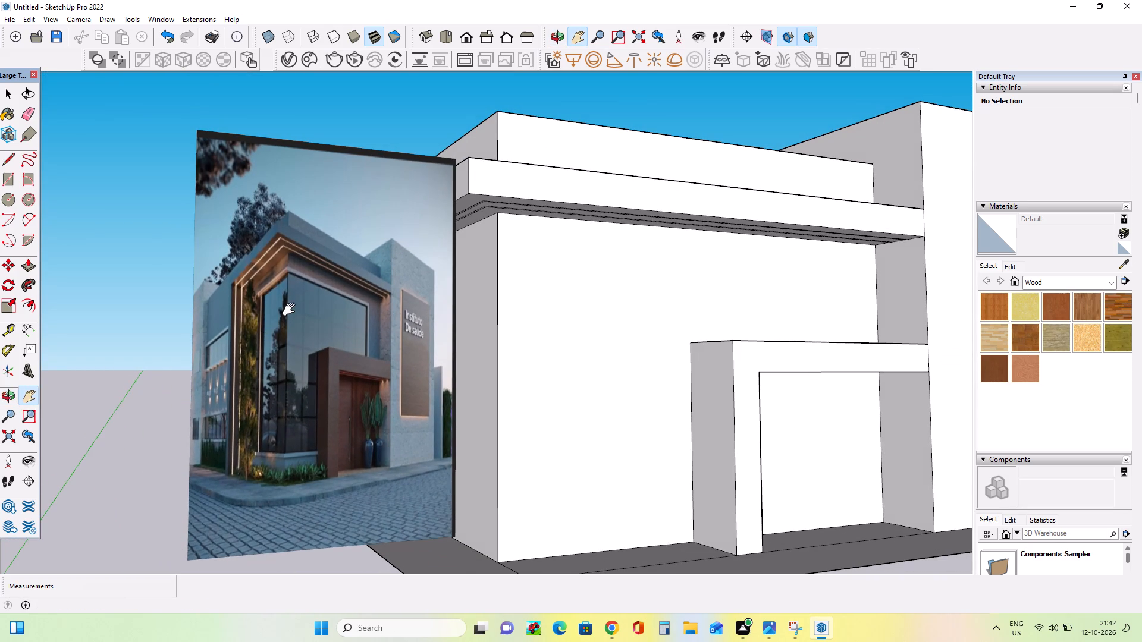
pyautogui.moveTo(545, 377); pyautogui.dragTo(550, 377)
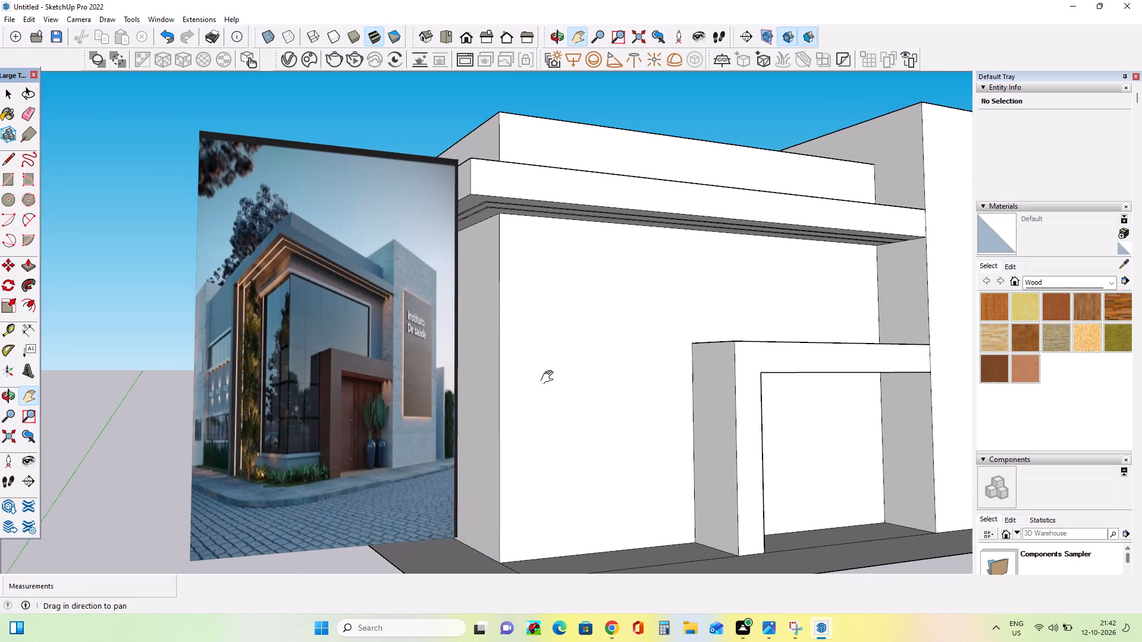
# Examine the glazing frame, portal and sign wall in the reference image and compare them with the model's front facade.
pyautogui.moveTo(550, 377); pyautogui.dragTo(625, 380)
pyautogui.moveTo(658, 383); pyautogui.dragTo(657, 383)
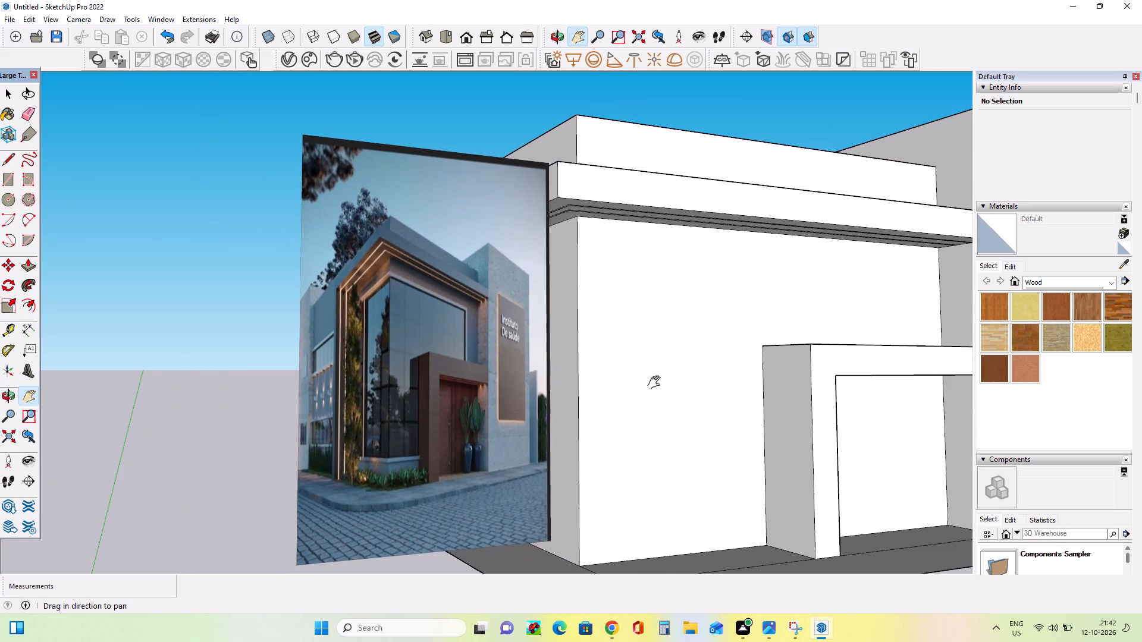
pyautogui.moveTo(657, 383); pyautogui.dragTo(497, 391)
pyautogui.scroll(9, 255, 369)
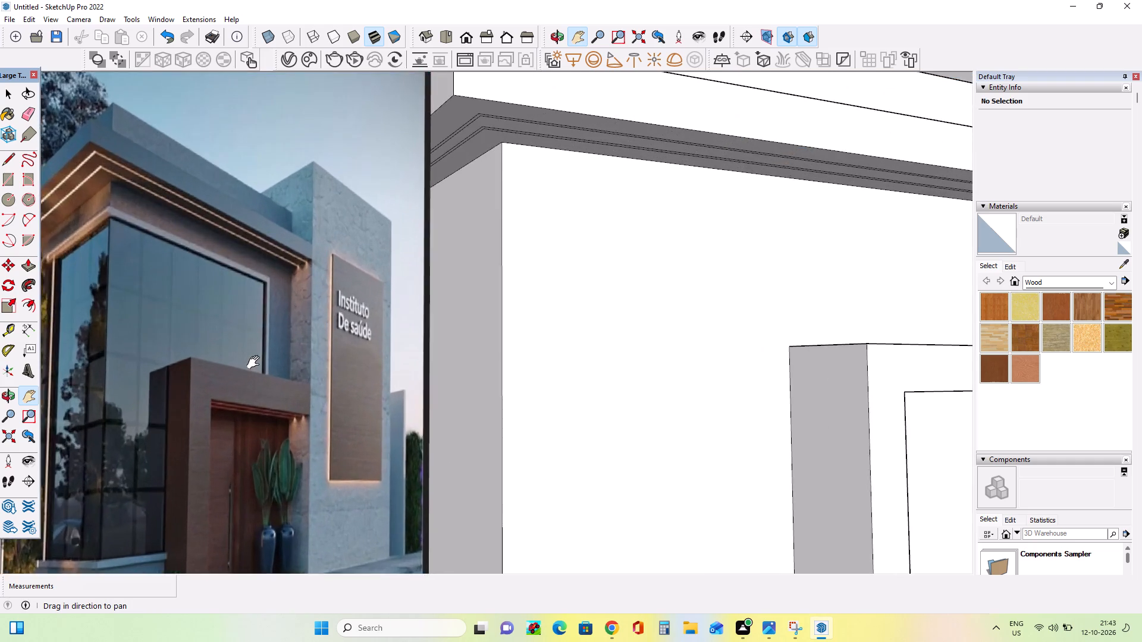
pyautogui.scroll(4, 256, 363)
pyautogui.scroll(-8, 258, 363)
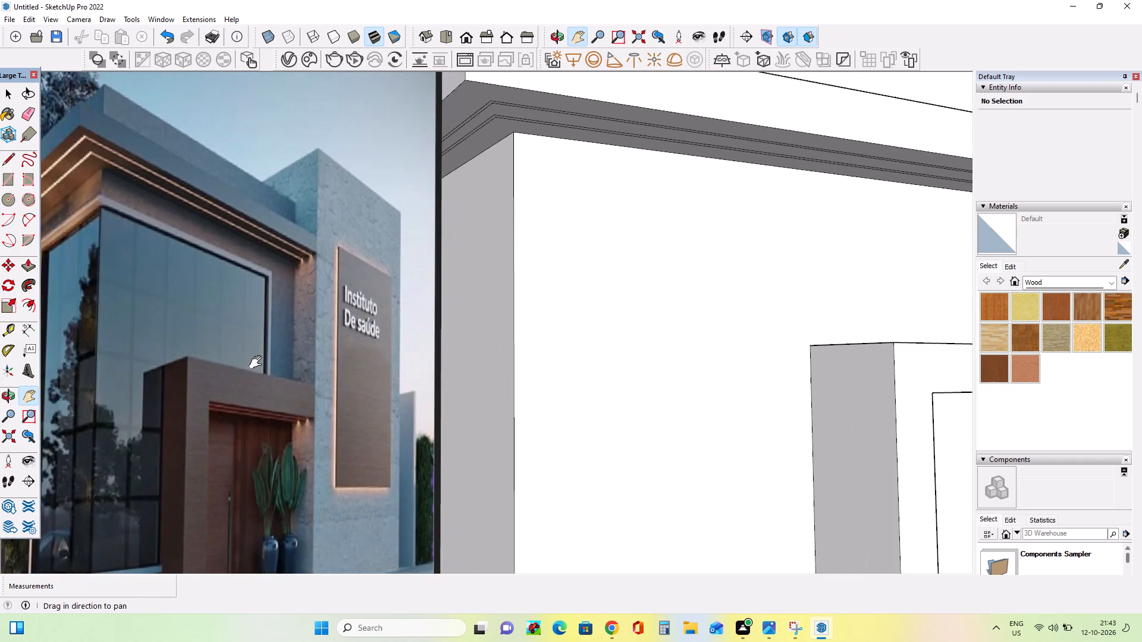
pyautogui.scroll(-7, 258, 363)
pyautogui.moveTo(474, 361); pyautogui.dragTo(438, 380, button='middle')
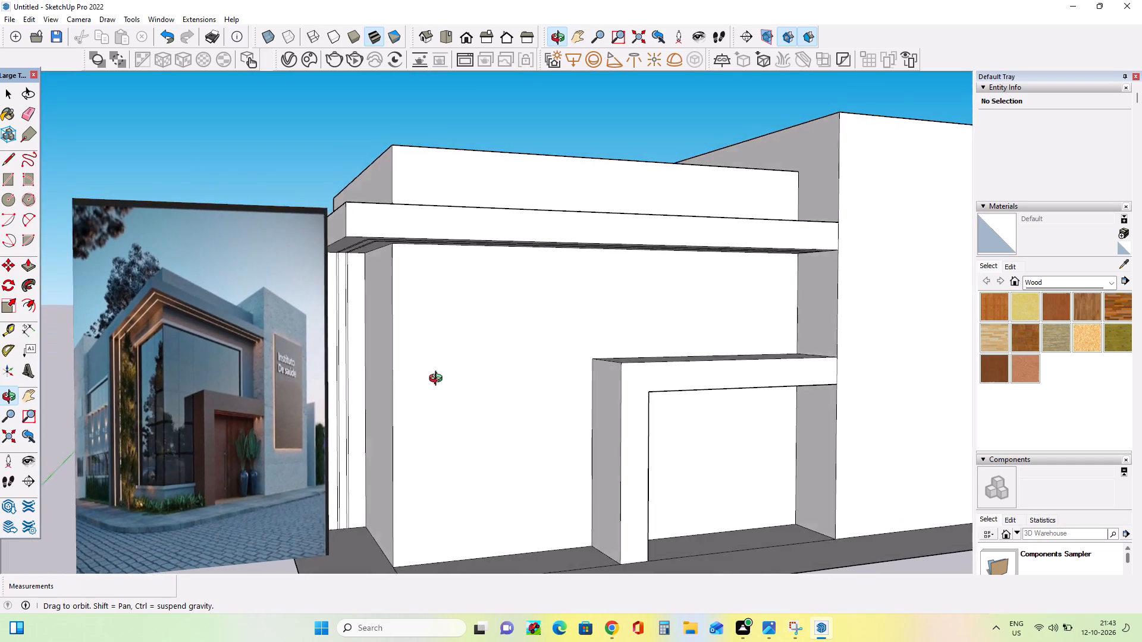
pyautogui.moveTo(438, 380); pyautogui.dragTo(418, 375, button='middle')
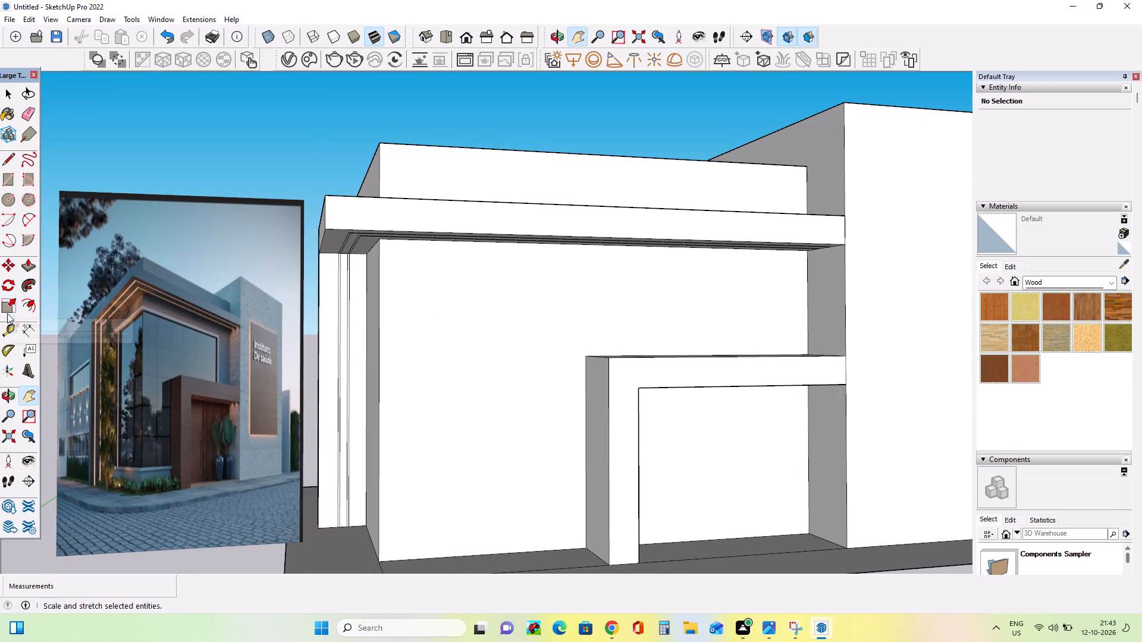
pyautogui.moveTo(406, 491); pyautogui.dragTo(412, 402, button='middle')
pyautogui.scroll(-2, 412, 403)
pyautogui.middleClick(466, 412)
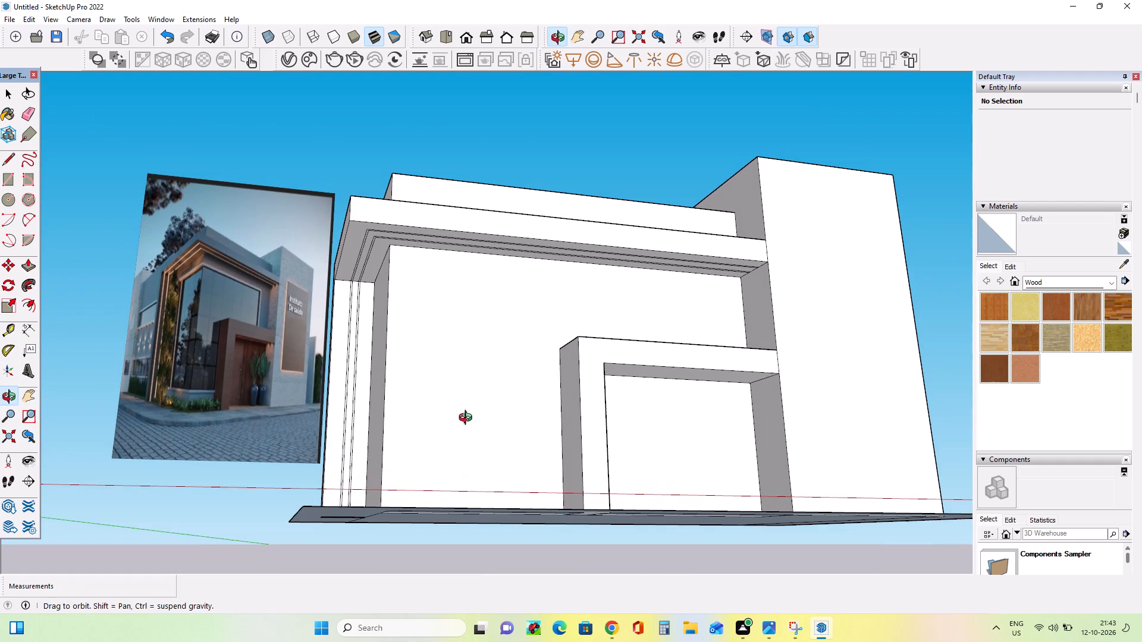
pyautogui.scroll(4, 595, 382)
pyautogui.scroll(-2, 595, 382)
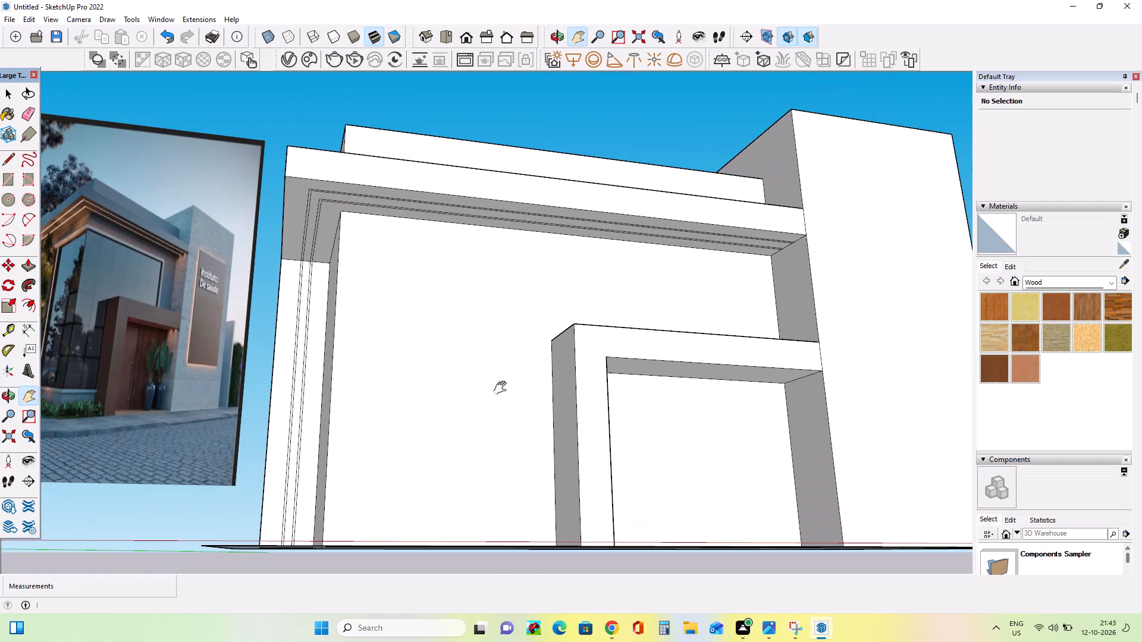
# Draw an upright rectangle about 6 1/8" wide and 3' 9 3/8" tall on the front wall, rising from the portal's top near the tower.
pyautogui.click(8, 185)
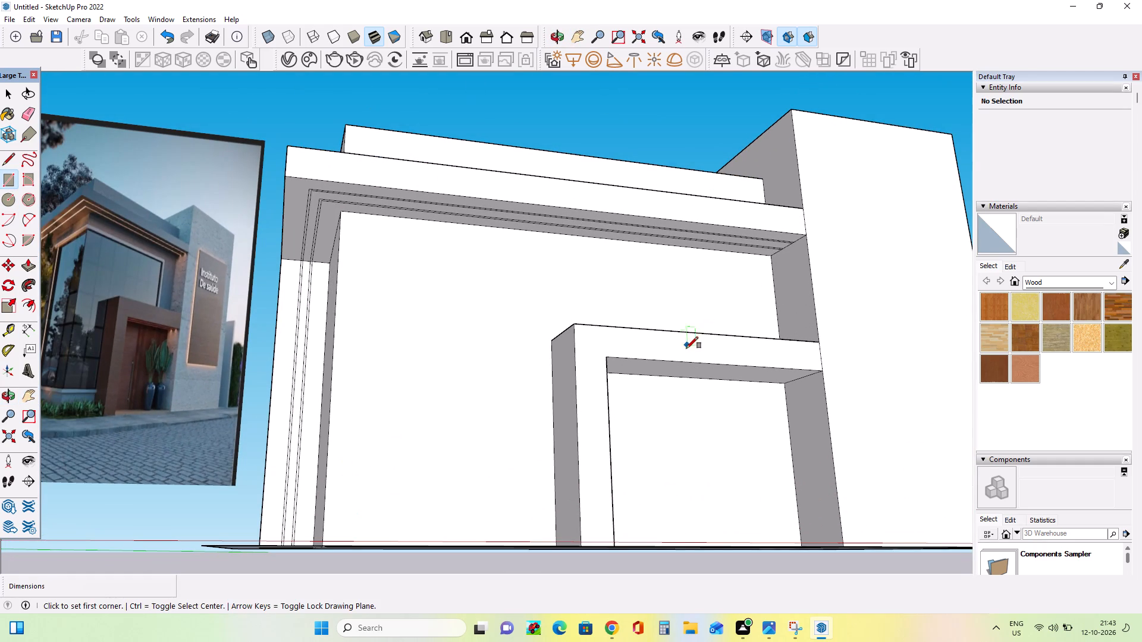
pyautogui.moveTo(694, 370); pyautogui.dragTo(660, 440, button='middle')
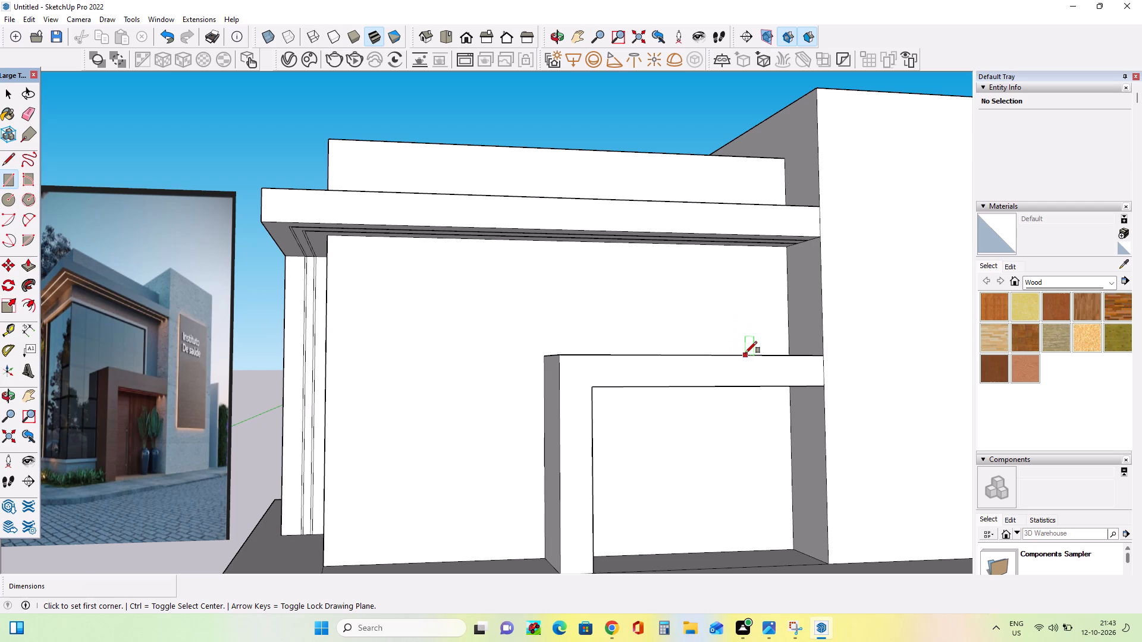
pyautogui.click(745, 353)
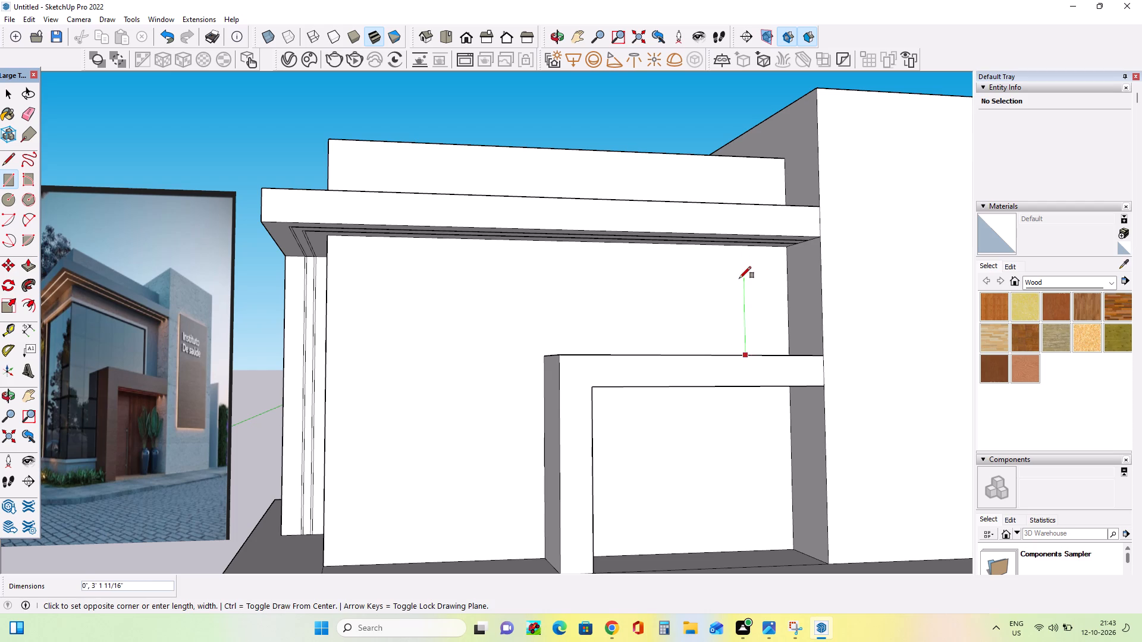
pyautogui.press('Escape')
pyautogui.moveTo(768, 399); pyautogui.dragTo(782, 464, button='middle')
pyautogui.click(740, 361)
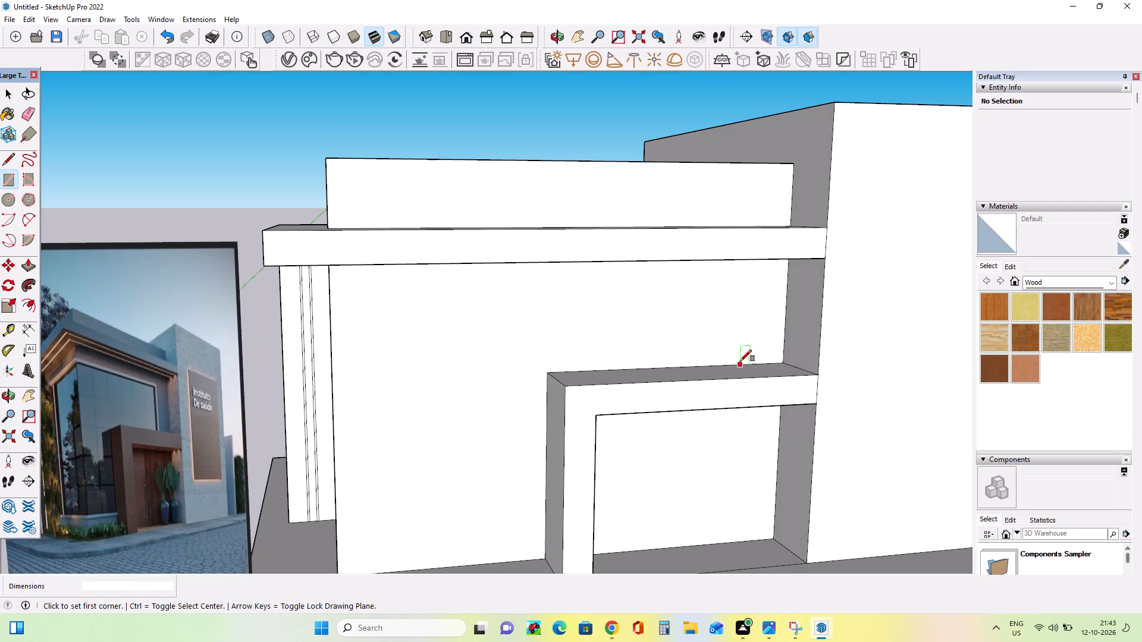
pyautogui.click(733, 281)
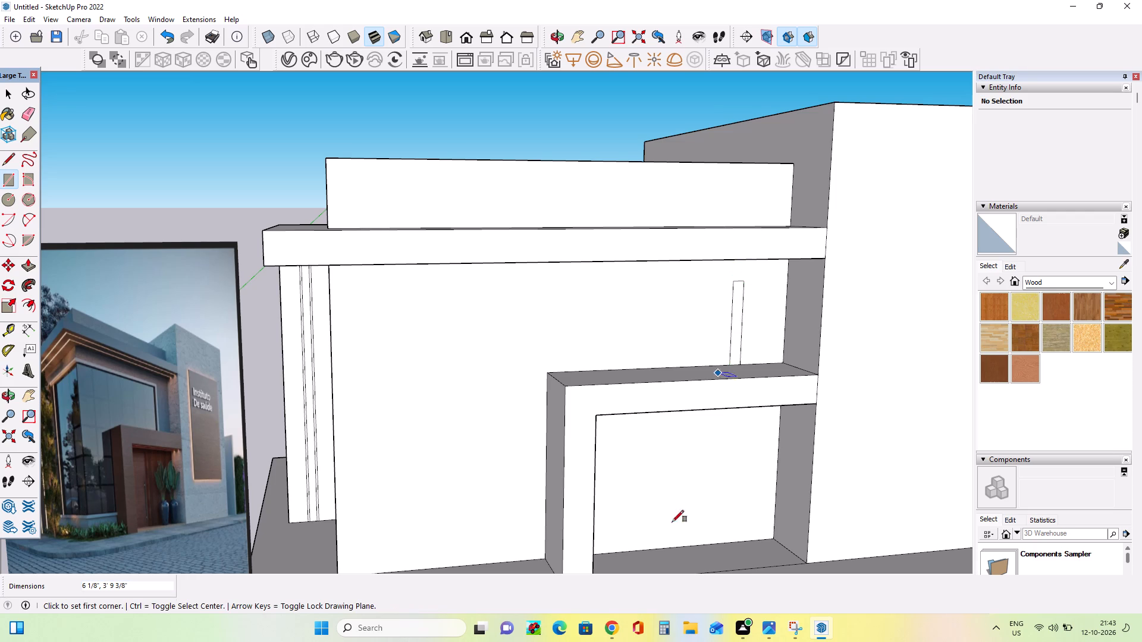
# Examine the window surround above the portal in the reference image.
pyautogui.moveTo(677, 511); pyautogui.dragTo(656, 470, button='middle')
pyautogui.scroll(8, 105, 384)
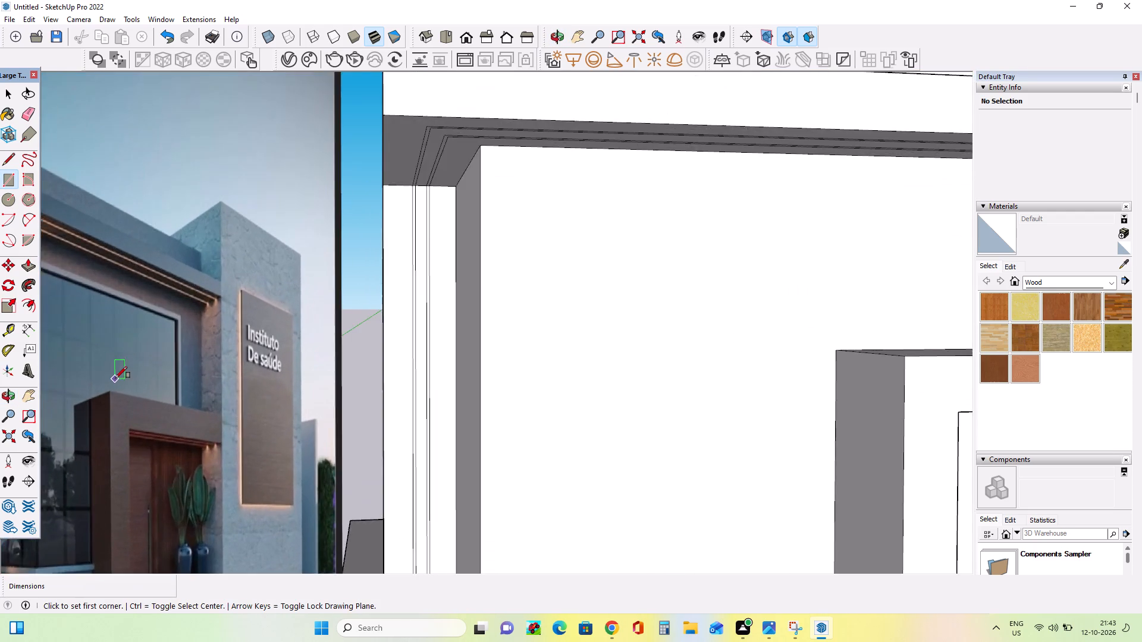
pyautogui.scroll(3, 115, 378)
pyautogui.scroll(-11, 115, 377)
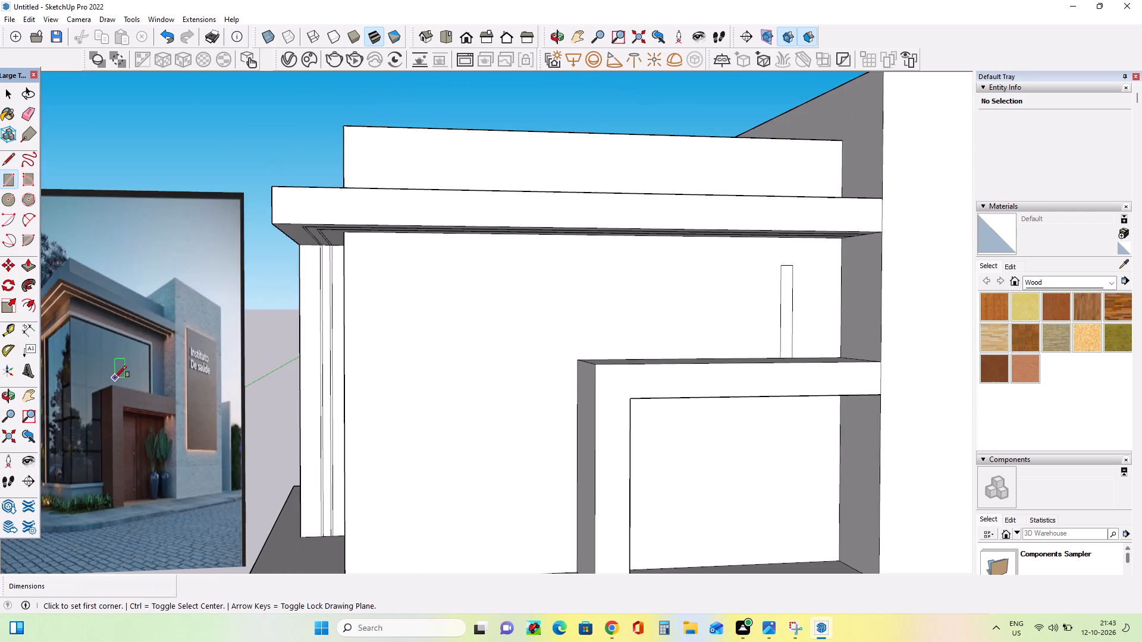
pyautogui.scroll(-4, 115, 377)
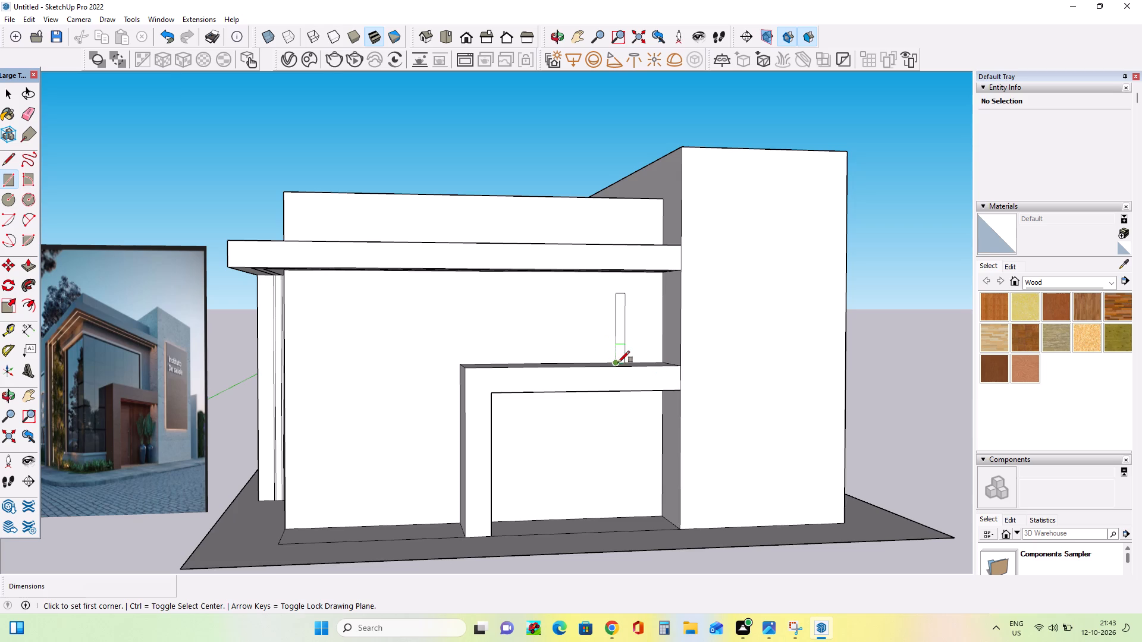
# Extrude the upright strip about 9 1/4" out from the front wall and set its front face back about 2 5/16".
pyautogui.moveTo(620, 366); pyautogui.dragTo(625, 377, button='middle')
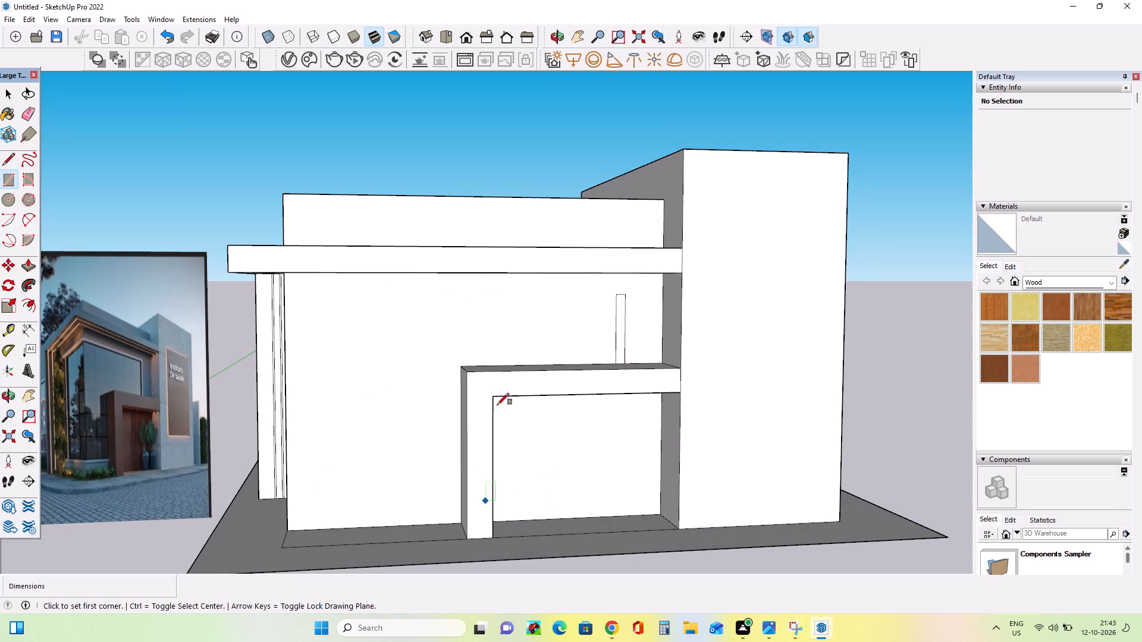
pyautogui.click(29, 262)
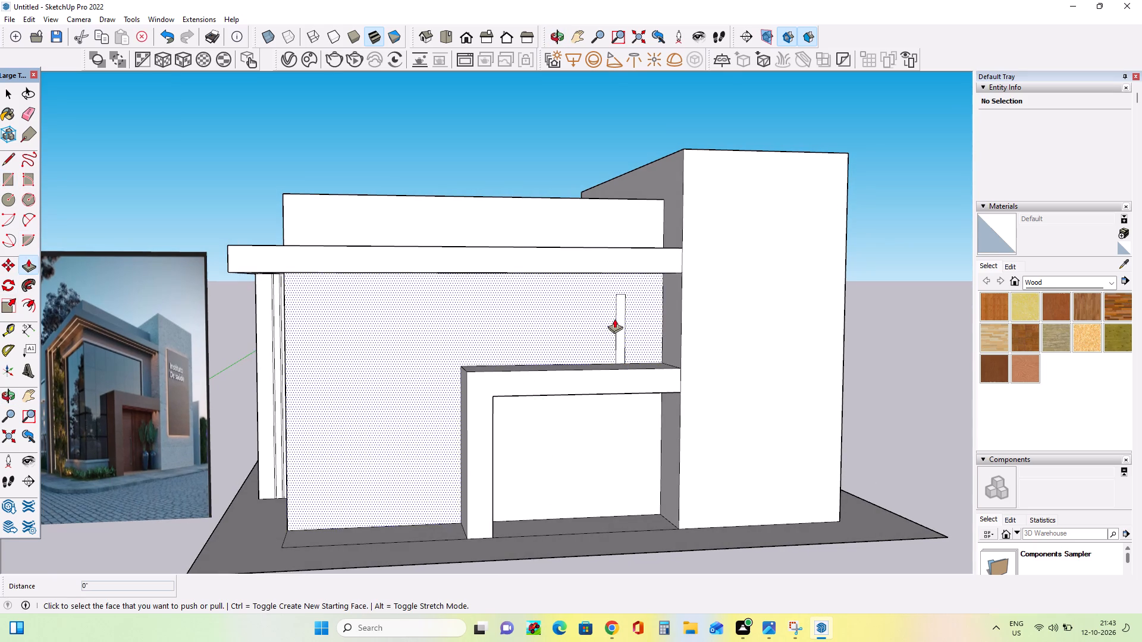
pyautogui.click(618, 321)
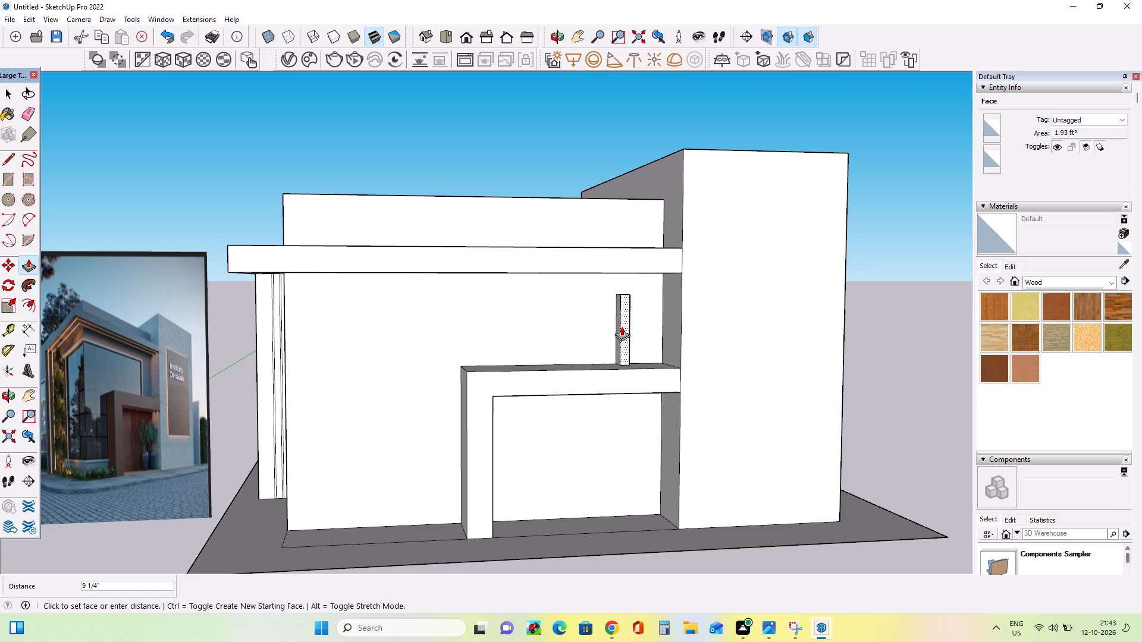
pyautogui.click(622, 326)
pyautogui.moveTo(612, 351); pyautogui.dragTo(678, 377, button='middle')
pyautogui.scroll(1, 628, 335)
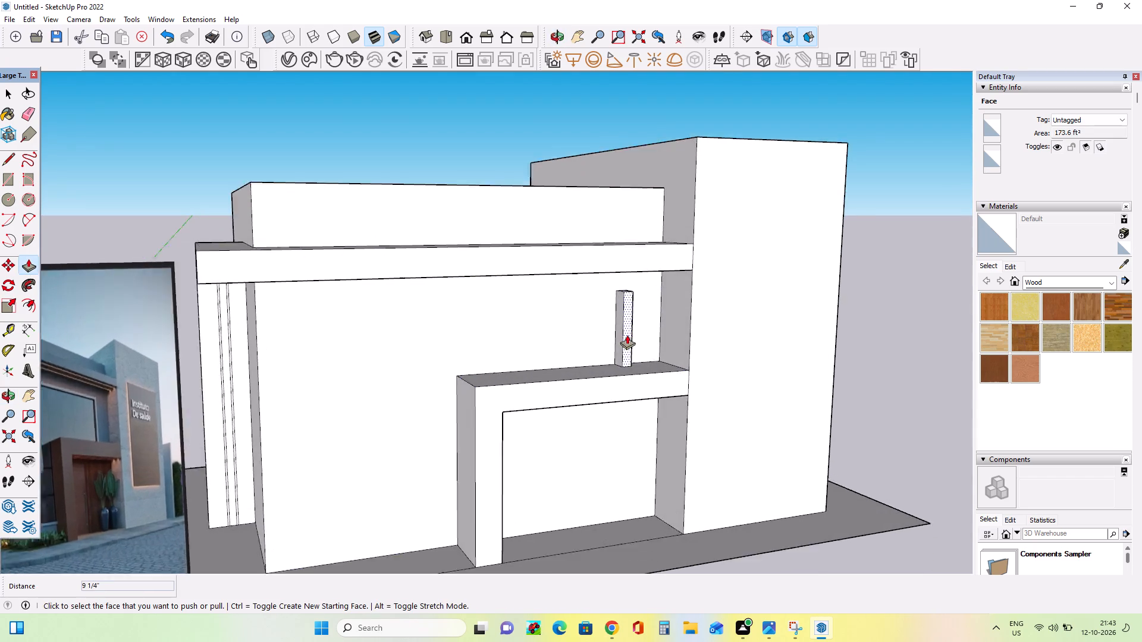
pyautogui.scroll(5, 627, 335)
pyautogui.click(629, 339)
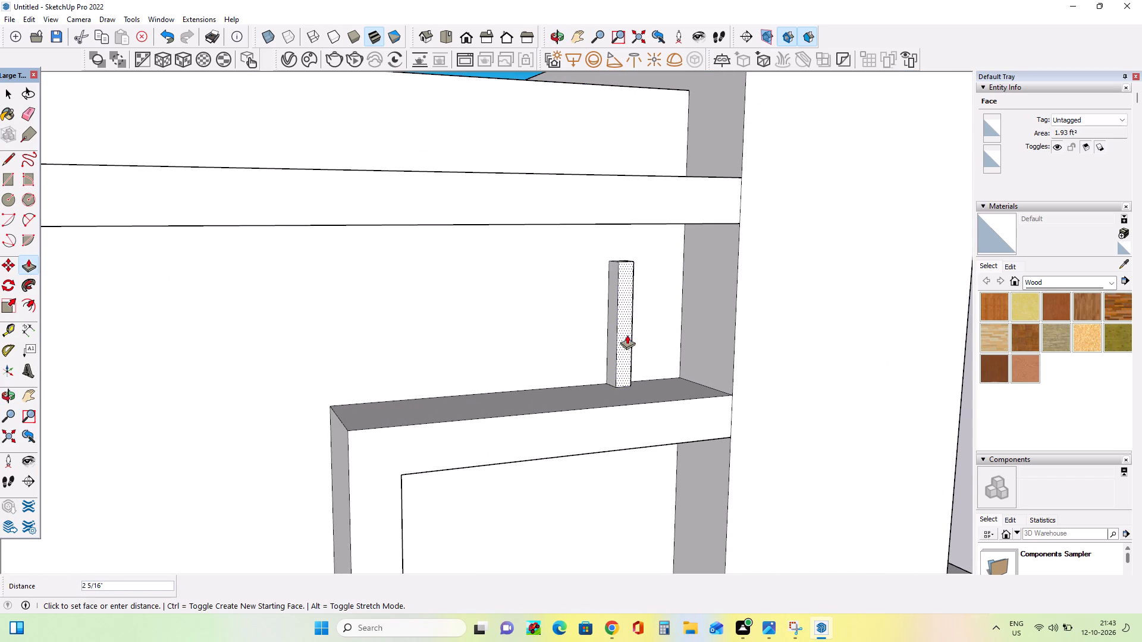
pyautogui.click(627, 335)
# Narrow the upright strip by pushing in its side facing away from the tower about 2 1/2".
pyautogui.click(613, 344)
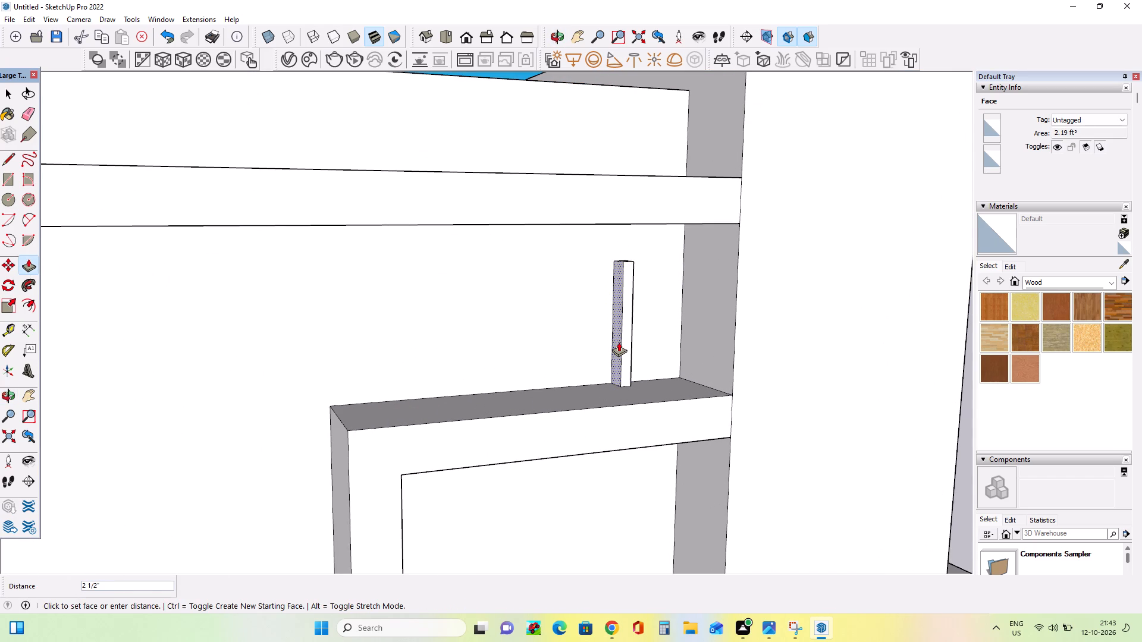
pyautogui.moveTo(619, 342); pyautogui.dragTo(627, 344)
# Examine the window surround's thickness and depth beside the sign wall in the reference image and compare it with the modelled strip.
pyautogui.moveTo(688, 357); pyautogui.dragTo(650, 352, button='middle')
pyautogui.scroll(-6, 650, 352)
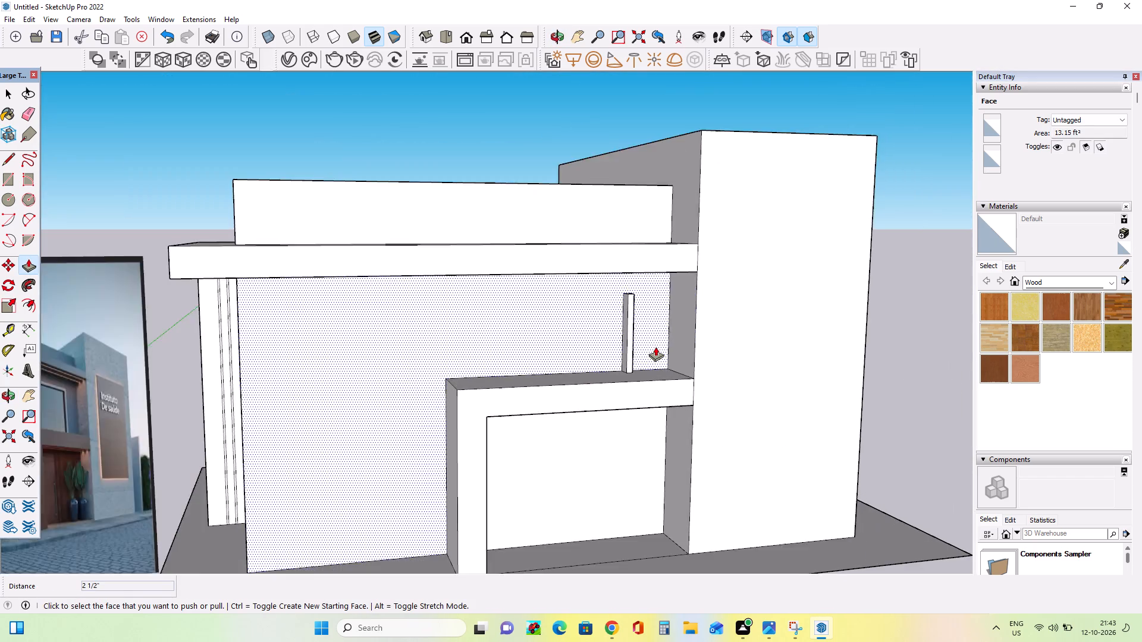
pyautogui.scroll(-4, 655, 347)
pyautogui.scroll(18, 312, 393)
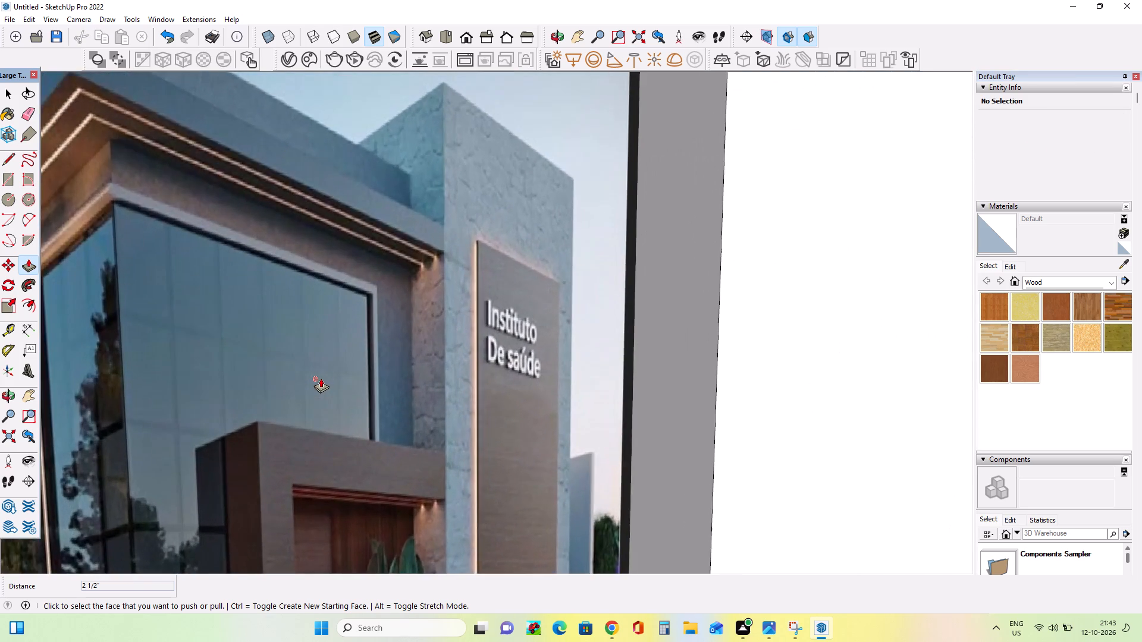
pyautogui.scroll(4, 321, 378)
pyautogui.scroll(-4, 321, 378)
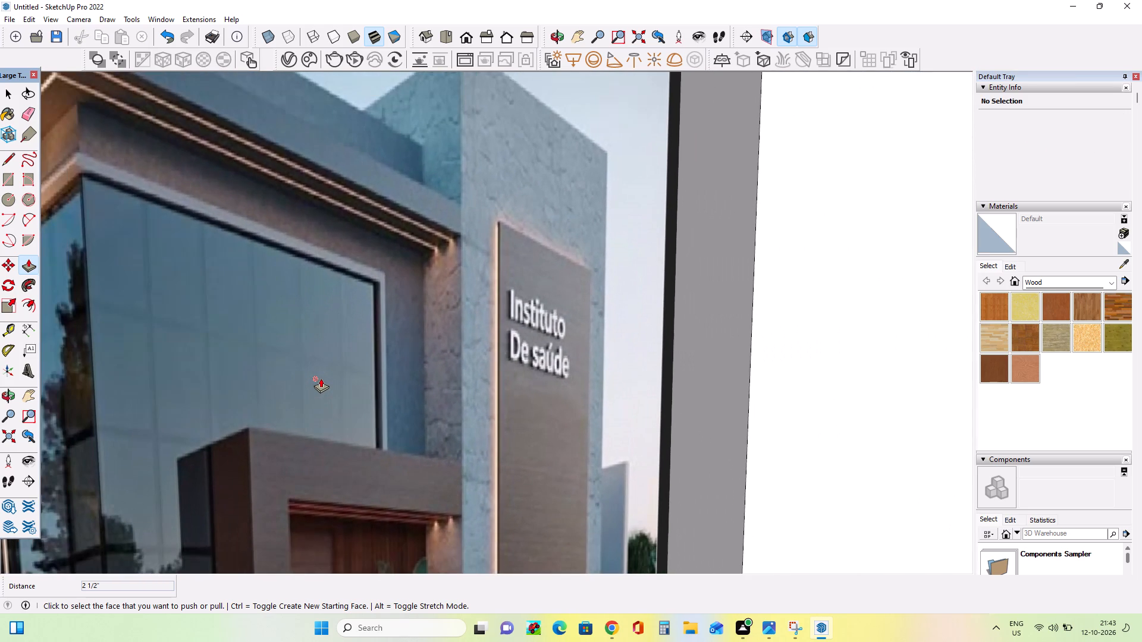
pyautogui.scroll(-18, 321, 378)
pyautogui.moveTo(588, 326); pyautogui.dragTo(593, 338, button='middle')
# Push the upright strip's front face back about 2 1/16".
pyautogui.scroll(4, 333, 389)
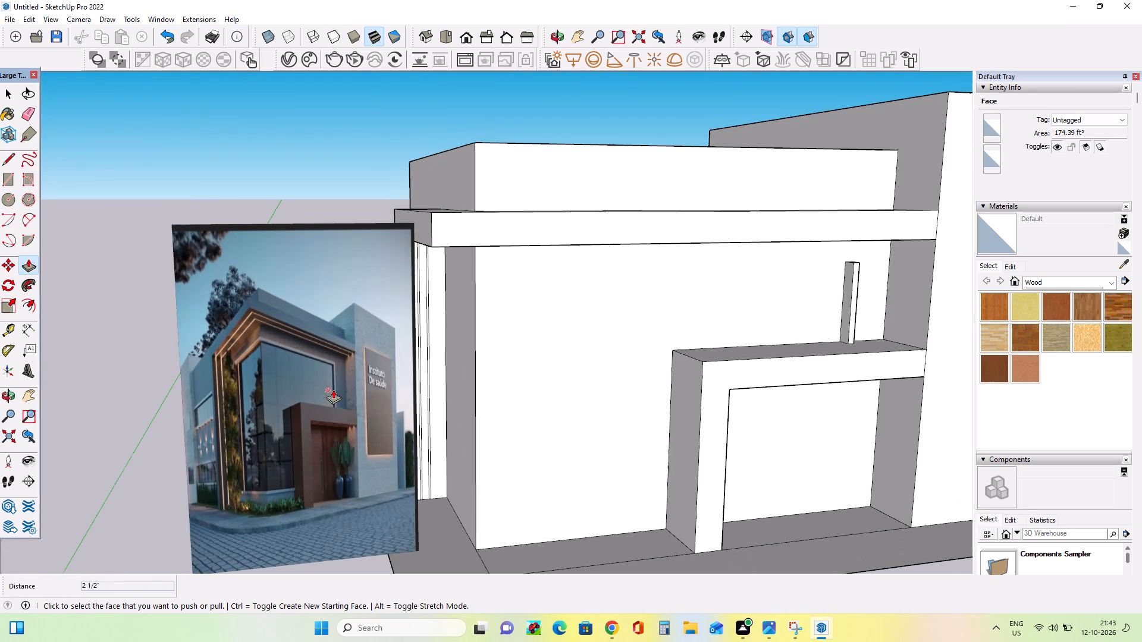
pyautogui.click(850, 331)
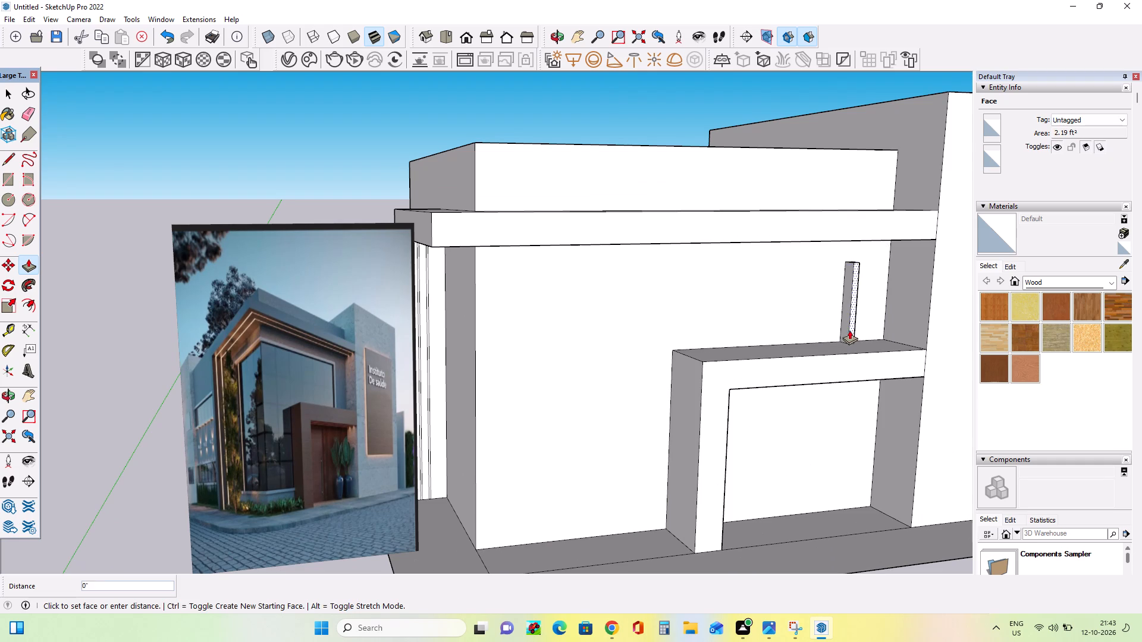
pyautogui.click(848, 329)
# Draw a horizontal rectangle about 17' 8 15/16" by 3 1/8" from the upright strip's top corner to the front wall's outer corner.
pyautogui.scroll(2, 830, 283)
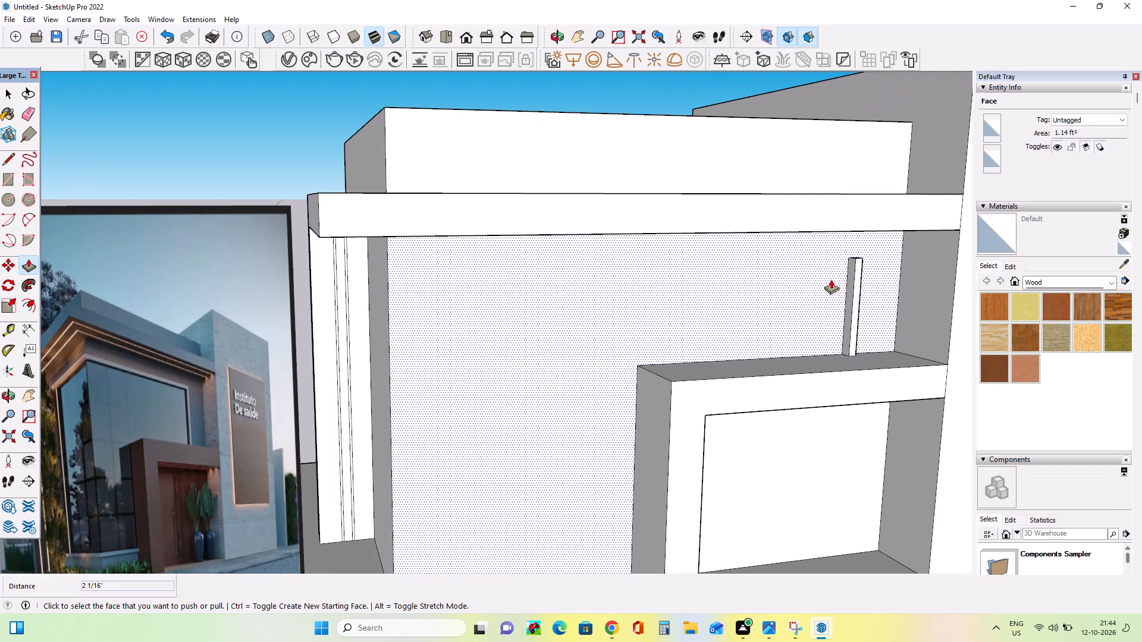
pyautogui.moveTo(833, 281); pyautogui.dragTo(841, 289, button='middle')
pyautogui.click(8, 178)
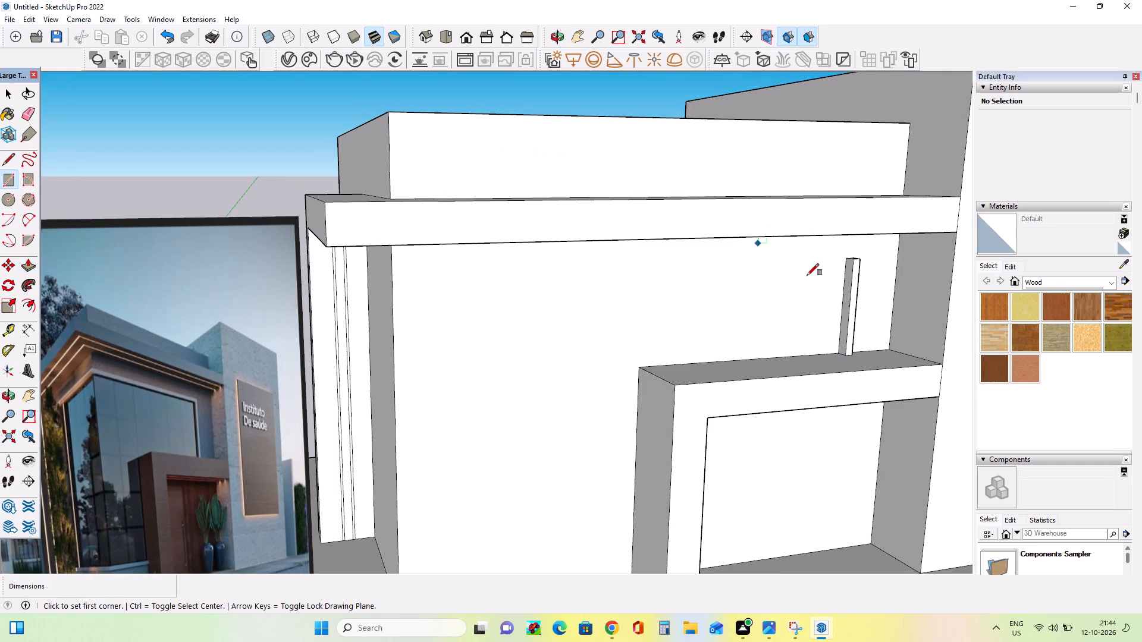
pyautogui.click(845, 262)
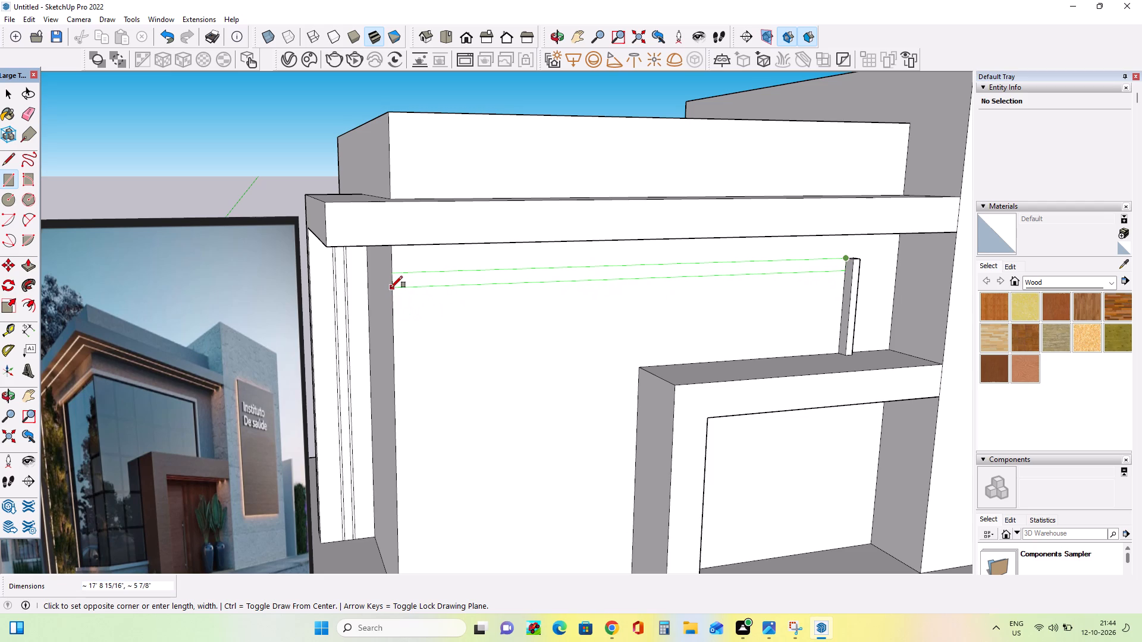
pyautogui.scroll(5, 391, 288)
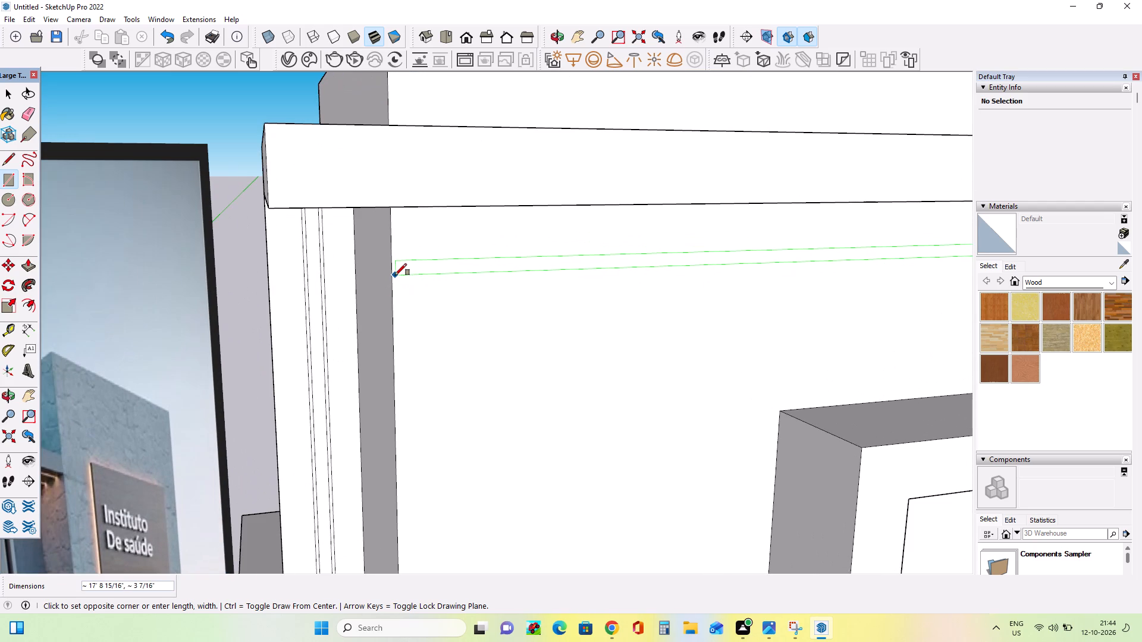
pyautogui.click(395, 274)
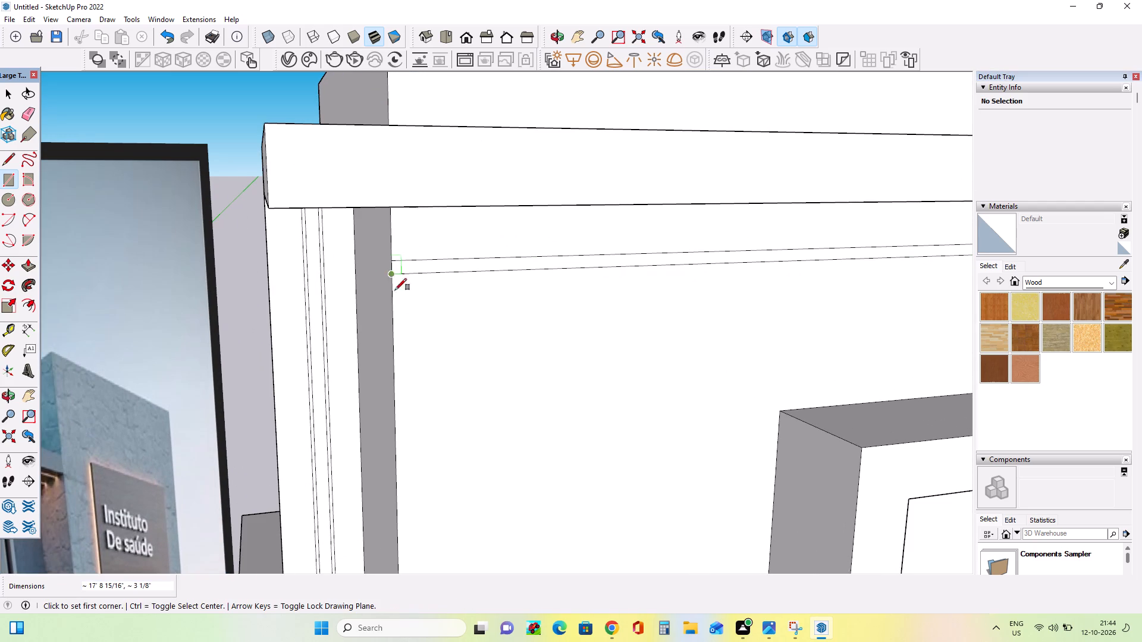
# Extrude the horizontal strip 4 7/8" from the wall, flush with the upright strip's front face.
pyautogui.scroll(-10, 399, 346)
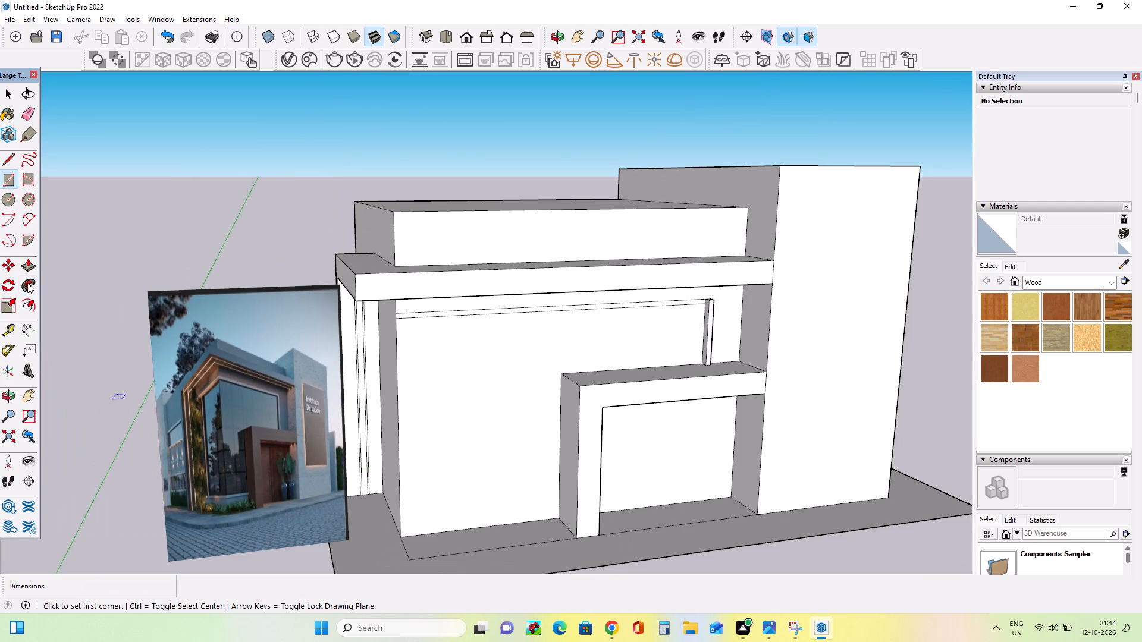
pyautogui.click(29, 266)
pyautogui.scroll(7, 682, 297)
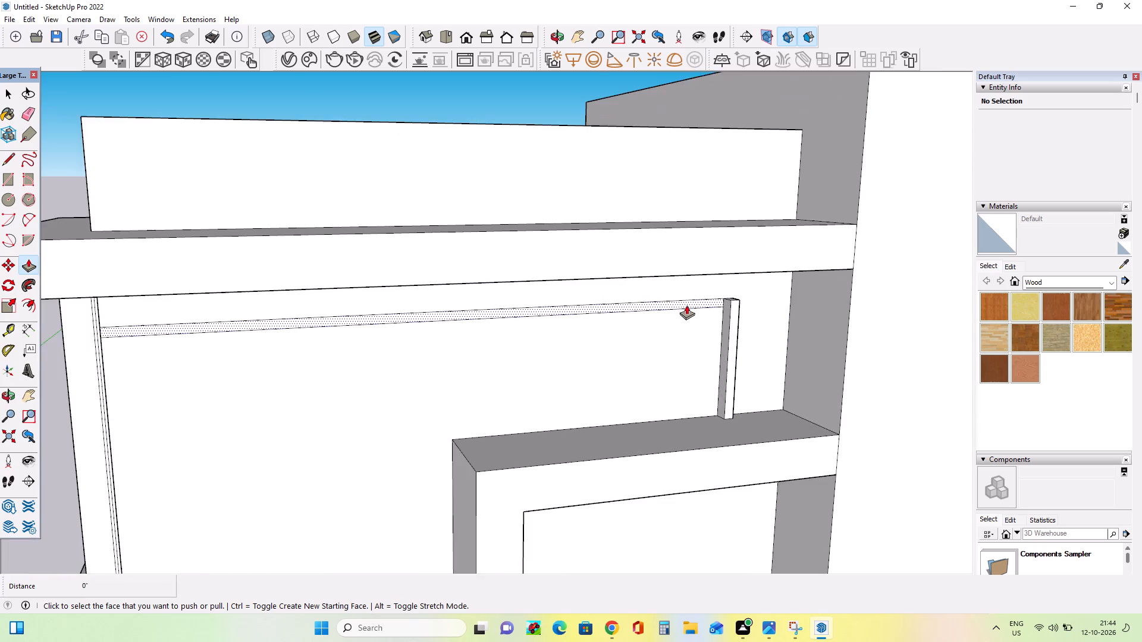
pyautogui.scroll(3, 686, 305)
pyautogui.click(696, 297)
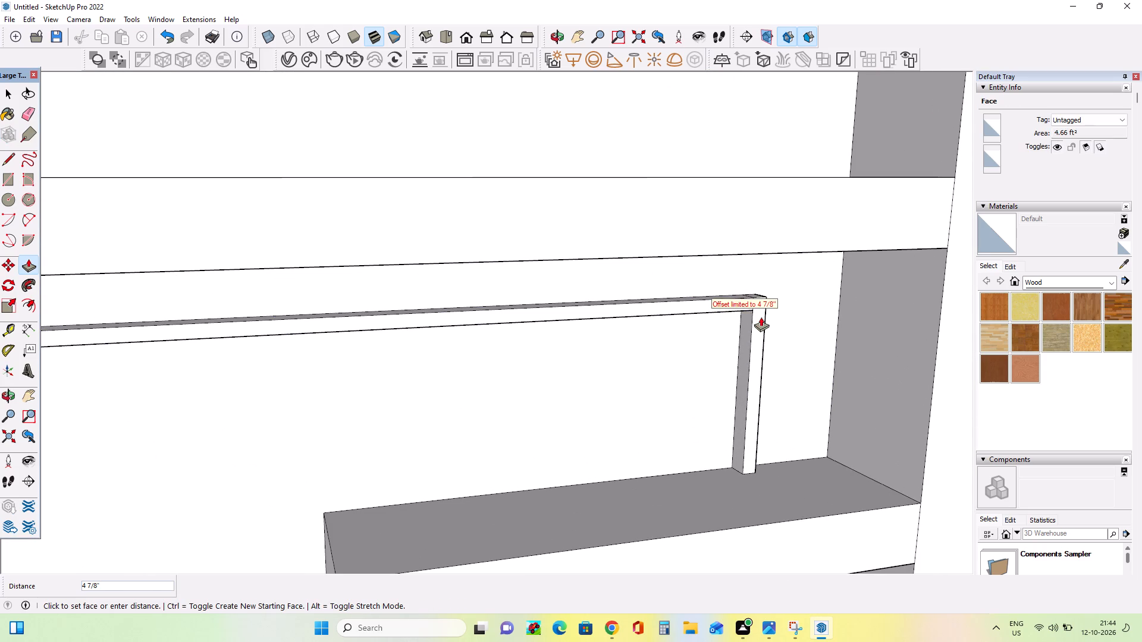
pyautogui.click(761, 317)
pyautogui.scroll(-12, 680, 389)
pyautogui.moveTo(397, 416); pyautogui.dragTo(468, 384, button='middle')
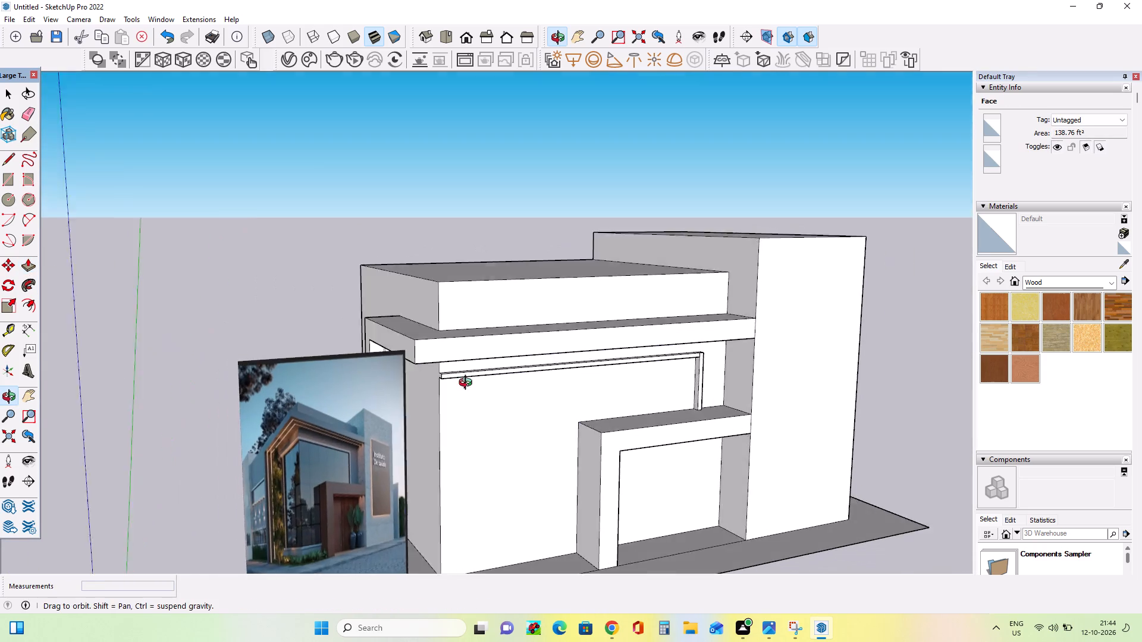
# Examine in the reference image how the window surround turns the building corner onto the side wall.
pyautogui.moveTo(468, 384); pyautogui.dragTo(484, 366, button='middle')
pyautogui.scroll(13, 303, 448)
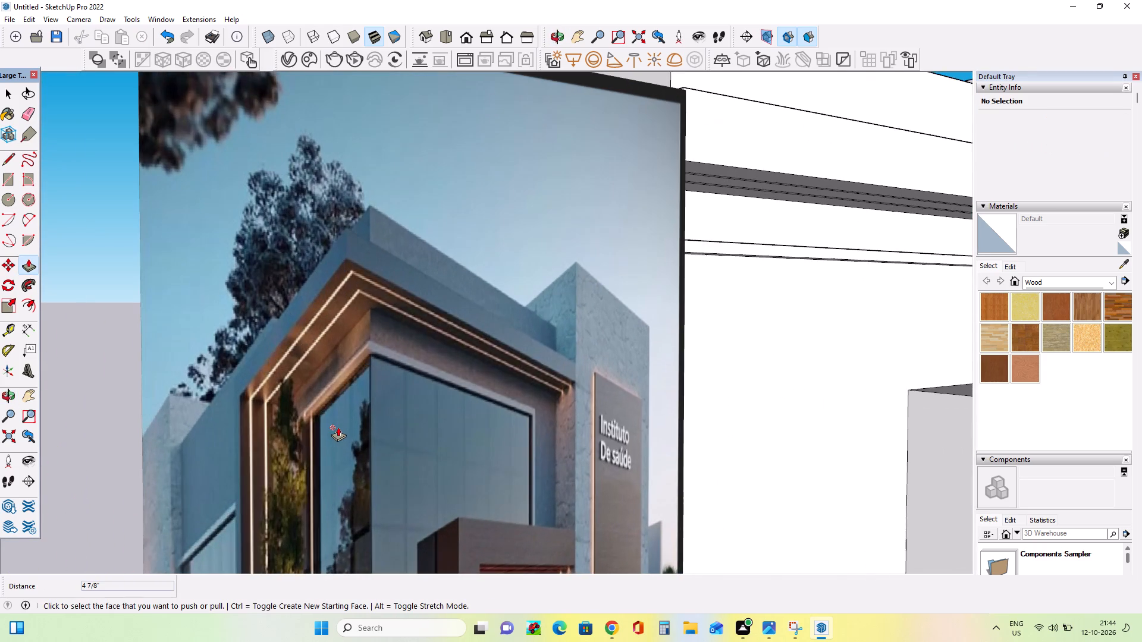
pyautogui.scroll(4, 328, 427)
pyautogui.scroll(-5, 327, 425)
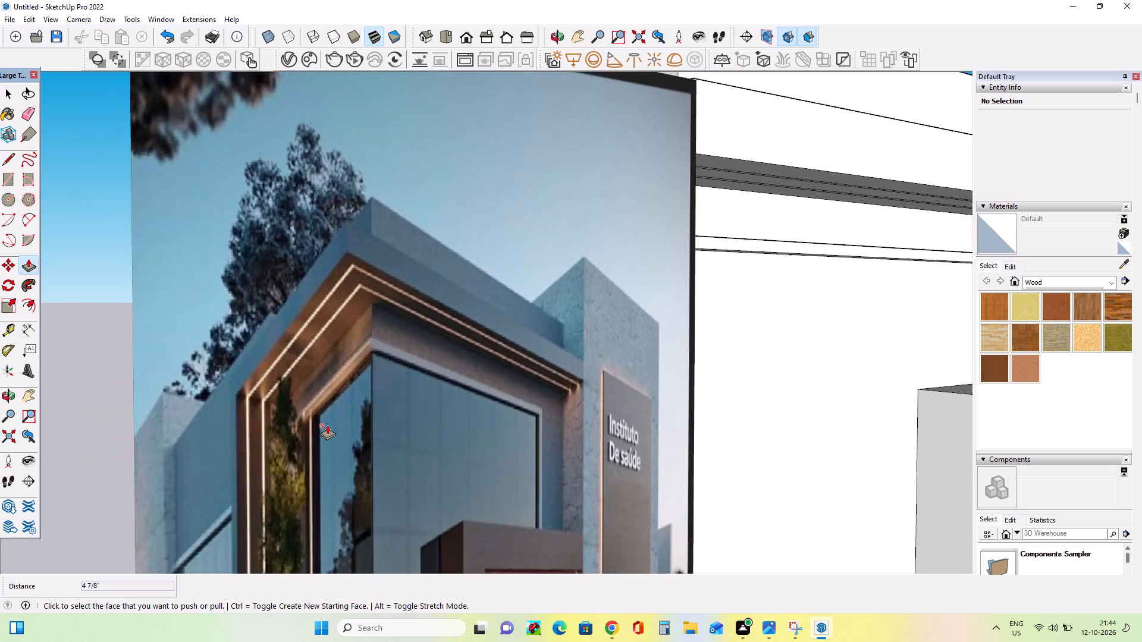
pyautogui.scroll(-8, 327, 425)
pyautogui.moveTo(523, 413); pyautogui.dragTo(575, 408, button='middle')
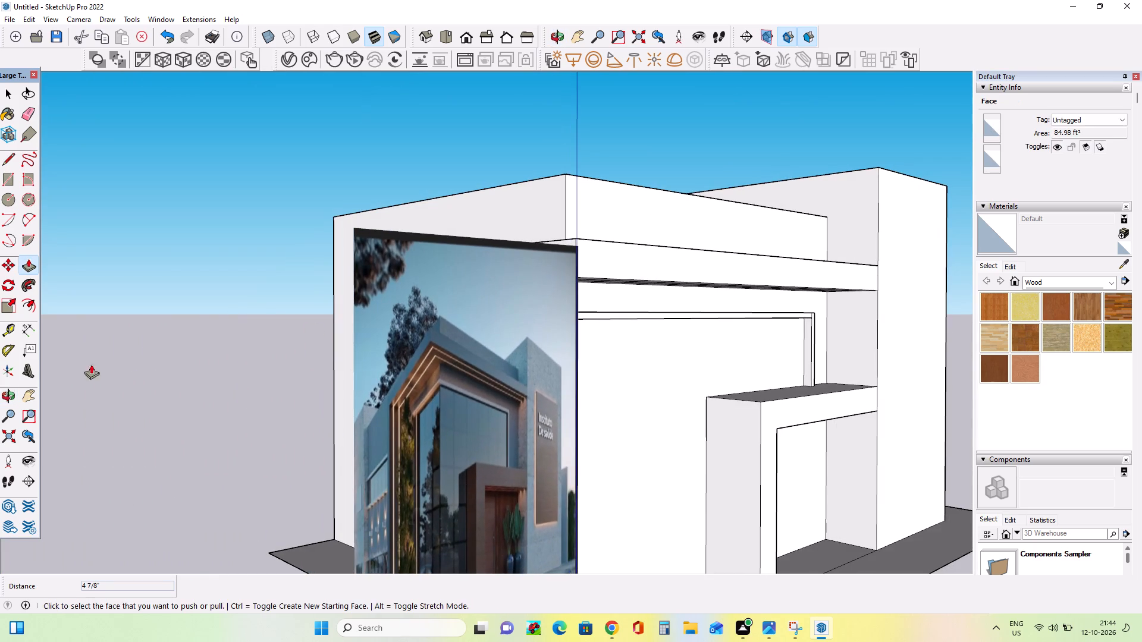
# Move the reference image in two moves until it stands clear of the building's corner and side wall.
pyautogui.click(4, 277)
pyautogui.click(8, 263)
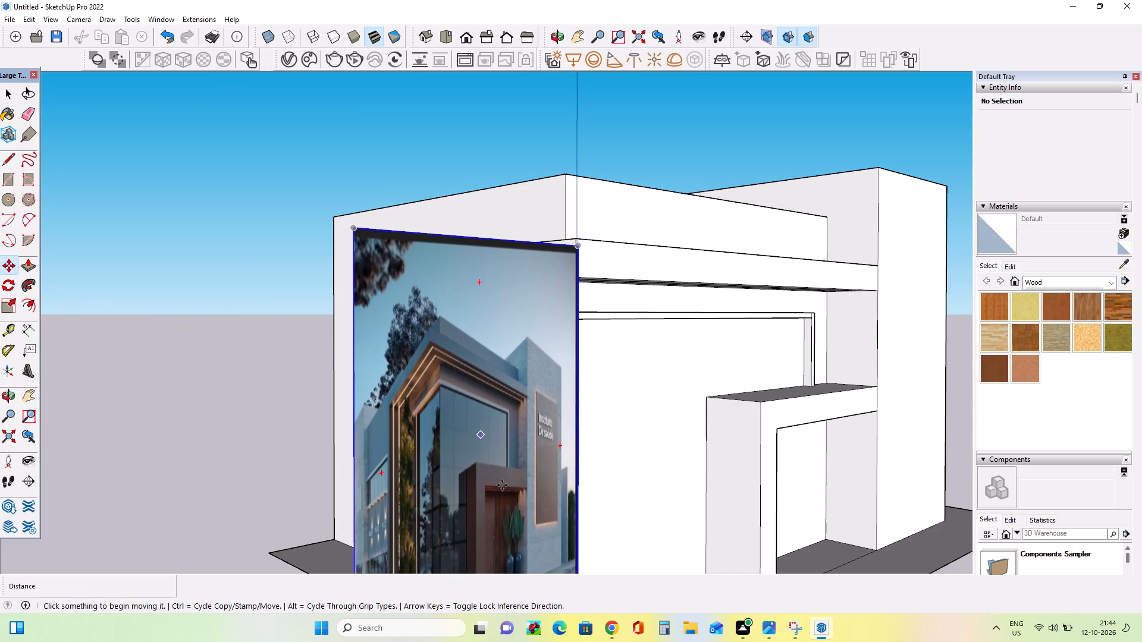
pyautogui.click(510, 468)
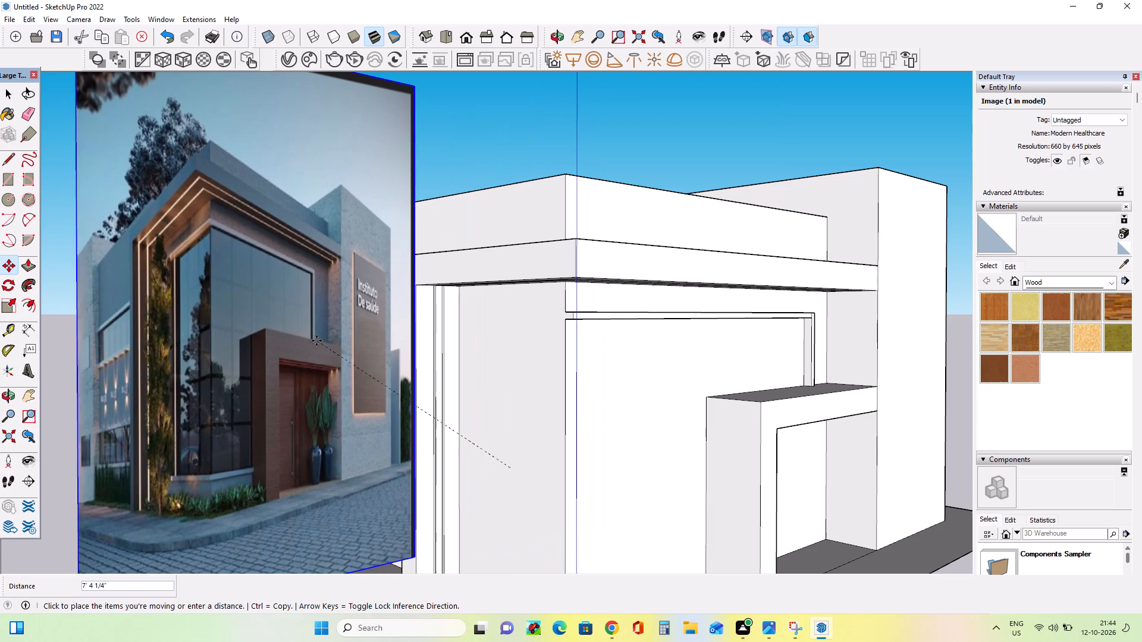
pyautogui.click(316, 341)
pyautogui.moveTo(534, 415); pyautogui.dragTo(576, 410, button='middle')
pyautogui.click(476, 500)
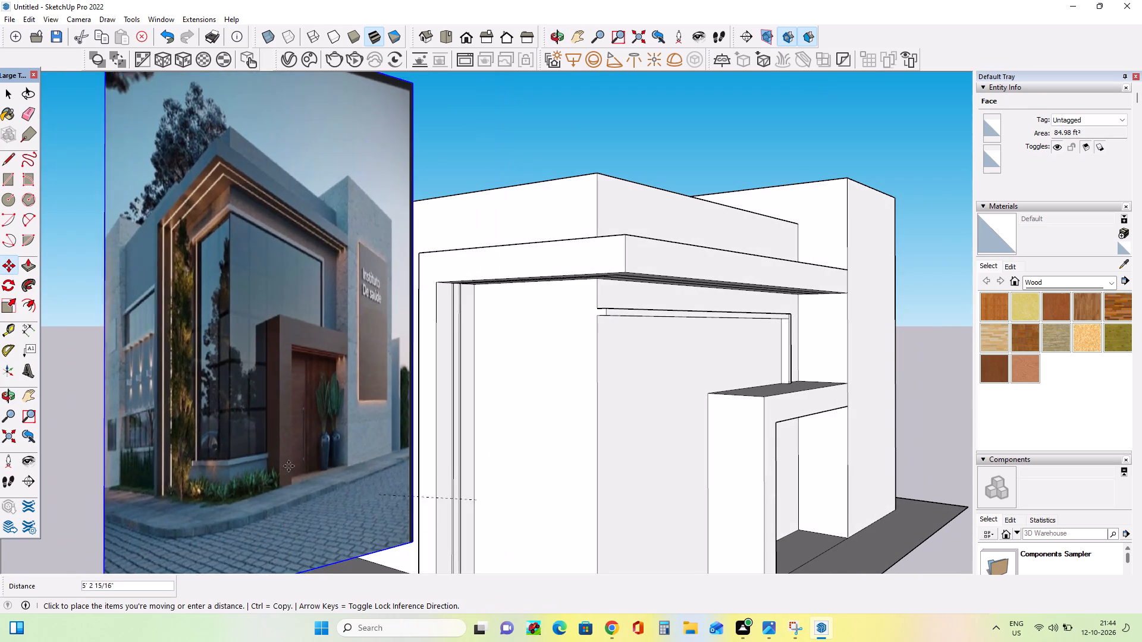
pyautogui.click(299, 432)
pyautogui.moveTo(517, 465); pyautogui.dragTo(523, 465, button='middle')
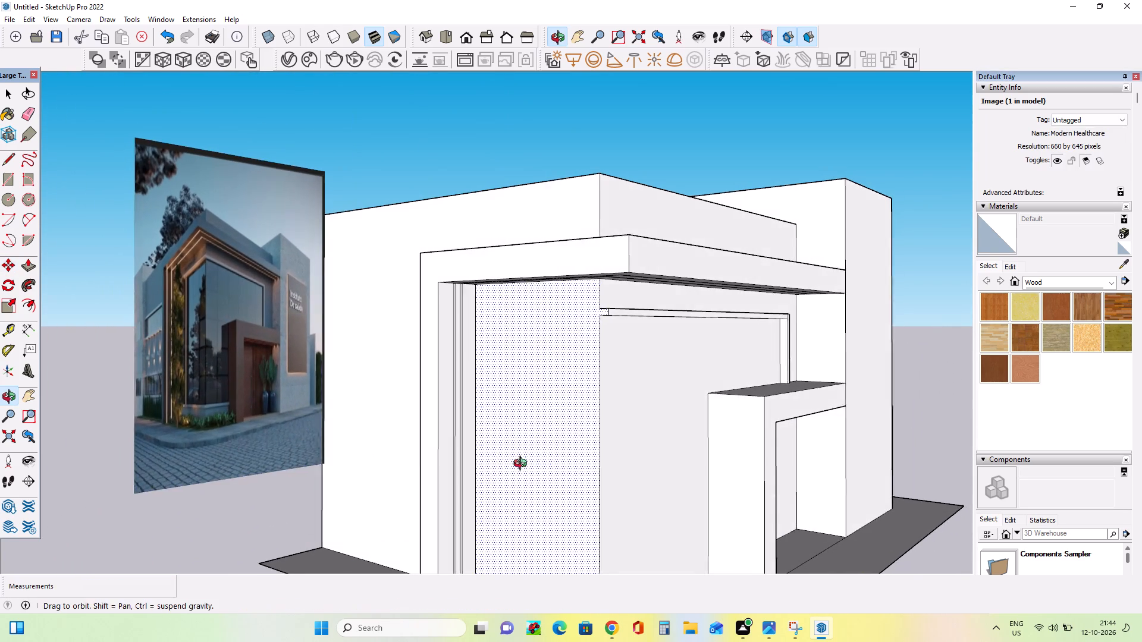
pyautogui.moveTo(523, 465); pyautogui.dragTo(550, 451, button='middle')
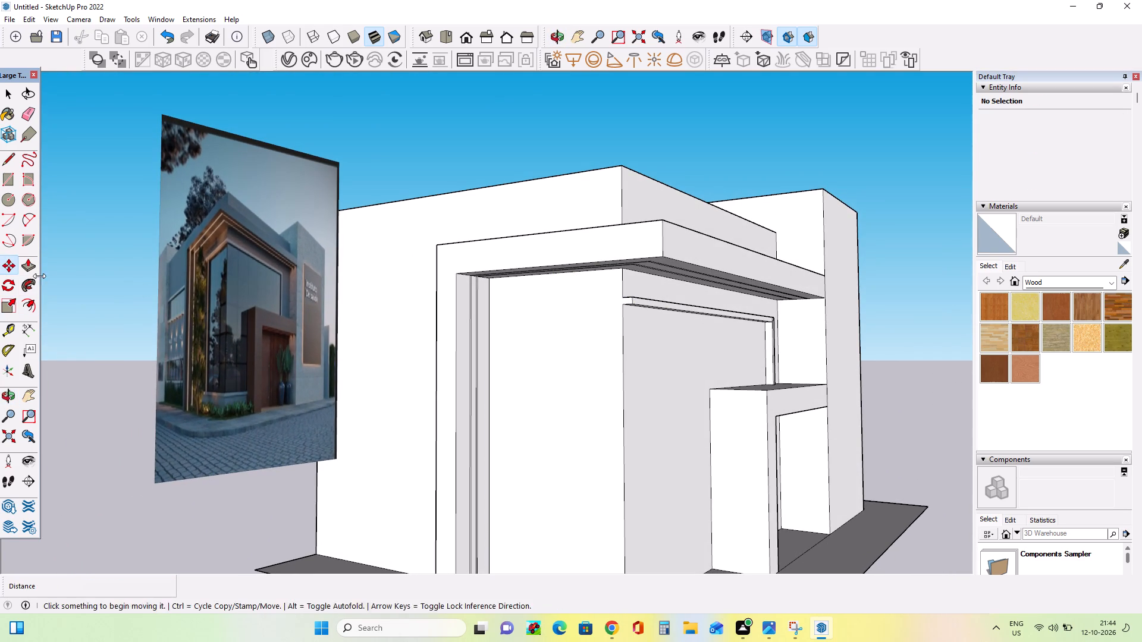
# Draw a vertical line about 3 1/8" long at the front wall's outer corner to close the horizontal strip's open end.
pyautogui.click(33, 269)
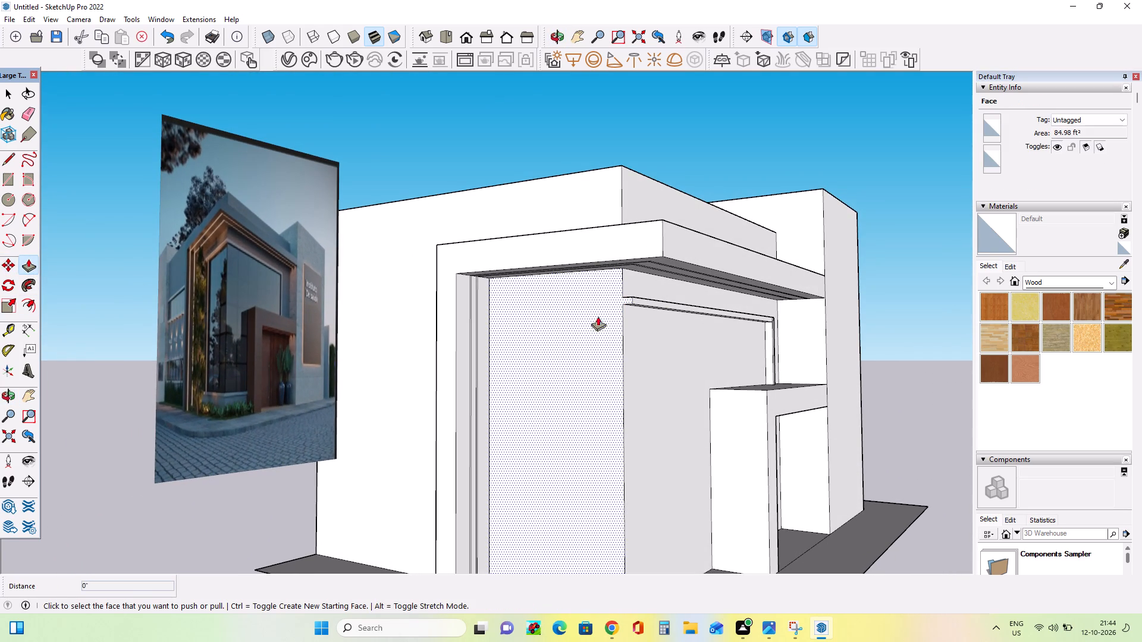
pyautogui.moveTo(561, 344); pyautogui.dragTo(580, 364, button='middle')
pyautogui.scroll(7, 619, 335)
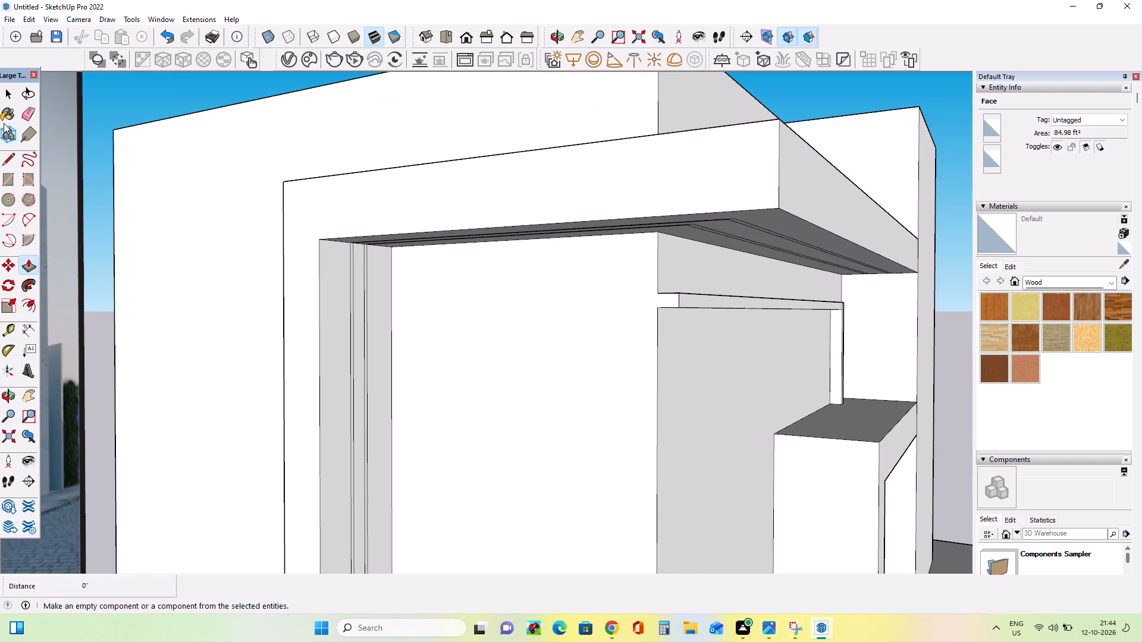
pyautogui.click(13, 166)
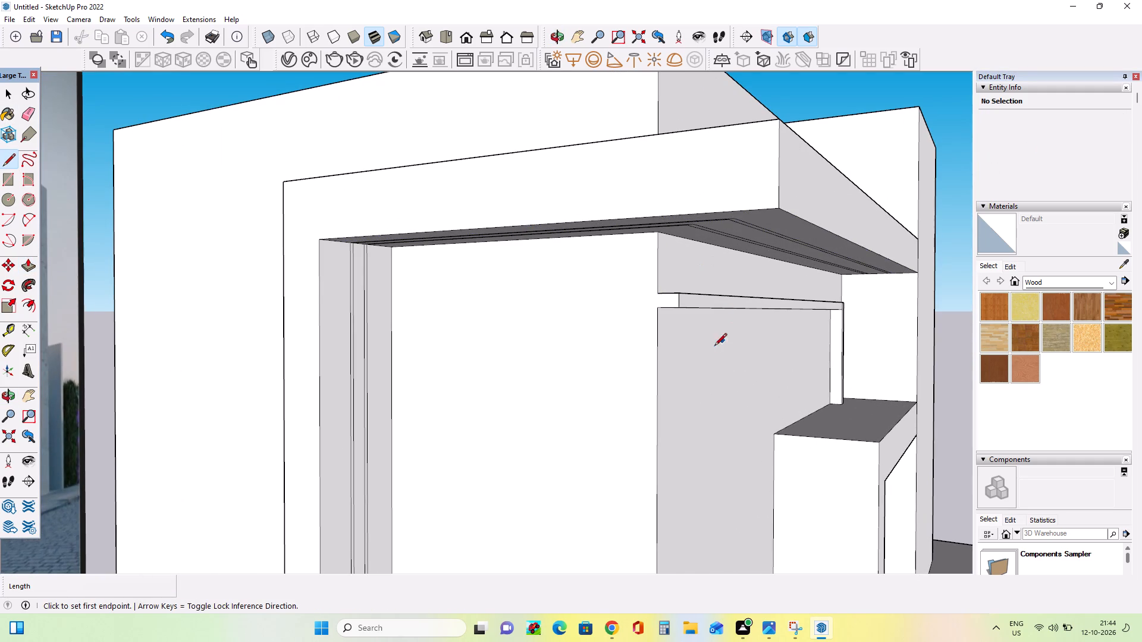
pyautogui.click(658, 309)
pyautogui.click(657, 296)
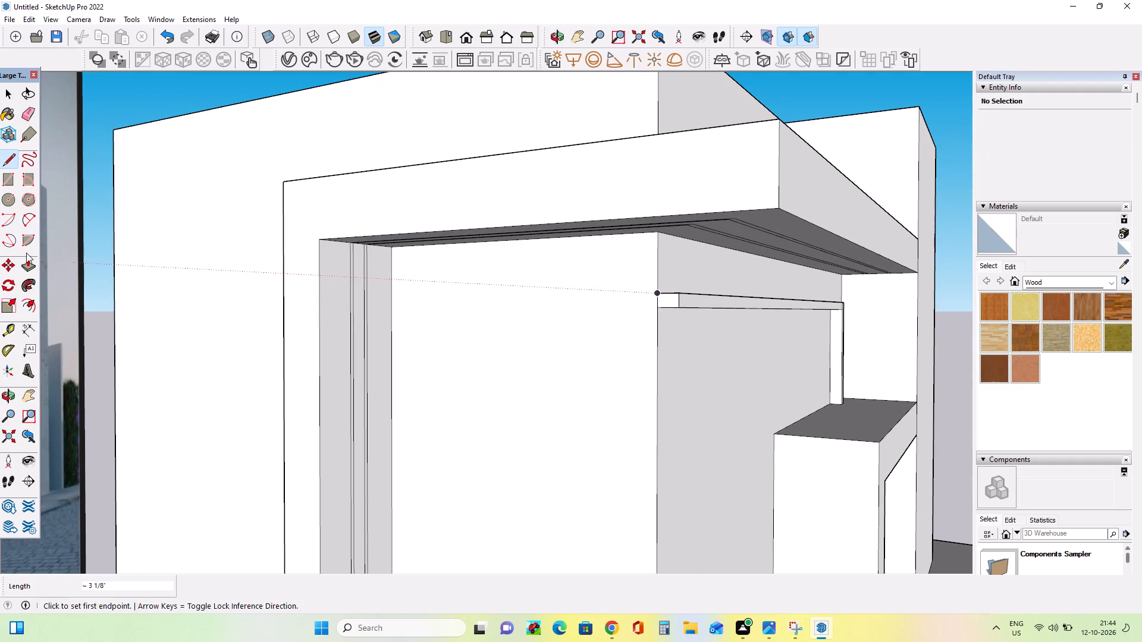
# Extrude the horizontal strip's end face about 9 15/16" past the wall corner and push it back about 4 15/16".
pyautogui.click(34, 263)
pyautogui.click(670, 304)
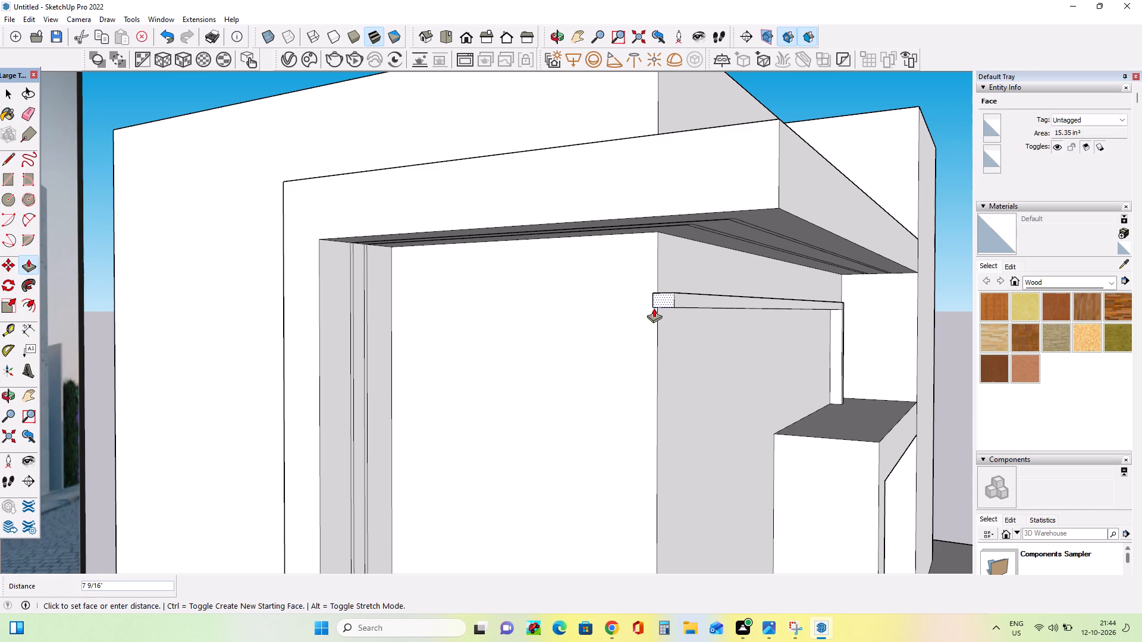
pyautogui.click(654, 308)
pyautogui.scroll(1, 620, 380)
pyautogui.moveTo(627, 383); pyautogui.dragTo(867, 402, button='middle')
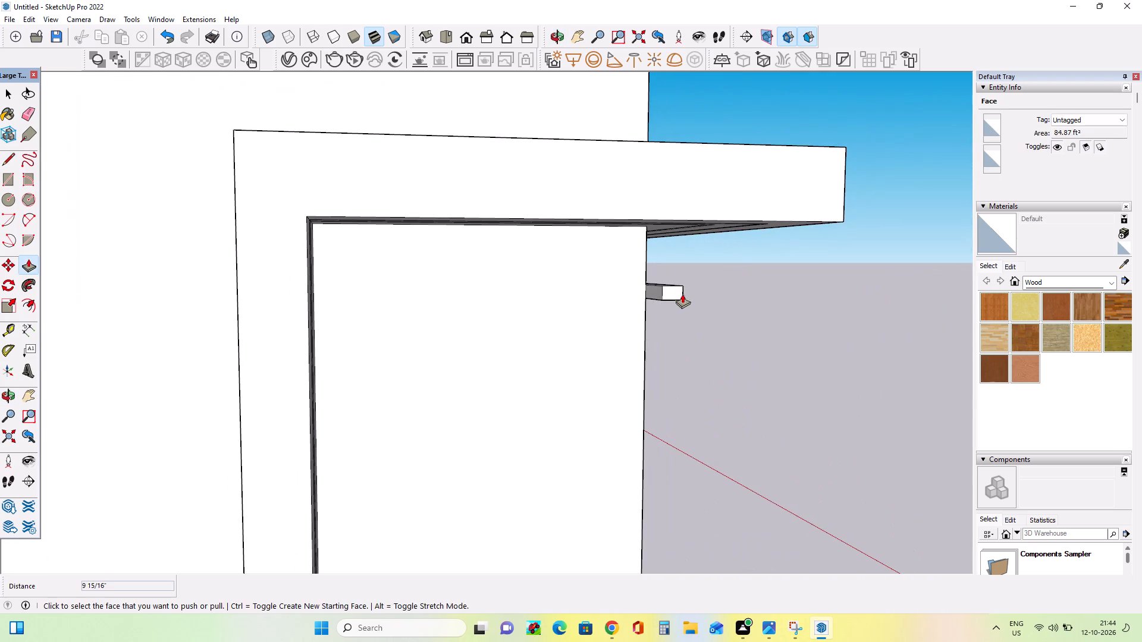
pyautogui.click(671, 292)
pyautogui.click(663, 288)
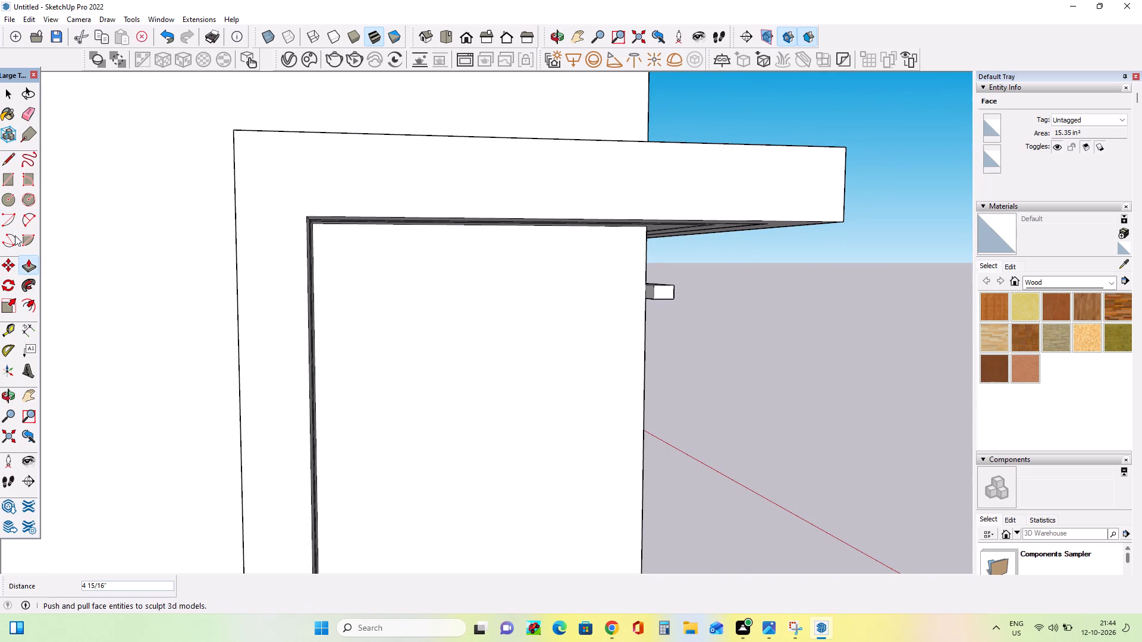
# Extrude the projecting strip end's inner face about 5' 1 7/16" along the side wall, towards the overhanging frame's upright.
pyautogui.click(34, 266)
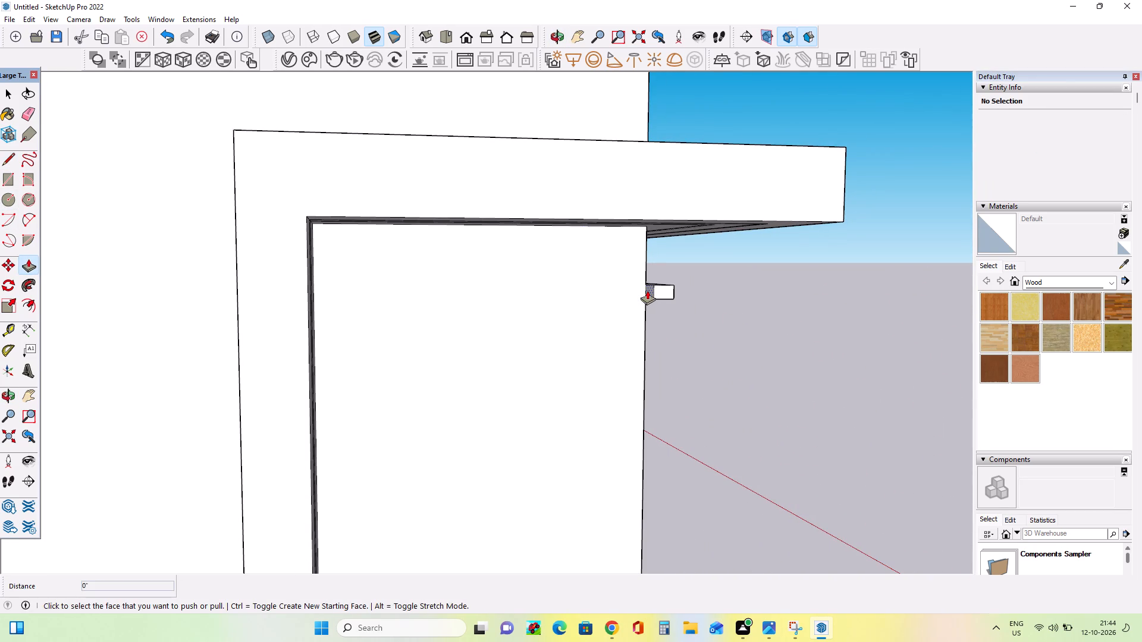
pyautogui.click(647, 290)
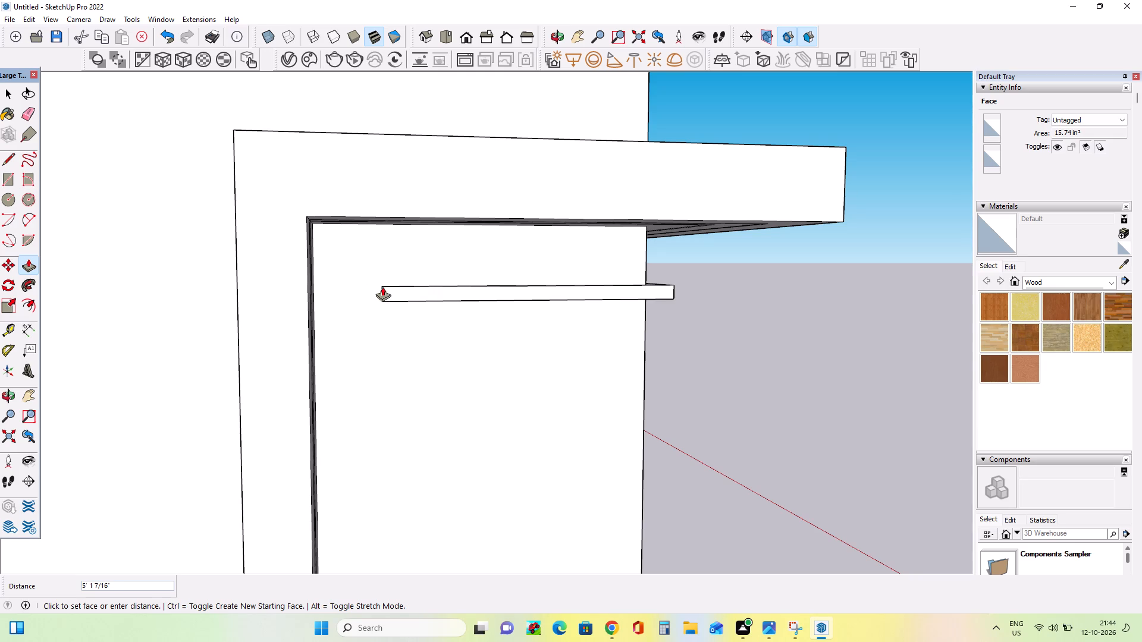
pyautogui.click(382, 287)
# Check the surround's side in the reference image and shorten the side wall strip's free end by about 5 3/16".
pyautogui.moveTo(680, 346); pyautogui.dragTo(413, 336, button='middle')
pyautogui.moveTo(403, 309); pyautogui.dragTo(418, 309, button='middle')
pyautogui.scroll(-11, 450, 319)
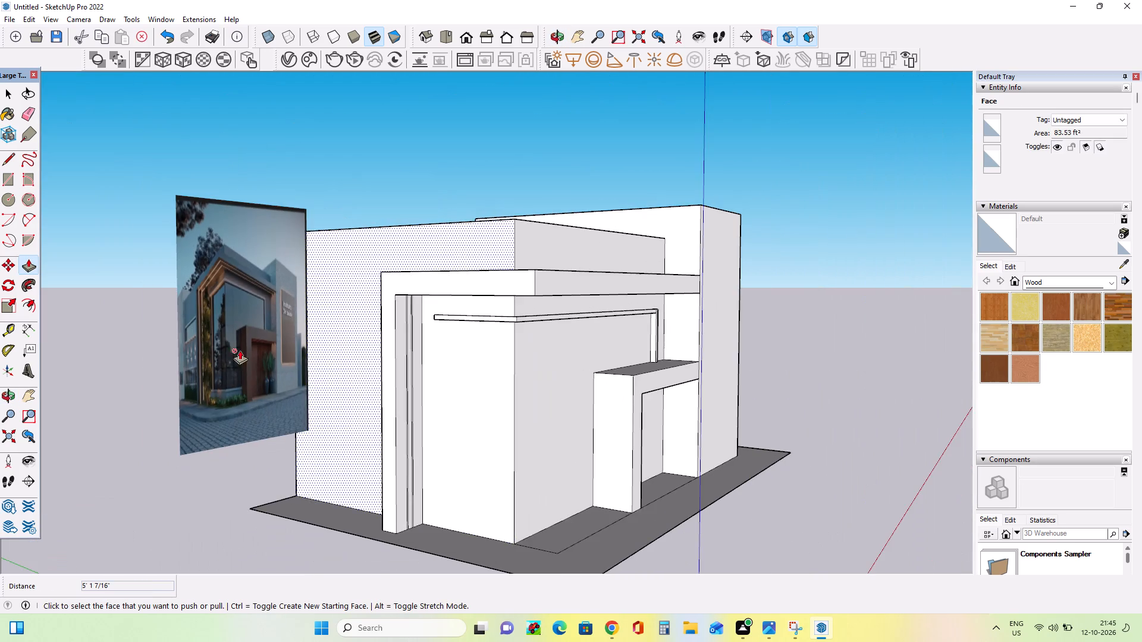
pyautogui.scroll(16, 209, 323)
pyautogui.scroll(-2, 210, 326)
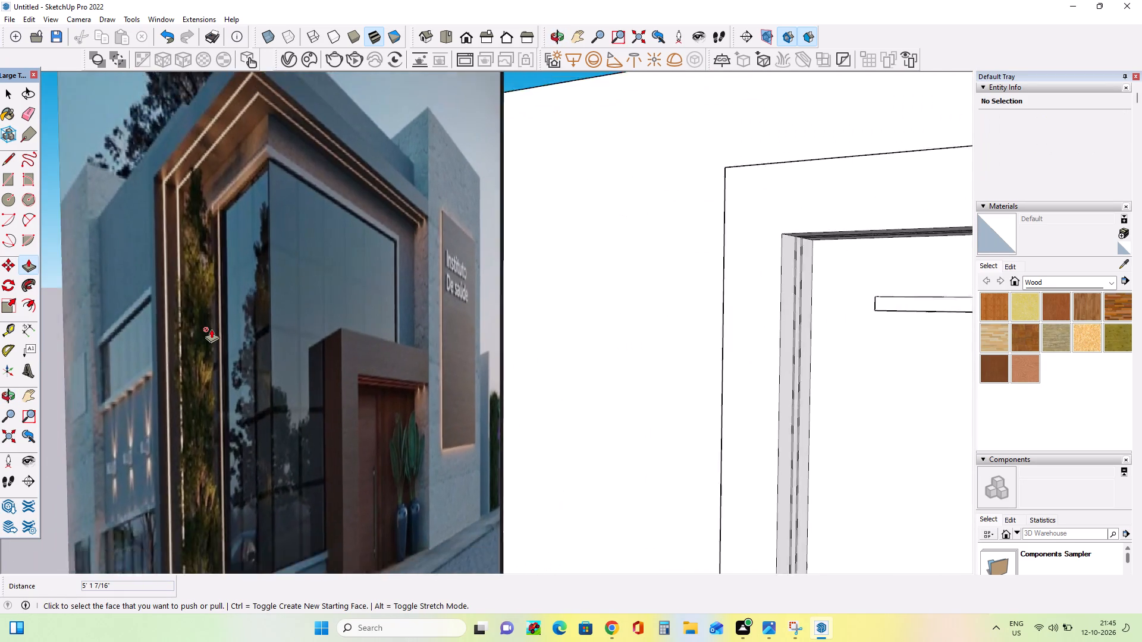
pyautogui.scroll(-14, 211, 329)
pyautogui.moveTo(574, 352); pyautogui.dragTo(692, 388, button='middle')
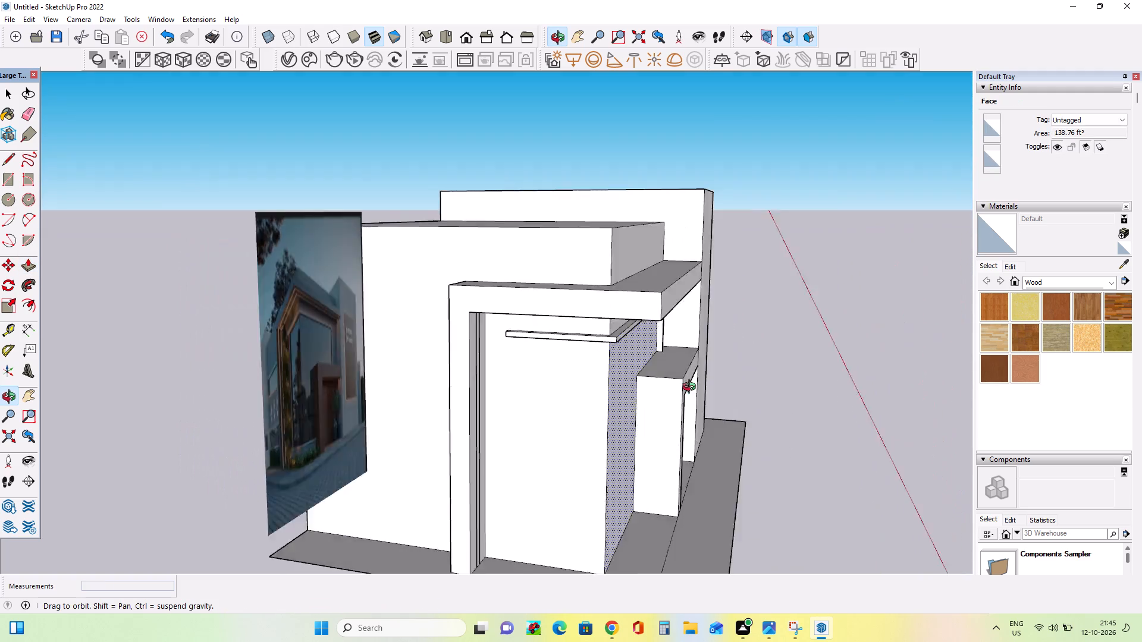
pyautogui.moveTo(692, 388); pyautogui.dragTo(732, 391, button='middle')
pyautogui.scroll(10, 519, 377)
pyautogui.moveTo(550, 367); pyautogui.dragTo(593, 372, button='middle')
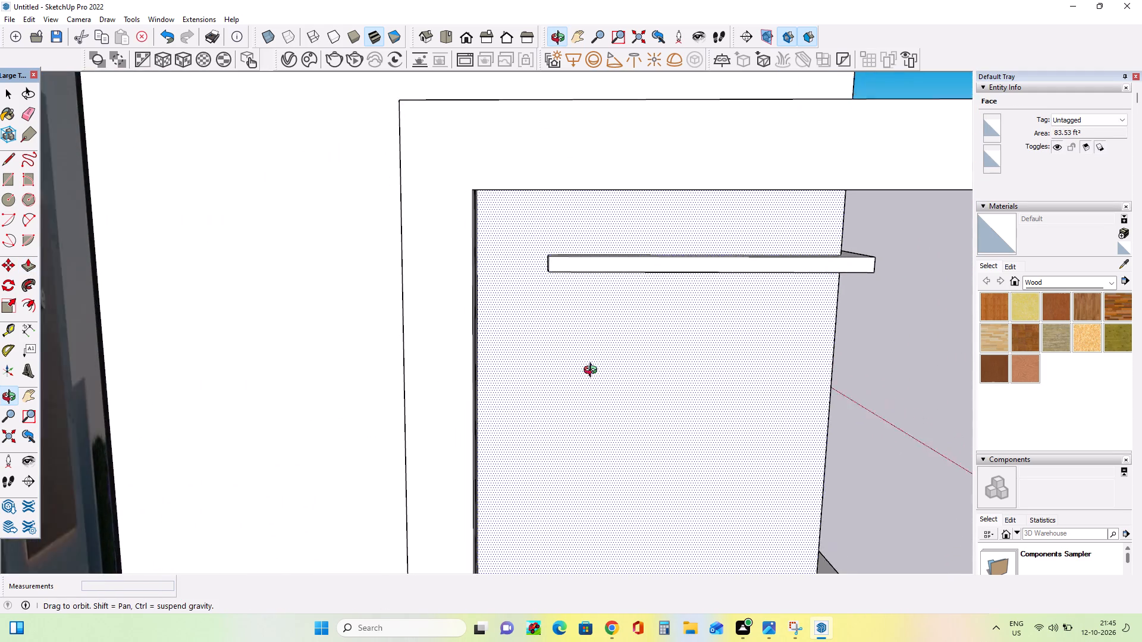
pyautogui.moveTo(593, 372); pyautogui.dragTo(635, 377, button='middle')
pyautogui.click(551, 265)
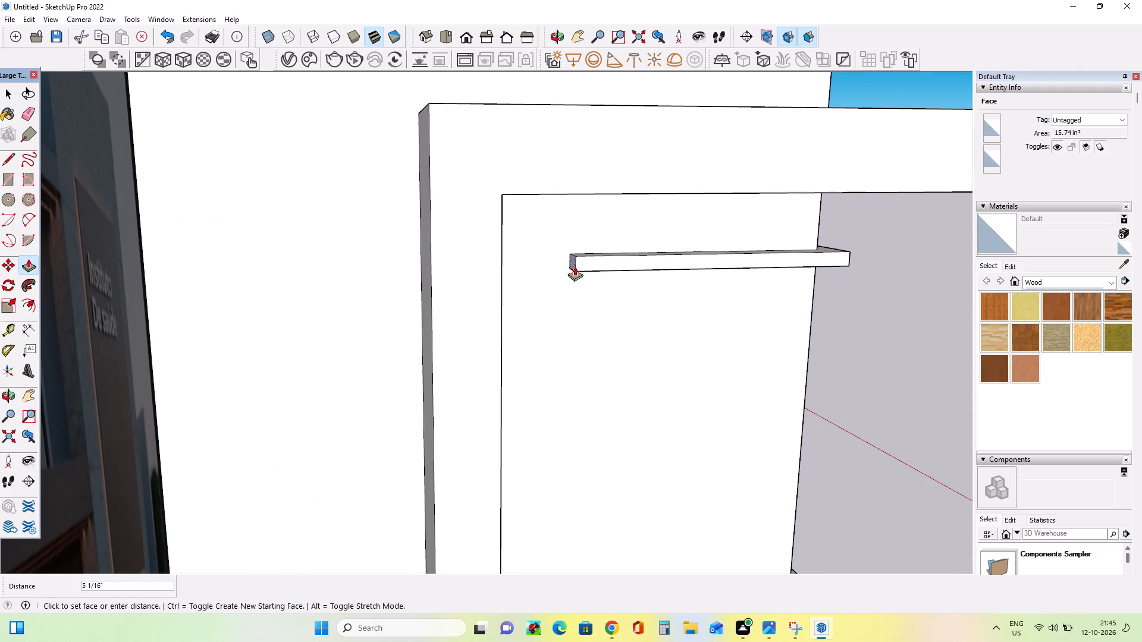
pyautogui.click(575, 266)
# Draw a 5" by 5" square on the underside of the side wall strip at its free end.
pyautogui.moveTo(720, 332); pyautogui.dragTo(470, 265, button='middle')
pyautogui.scroll(-5, 470, 265)
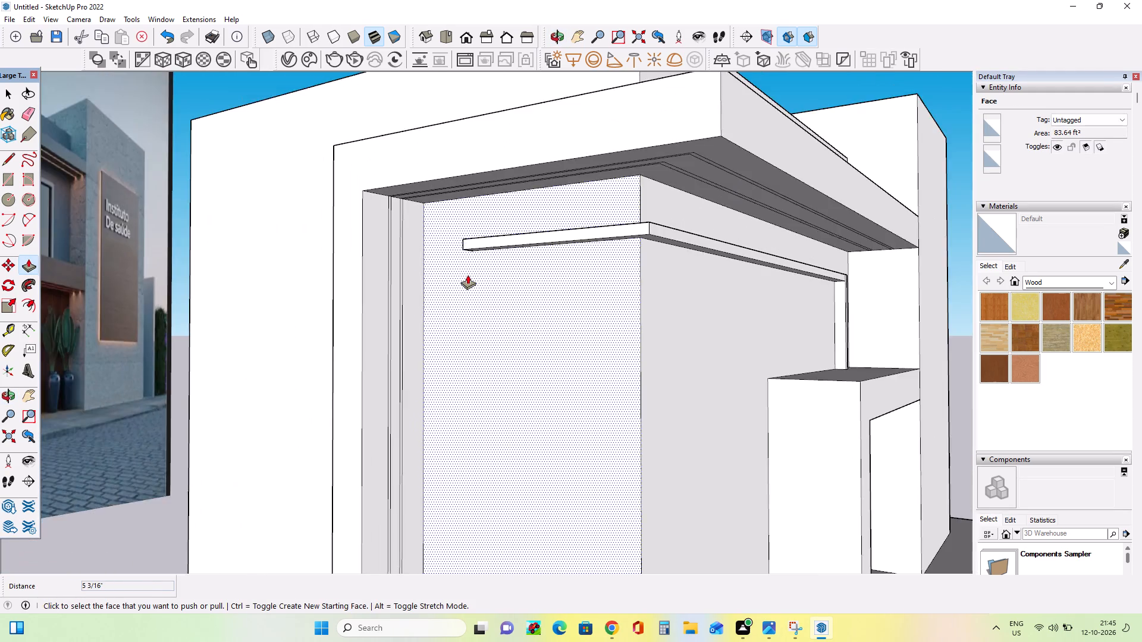
pyautogui.scroll(-2, 468, 275)
pyautogui.moveTo(479, 298); pyautogui.dragTo(492, 335, button='middle')
pyautogui.scroll(3, 477, 338)
pyautogui.moveTo(479, 329); pyautogui.dragTo(507, 239, button='middle')
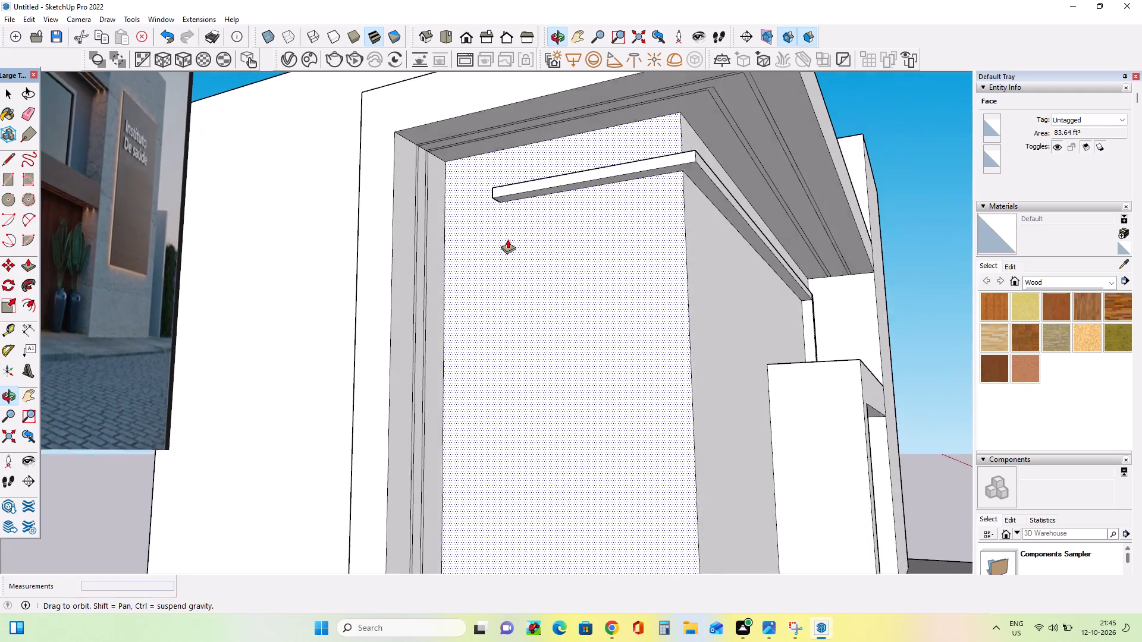
pyautogui.moveTo(507, 239); pyautogui.dragTo(506, 243, button='middle')
pyautogui.click(7, 184)
pyautogui.scroll(2, 453, 221)
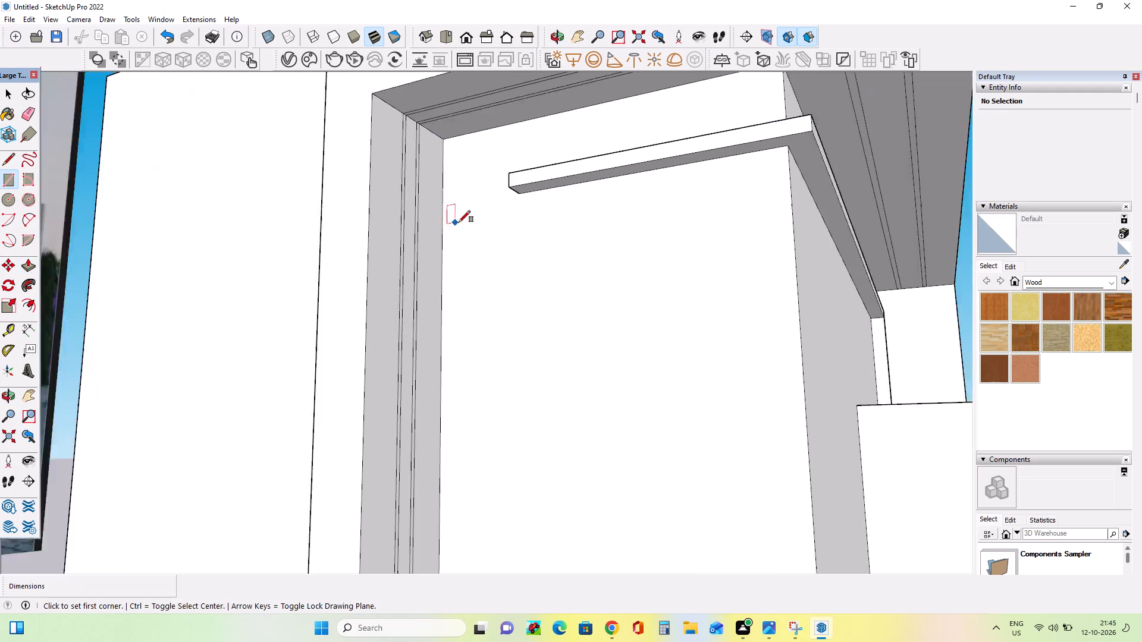
pyautogui.scroll(4, 459, 222)
pyautogui.click(532, 180)
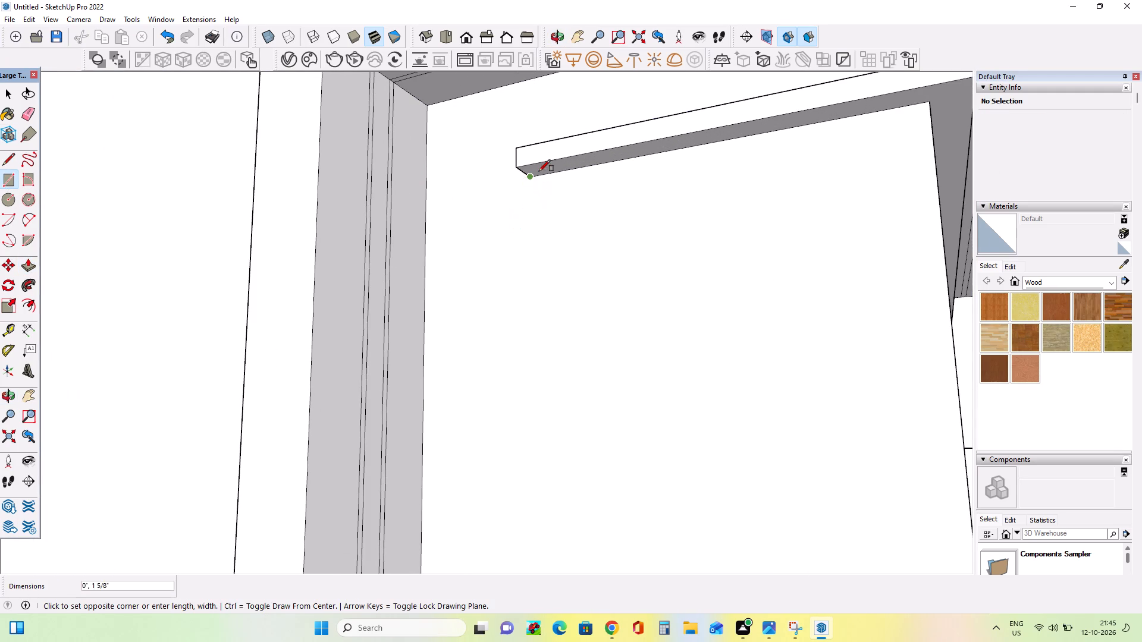
pyautogui.click(544, 162)
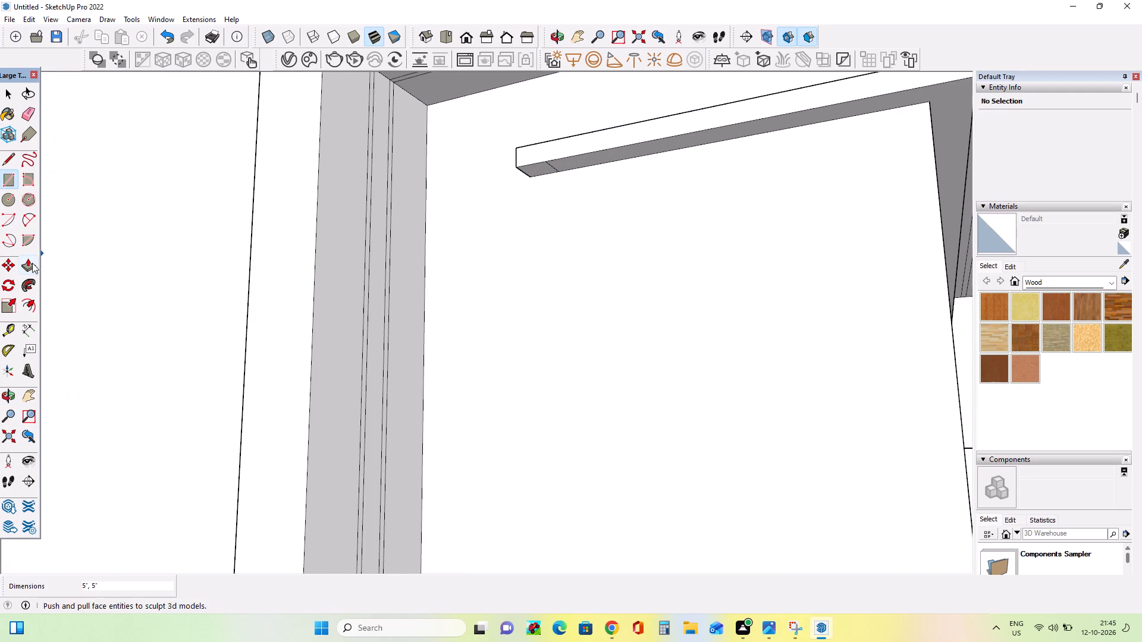
# Extrude the square about 11' 11 3/8" down to the base slab as the surround's upright on the side wall.
pyautogui.click(32, 266)
pyautogui.click(534, 169)
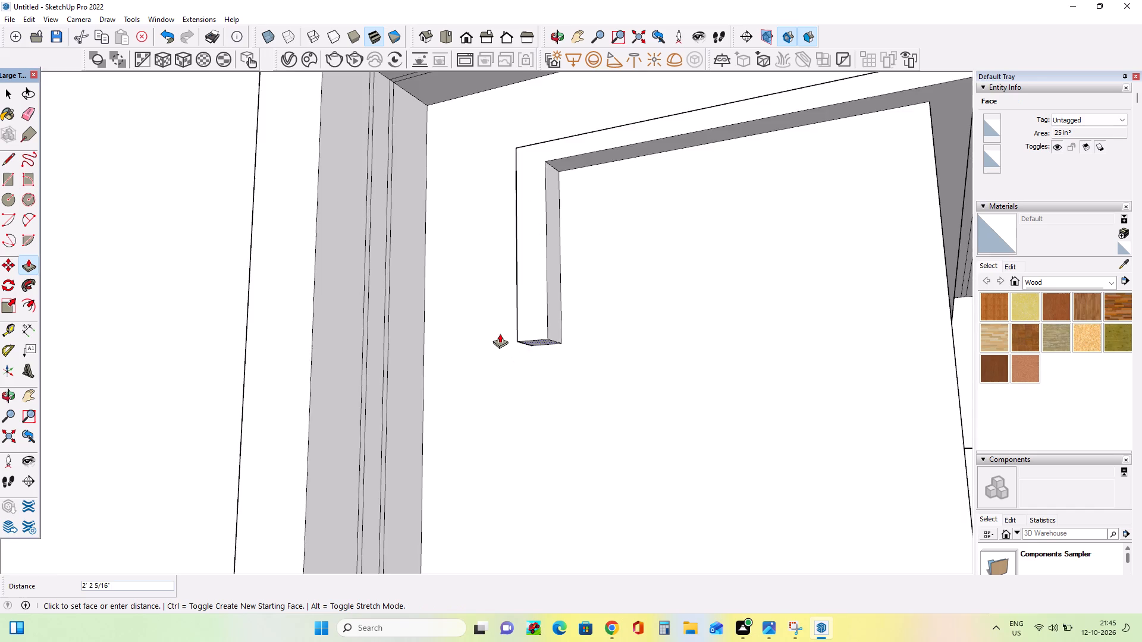
pyautogui.scroll(-18, 498, 332)
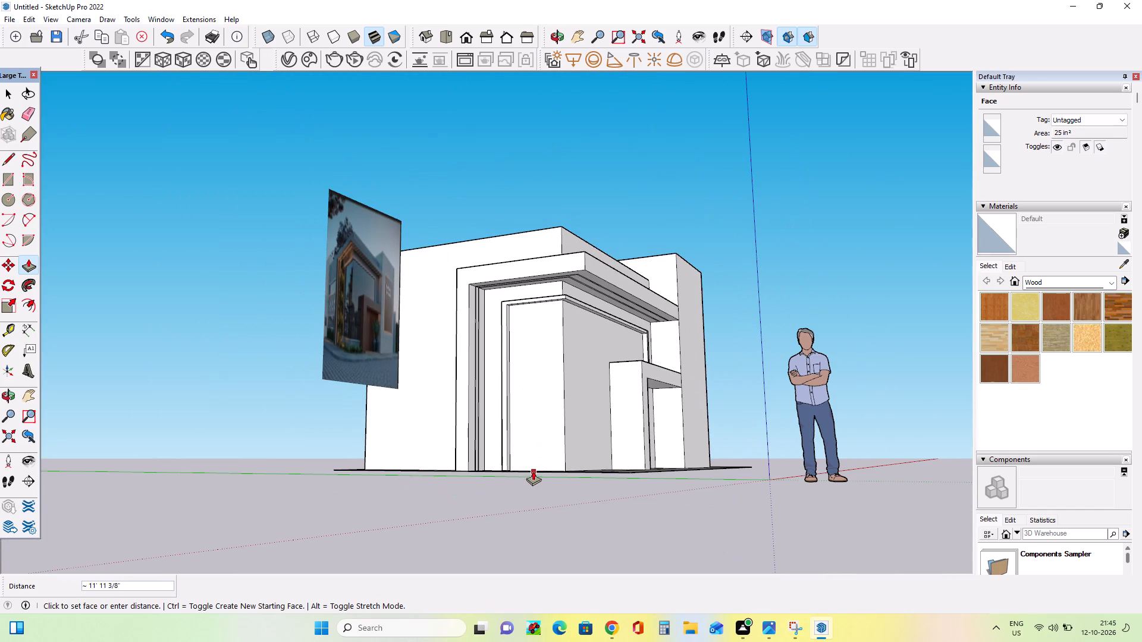
pyautogui.middleClick(533, 471)
pyautogui.click(533, 471)
# Push the side wall upright's inner side face in about 1 9/16" to make the upright narrower.
pyautogui.moveTo(558, 389); pyautogui.dragTo(561, 449, button='middle')
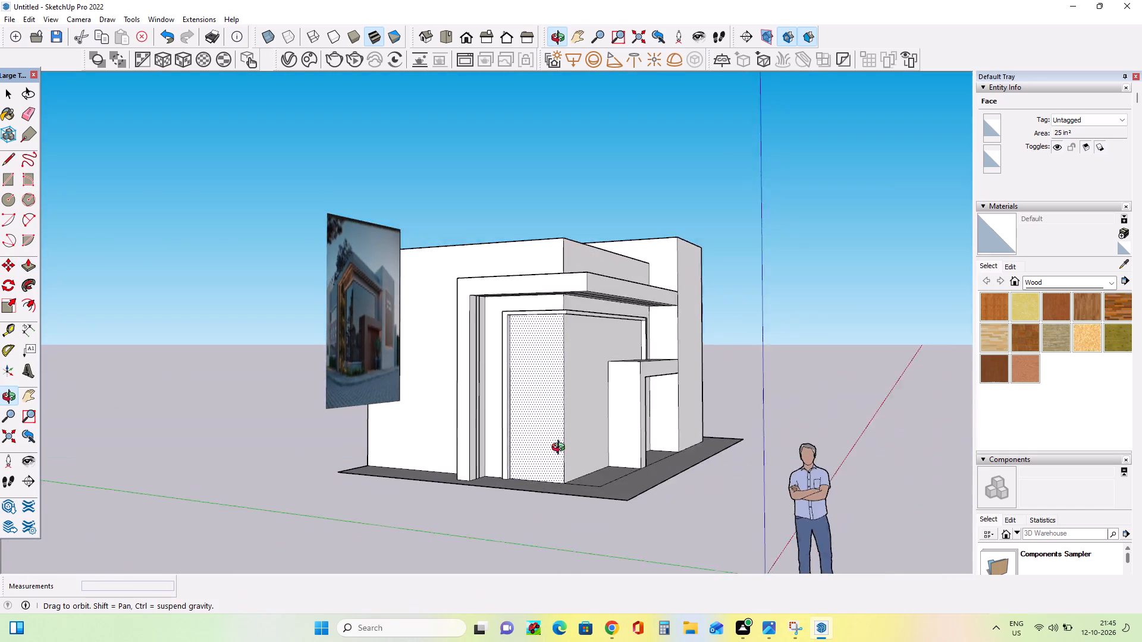
pyautogui.moveTo(561, 449); pyautogui.dragTo(560, 455, button='middle')
pyautogui.scroll(12, 517, 435)
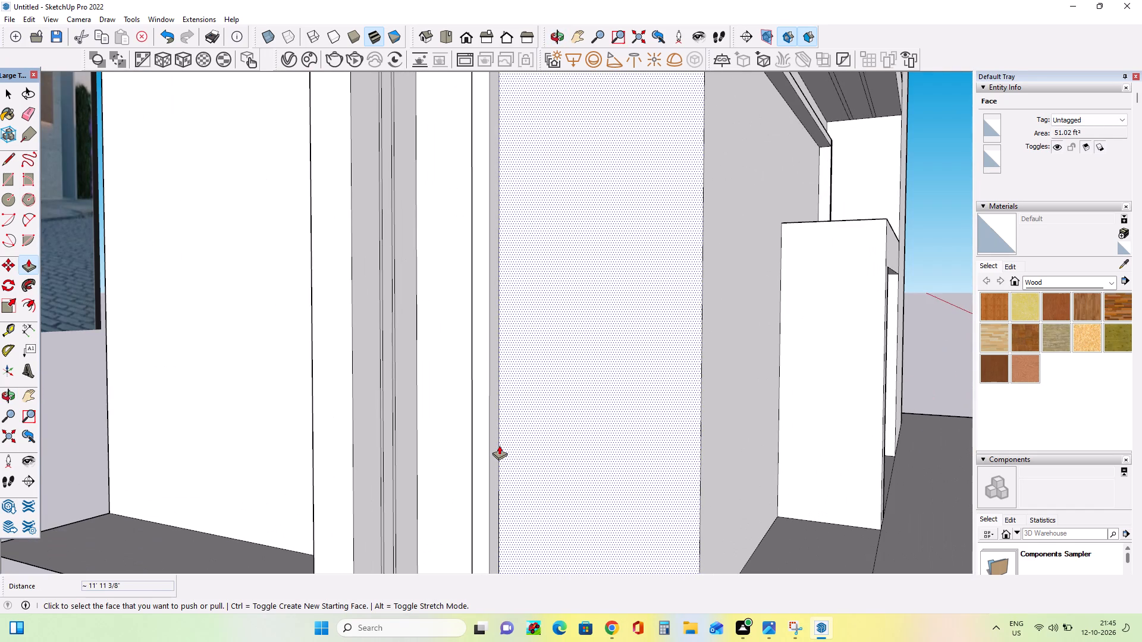
pyautogui.click(499, 445)
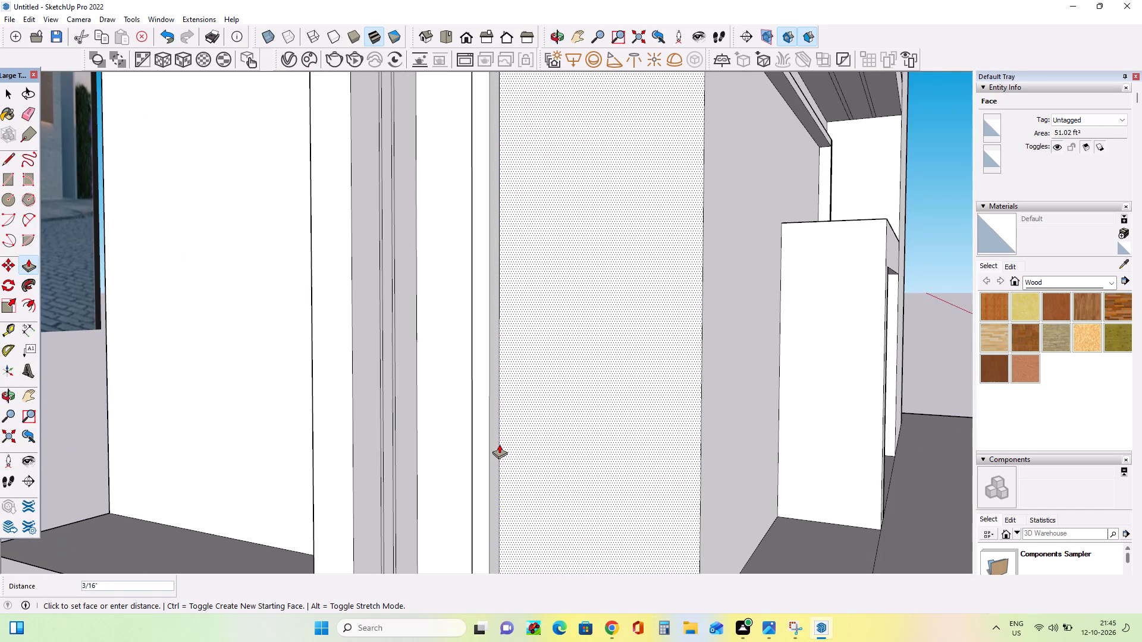
pyautogui.press('Escape')
pyautogui.click(494, 449)
pyautogui.click(488, 449)
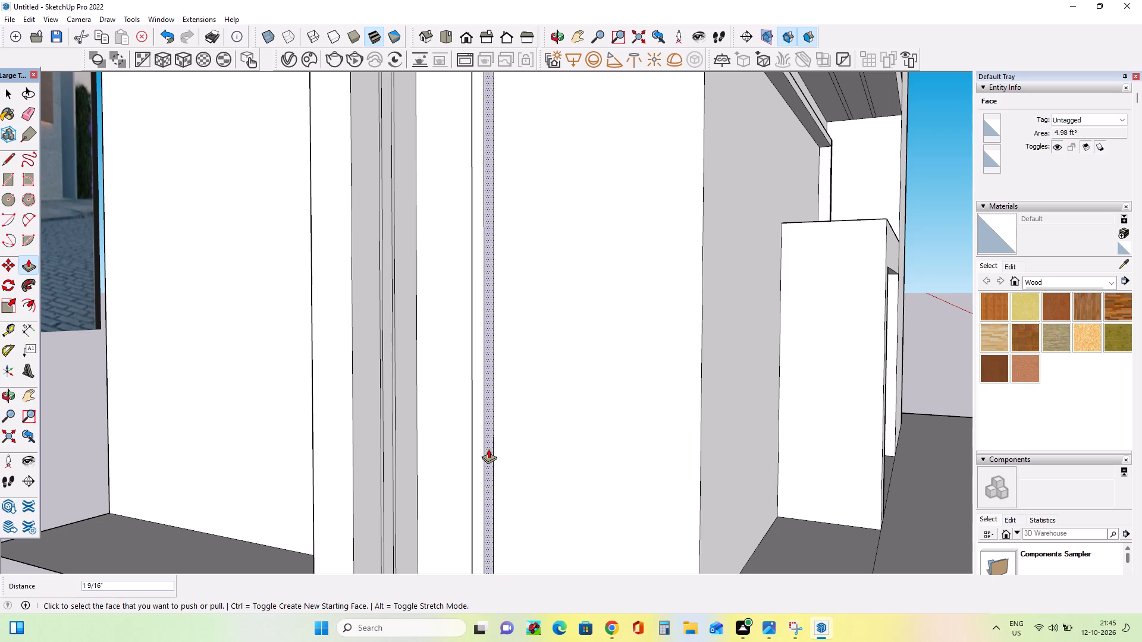
# Examine the window surround around the building corner and compare it with the reference image.
pyautogui.moveTo(564, 439); pyautogui.dragTo(511, 458, button='middle')
pyautogui.scroll(-9, 511, 458)
pyautogui.moveTo(513, 443); pyautogui.dragTo(509, 435, button='middle')
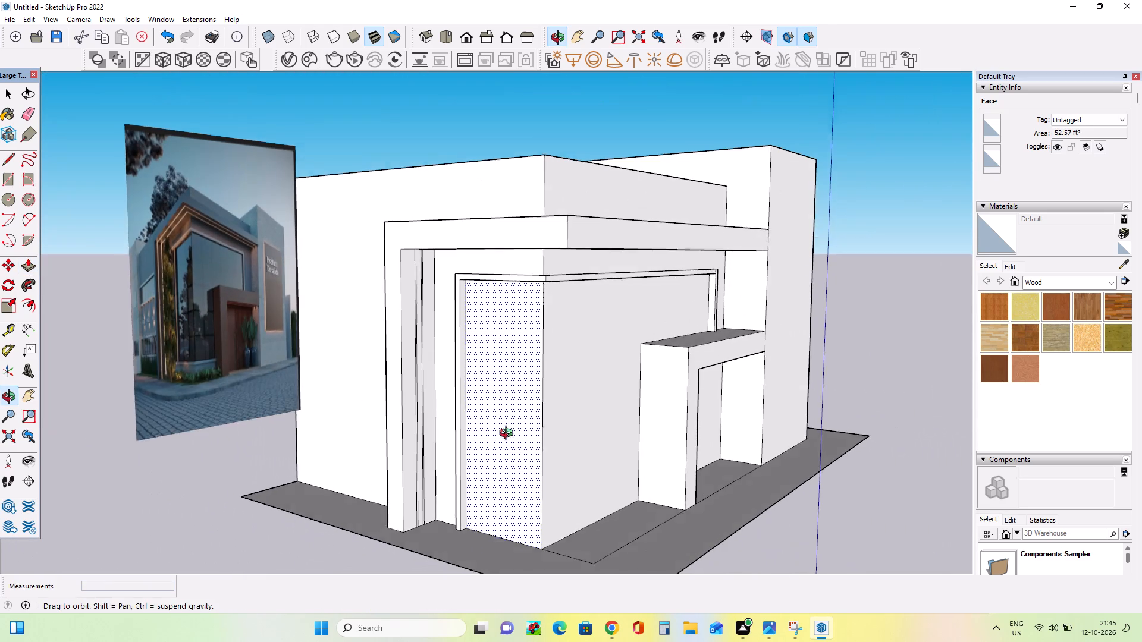
pyautogui.moveTo(509, 435); pyautogui.dragTo(503, 420, button='middle')
pyautogui.scroll(4, 493, 407)
pyautogui.scroll(-3, 493, 407)
pyautogui.moveTo(492, 406); pyautogui.dragTo(492, 414, button='middle')
pyautogui.moveTo(585, 344); pyautogui.dragTo(541, 344, button='middle')
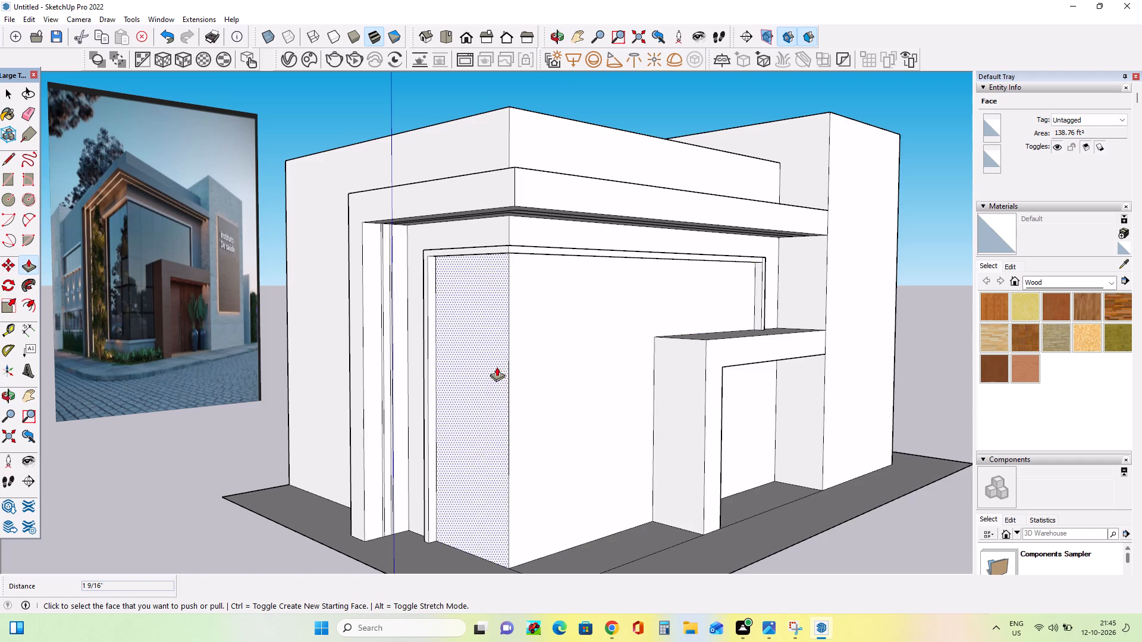
# Examine the side facade and its horizontal bands beside the overhanging frame in the reference image.
pyautogui.scroll(14, 141, 225)
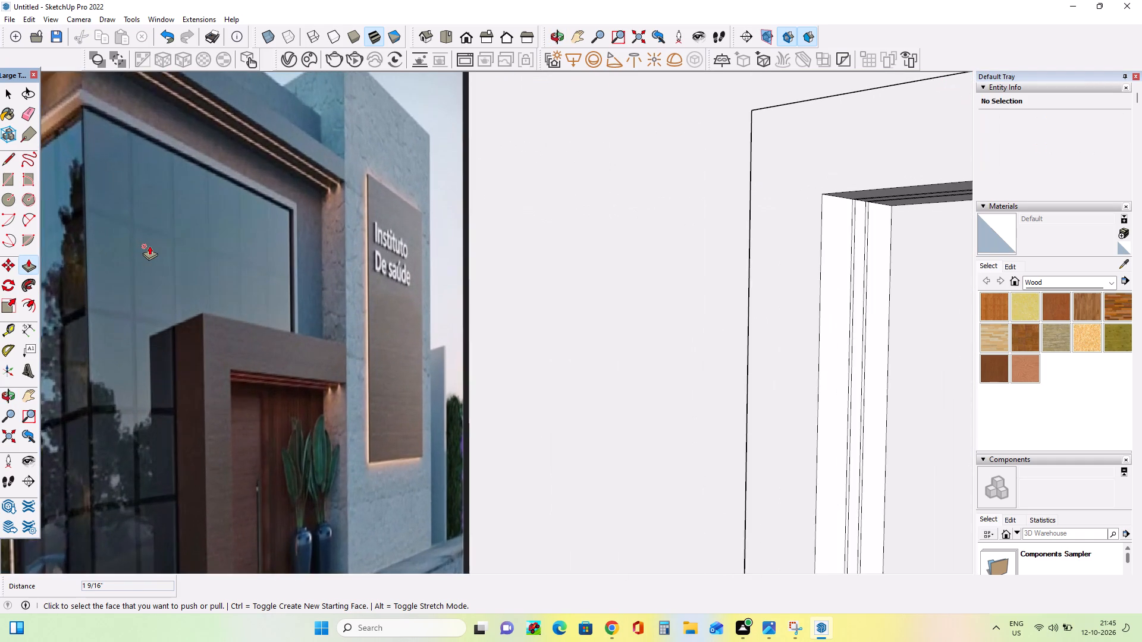
pyautogui.scroll(-13, 149, 246)
pyautogui.scroll(-1, 218, 270)
pyautogui.moveTo(218, 270); pyautogui.dragTo(240, 291, button='middle')
pyautogui.scroll(2, 82, 308)
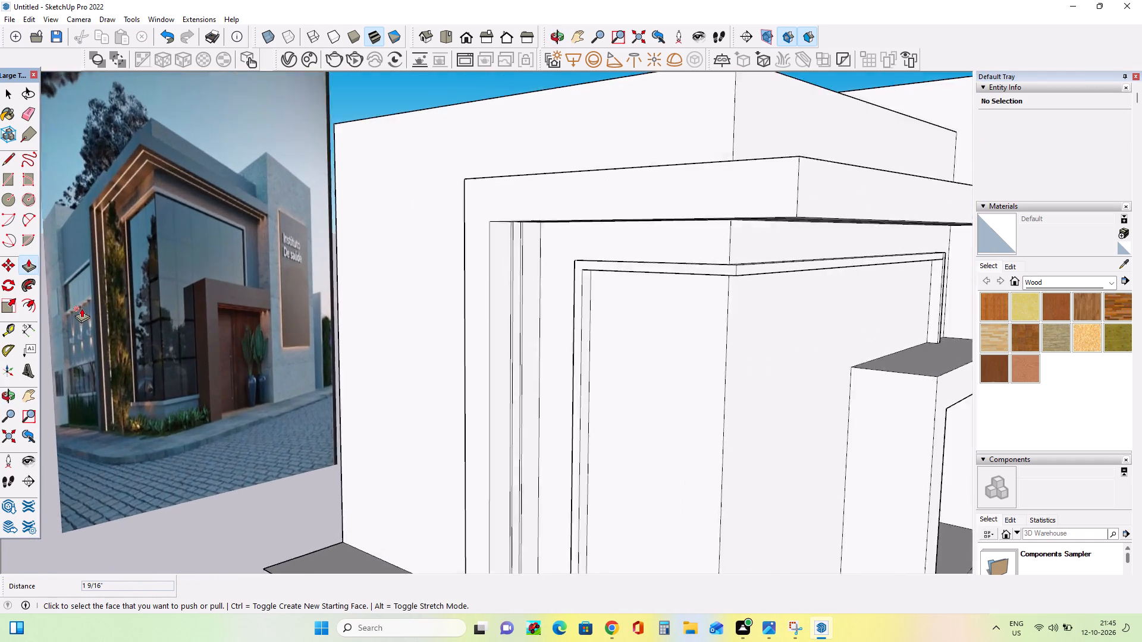
pyautogui.scroll(10, 81, 308)
pyautogui.moveTo(83, 316); pyautogui.dragTo(105, 309, button='middle')
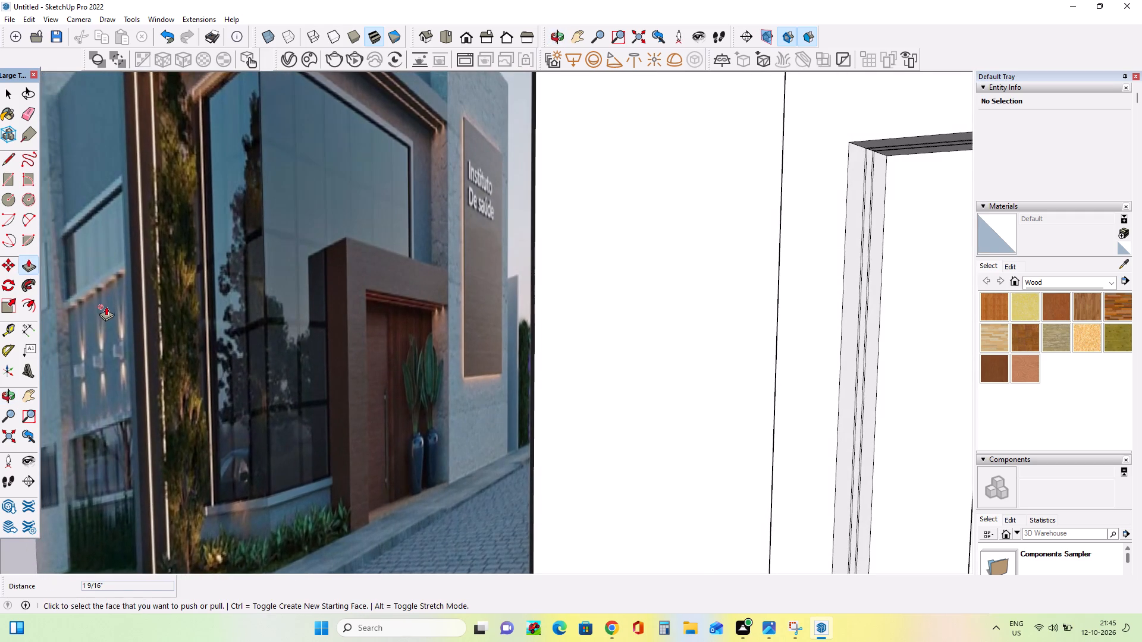
pyautogui.scroll(-2, 106, 303)
pyautogui.scroll(3, 106, 300)
pyautogui.moveTo(106, 300); pyautogui.dragTo(107, 300, button='middle')
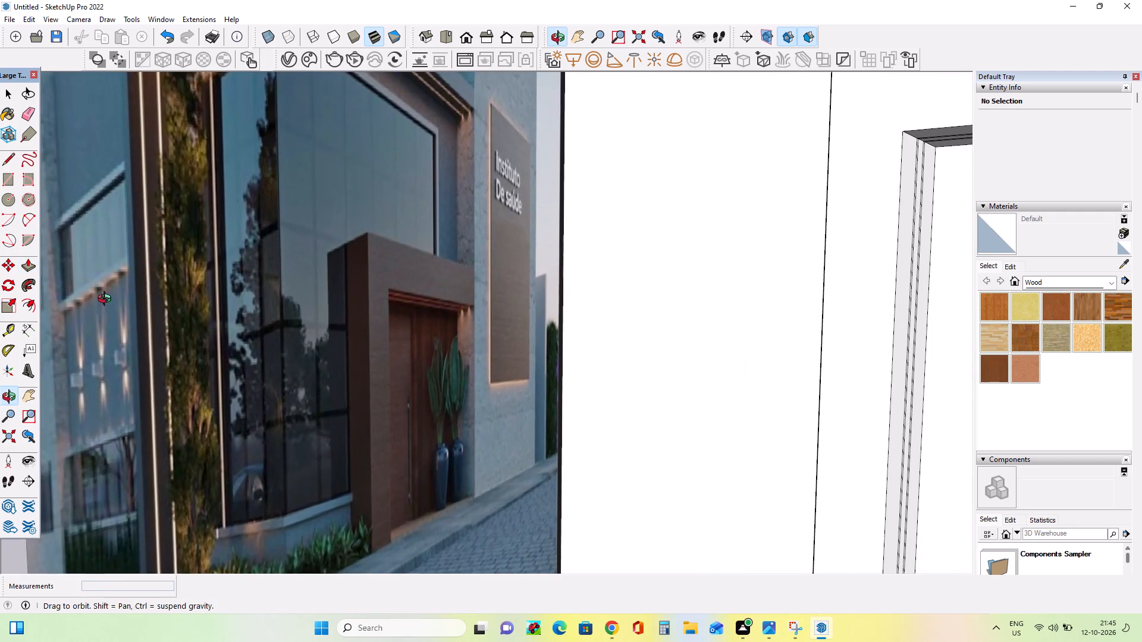
pyautogui.moveTo(107, 300); pyautogui.dragTo(117, 309, button='middle')
pyautogui.scroll(-7, 117, 310)
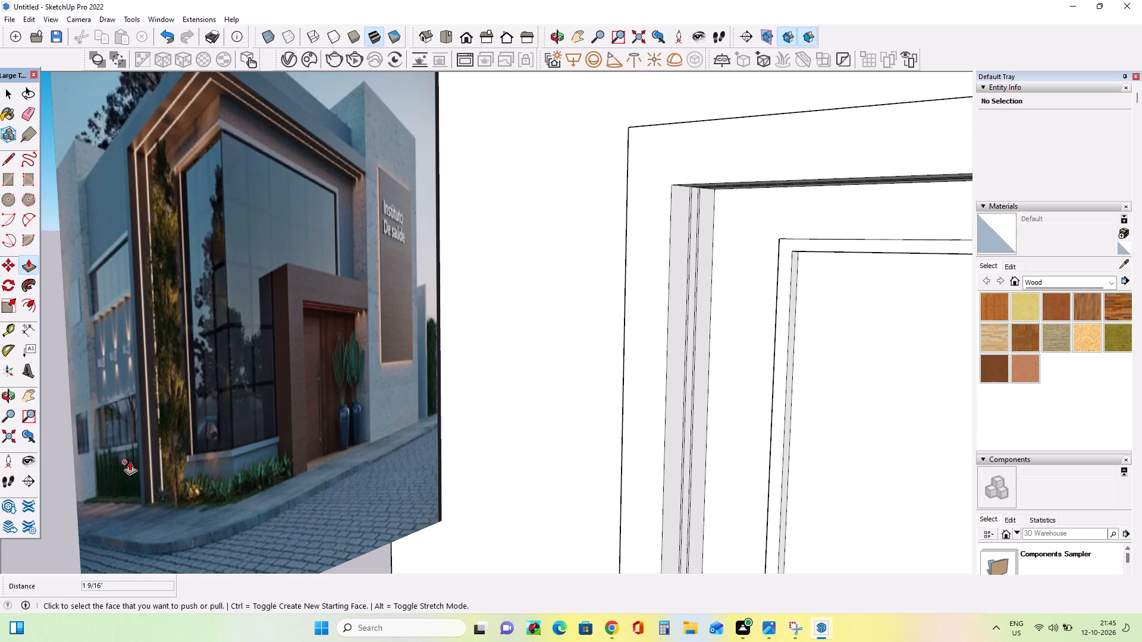
# Move the reference image about 12' 7" away so that it stands clear of the side wall.
pyautogui.moveTo(381, 416); pyautogui.dragTo(507, 389, button='middle')
pyautogui.scroll(-4, 432, 335)
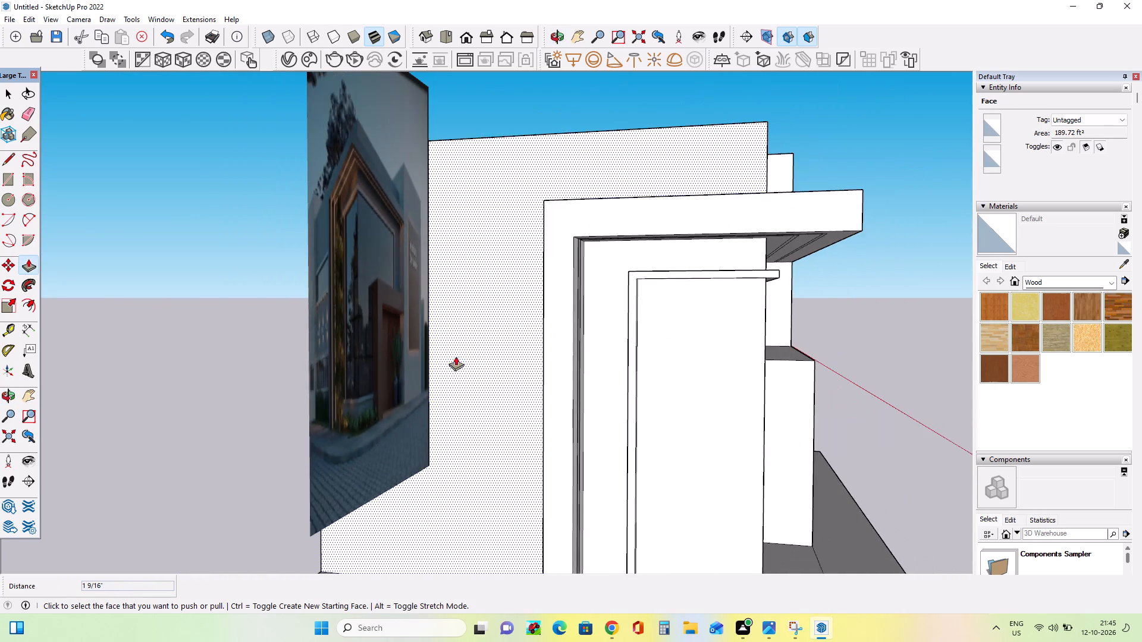
pyautogui.moveTo(462, 358); pyautogui.dragTo(491, 358, button='middle')
pyautogui.click(449, 382)
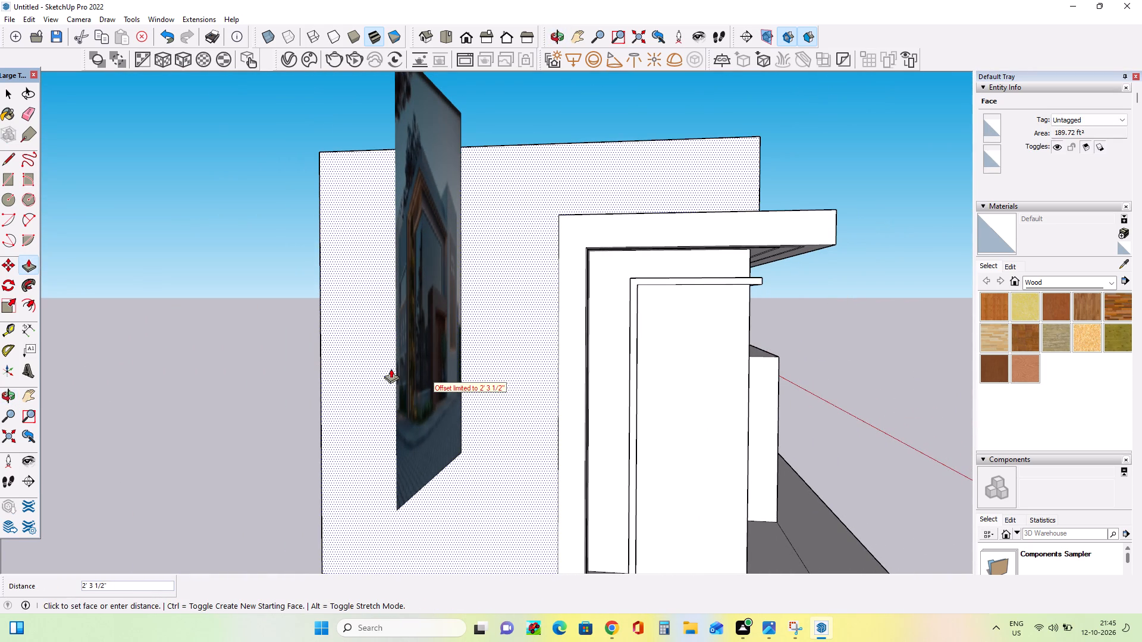
pyautogui.press('Escape')
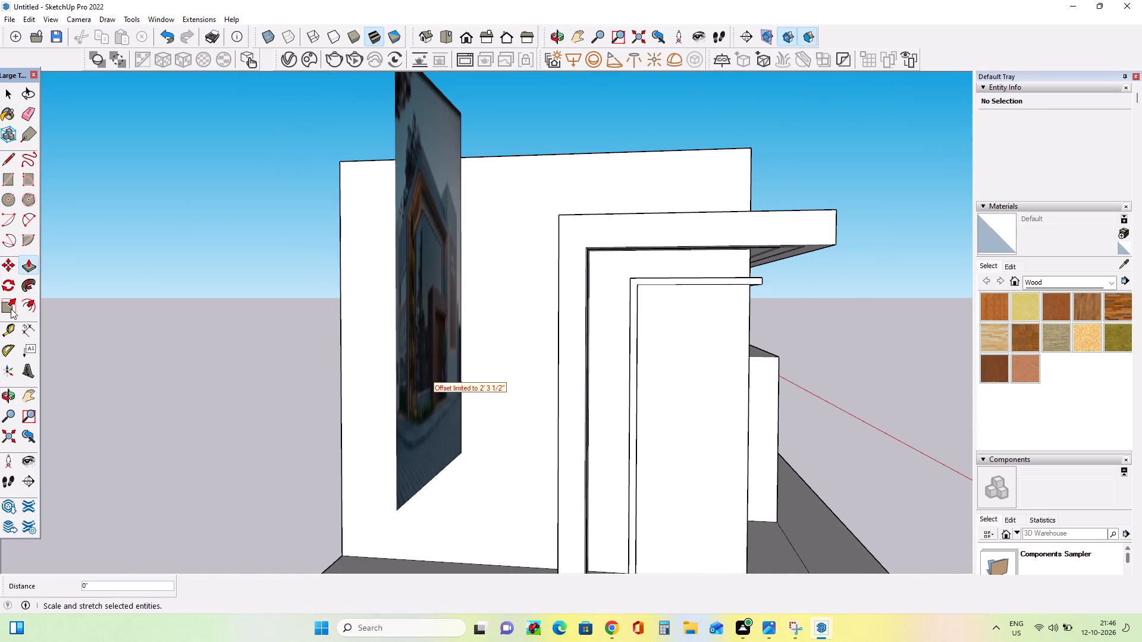
pyautogui.click(4, 266)
pyautogui.click(410, 473)
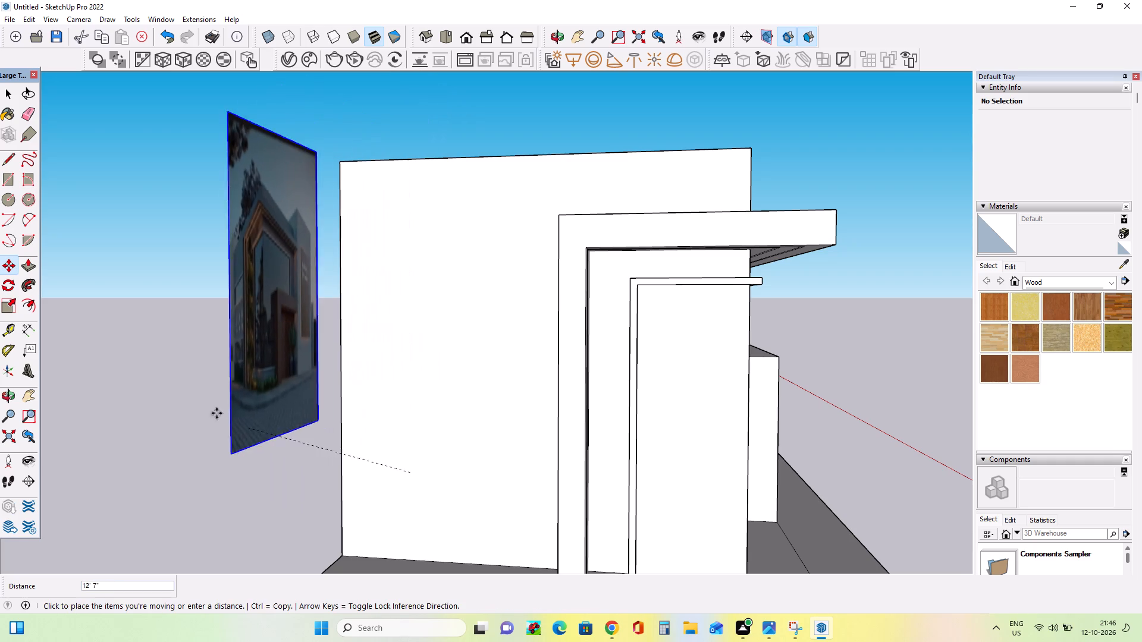
pyautogui.moveTo(206, 408); pyautogui.dragTo(222, 417)
# Examine the side facade in the reference image and compare it with the model's blank side wall.
pyautogui.moveTo(538, 431); pyautogui.dragTo(633, 446, button='middle')
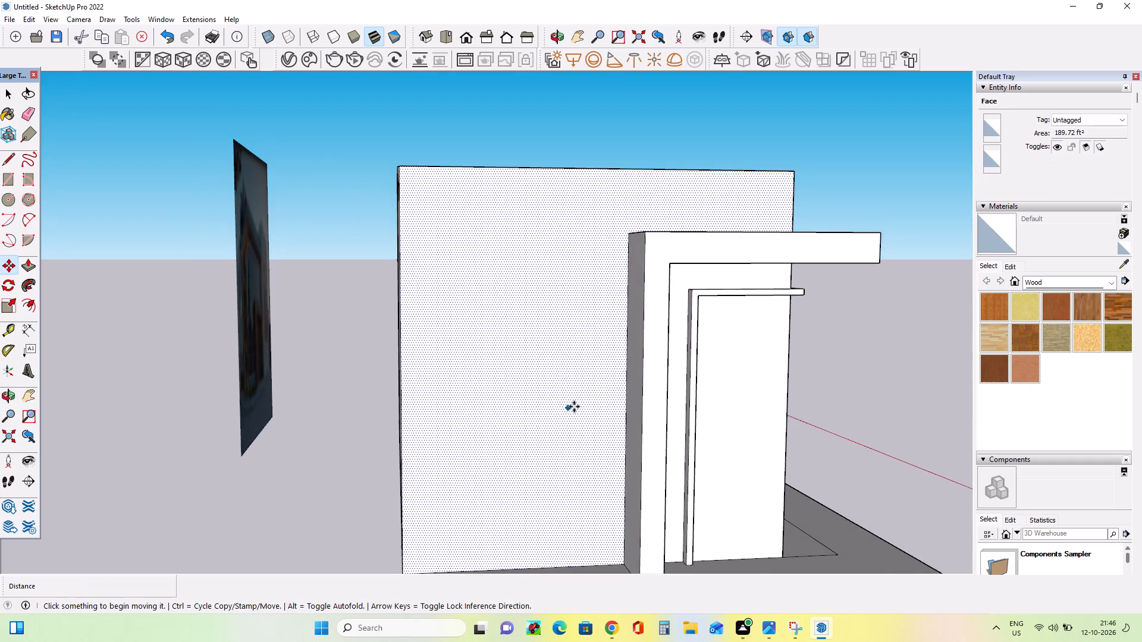
pyautogui.moveTo(574, 407); pyautogui.dragTo(357, 433, button='middle')
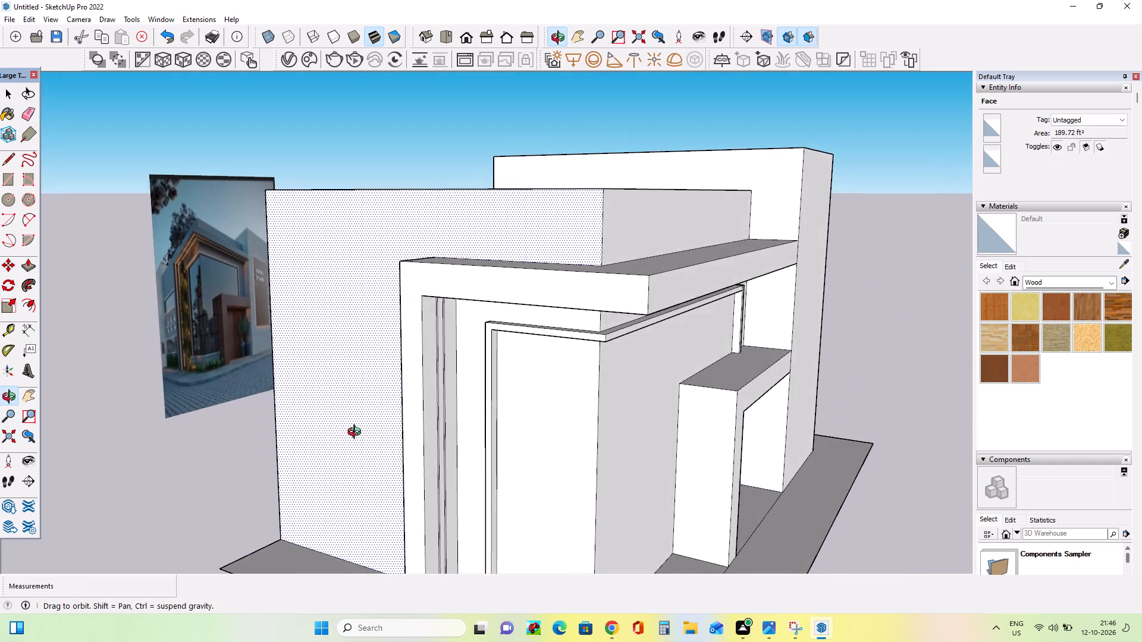
pyautogui.moveTo(357, 433); pyautogui.dragTo(357, 433, button='middle')
pyautogui.scroll(12, 121, 290)
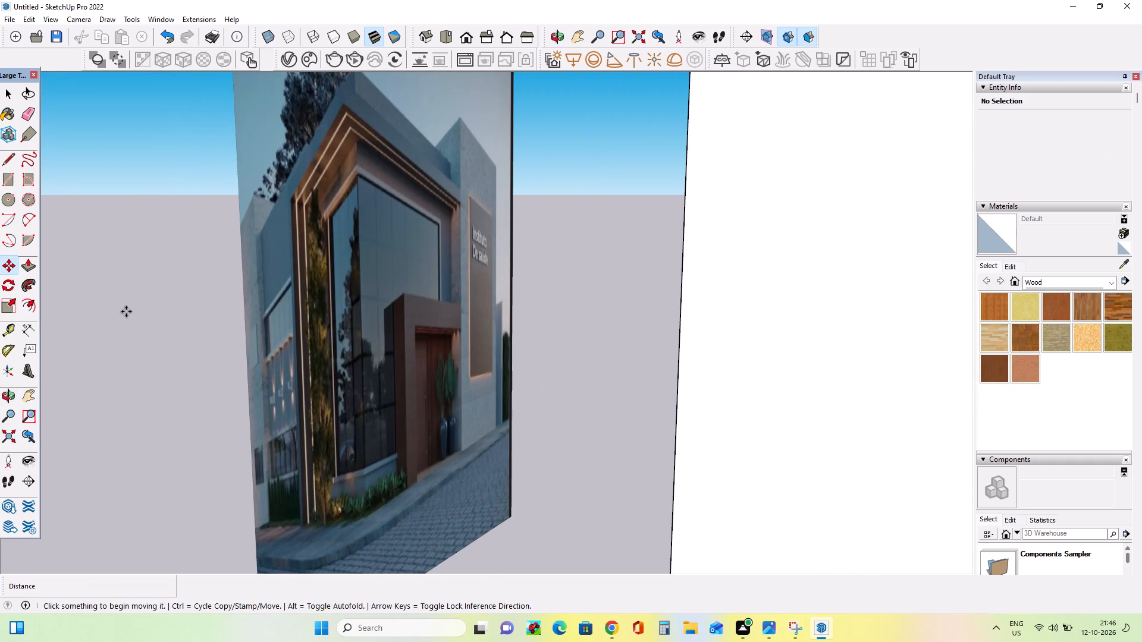
pyautogui.scroll(-1, 139, 320)
pyautogui.scroll(-4, 280, 303)
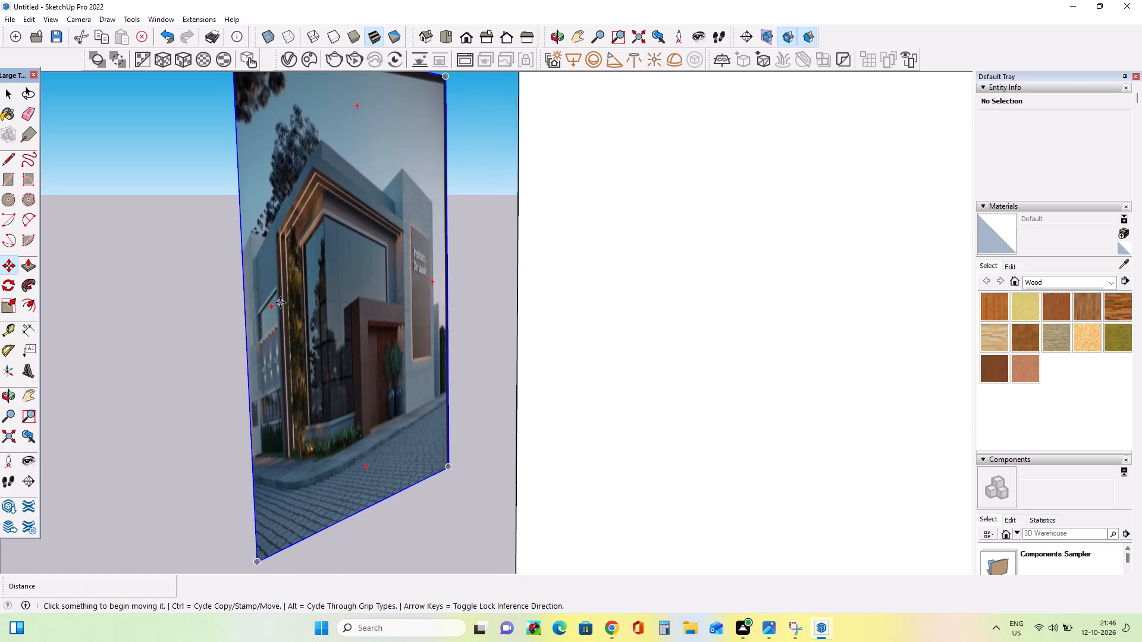
pyautogui.scroll(-7, 280, 303)
pyautogui.scroll(7, 282, 302)
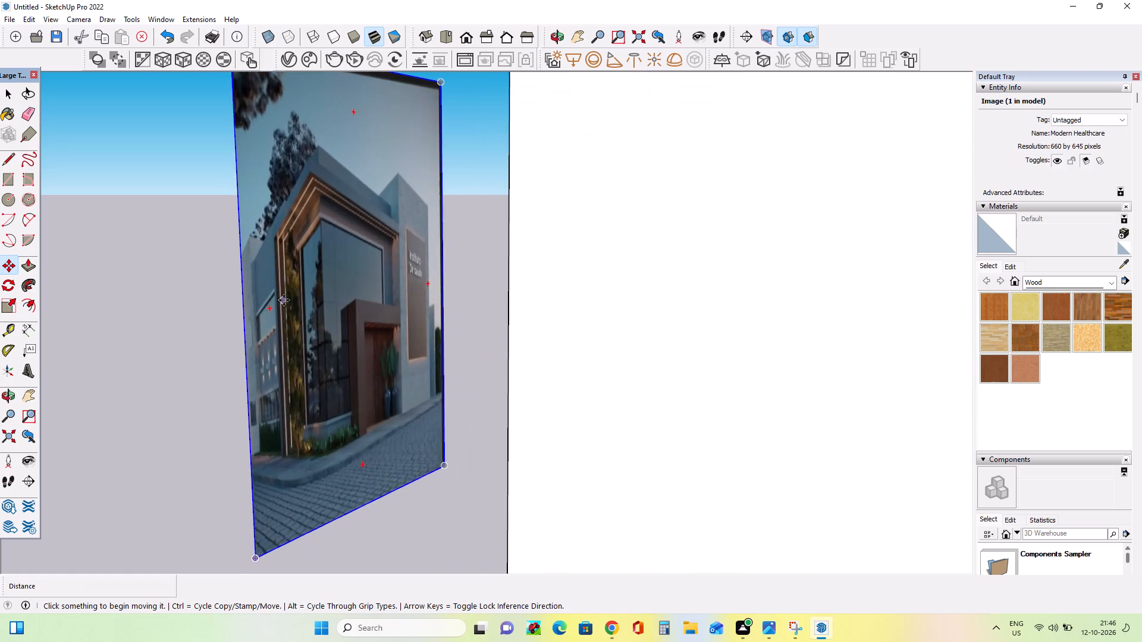
pyautogui.scroll(5, 284, 300)
pyautogui.scroll(-4, 285, 288)
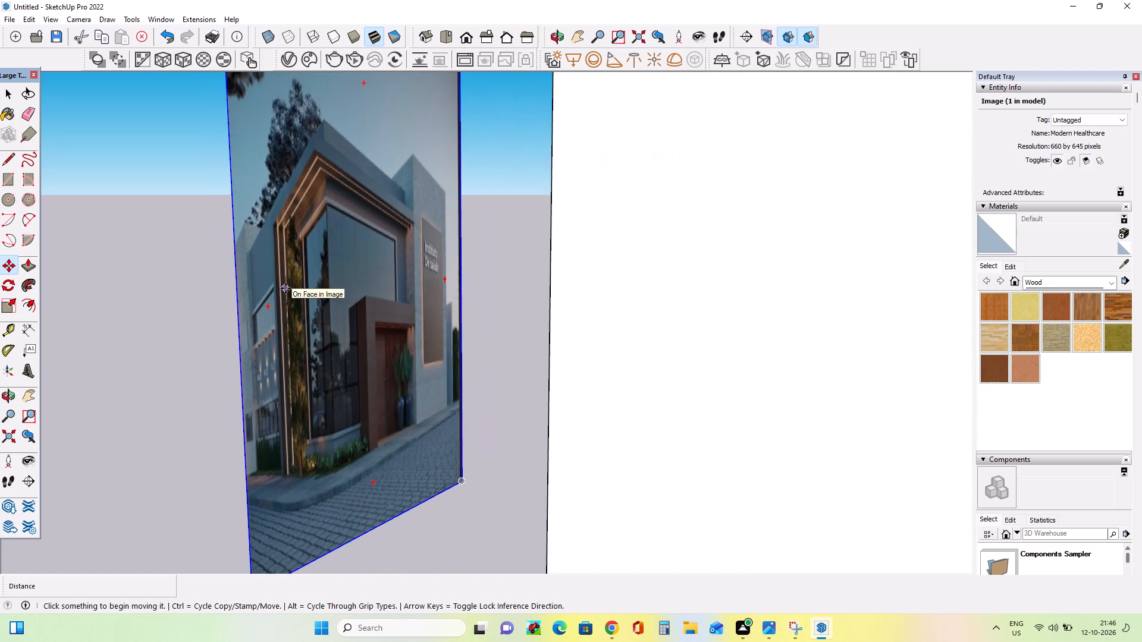
pyautogui.scroll(-10, 285, 288)
# Draw three horizontal strips across the side wall behind the frame, from top down about 8 1/2", 6 3/8" and 5 9/16" high.
pyautogui.moveTo(413, 374); pyautogui.dragTo(468, 399, button='middle')
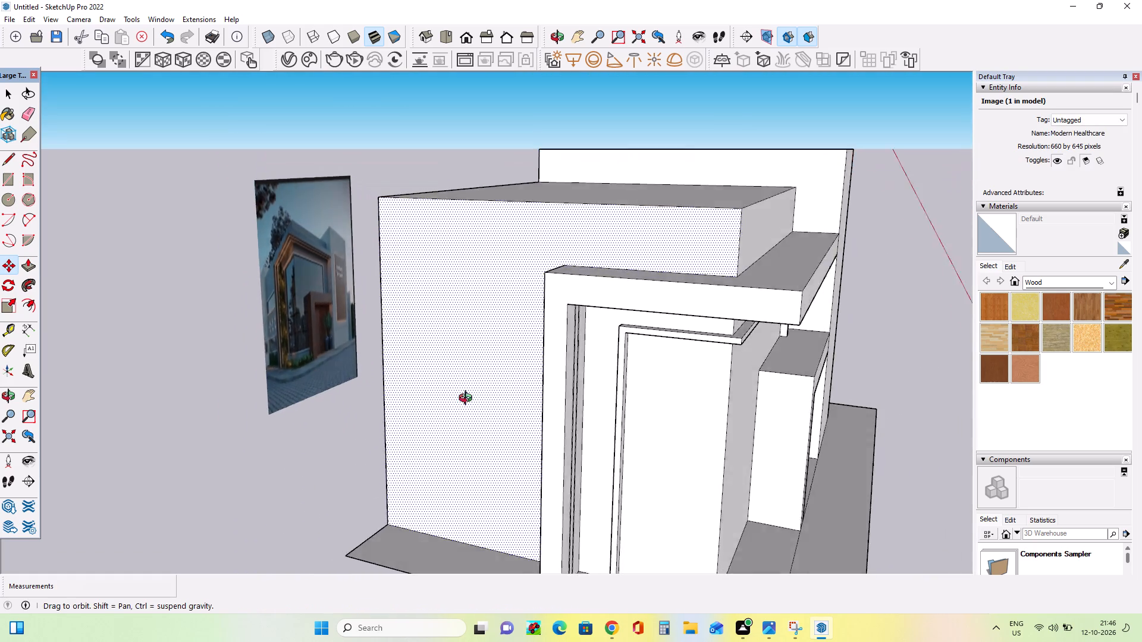
pyautogui.moveTo(468, 399); pyautogui.dragTo(542, 395, button='middle')
pyautogui.moveTo(603, 323); pyautogui.dragTo(656, 325, button='middle')
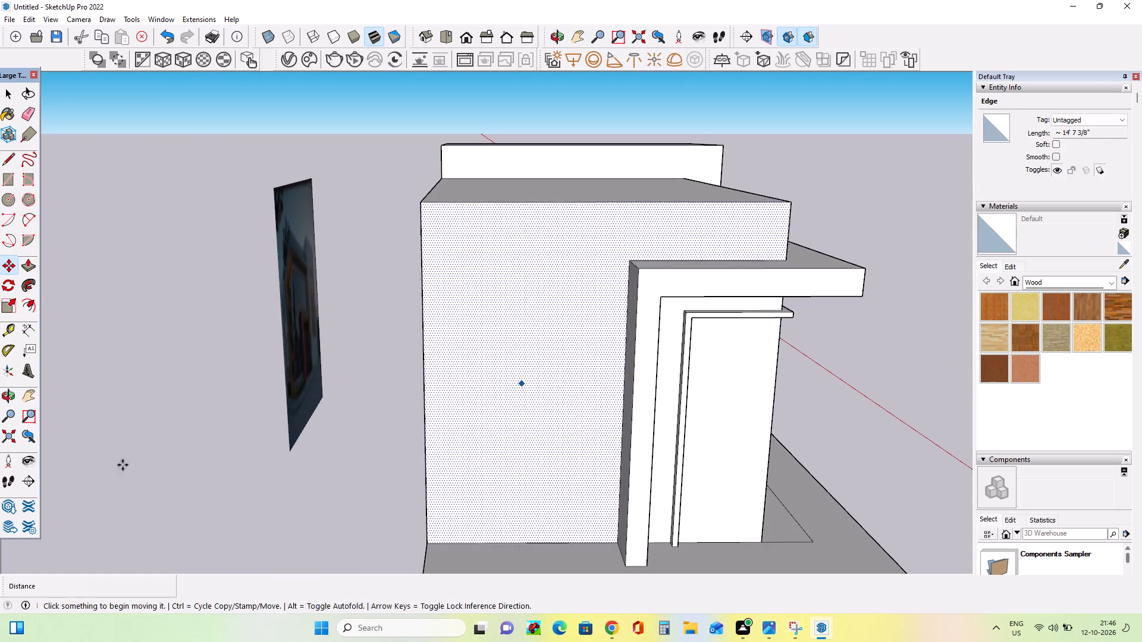
pyautogui.click(9, 177)
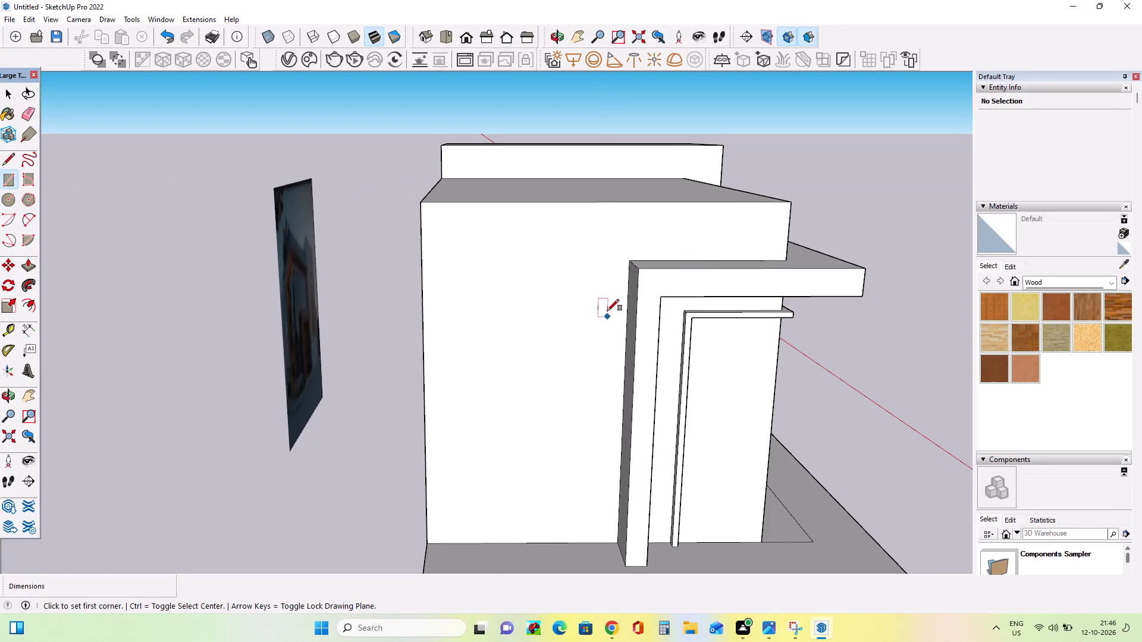
pyautogui.click(626, 308)
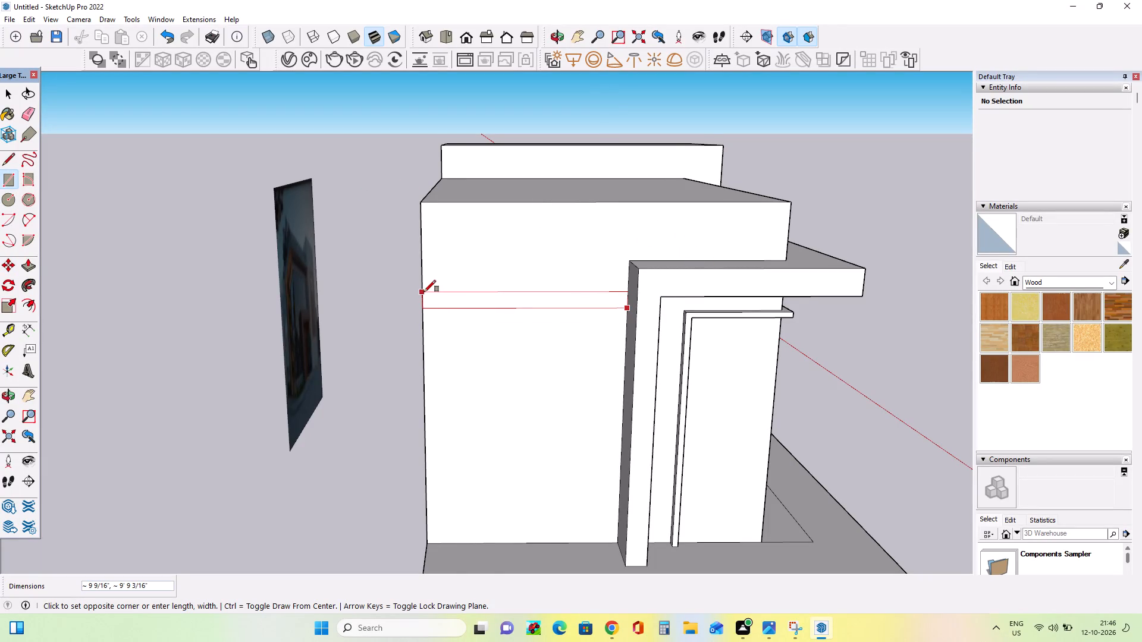
pyautogui.click(426, 294)
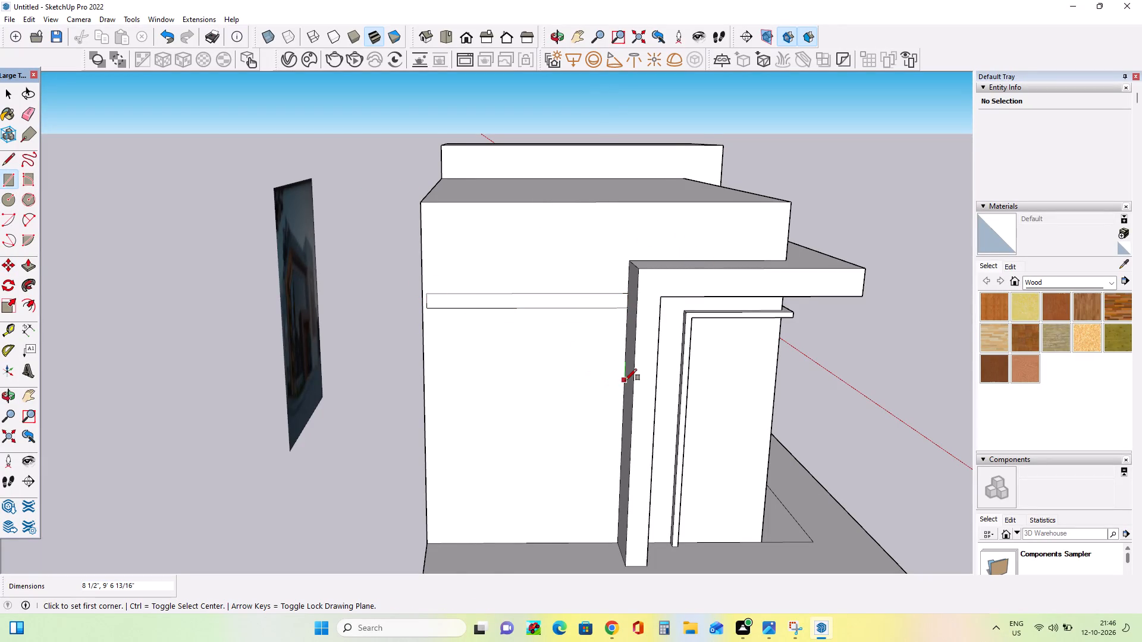
pyautogui.click(625, 376)
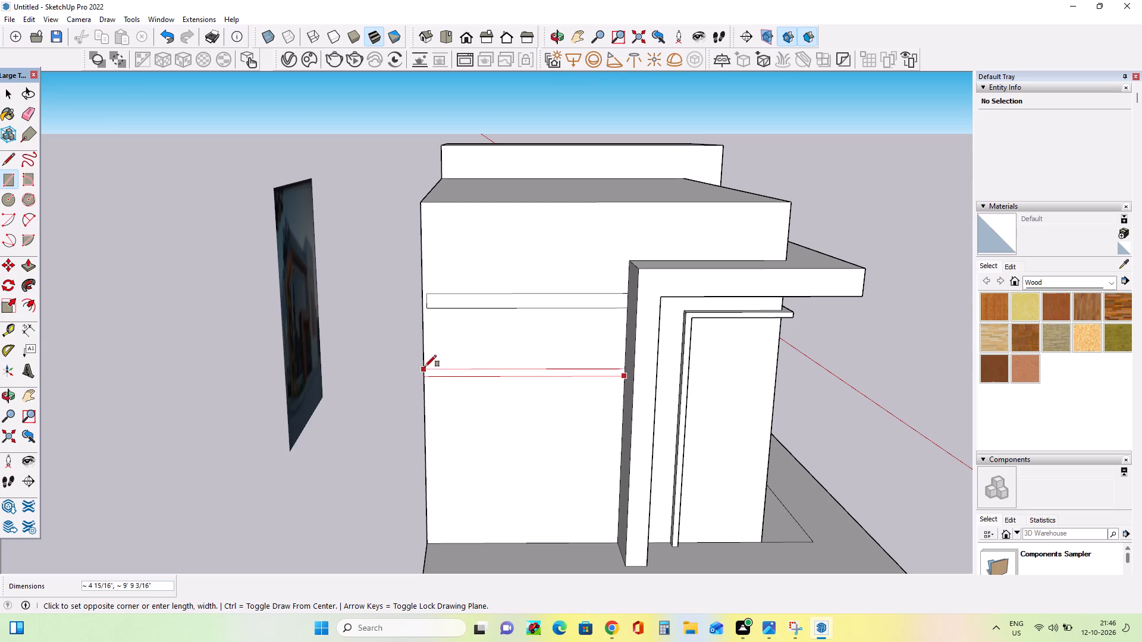
pyautogui.click(426, 366)
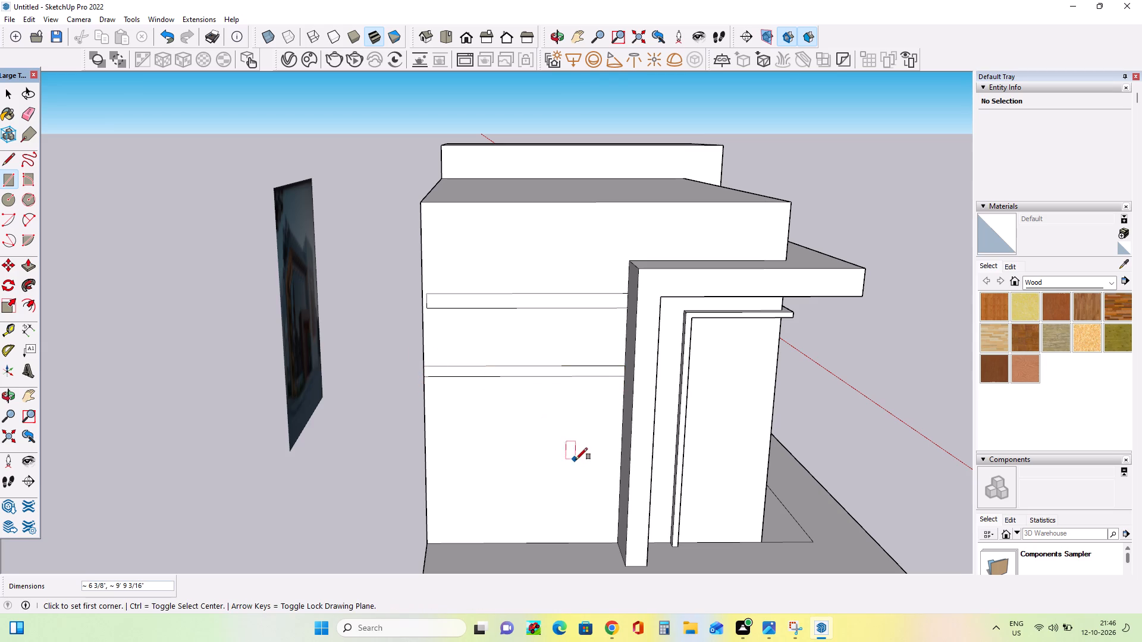
pyautogui.moveTo(576, 460); pyautogui.dragTo(586, 386, button='middle')
pyautogui.moveTo(628, 428); pyautogui.dragTo(609, 425)
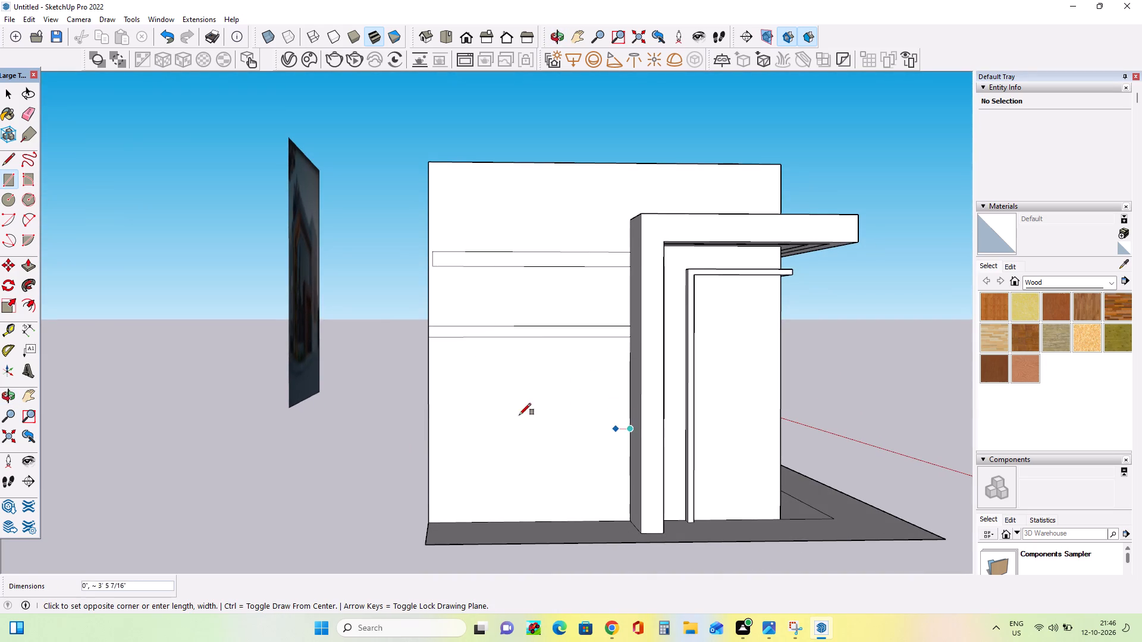
pyautogui.click(431, 420)
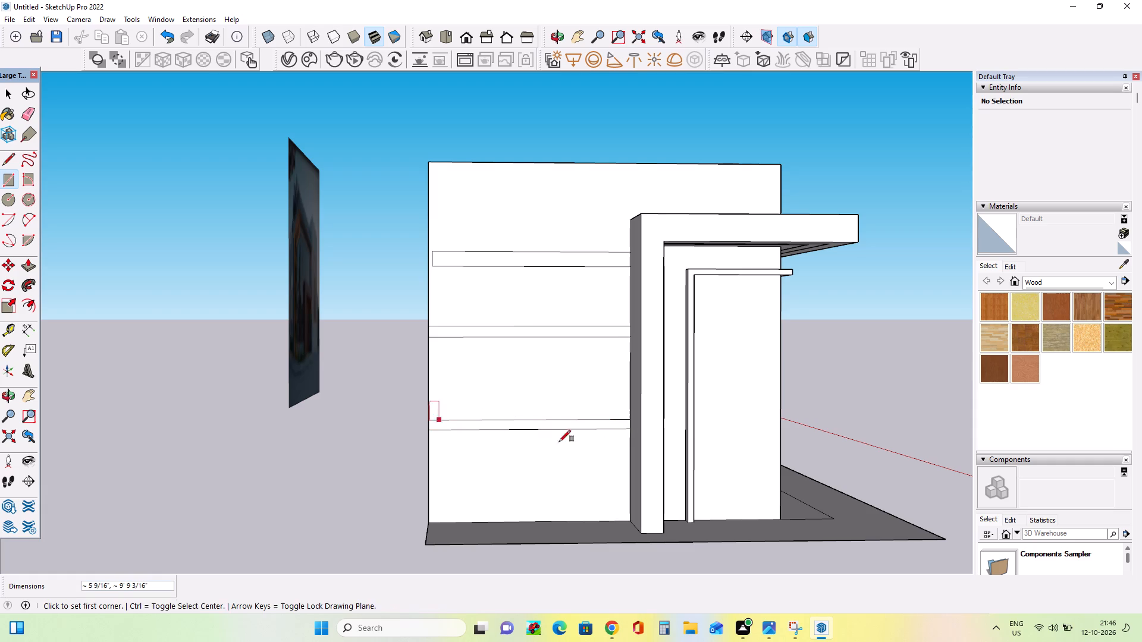
# Compare the three strips on the side wall with the bands in the reference image.
pyautogui.moveTo(601, 452); pyautogui.dragTo(404, 518, button='middle')
pyautogui.scroll(4, 228, 281)
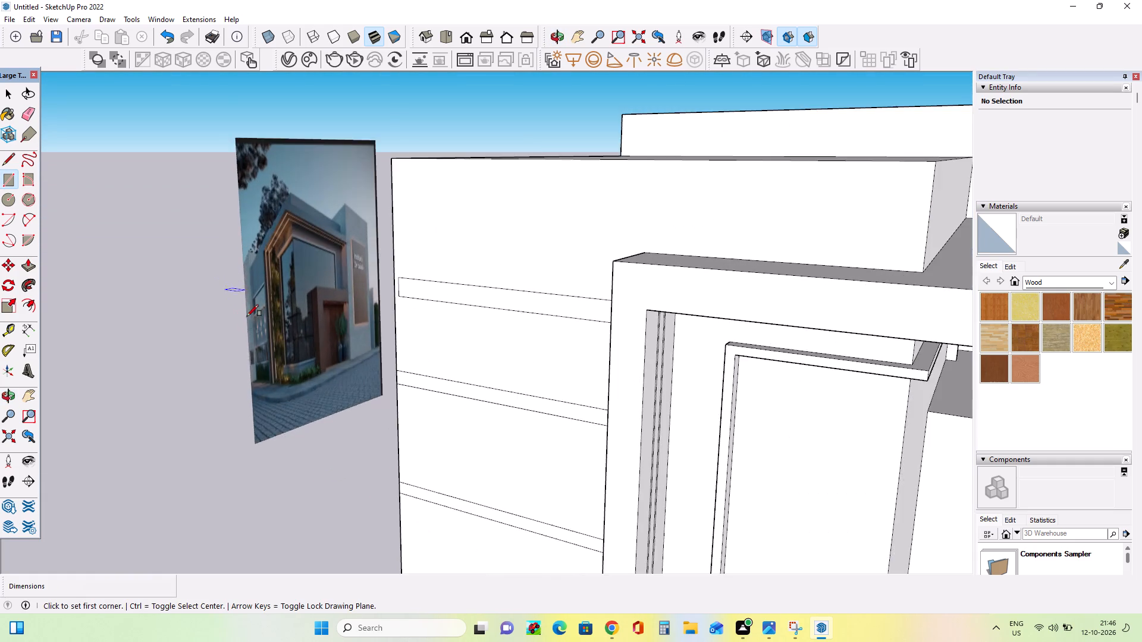
pyautogui.scroll(12, 247, 316)
pyautogui.scroll(-8, 263, 332)
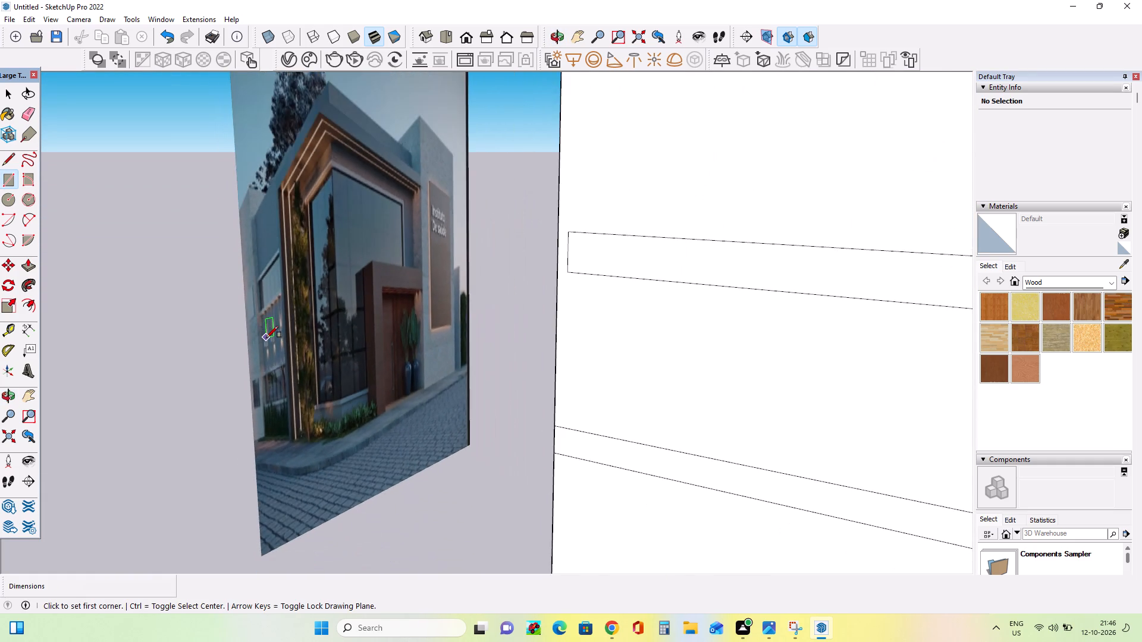
pyautogui.scroll(-11, 266, 338)
pyautogui.moveTo(465, 398); pyautogui.dragTo(689, 381, button='middle')
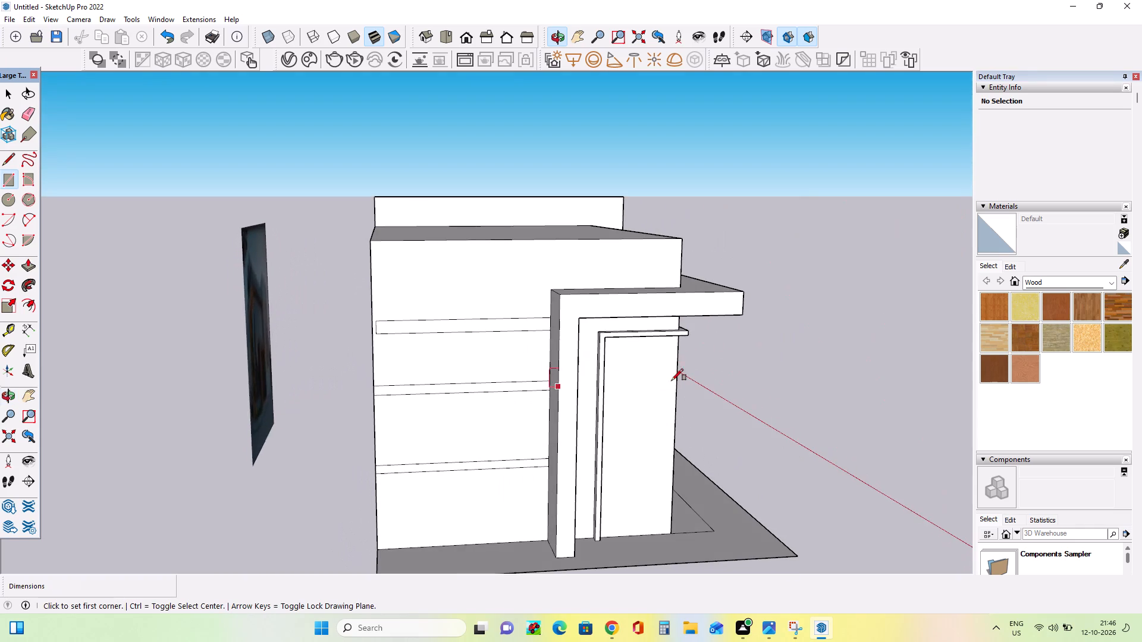
pyautogui.moveTo(394, 432); pyautogui.dragTo(408, 432, button='middle')
# Extrude the upper and middle strips on the side wall 2' 3 1/2" outward as ledges, flush with the frame's face.
pyautogui.click(29, 267)
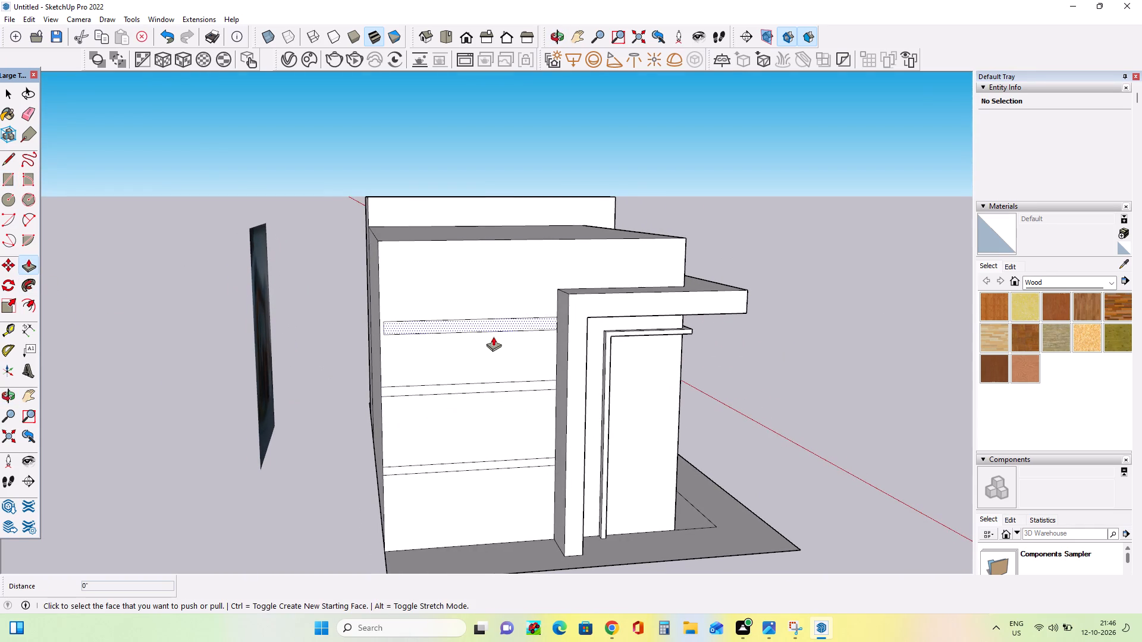
pyautogui.scroll(4, 265, 354)
pyautogui.moveTo(424, 404); pyautogui.dragTo(215, 450, button='middle')
pyautogui.scroll(15, 159, 349)
pyautogui.scroll(-18, 171, 369)
pyautogui.moveTo(465, 400); pyautogui.dragTo(624, 353, button='middle')
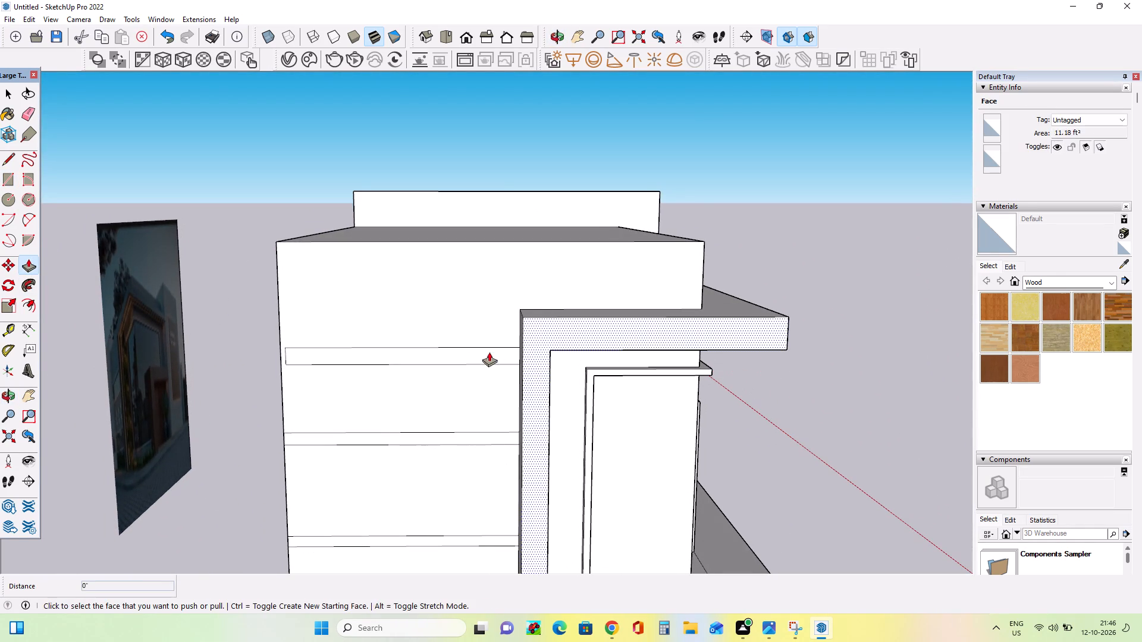
pyautogui.click(489, 352)
pyautogui.click(529, 367)
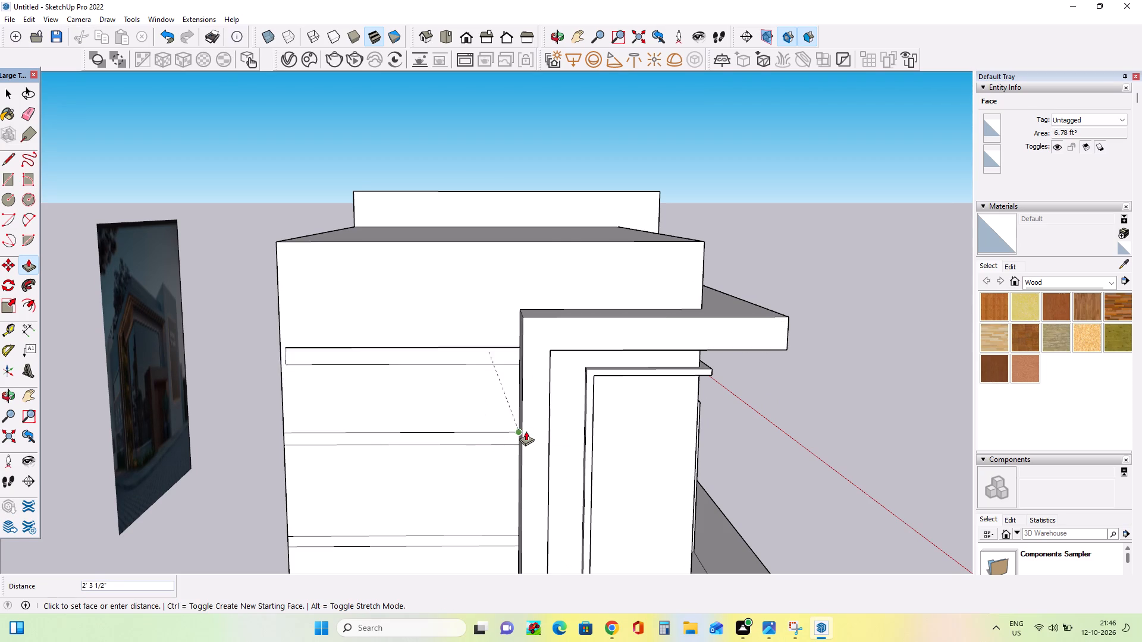
pyautogui.click(529, 430)
pyautogui.click(490, 440)
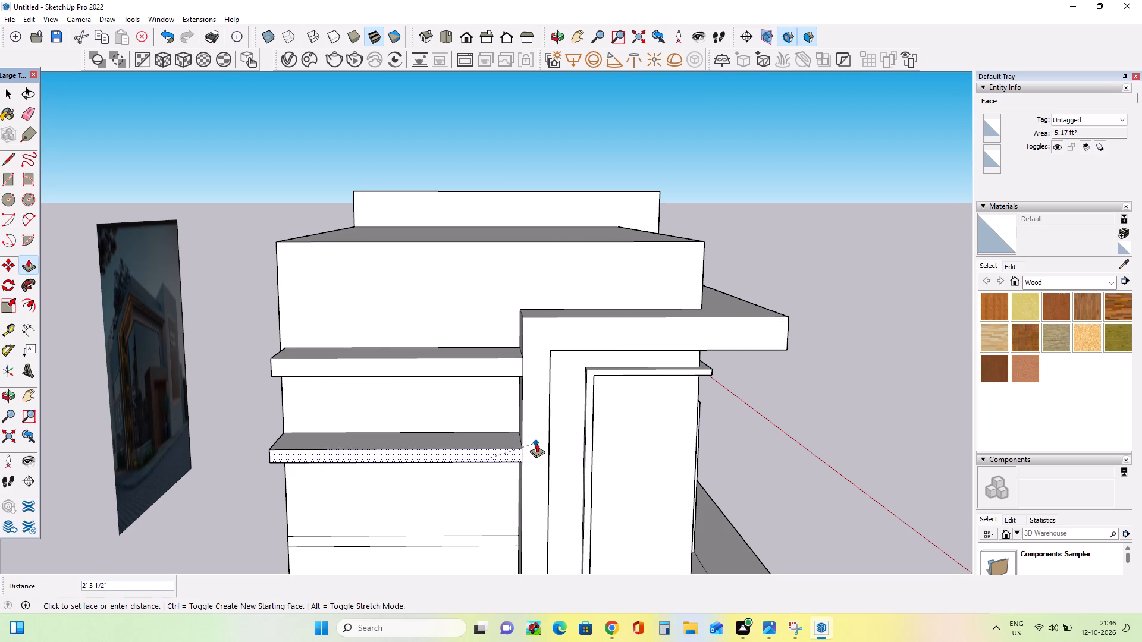
pyautogui.click(537, 443)
# Push the undersides of the upper and middle ledges up about 2 15/16" and 3 1/16" to make them thinner.
pyautogui.moveTo(454, 379); pyautogui.dragTo(514, 256, button='middle')
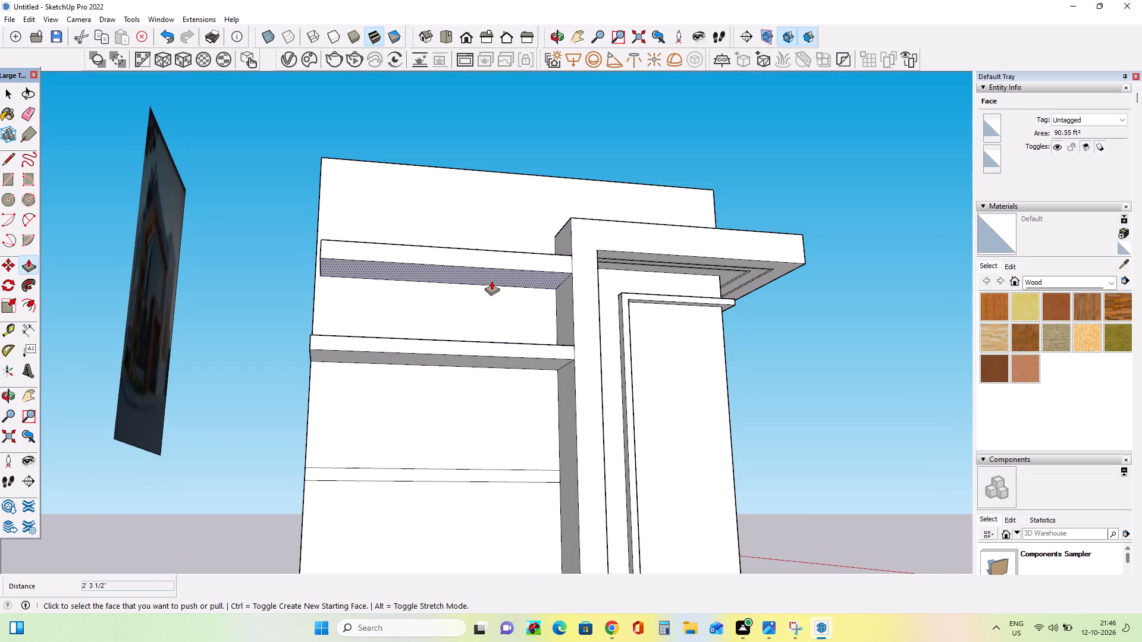
pyautogui.click(491, 280)
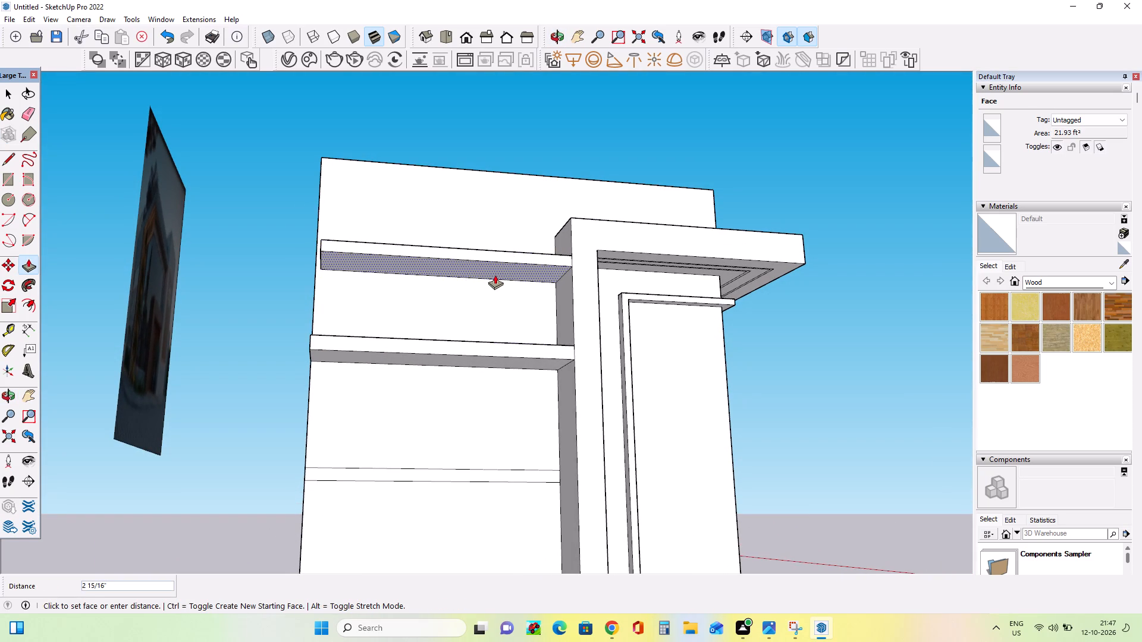
pyautogui.click(495, 275)
pyautogui.click(509, 363)
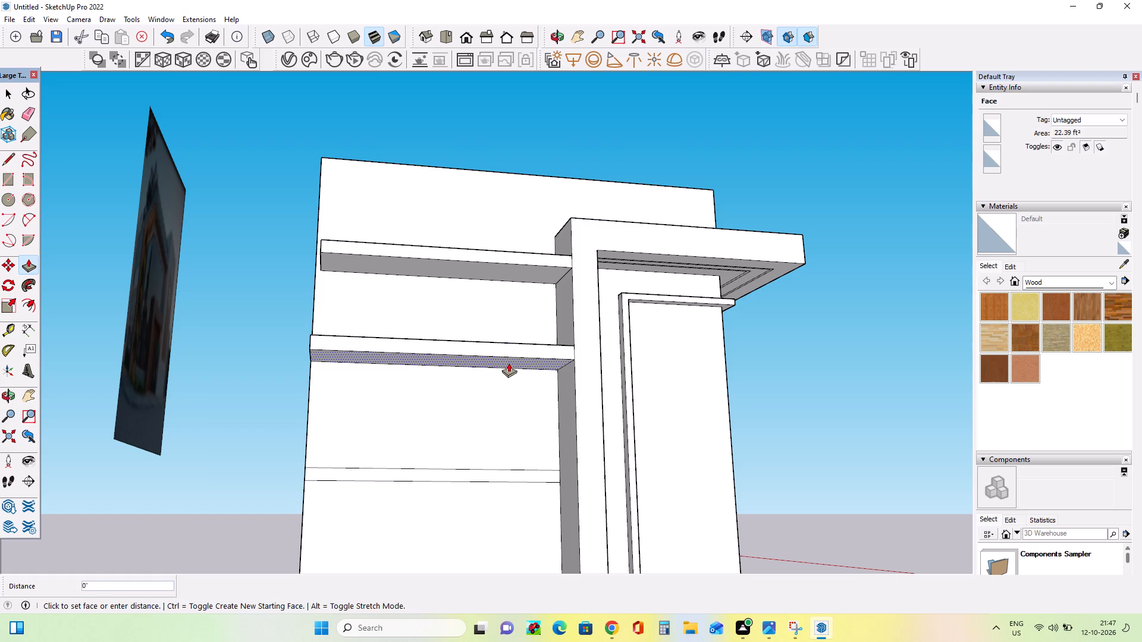
pyautogui.click(510, 356)
pyautogui.moveTo(619, 379); pyautogui.dragTo(575, 436, button='middle')
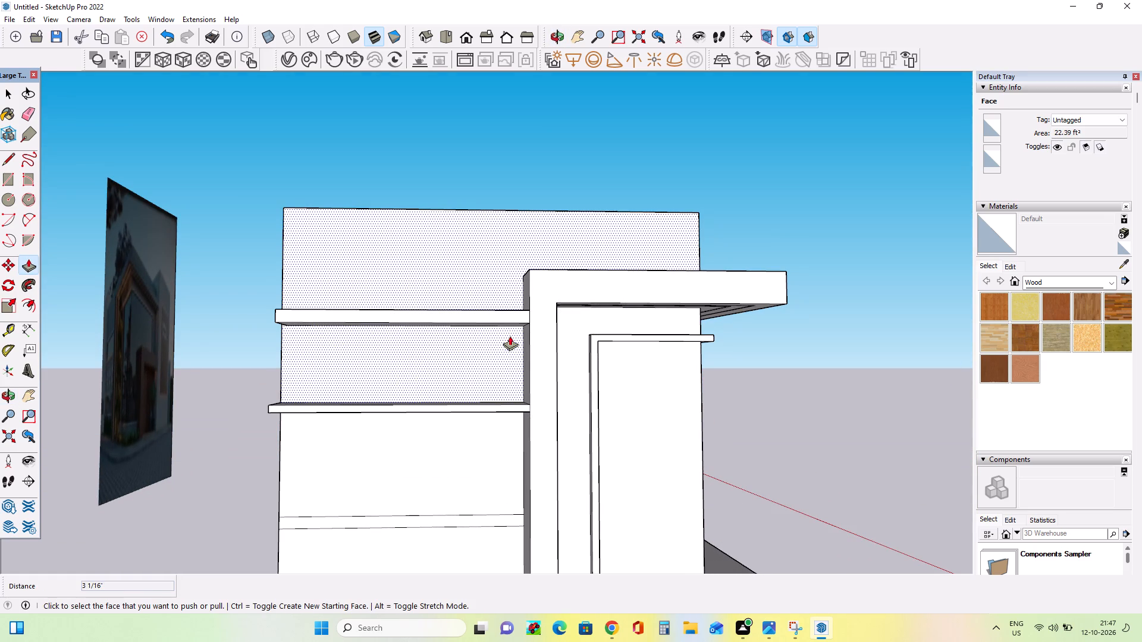
# Push the underside of the upper side-wall ledge up a further 2" to thin it.
pyautogui.click(510, 325)
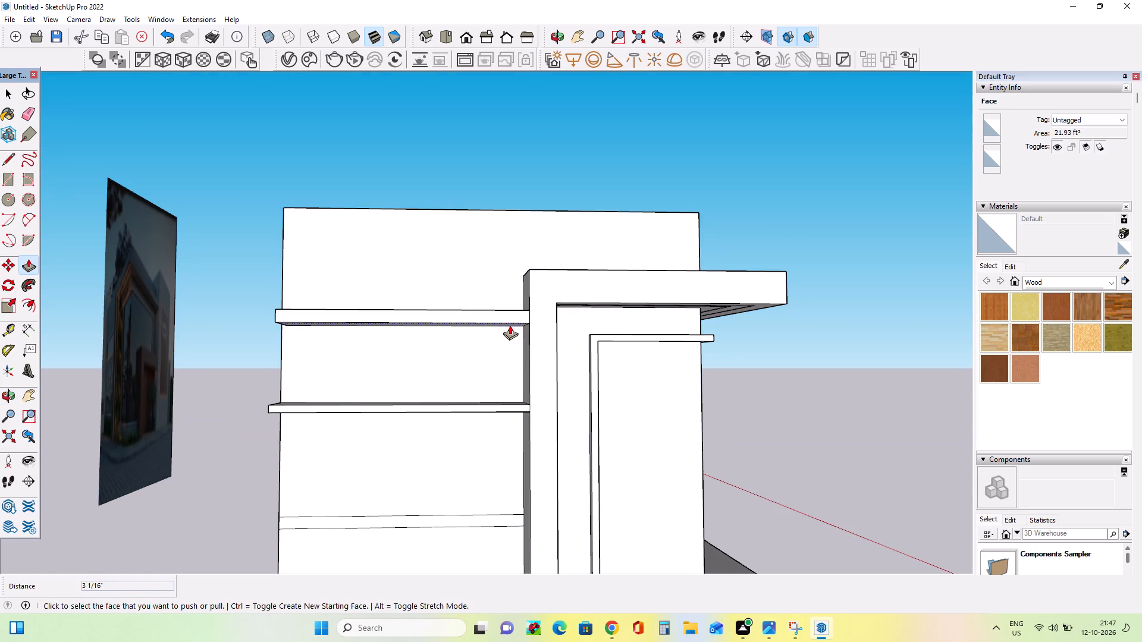
pyautogui.click(511, 321)
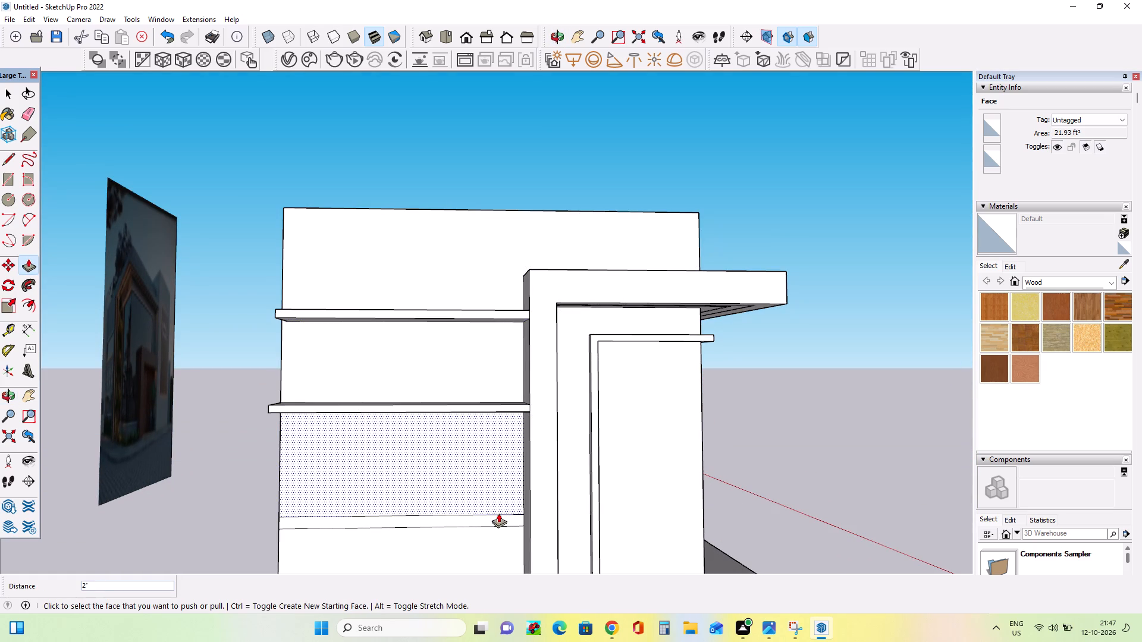
# Extrude the lowest side-wall strip 2' 3 1/2" outward as a ledge and push its underside up about 3 3/16".
pyautogui.click(498, 518)
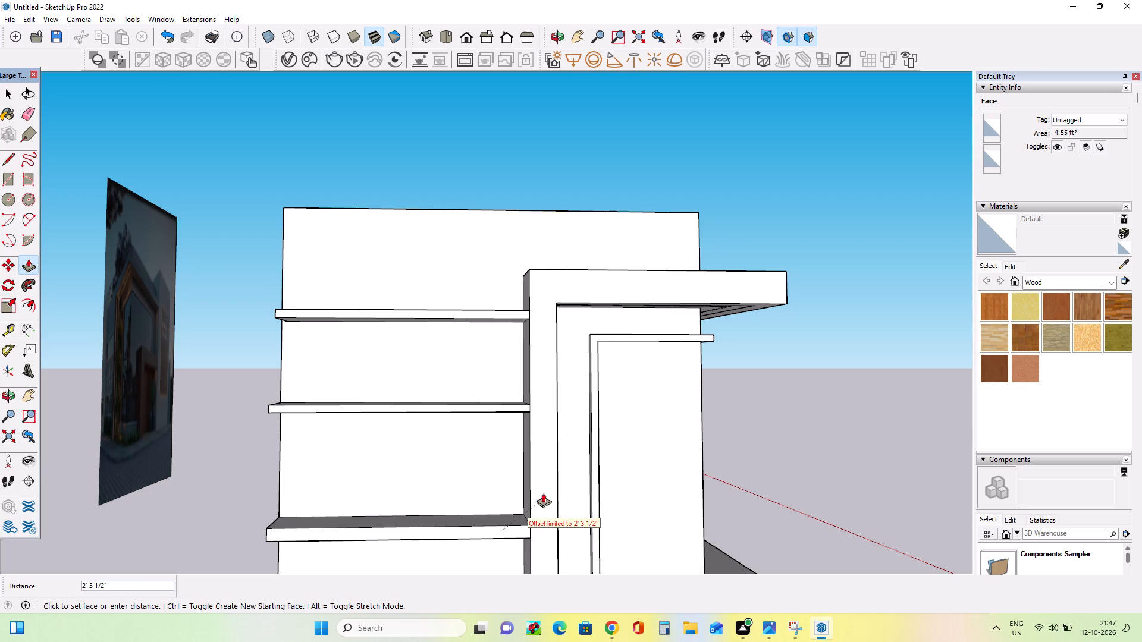
pyautogui.click(543, 491)
pyautogui.moveTo(428, 543); pyautogui.dragTo(491, 375, button='middle')
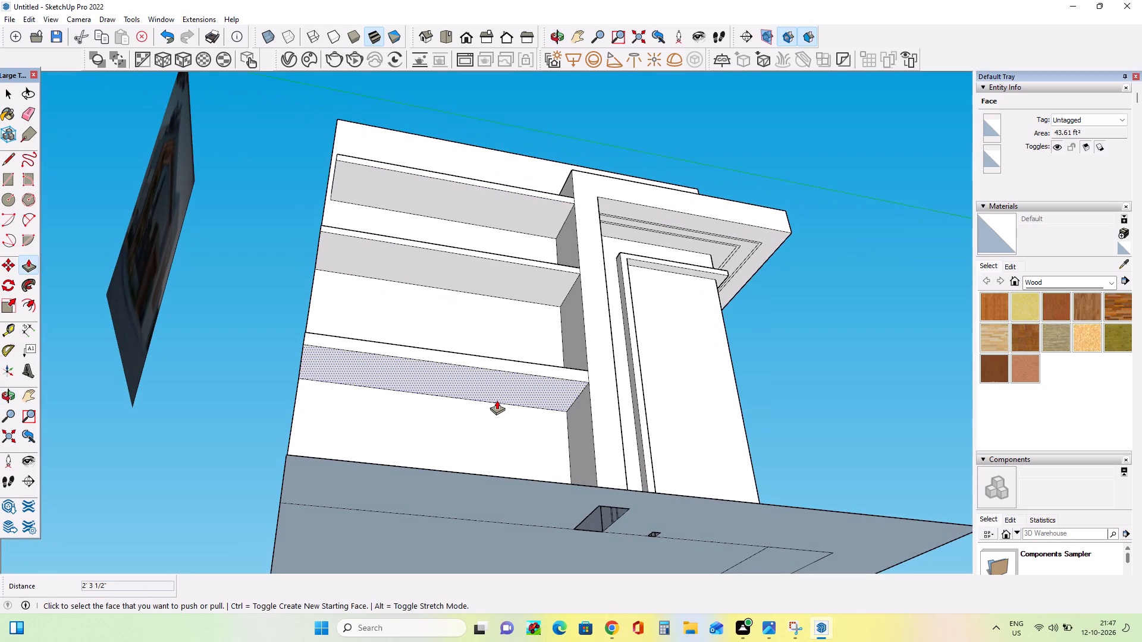
pyautogui.click(497, 400)
pyautogui.click(498, 394)
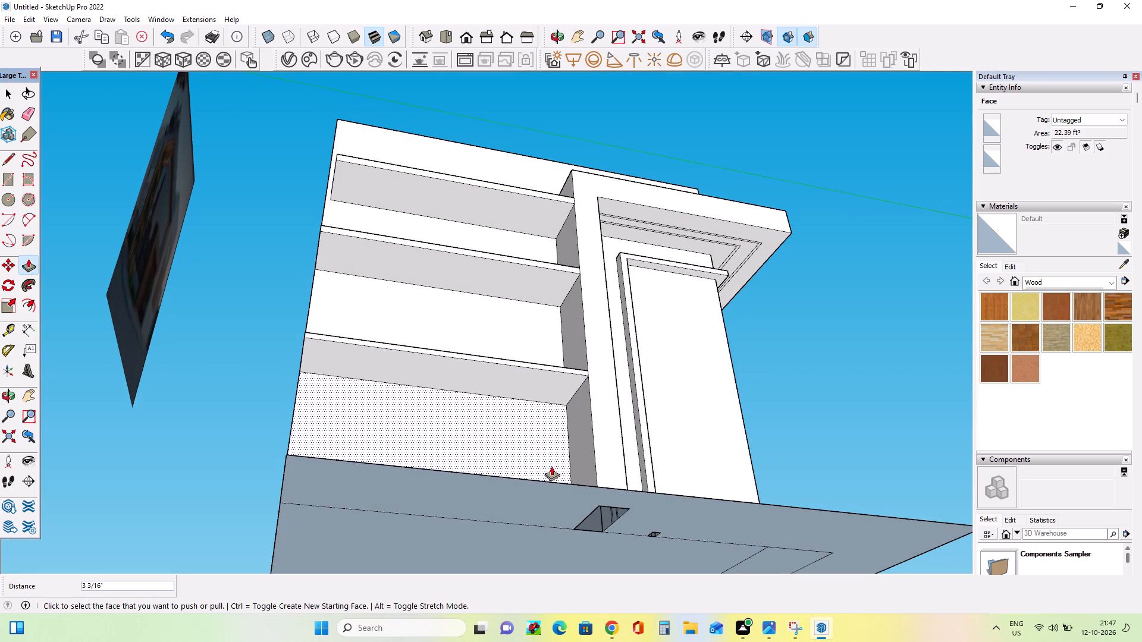
# Close the two holes in the base's underside with rectangles of 2' 3 1/2" by 1' 1/2" and 5" by 3 7/16".
pyautogui.middleClick(552, 466)
pyautogui.click(9, 181)
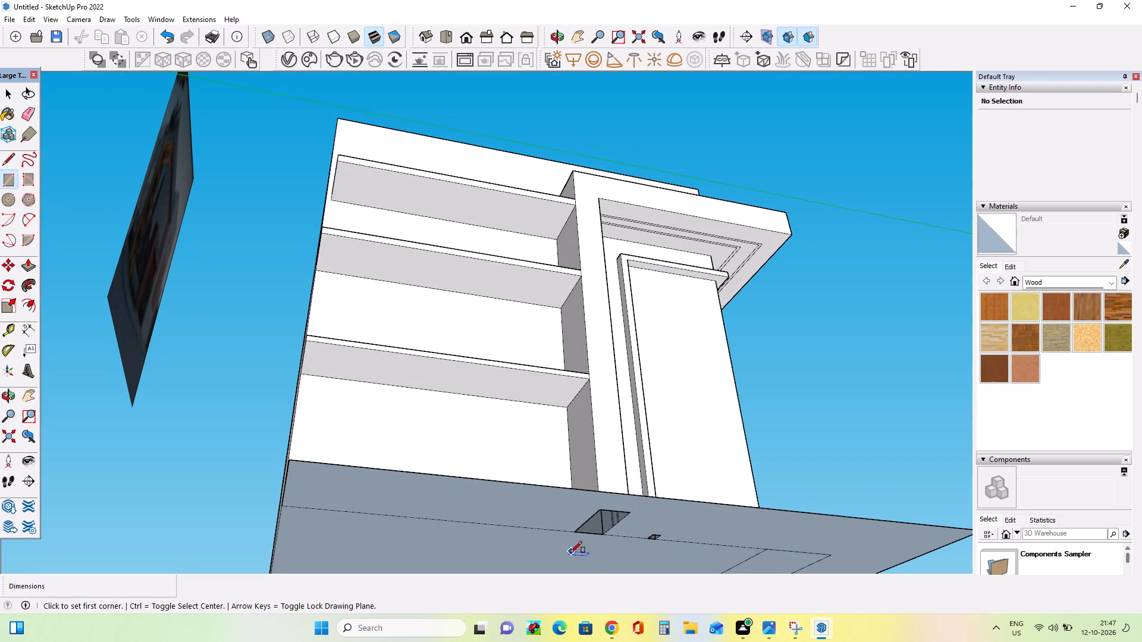
pyautogui.click(578, 530)
pyautogui.click(625, 513)
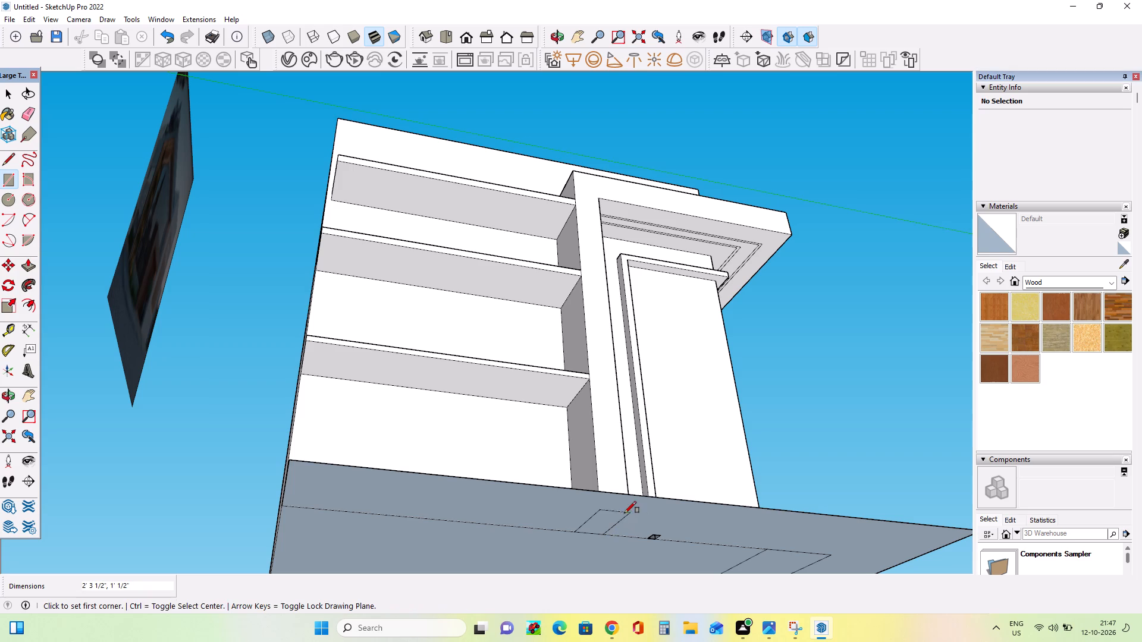
pyautogui.moveTo(623, 528); pyautogui.dragTo(537, 456, button='middle')
pyautogui.scroll(4, 641, 492)
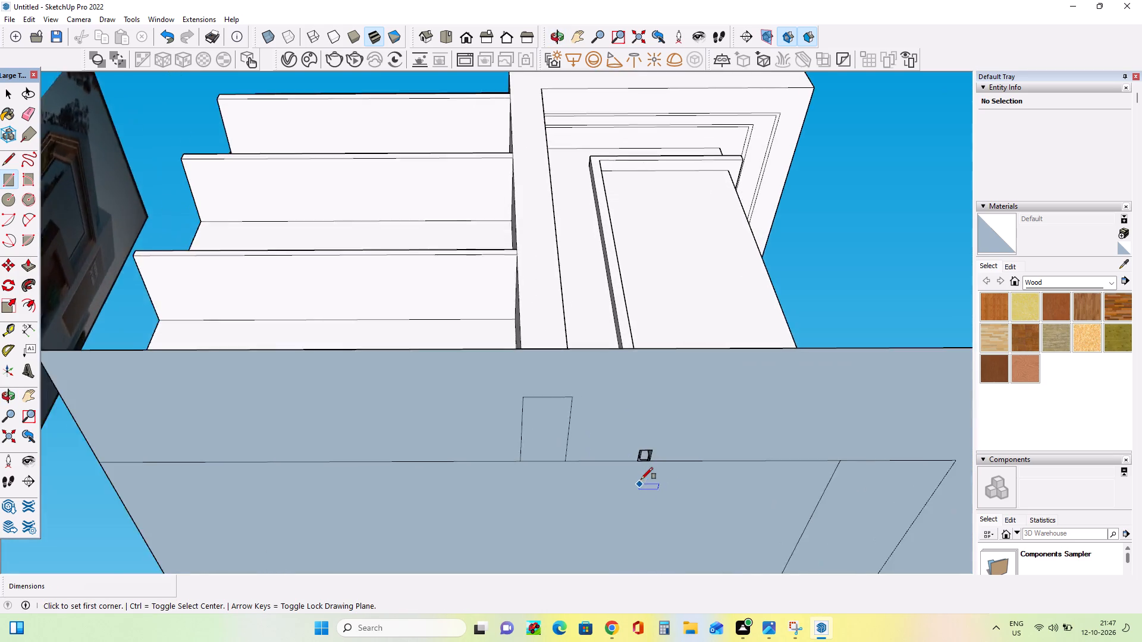
pyautogui.scroll(2, 641, 479)
pyautogui.click(640, 449)
pyautogui.click(655, 439)
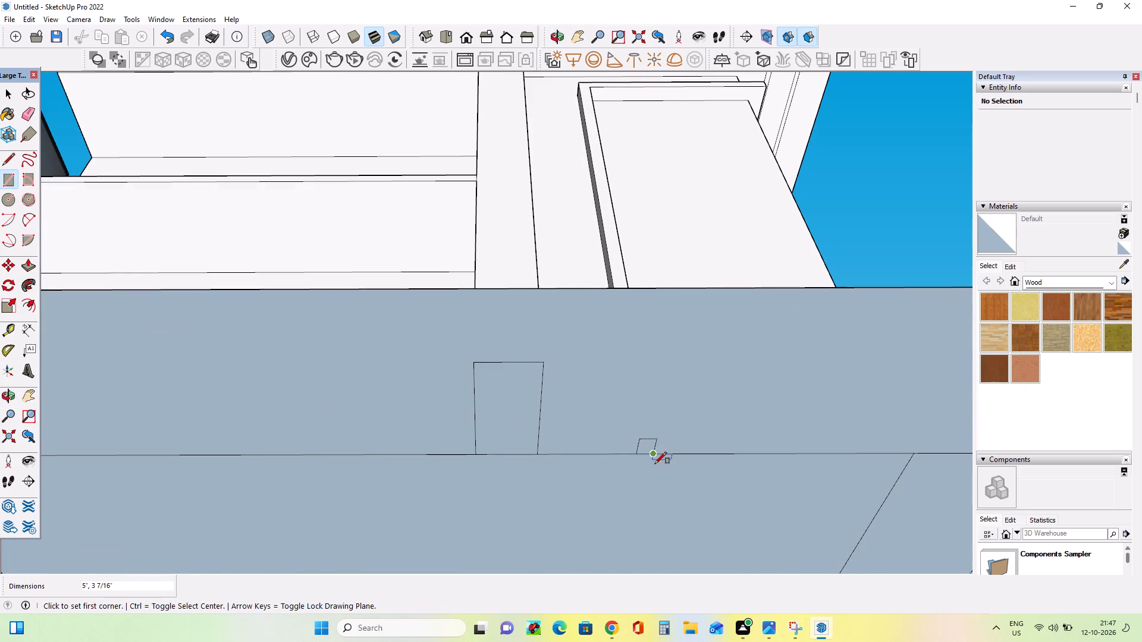
# Compare the three finished side-wall ledges with the side facade in the reference image.
pyautogui.scroll(-10, 561, 478)
pyautogui.scroll(-4, 590, 416)
pyautogui.moveTo(636, 405); pyautogui.dragTo(626, 446, button='middle')
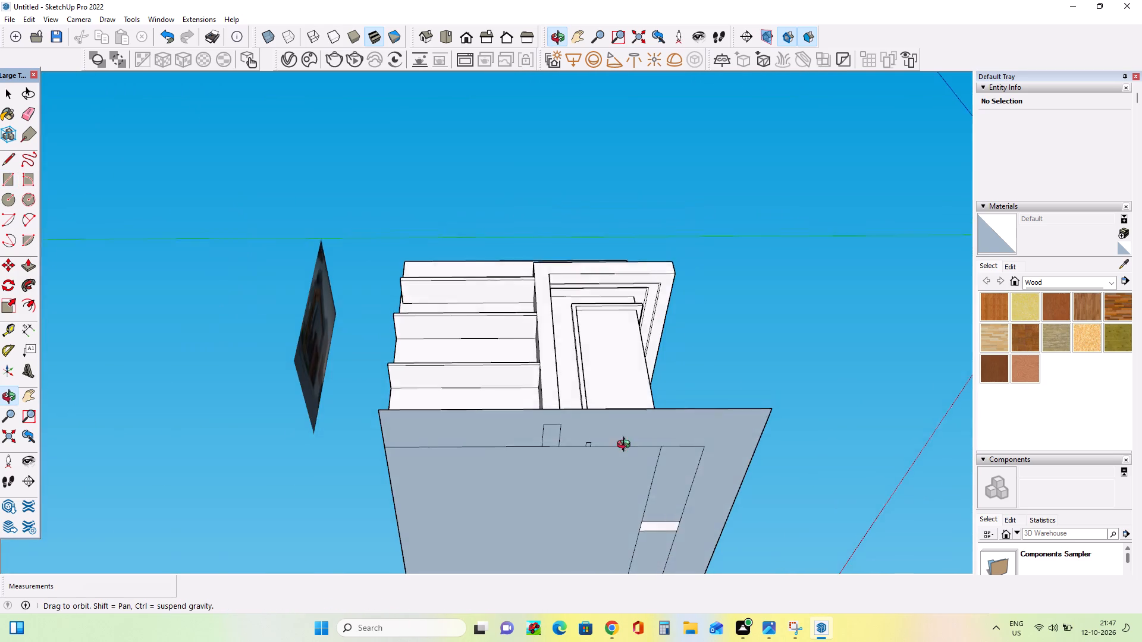
pyautogui.moveTo(626, 446); pyautogui.dragTo(543, 638, button='middle')
pyautogui.scroll(7, 375, 413)
pyautogui.scroll(4, 237, 385)
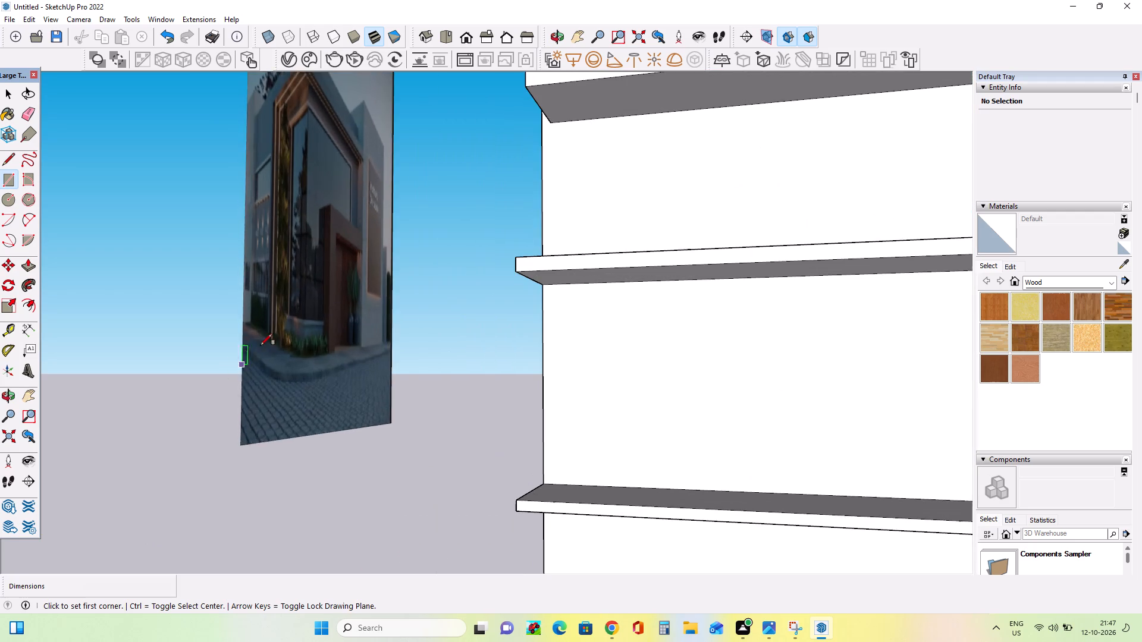
pyautogui.moveTo(265, 341); pyautogui.dragTo(201, 402, button='middle')
pyautogui.scroll(3, 266, 228)
pyautogui.scroll(8, 218, 285)
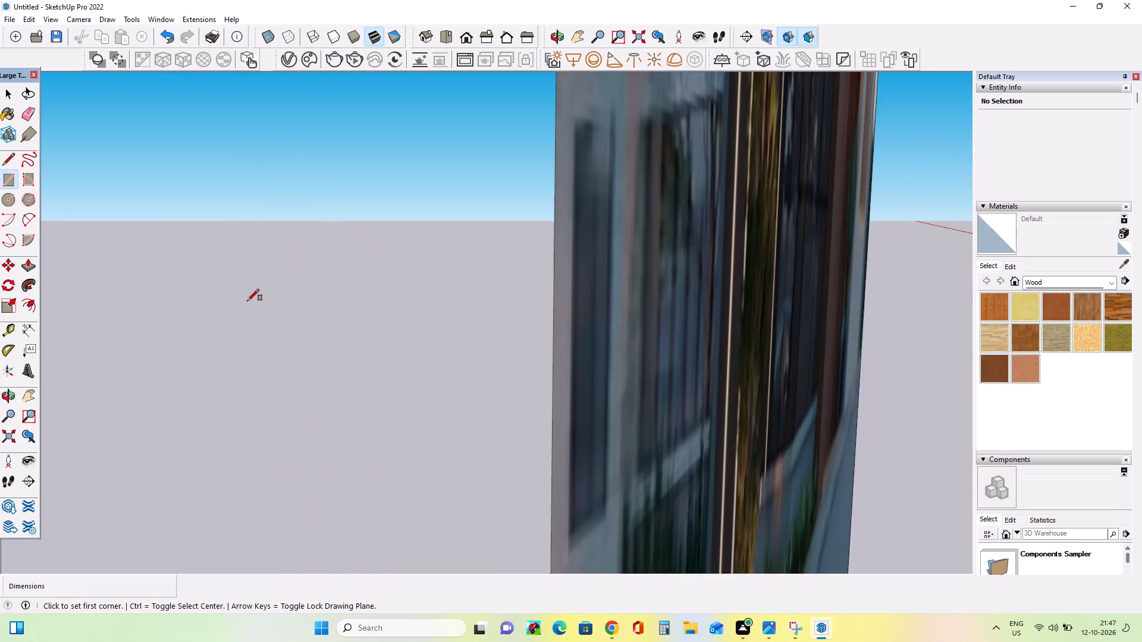
pyautogui.scroll(-12, 251, 303)
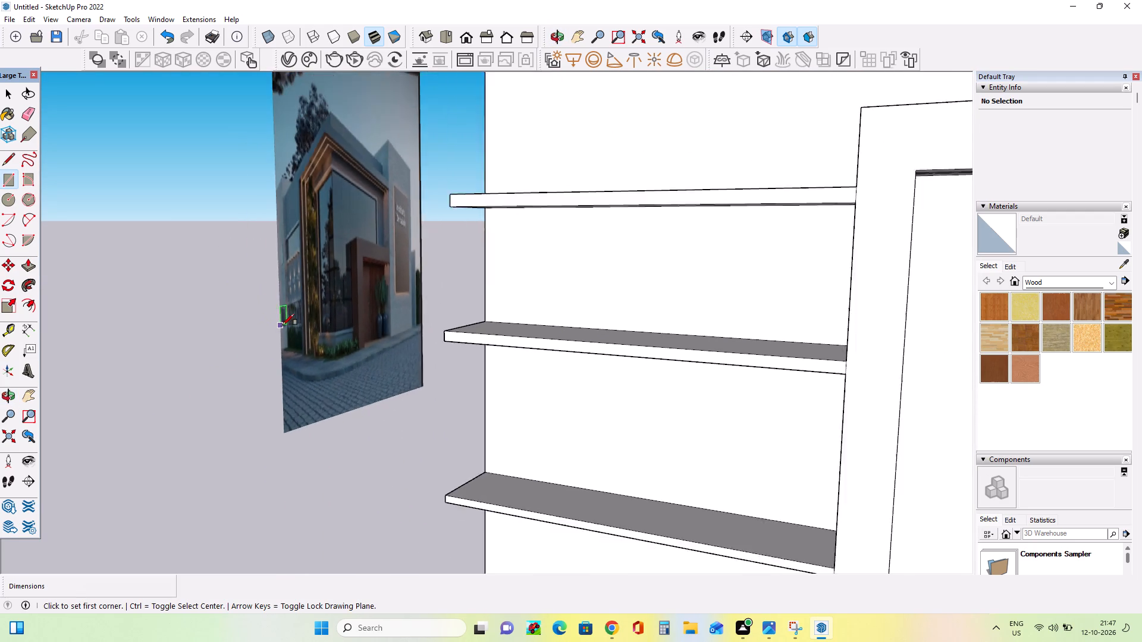
pyautogui.scroll(-4, 283, 325)
pyautogui.moveTo(397, 476); pyautogui.dragTo(406, 440, button='middle')
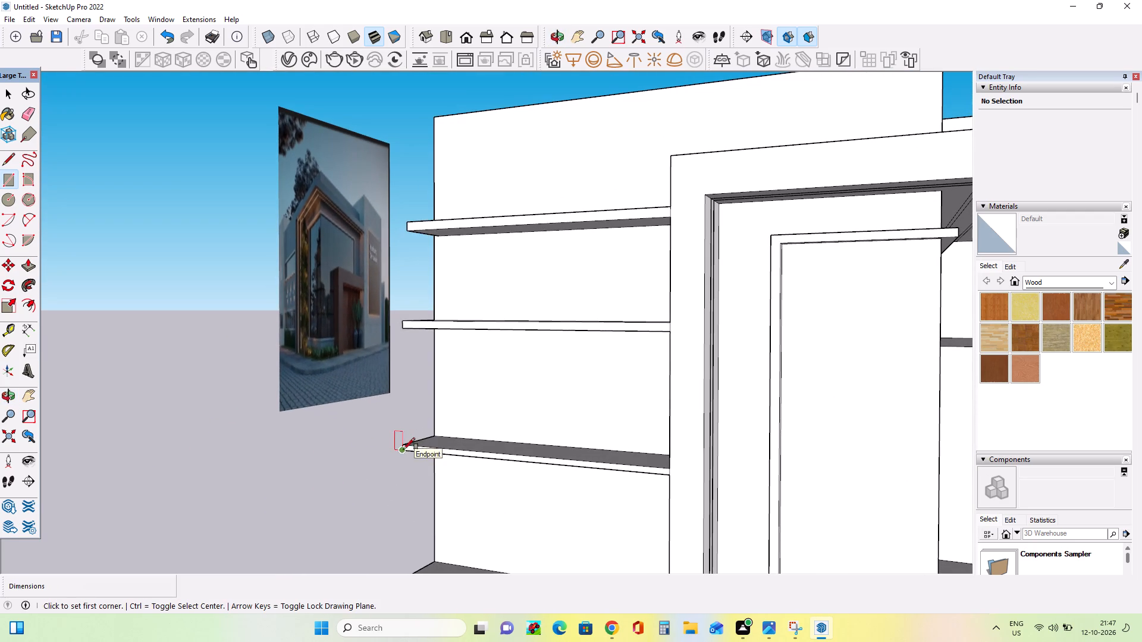
pyautogui.scroll(2, 279, 332)
pyautogui.scroll(-2, 606, 276)
pyautogui.scroll(-4, 625, 357)
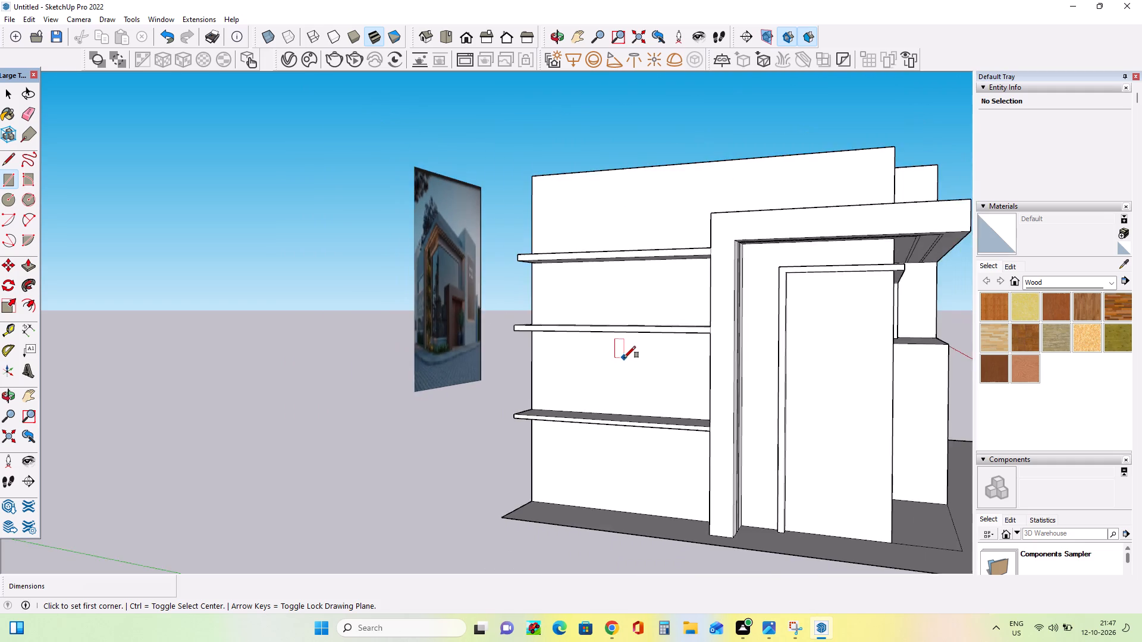
pyautogui.scroll(-3, 628, 356)
# Move the reference image from behind the building onto the open ground beside the front facade, clear of the model.
pyautogui.moveTo(880, 457); pyautogui.dragTo(820, 471, button='middle')
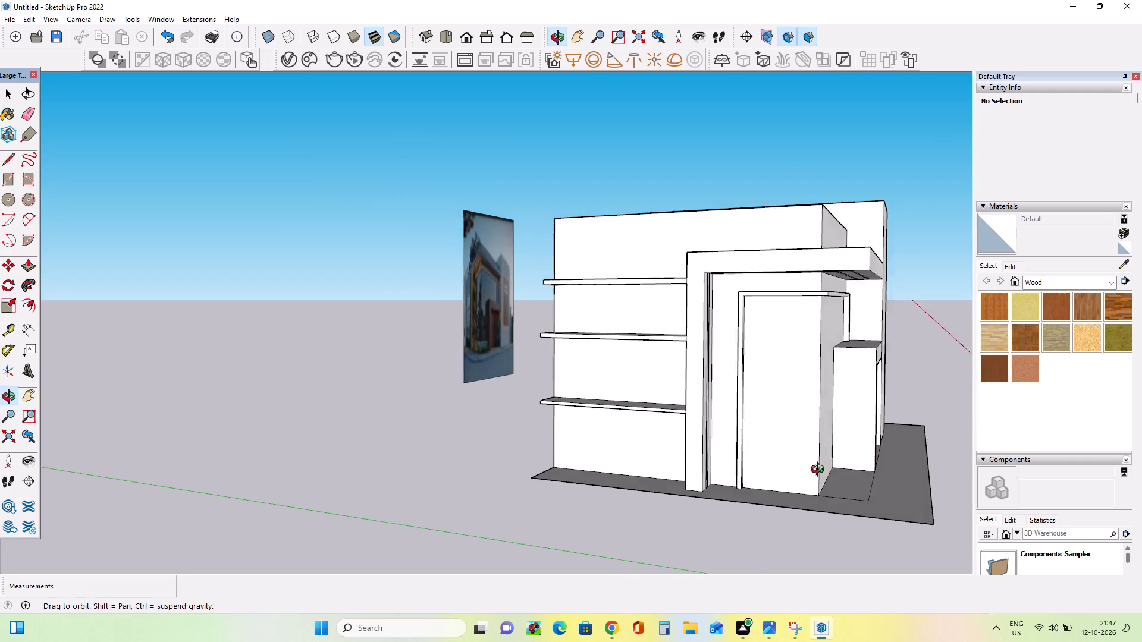
pyautogui.moveTo(820, 471); pyautogui.dragTo(520, 470, button='middle')
pyautogui.scroll(-8, 658, 481)
pyautogui.moveTo(745, 487); pyautogui.dragTo(760, 515, button='middle')
pyautogui.scroll(3, 760, 515)
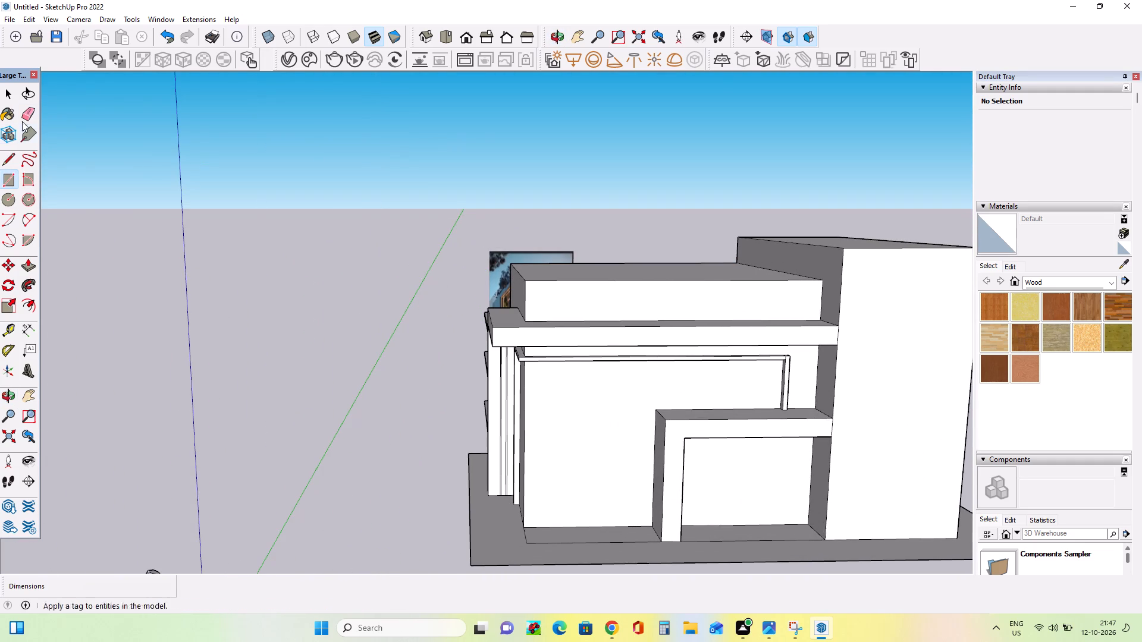
pyautogui.click(11, 267)
pyautogui.click(496, 279)
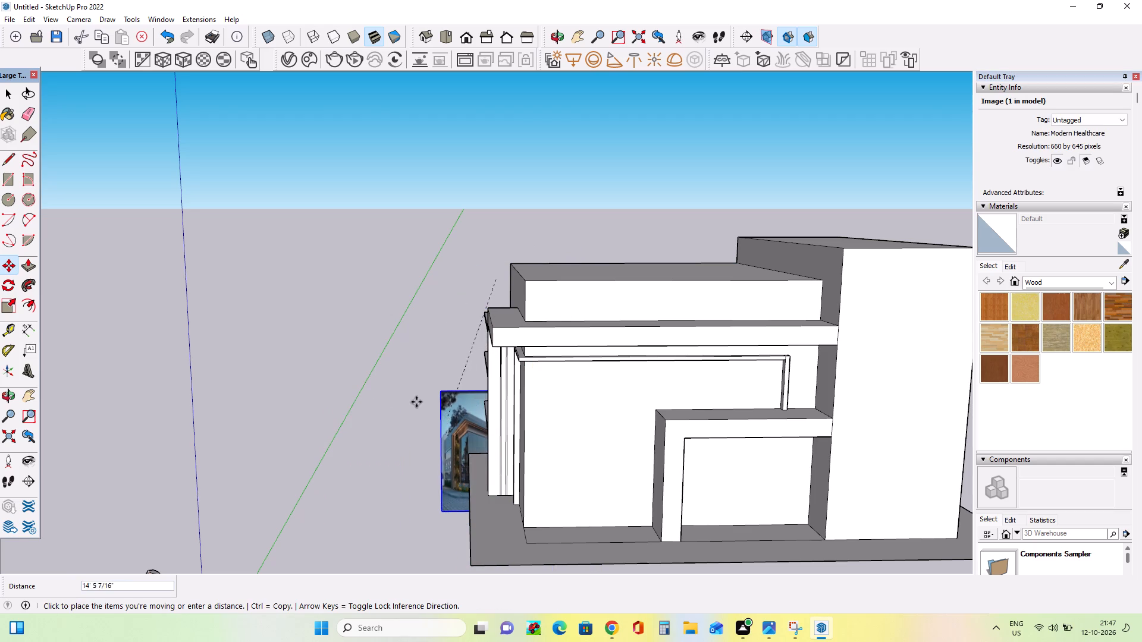
pyautogui.click(325, 391)
pyautogui.scroll(1, 402, 476)
pyautogui.click(394, 491)
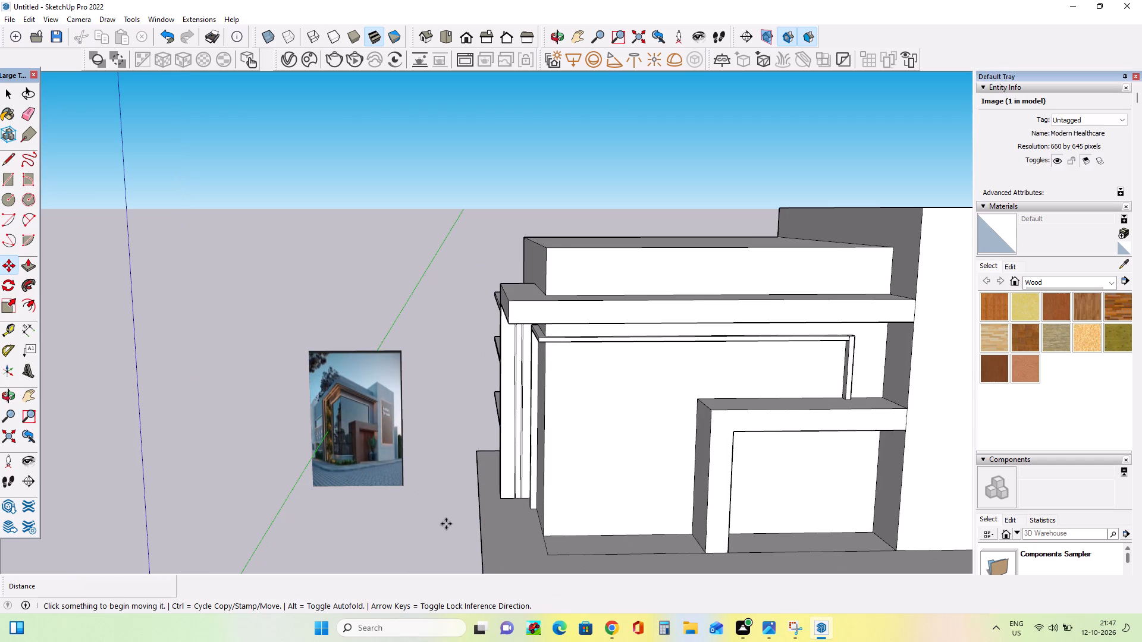
pyautogui.click(369, 485)
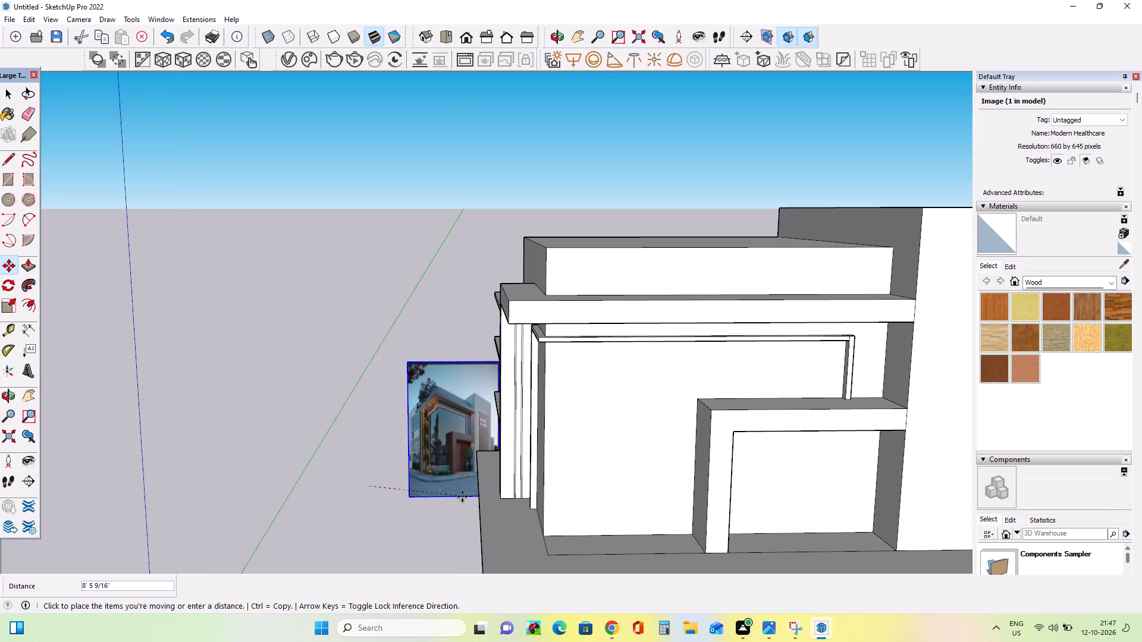
pyautogui.click(491, 495)
pyautogui.click(423, 501)
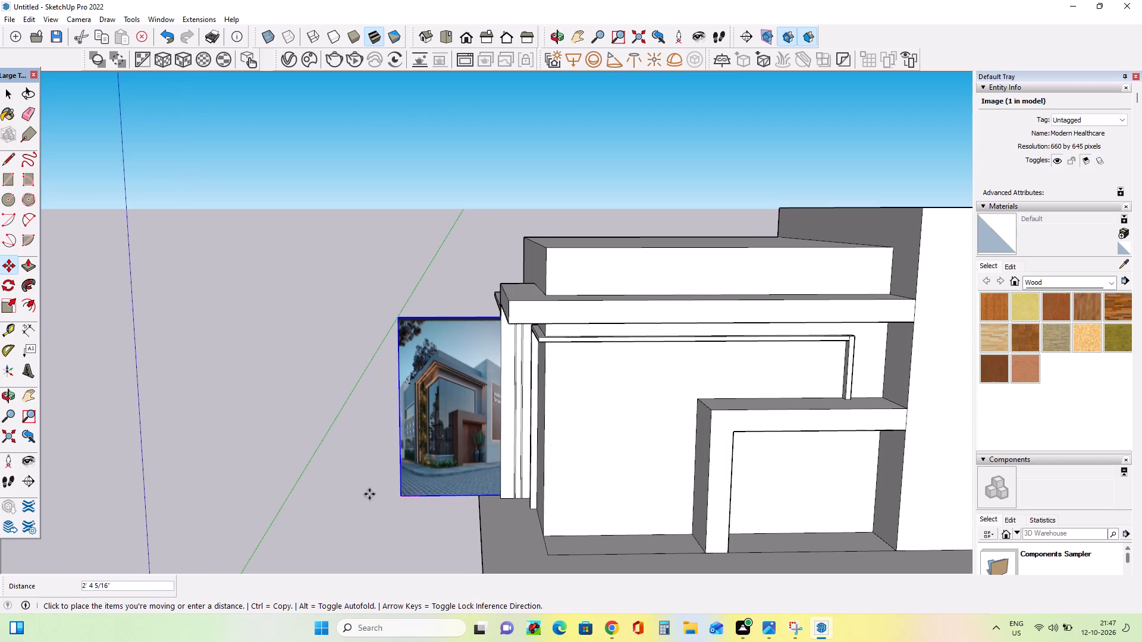
pyautogui.click(327, 493)
# Examine the entrance portal, door and tower cladding in the reference image against the model's front facade.
pyautogui.moveTo(594, 482); pyautogui.dragTo(591, 443, button='middle')
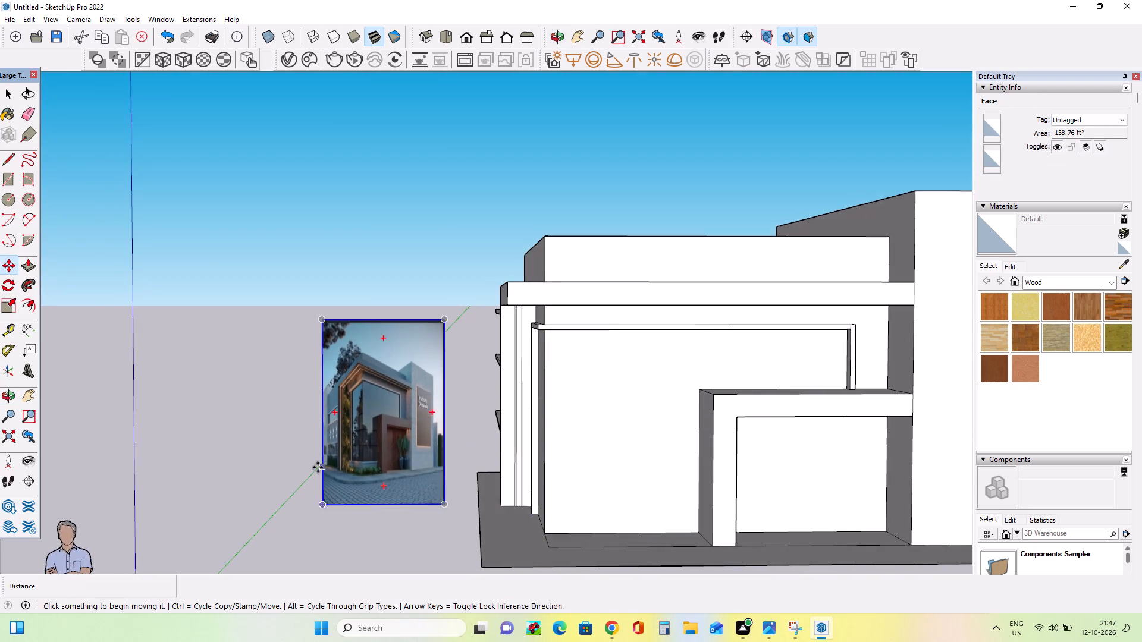
pyautogui.scroll(7, 301, 463)
pyautogui.scroll(-12, 330, 464)
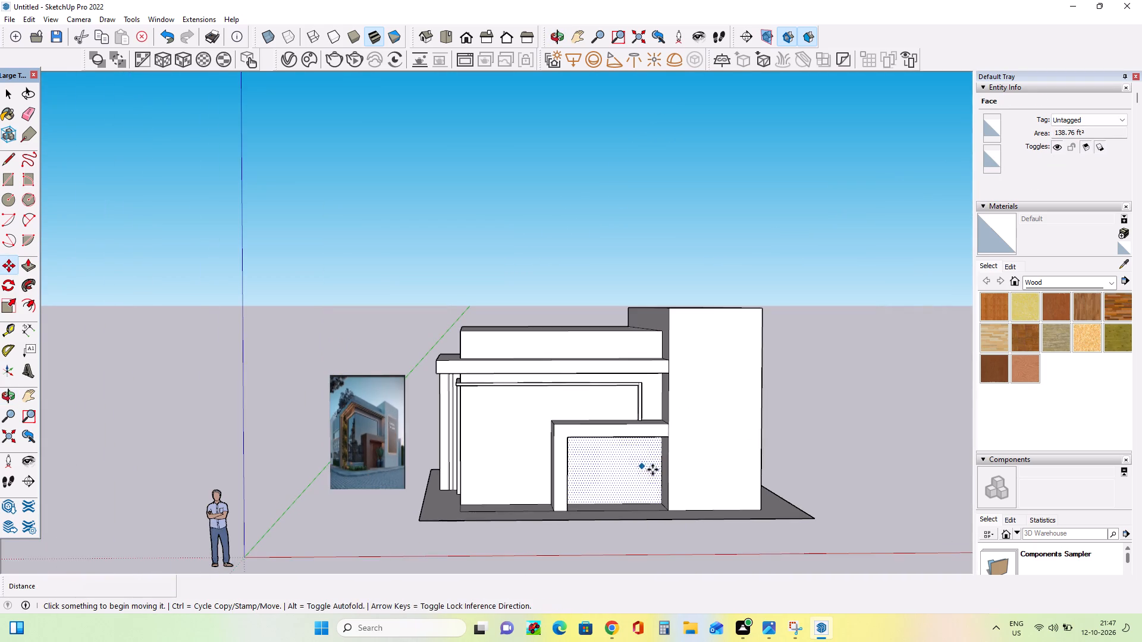
pyautogui.moveTo(652, 470); pyautogui.dragTo(660, 483, button='middle')
pyautogui.scroll(4, 380, 482)
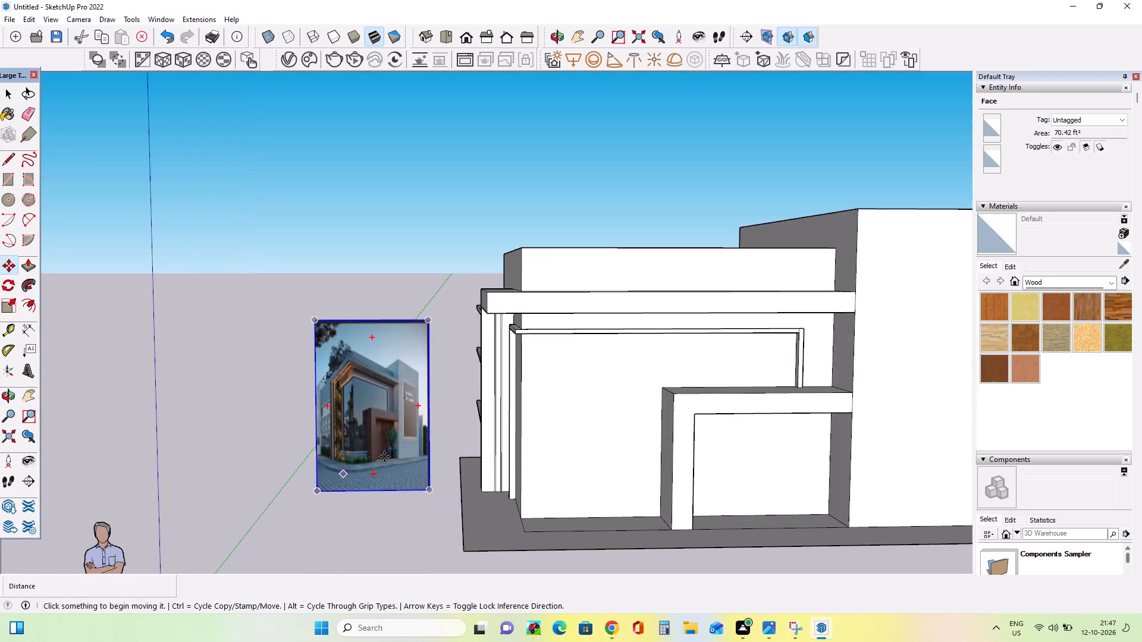
pyautogui.scroll(-1, 404, 452)
pyautogui.scroll(19, 405, 451)
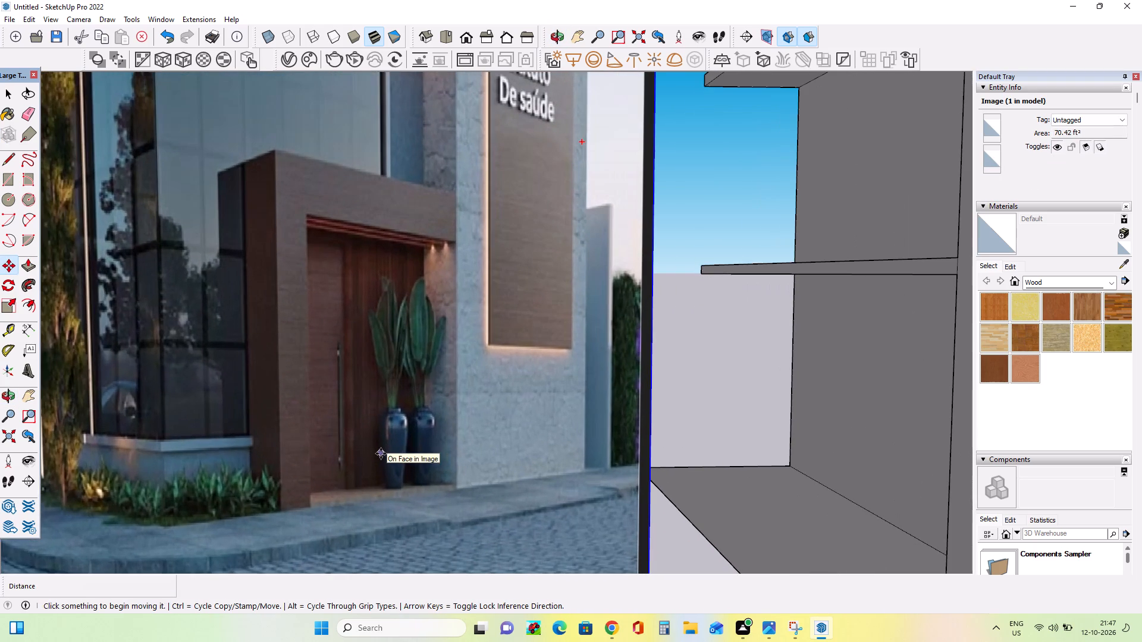
pyautogui.moveTo(366, 440); pyautogui.dragTo(354, 446, button='middle')
pyautogui.scroll(-20, 354, 446)
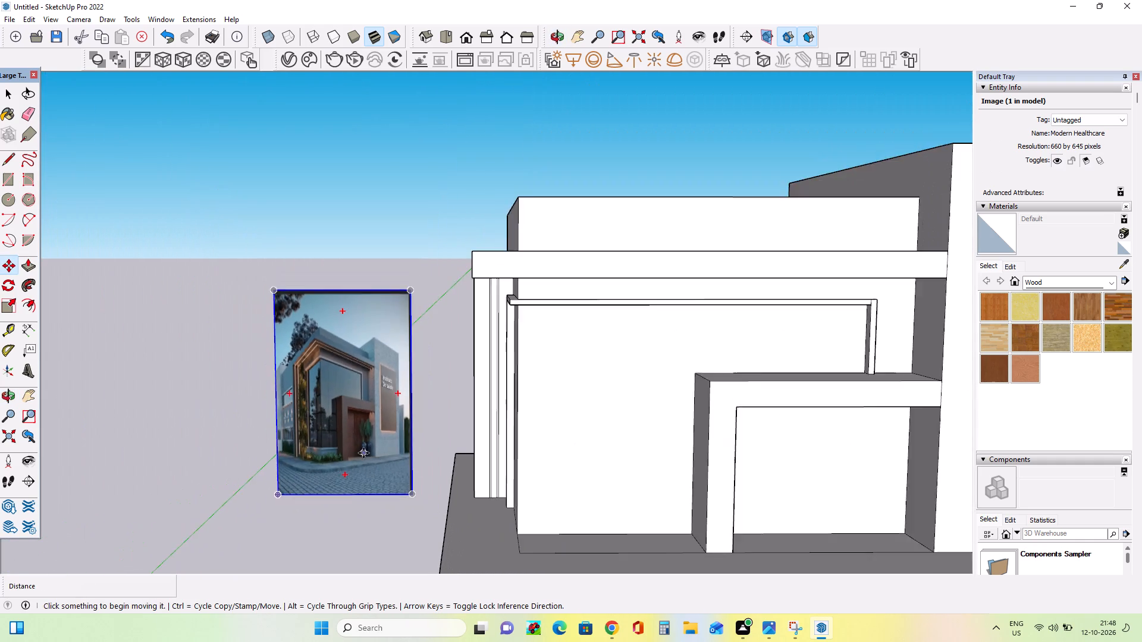
# Paint the entrance portal's front, top and outer side faces with the Wood Veneer 01 material.
pyautogui.click(1003, 374)
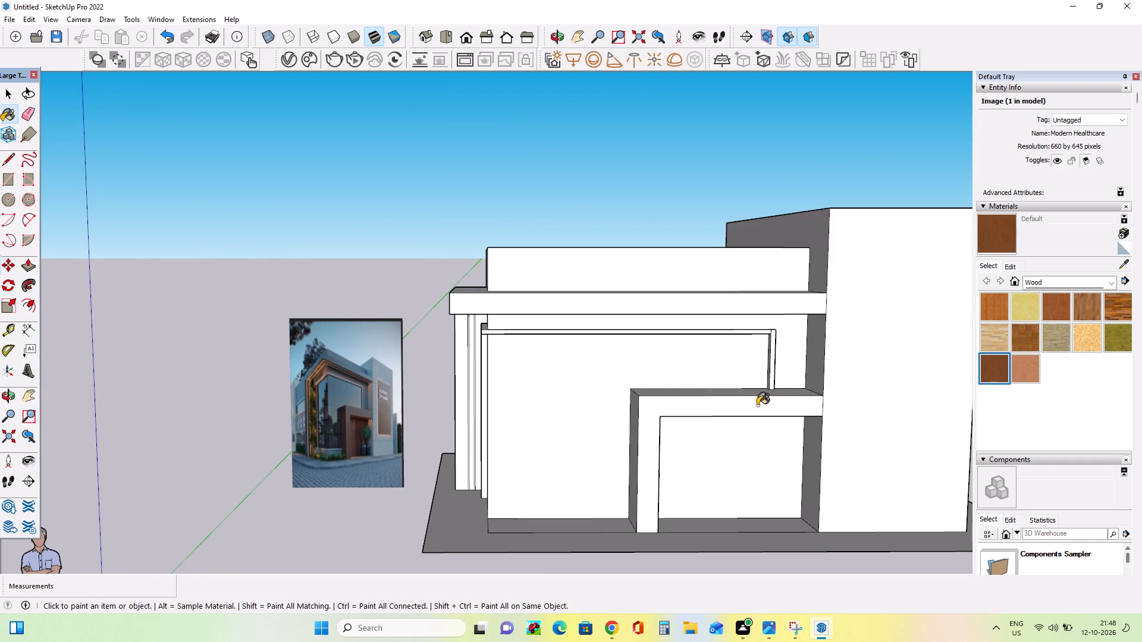
pyautogui.scroll(3, 755, 414)
pyautogui.click(758, 402)
pyautogui.moveTo(799, 384); pyautogui.dragTo(823, 429, button='middle')
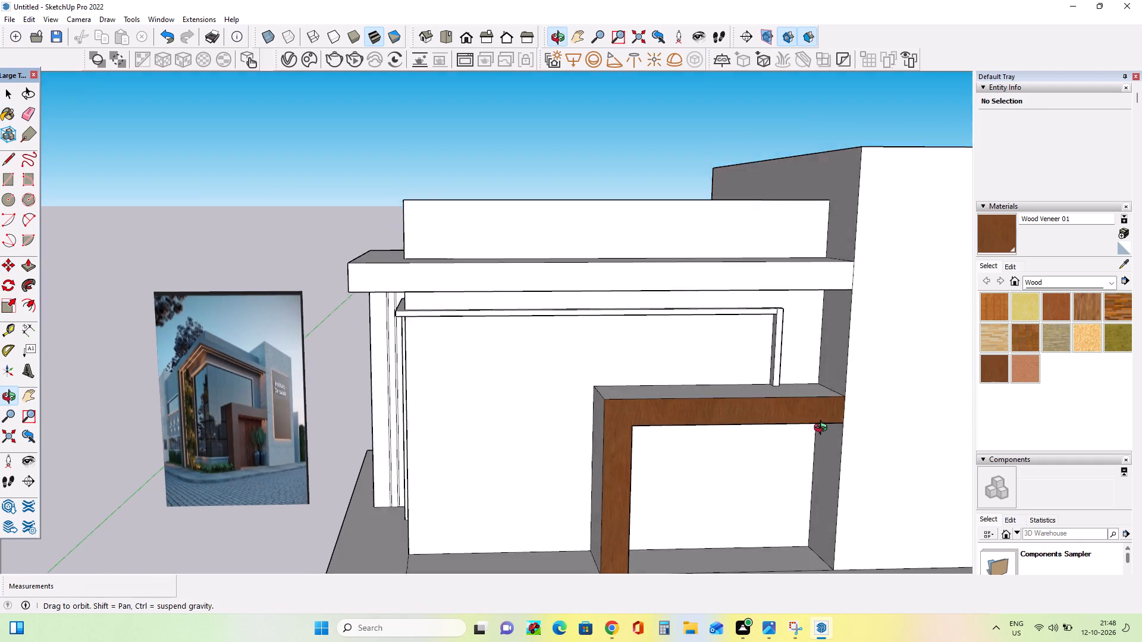
pyautogui.moveTo(823, 429); pyautogui.dragTo(826, 437, button='middle')
pyautogui.click(780, 396)
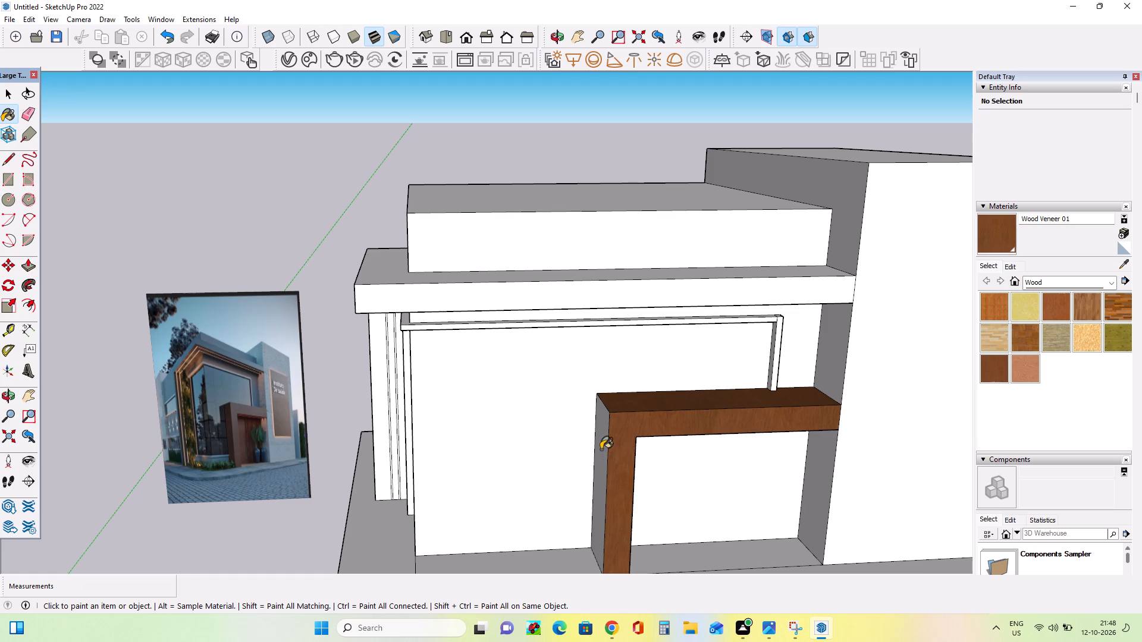
pyautogui.click(601, 449)
# Study the colours and finishes of the portal, sign panel and overhanging frame in the reference image.
pyautogui.moveTo(640, 480); pyautogui.dragTo(633, 402, button='middle')
pyautogui.scroll(3, 200, 389)
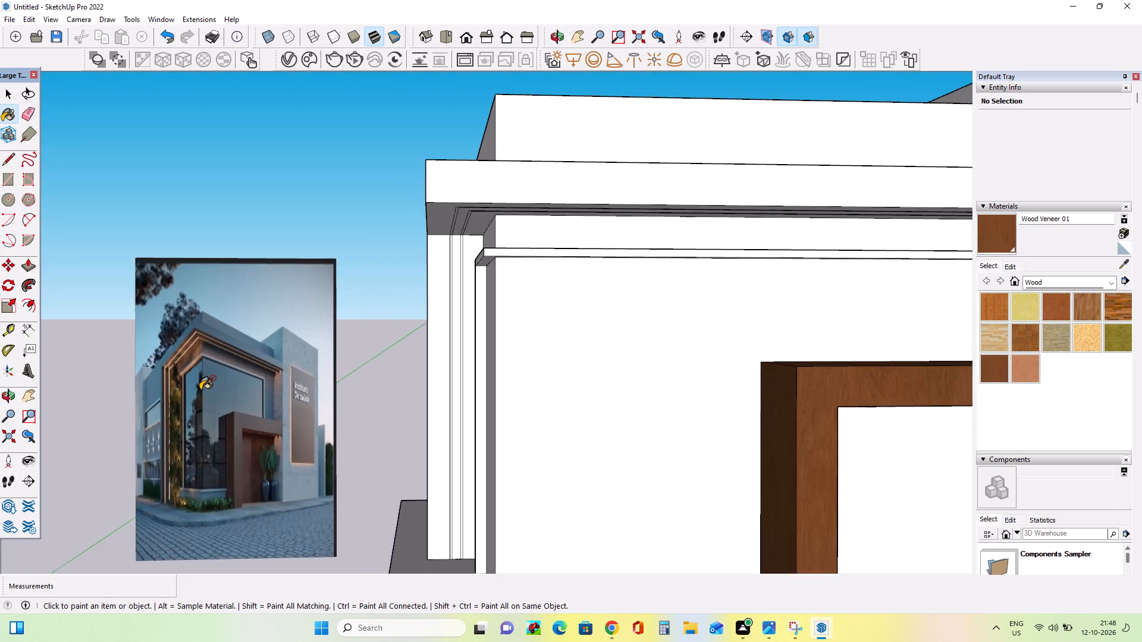
pyautogui.scroll(9, 202, 389)
pyautogui.moveTo(438, 483); pyautogui.dragTo(368, 468, button='middle')
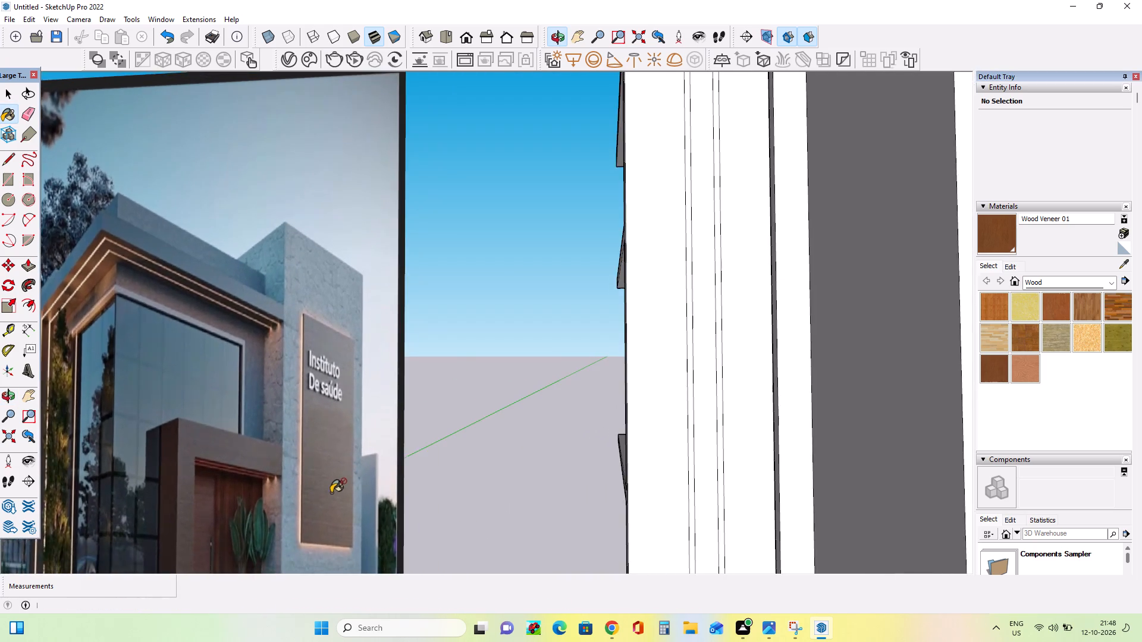
pyautogui.scroll(11, 332, 494)
pyautogui.scroll(-8, 333, 501)
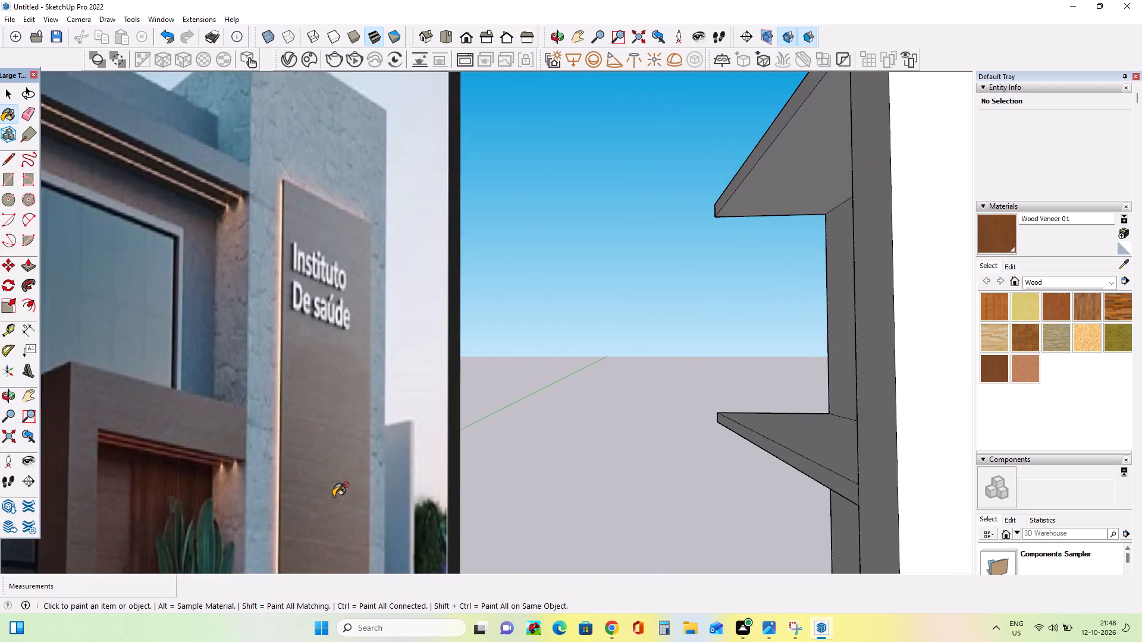
pyautogui.scroll(-12, 335, 496)
pyautogui.scroll(6, 233, 386)
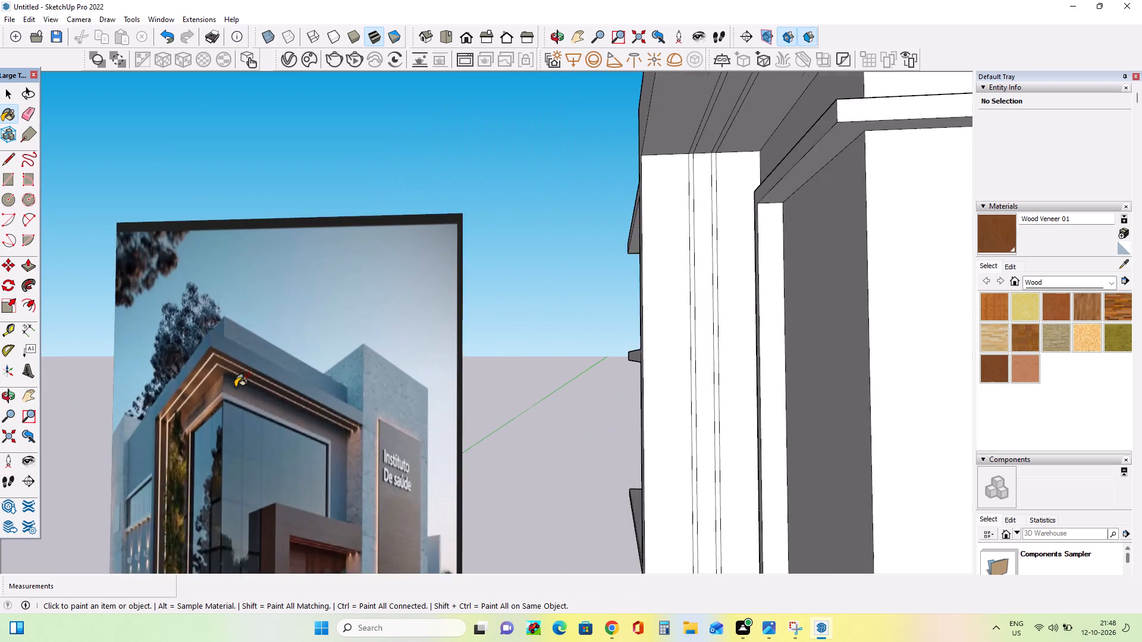
pyautogui.scroll(12, 237, 386)
pyautogui.scroll(-11, 243, 385)
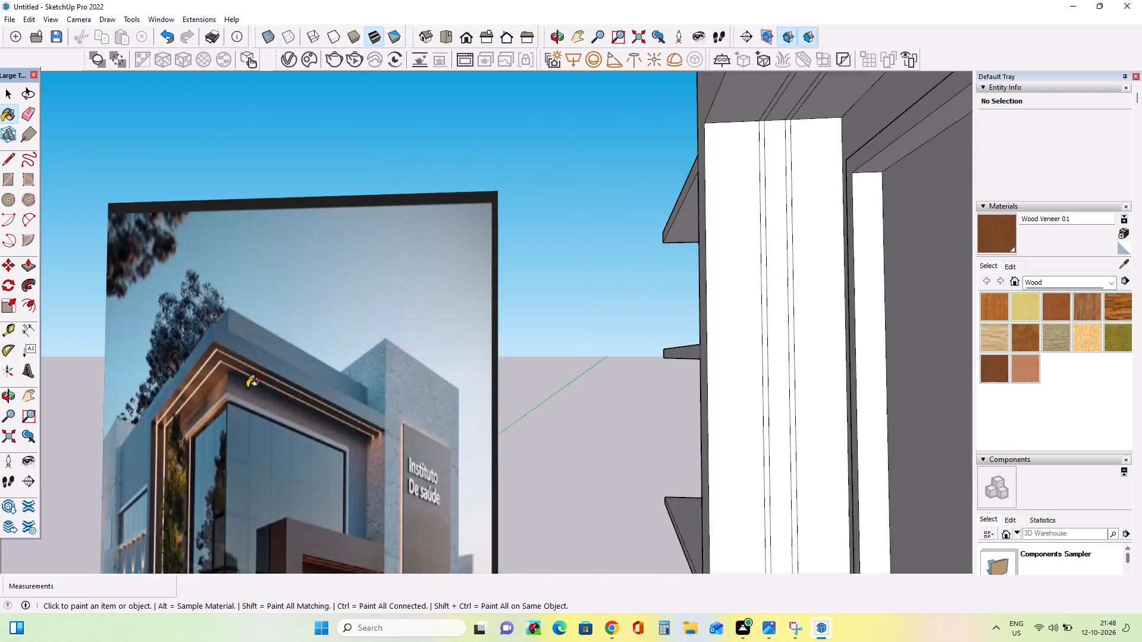
pyautogui.scroll(-18, 249, 387)
# Create a new material from Wood Veneer 01, darkening its colour and keeping the wood texture.
pyautogui.moveTo(524, 478); pyautogui.dragTo(559, 509, button='middle')
pyautogui.click(1124, 235)
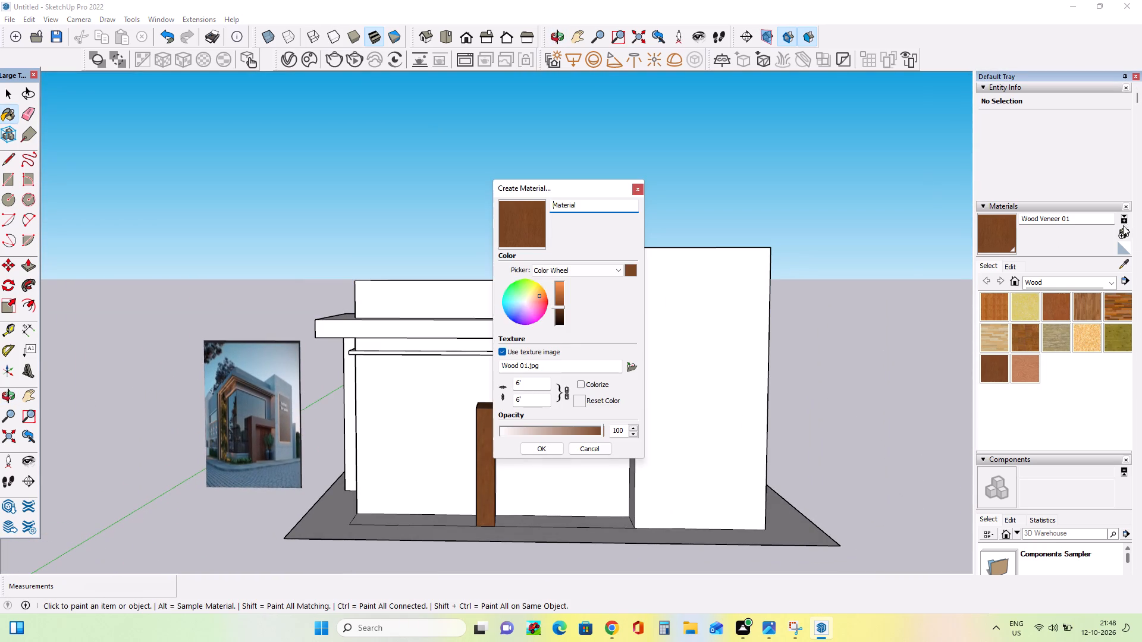
pyautogui.click(559, 310)
pyautogui.click(537, 446)
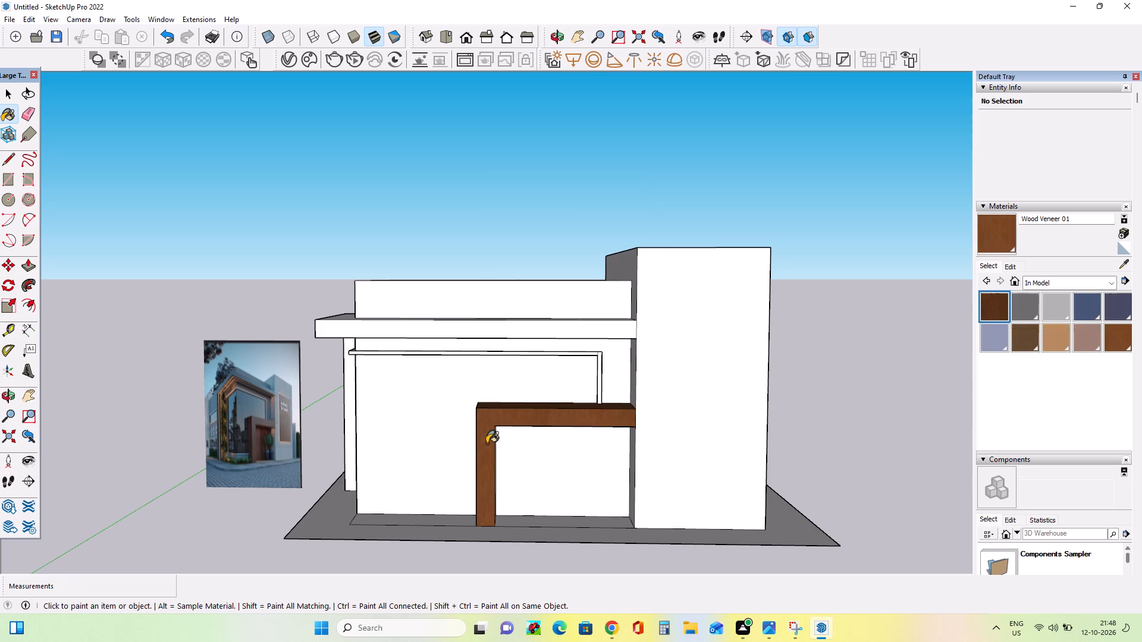
# Repaint the entrance portal's front, outer side and top faces with the new darker wood material.
pyautogui.click(487, 443)
pyautogui.moveTo(513, 420); pyautogui.dragTo(759, 399, button='middle')
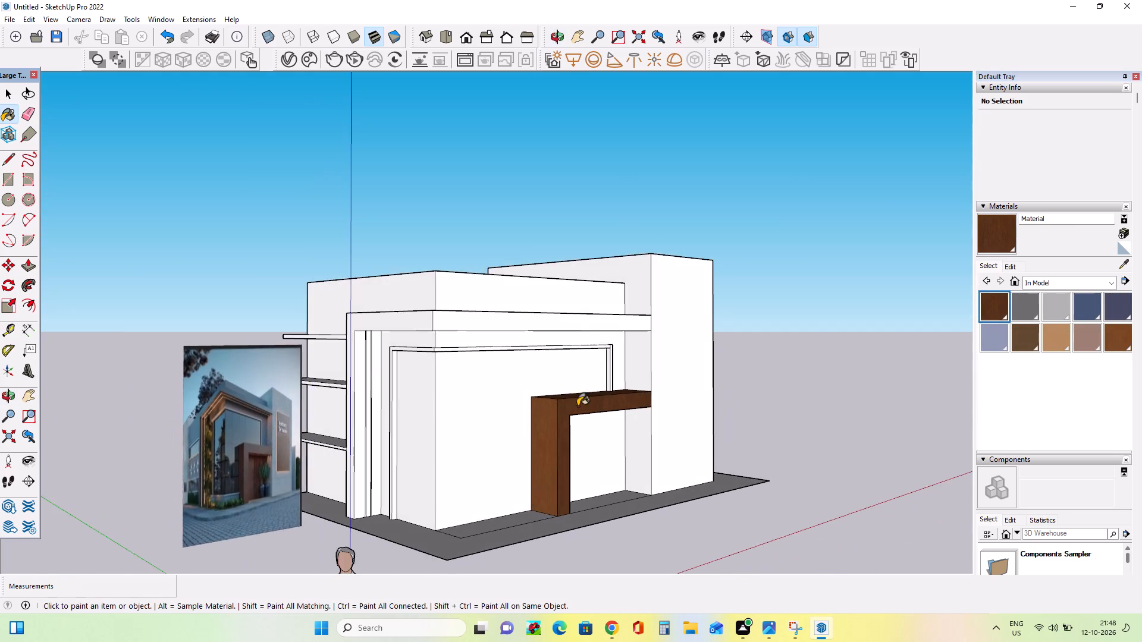
pyautogui.scroll(4, 528, 438)
pyautogui.click(559, 442)
pyautogui.moveTo(661, 405); pyautogui.dragTo(484, 487, button='middle')
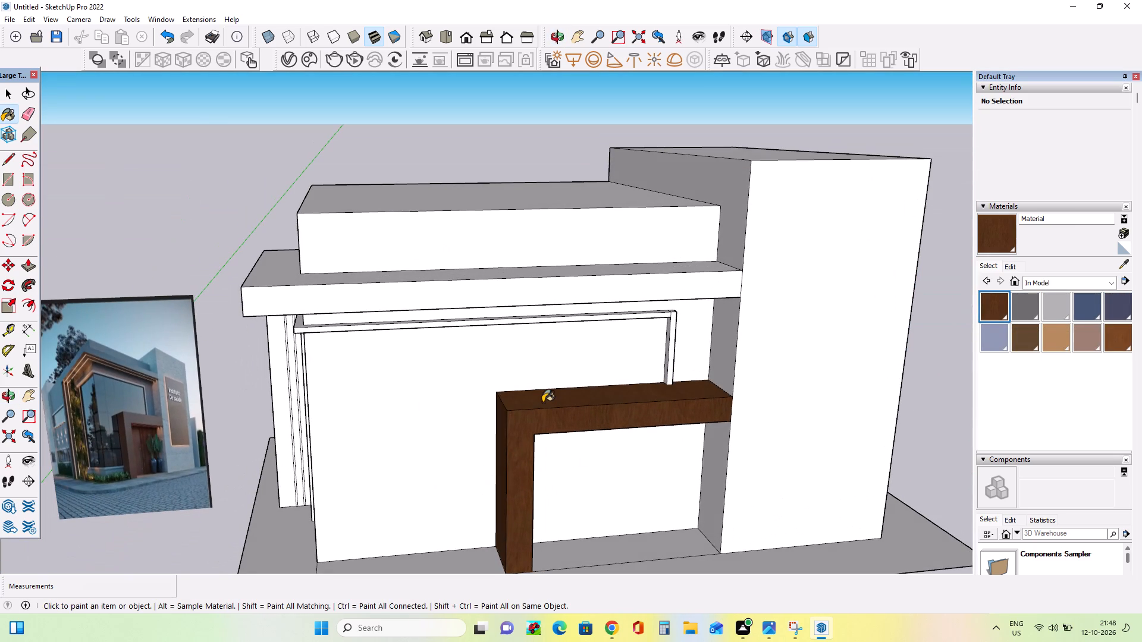
pyautogui.click(542, 402)
# Draw an upright rectangle about 11' 10" by 5' 5" on the tower's front face for the sign panel.
pyautogui.moveTo(676, 421); pyautogui.dragTo(660, 388, button='middle')
pyautogui.scroll(-3, 558, 385)
pyautogui.moveTo(669, 407); pyautogui.dragTo(652, 401, button='middle')
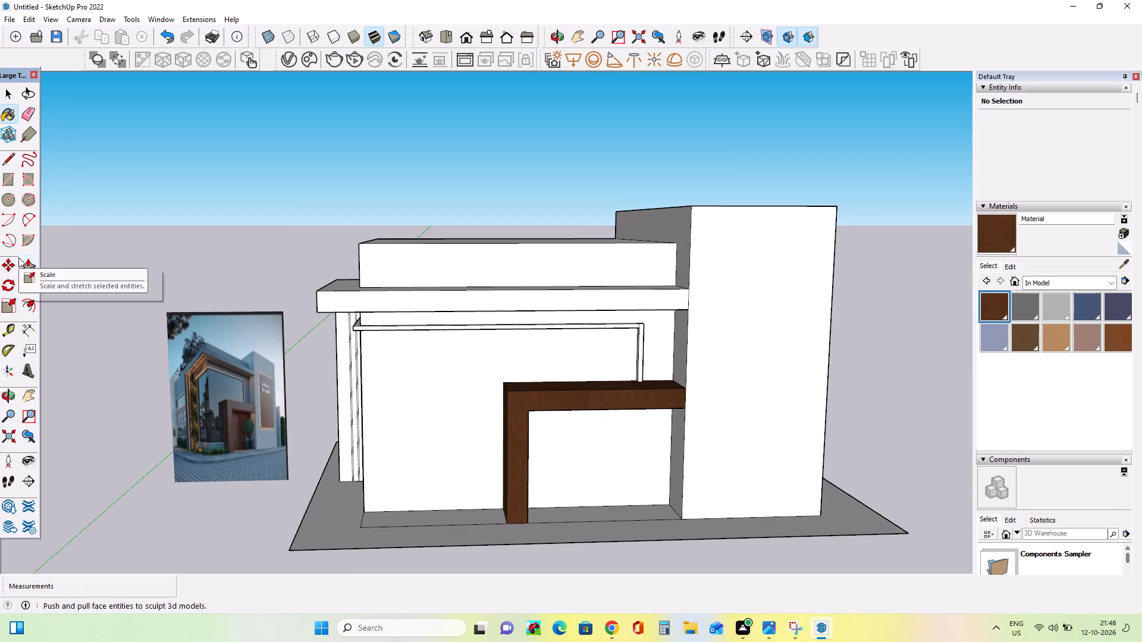
pyautogui.click(7, 181)
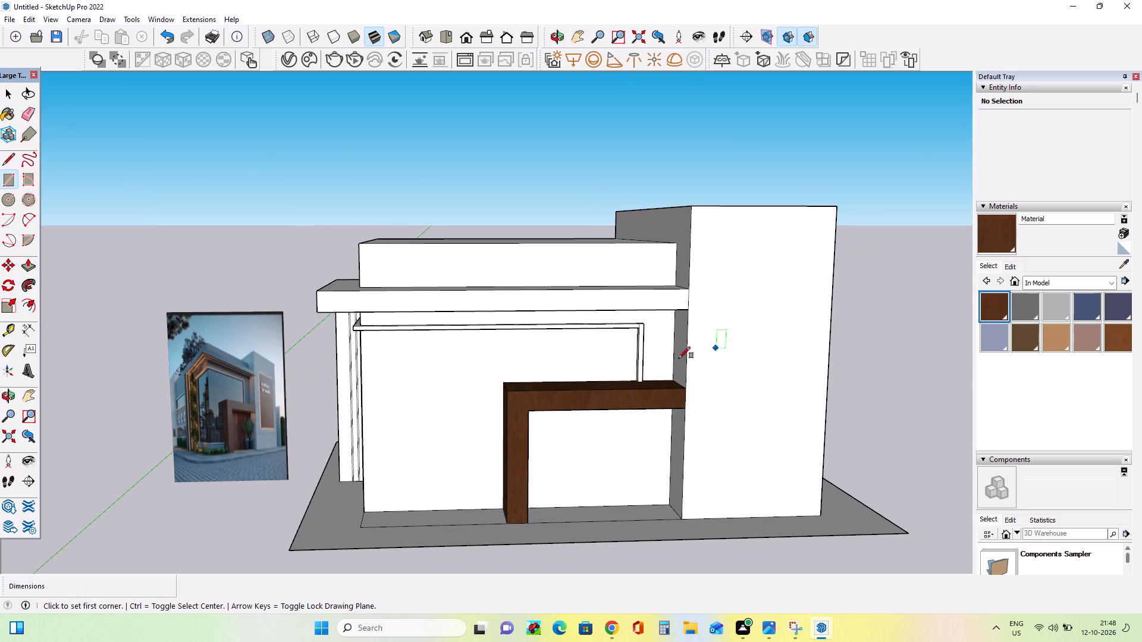
pyautogui.click(724, 289)
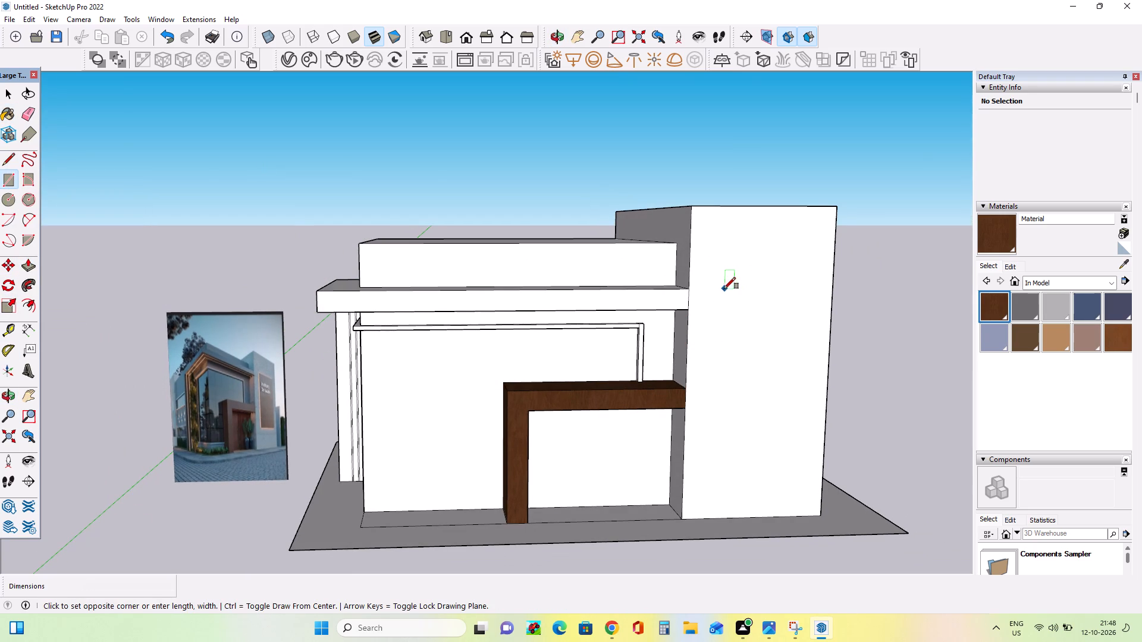
pyautogui.click(801, 475)
pyautogui.middleClick(822, 492)
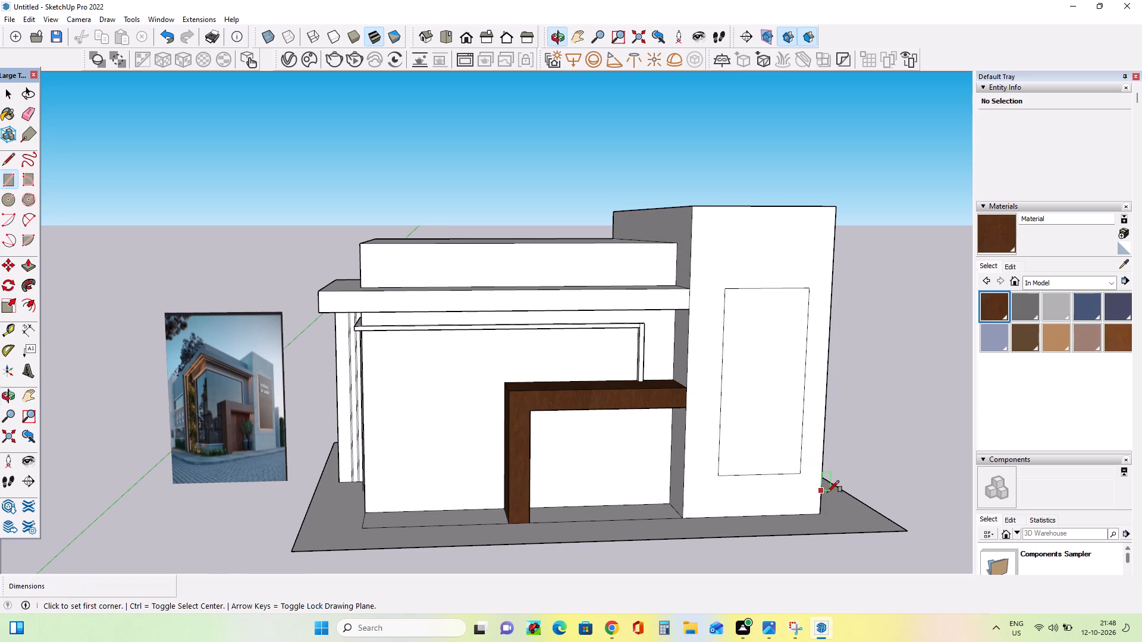
# Paint the sign panel rectangle on the tower with the darker wood material.
pyautogui.click(990, 304)
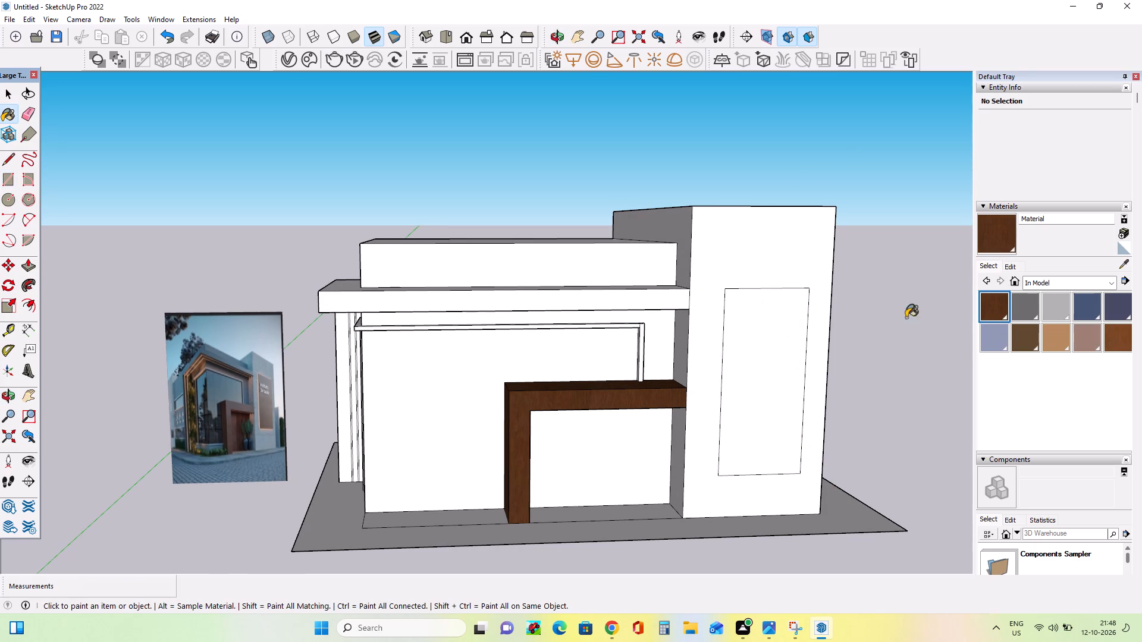
pyautogui.click(762, 386)
# Paint the overhanging frame's front, top and outer side faces with the darker wood material.
pyautogui.moveTo(894, 401); pyautogui.dragTo(874, 358, button='middle')
pyautogui.moveTo(683, 390); pyautogui.dragTo(749, 444, button='middle')
pyautogui.click(528, 303)
pyautogui.moveTo(583, 299); pyautogui.dragTo(640, 262, button='middle')
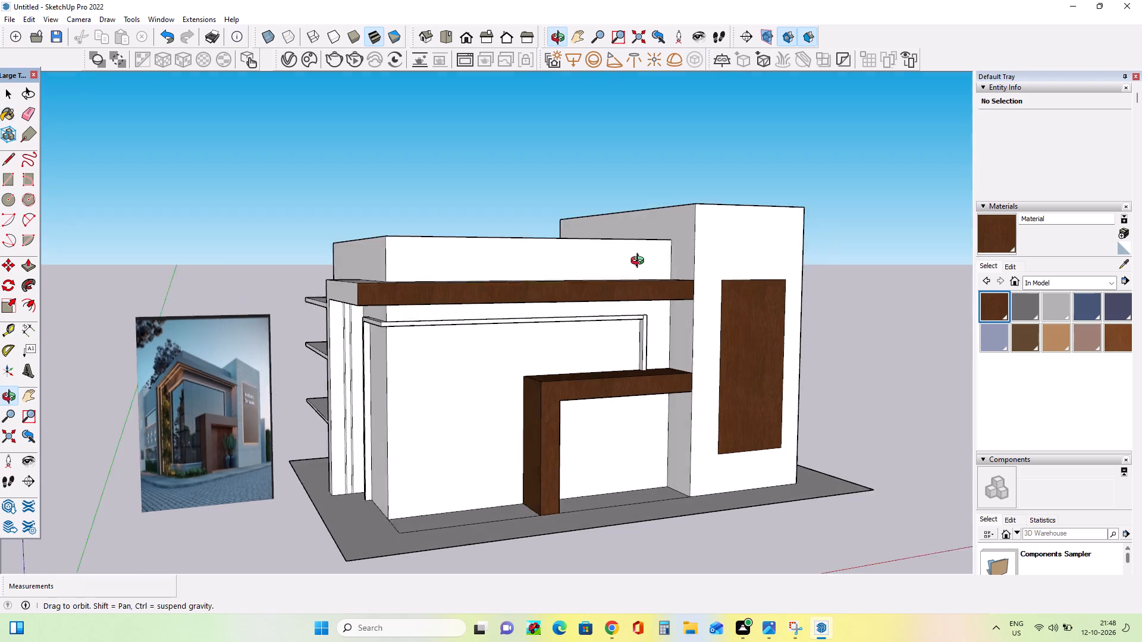
pyautogui.moveTo(640, 262); pyautogui.dragTo(657, 353, button='middle')
pyautogui.click(532, 305)
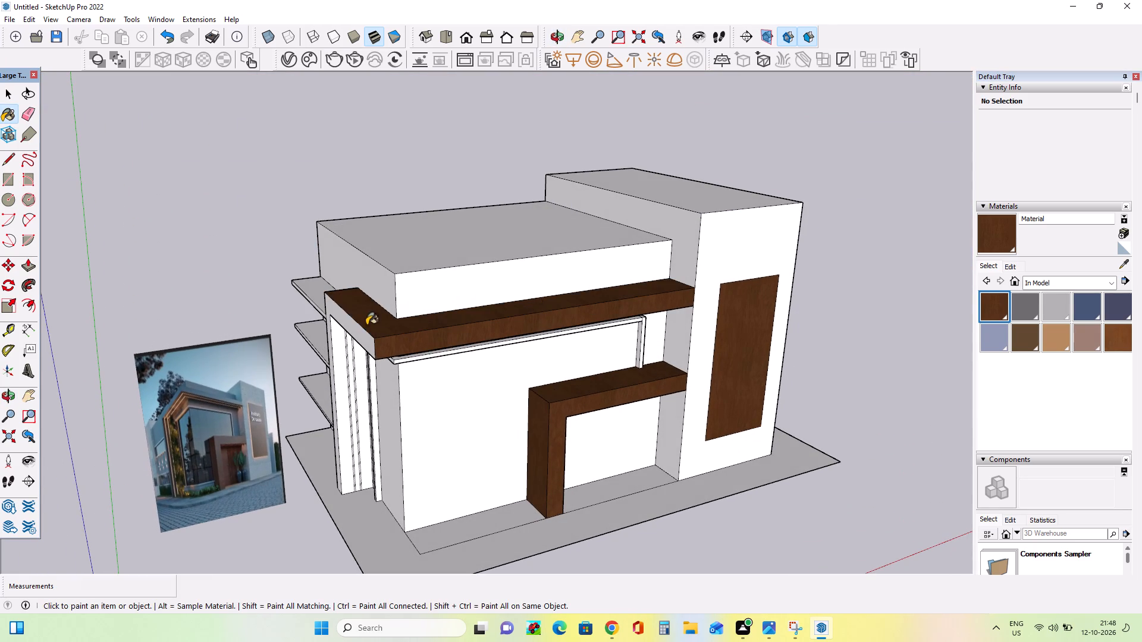
pyautogui.click(365, 338)
# Paint the bands of the frame's underside and upright with the darker wood material, leaving the two thin light strips unpainted.
pyautogui.moveTo(447, 381); pyautogui.dragTo(517, 195, button='middle')
pyautogui.moveTo(457, 266); pyautogui.dragTo(474, 196, button='middle')
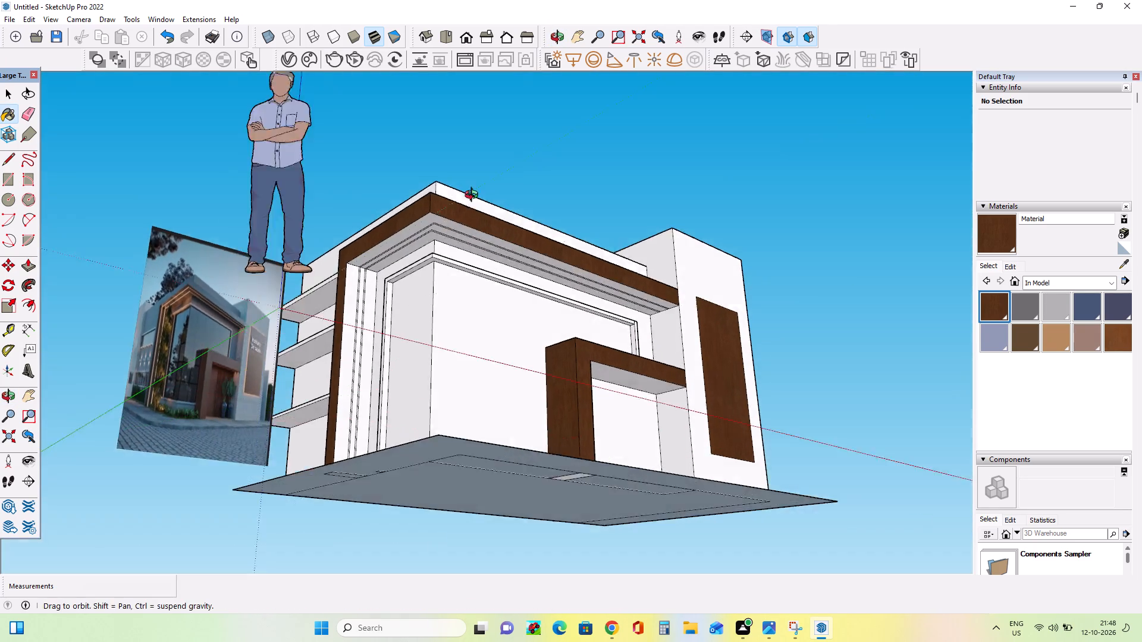
pyautogui.moveTo(474, 196); pyautogui.dragTo(474, 192, button='middle')
pyautogui.scroll(8, 478, 213)
pyautogui.click(484, 221)
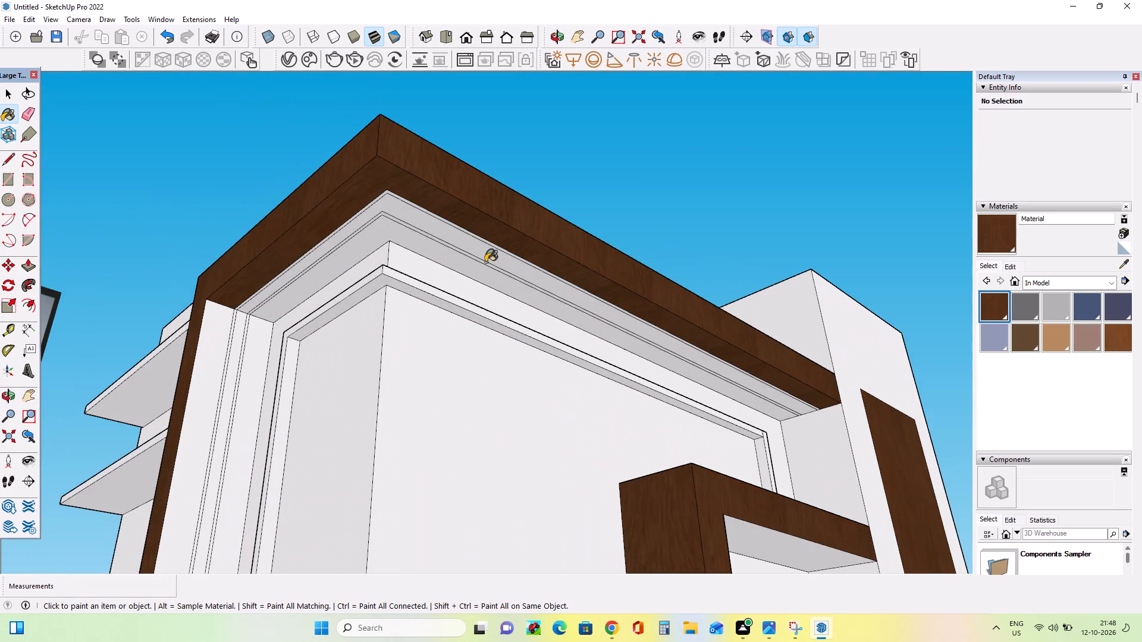
pyautogui.click(486, 258)
pyautogui.click(494, 282)
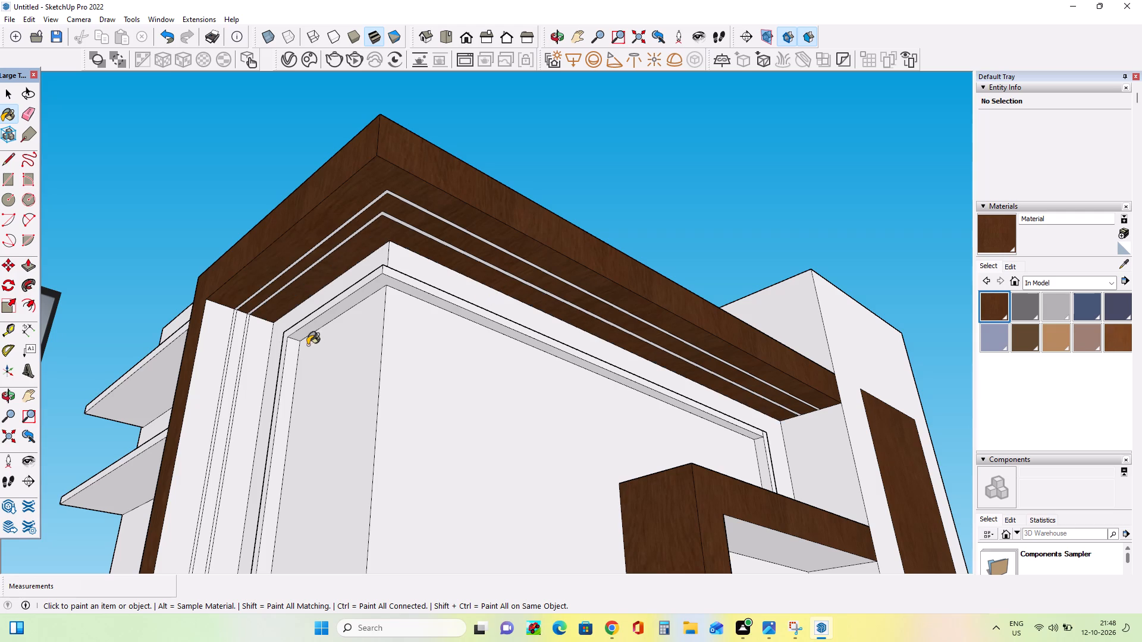
pyautogui.click(211, 361)
pyautogui.click(231, 365)
pyautogui.click(246, 372)
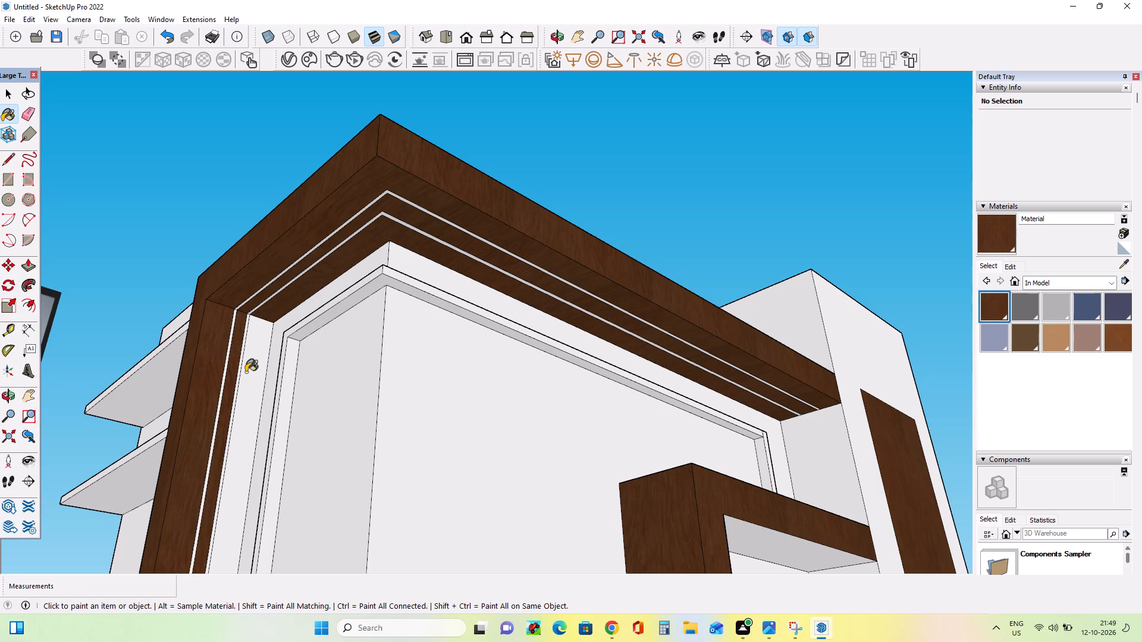
# Check the reference image and paint the side and front wall bands around the glazing frame with the darker wood material.
pyautogui.moveTo(306, 366); pyautogui.dragTo(252, 421, button='middle')
pyautogui.scroll(-1, 252, 421)
pyautogui.scroll(-7, 481, 341)
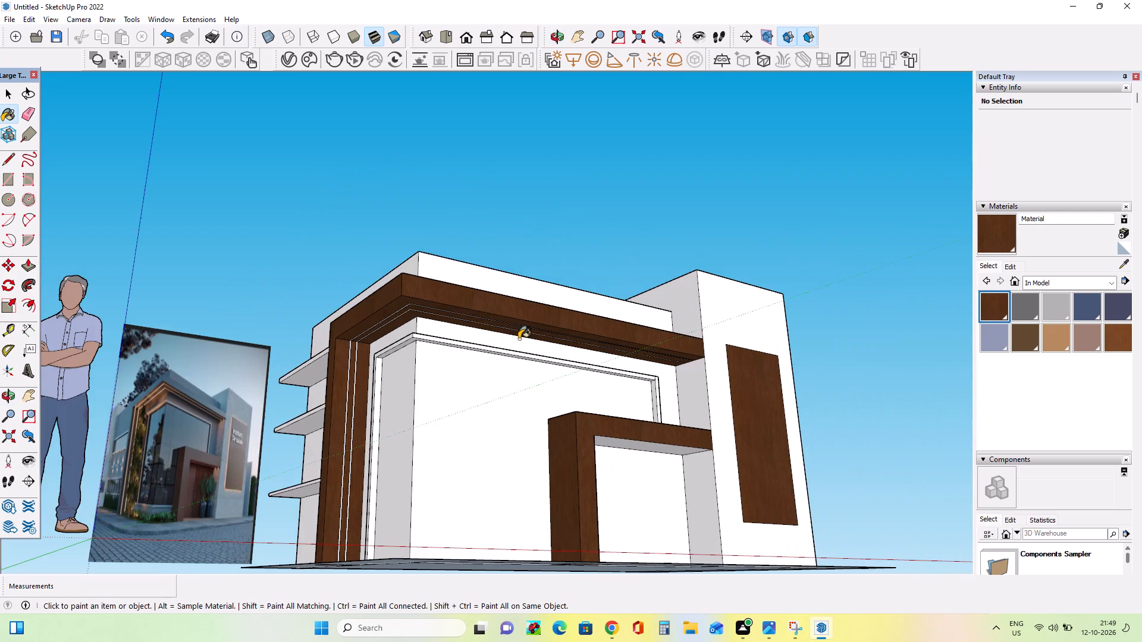
pyautogui.scroll(19, 197, 412)
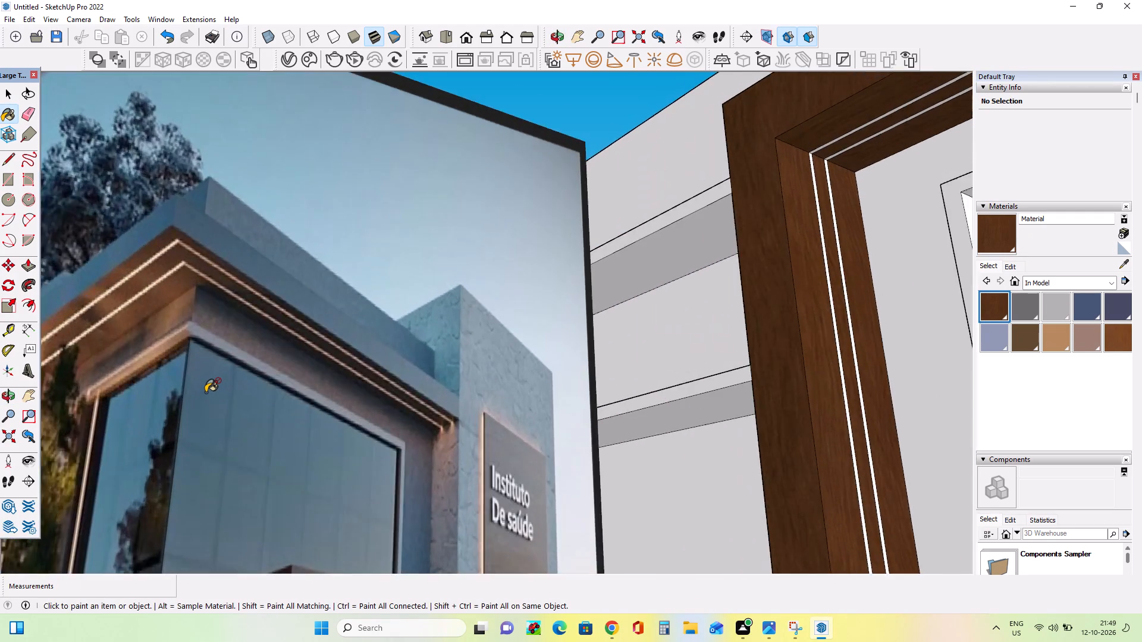
pyautogui.scroll(8, 207, 392)
pyautogui.scroll(-14, 210, 391)
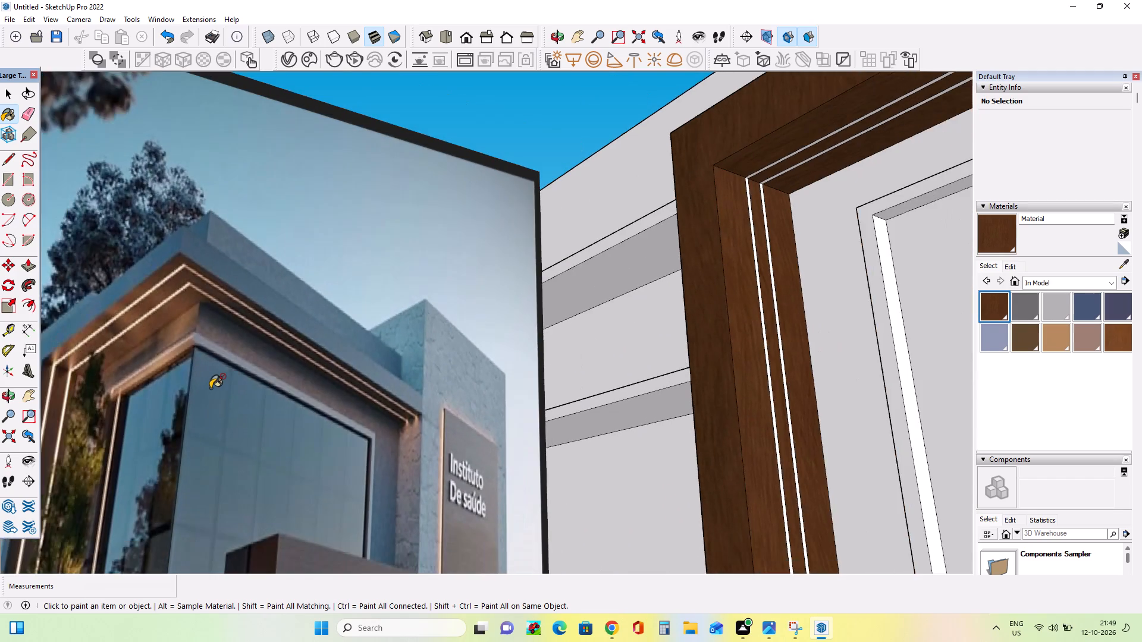
pyautogui.scroll(-3, 212, 387)
pyautogui.click(694, 240)
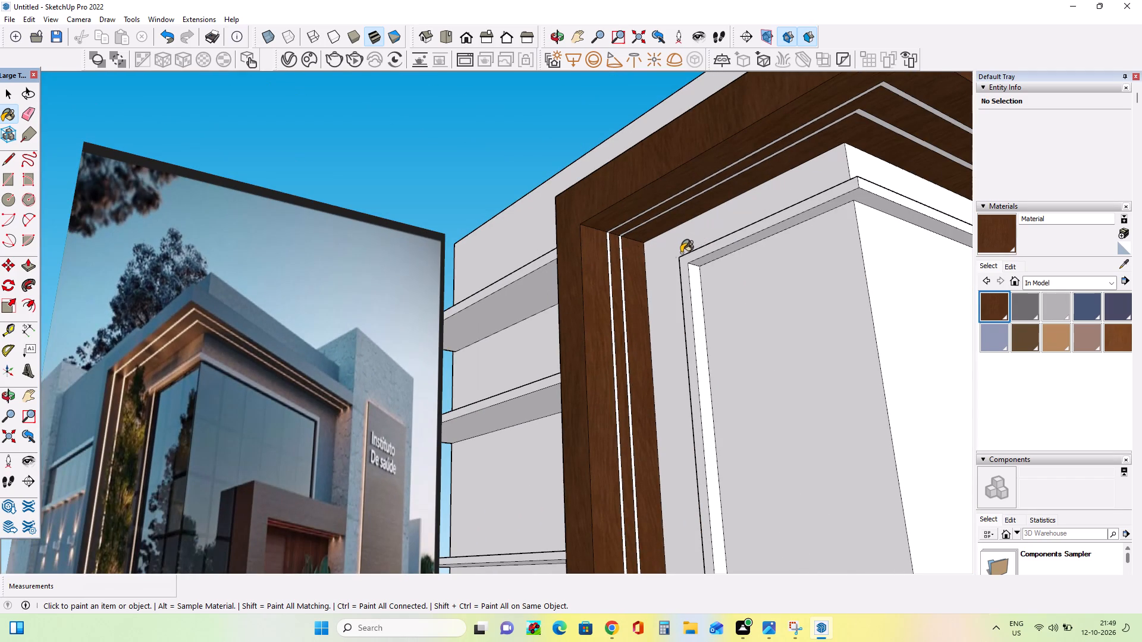
pyautogui.moveTo(639, 276); pyautogui.dragTo(502, 332, button='middle')
pyautogui.click(751, 178)
# Examine the painted frame, portal and sign panel from low viewpoints against the reference image.
pyautogui.scroll(-4, 535, 259)
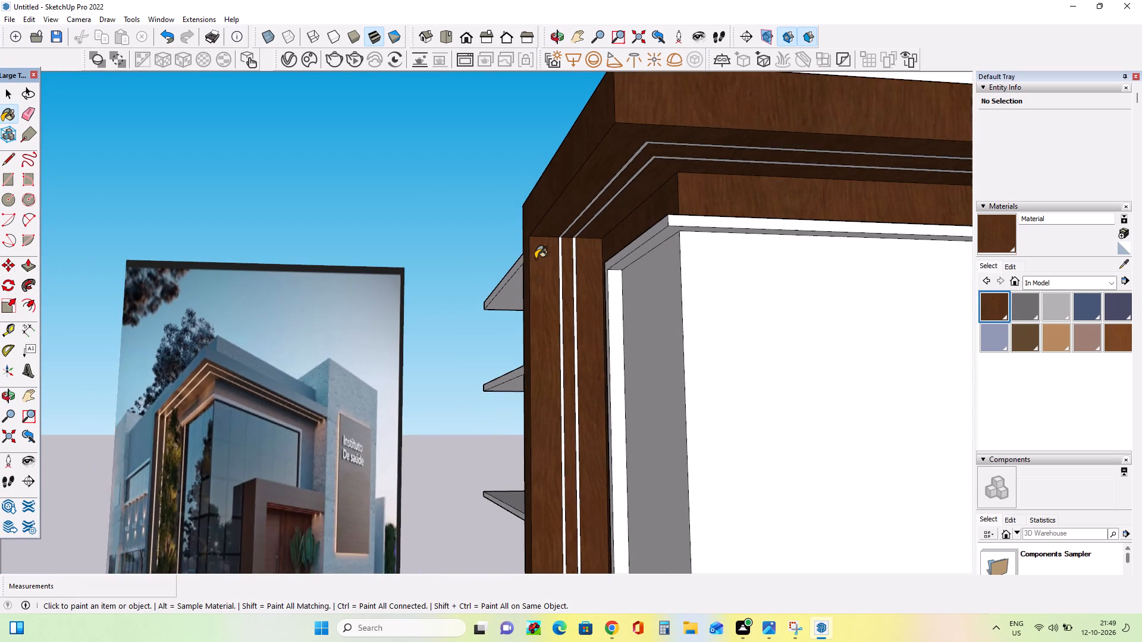
pyautogui.scroll(-7, 535, 259)
pyautogui.moveTo(718, 273); pyautogui.dragTo(718, 240, button='middle')
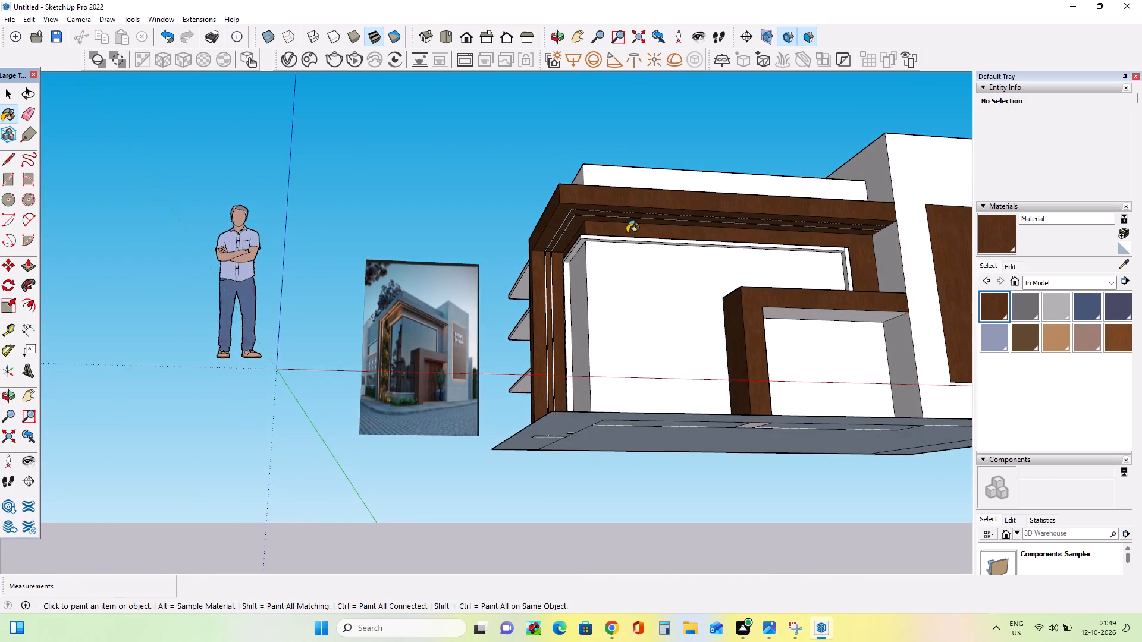
pyautogui.scroll(3, 626, 231)
pyautogui.moveTo(651, 244); pyautogui.dragTo(654, 232, button='middle')
pyautogui.scroll(-6, 560, 267)
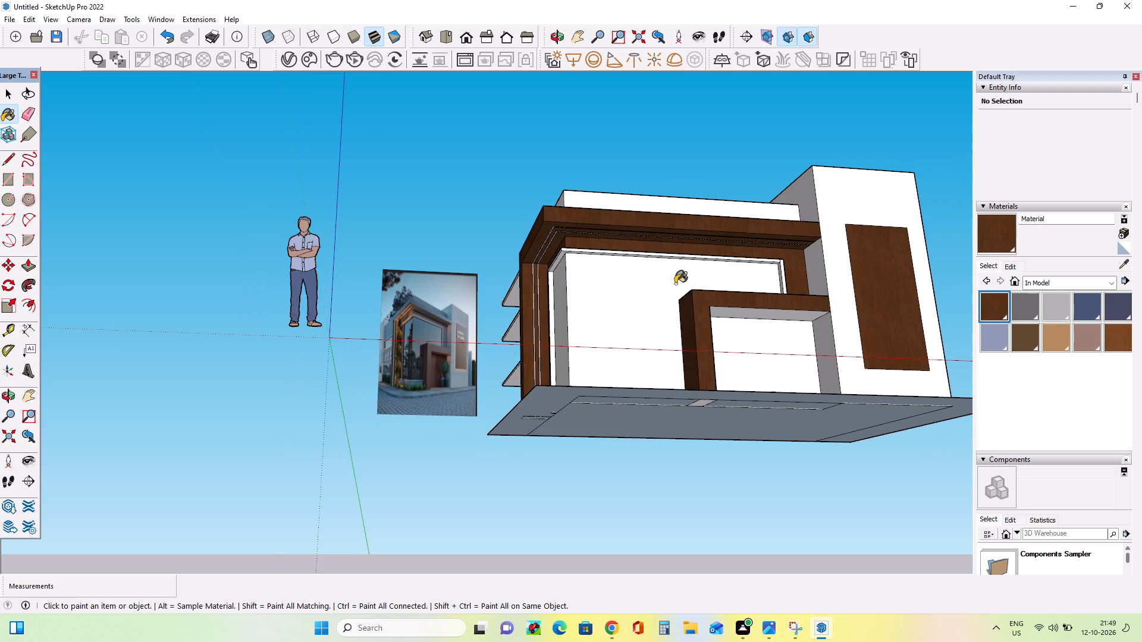
pyautogui.moveTo(676, 275); pyautogui.dragTo(679, 248, button='middle')
pyautogui.scroll(7, 681, 247)
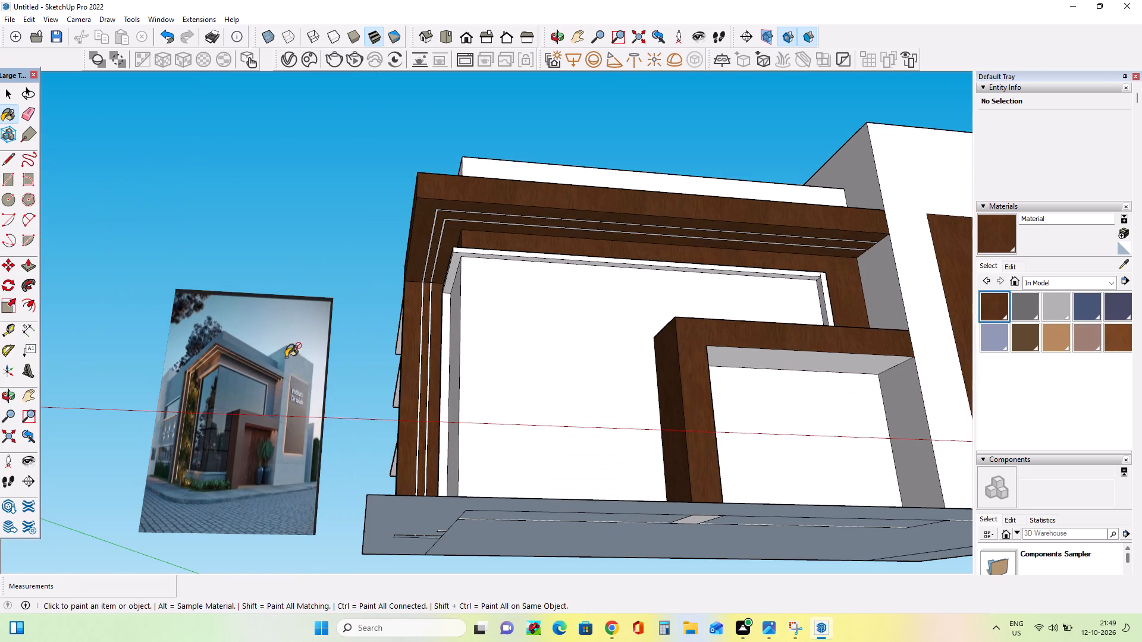
pyautogui.click(18, 396)
pyautogui.moveTo(421, 294); pyautogui.dragTo(209, 306)
pyautogui.moveTo(485, 303); pyautogui.dragTo(482, 315)
pyautogui.moveTo(523, 309); pyautogui.dragTo(523, 317, button='middle')
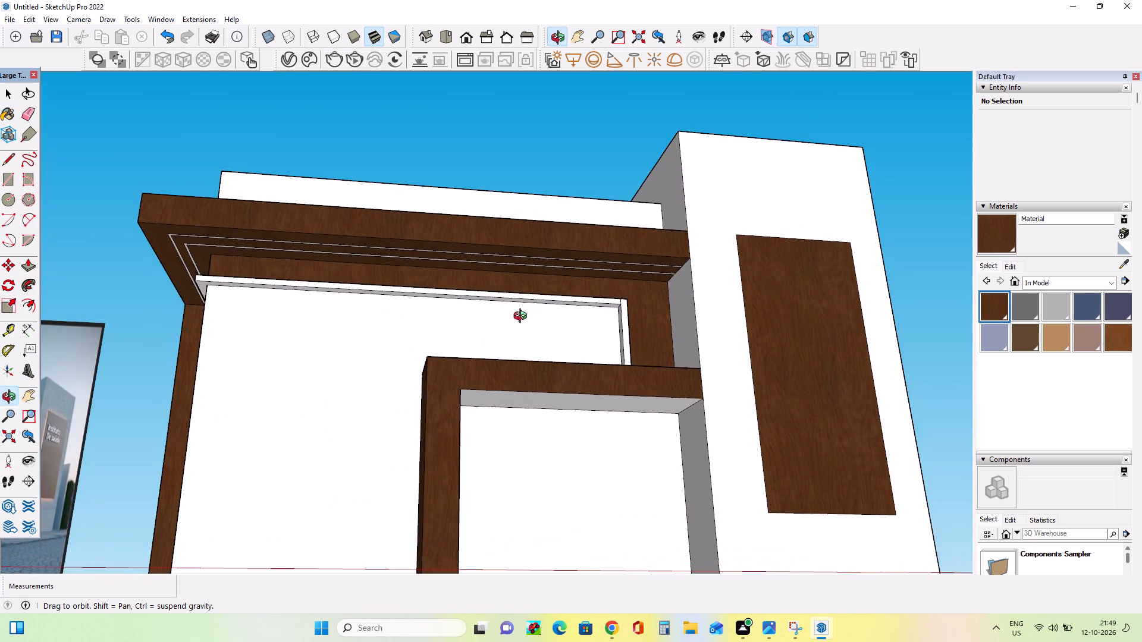
pyautogui.moveTo(523, 317); pyautogui.dragTo(542, 313, button='middle')
pyautogui.moveTo(426, 338); pyautogui.dragTo(473, 311)
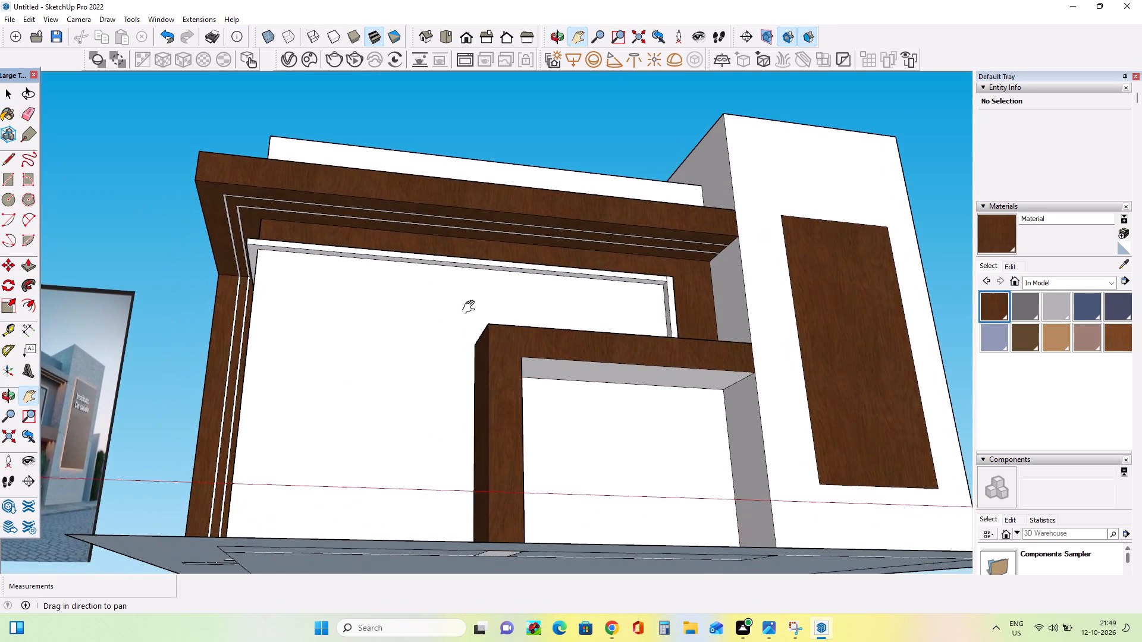
pyautogui.moveTo(478, 309); pyautogui.dragTo(529, 323, button='middle')
pyautogui.moveTo(526, 331); pyautogui.dragTo(531, 335, button='middle')
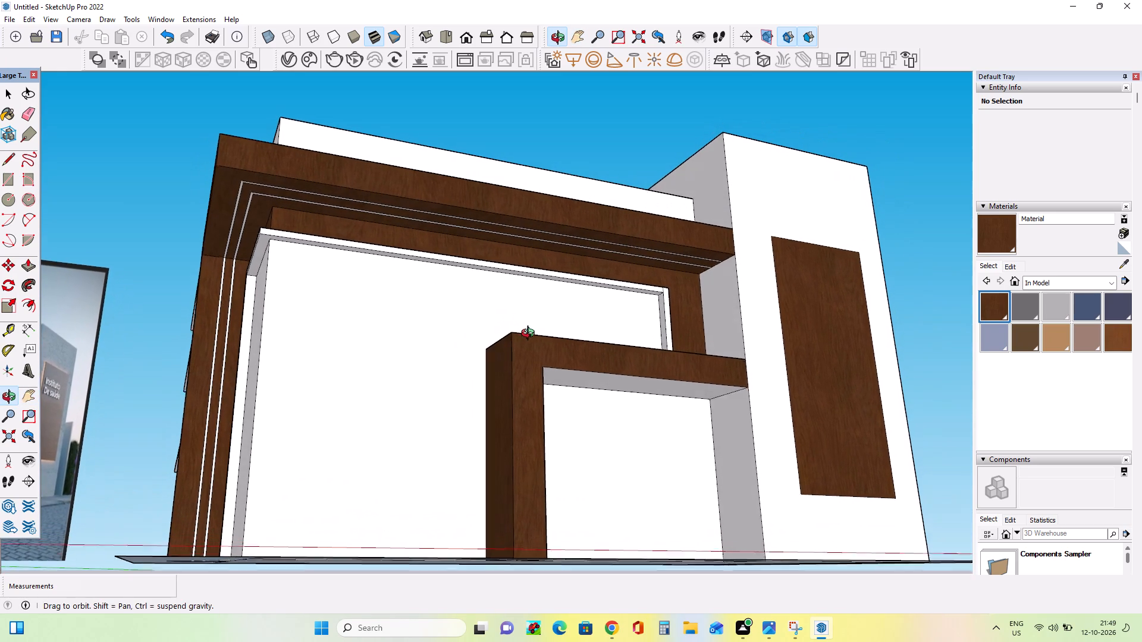
pyautogui.moveTo(531, 335); pyautogui.dragTo(532, 340, button='middle')
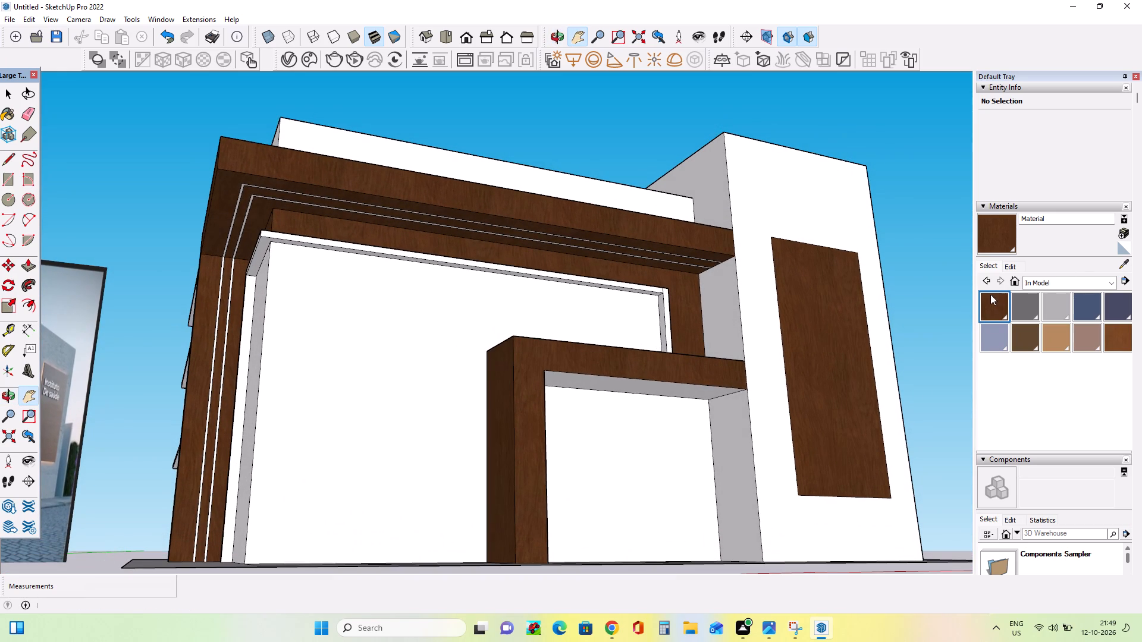
# Paint the underside of the portal's beam and the inner face of its post with the darker wood material.
pyautogui.click(992, 295)
pyautogui.click(667, 387)
pyautogui.moveTo(783, 394); pyautogui.dragTo(474, 401, button='middle')
pyautogui.click(422, 440)
pyautogui.moveTo(556, 418); pyautogui.dragTo(811, 391, button='middle')
pyautogui.moveTo(394, 289); pyautogui.dragTo(422, 300, button='middle')
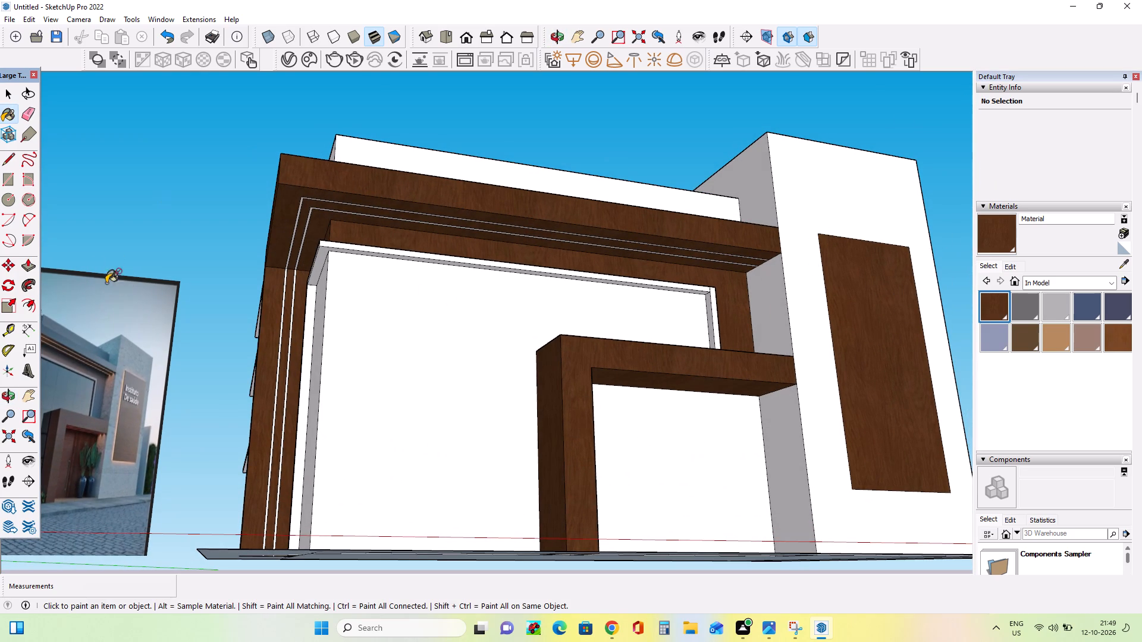
# Push/Pull the sign panel outward about 2 5/8" from the tower's front face and clear the selection.
pyautogui.click(26, 270)
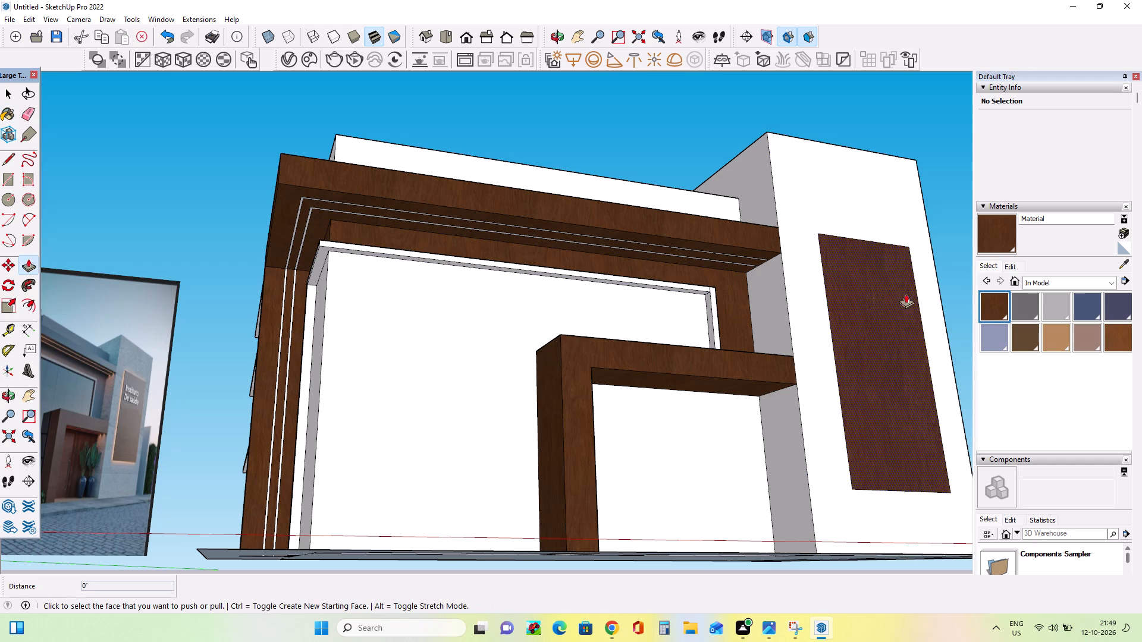
pyautogui.click(868, 300)
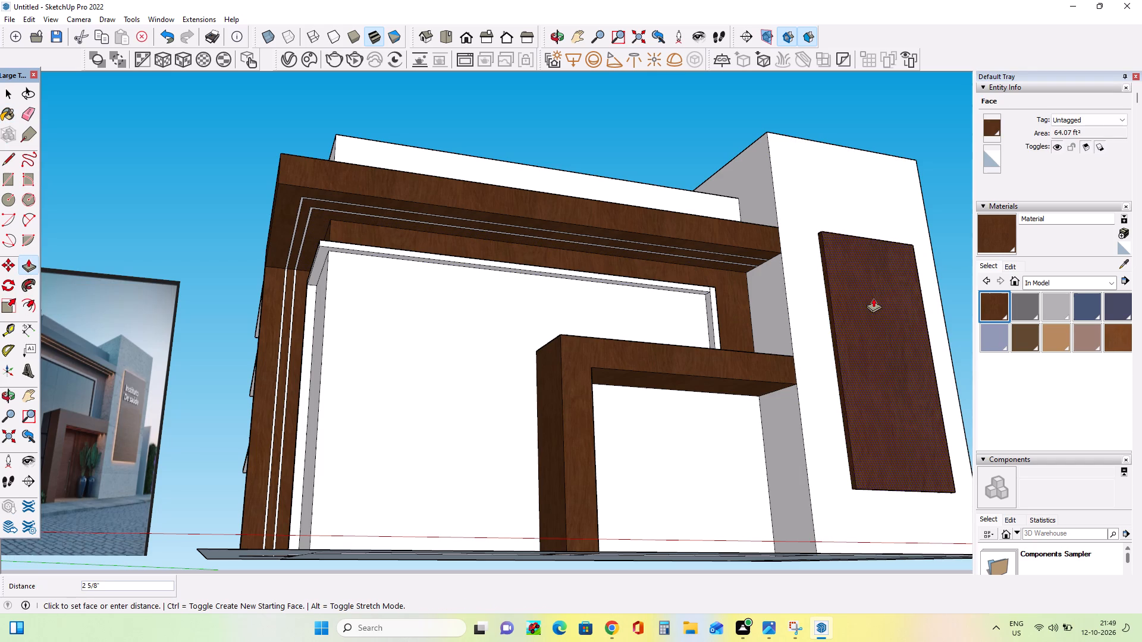
pyautogui.click(874, 298)
pyautogui.moveTo(839, 339); pyautogui.dragTo(858, 360, button='middle')
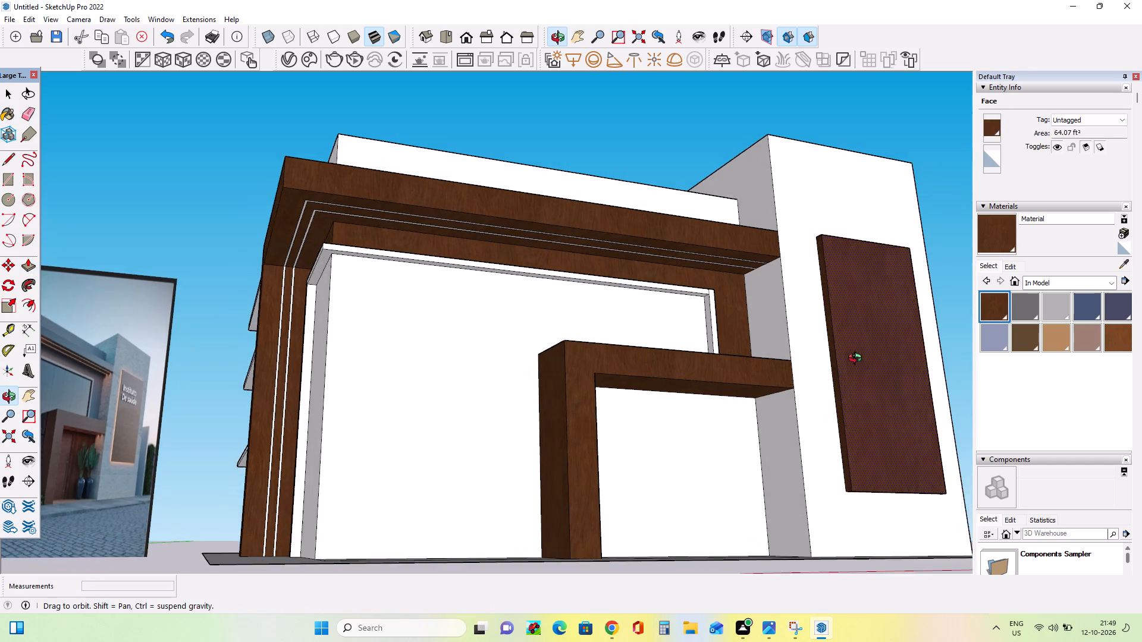
pyautogui.moveTo(858, 360); pyautogui.dragTo(869, 378, button='middle')
pyautogui.click(10, 96)
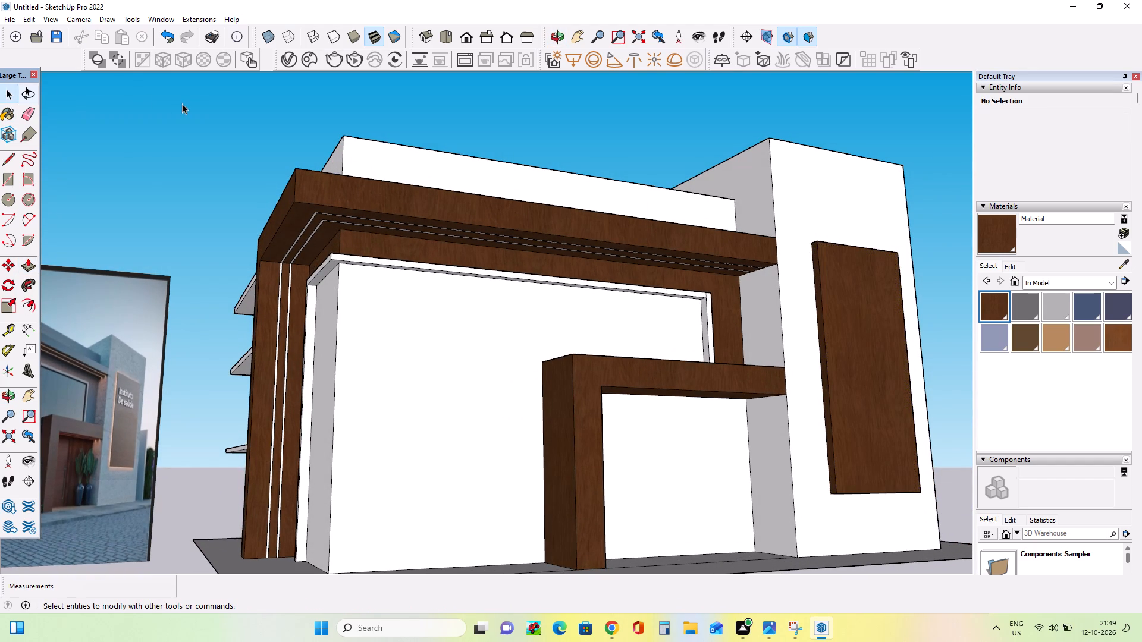
pyautogui.click(182, 104)
pyautogui.moveTo(385, 228); pyautogui.dragTo(451, 225, button='middle')
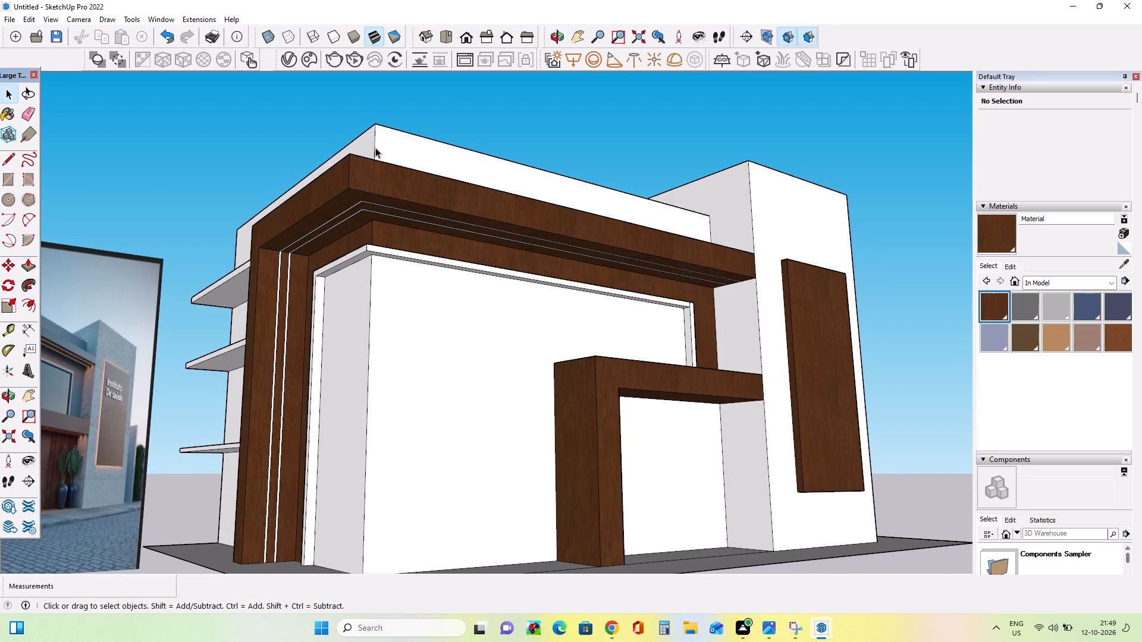
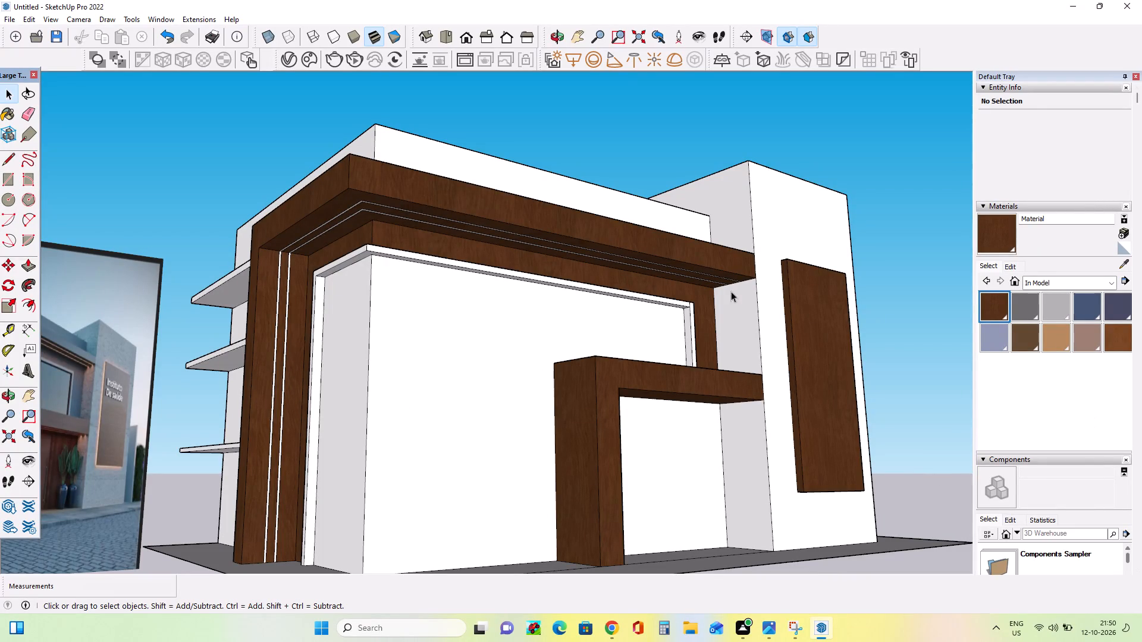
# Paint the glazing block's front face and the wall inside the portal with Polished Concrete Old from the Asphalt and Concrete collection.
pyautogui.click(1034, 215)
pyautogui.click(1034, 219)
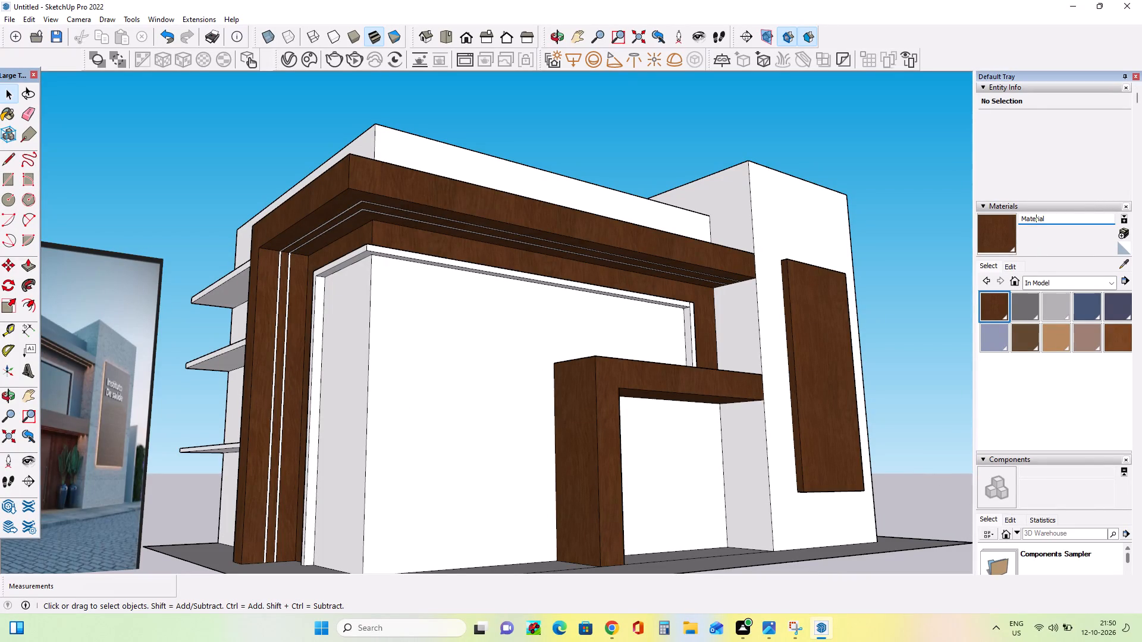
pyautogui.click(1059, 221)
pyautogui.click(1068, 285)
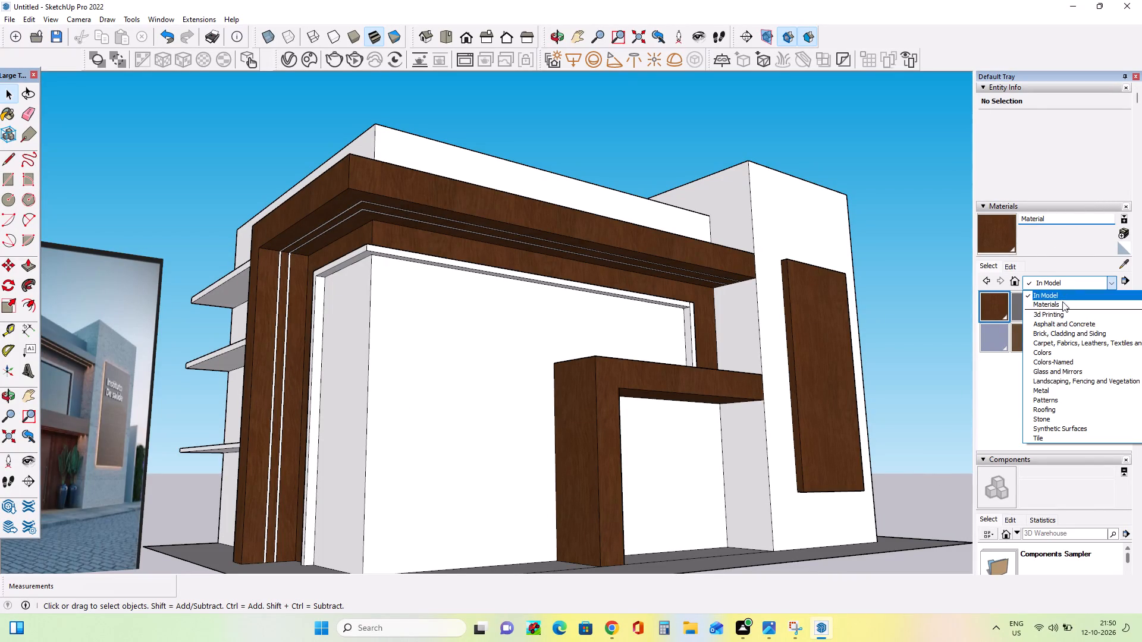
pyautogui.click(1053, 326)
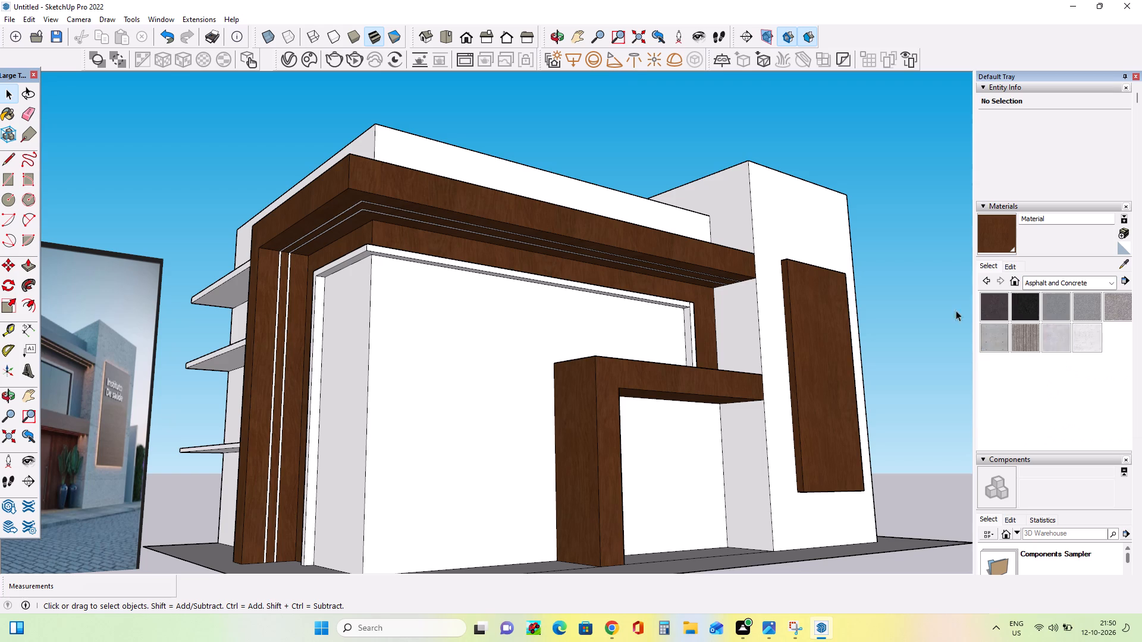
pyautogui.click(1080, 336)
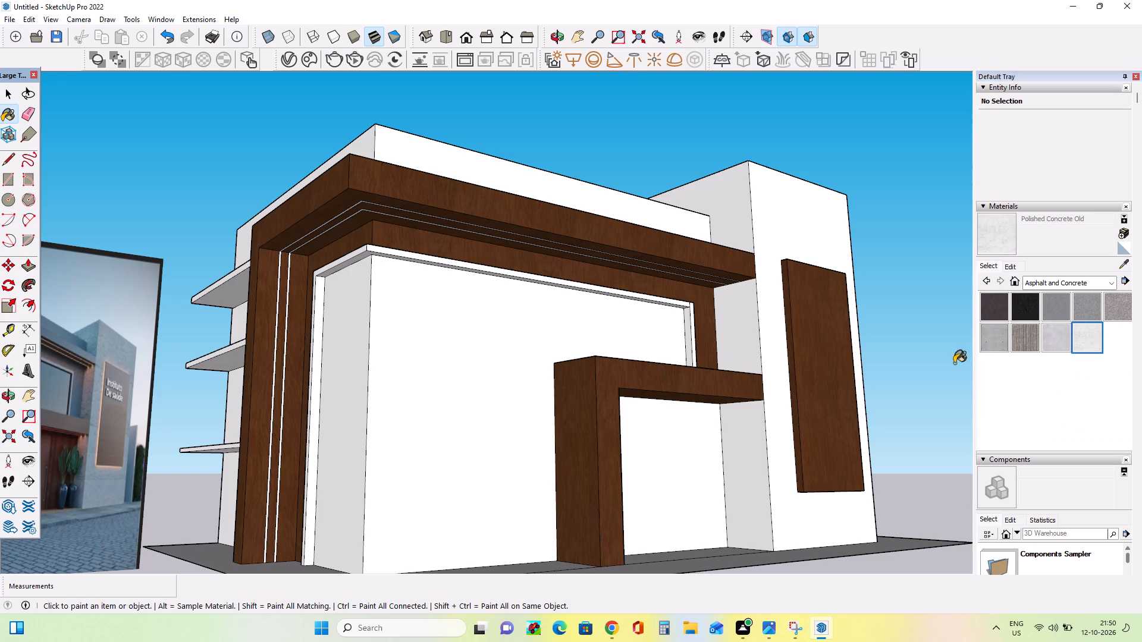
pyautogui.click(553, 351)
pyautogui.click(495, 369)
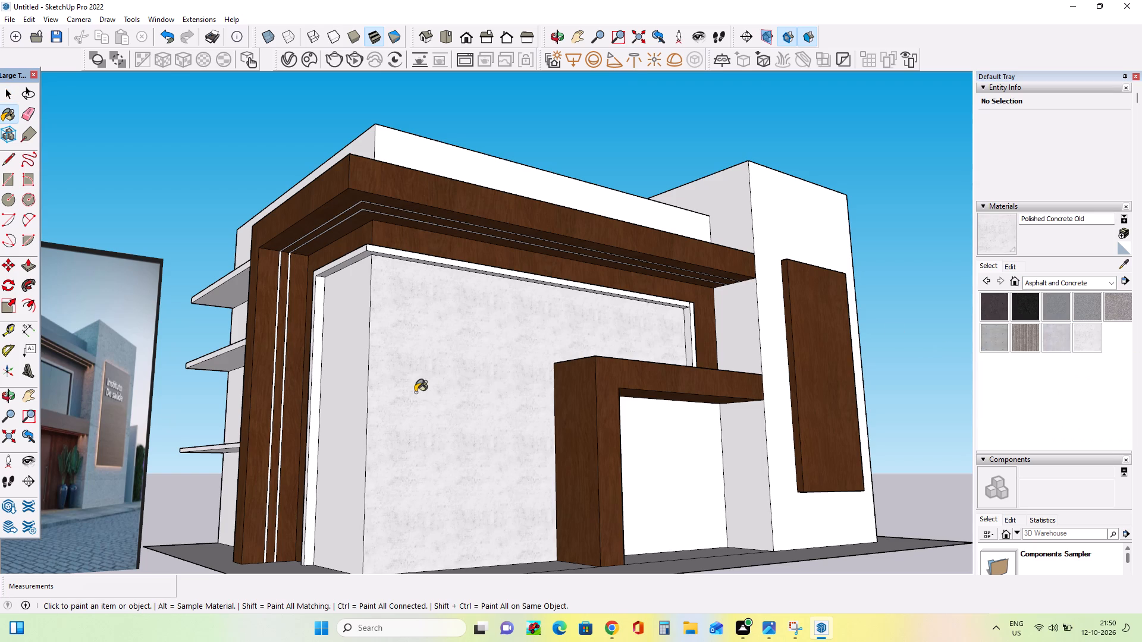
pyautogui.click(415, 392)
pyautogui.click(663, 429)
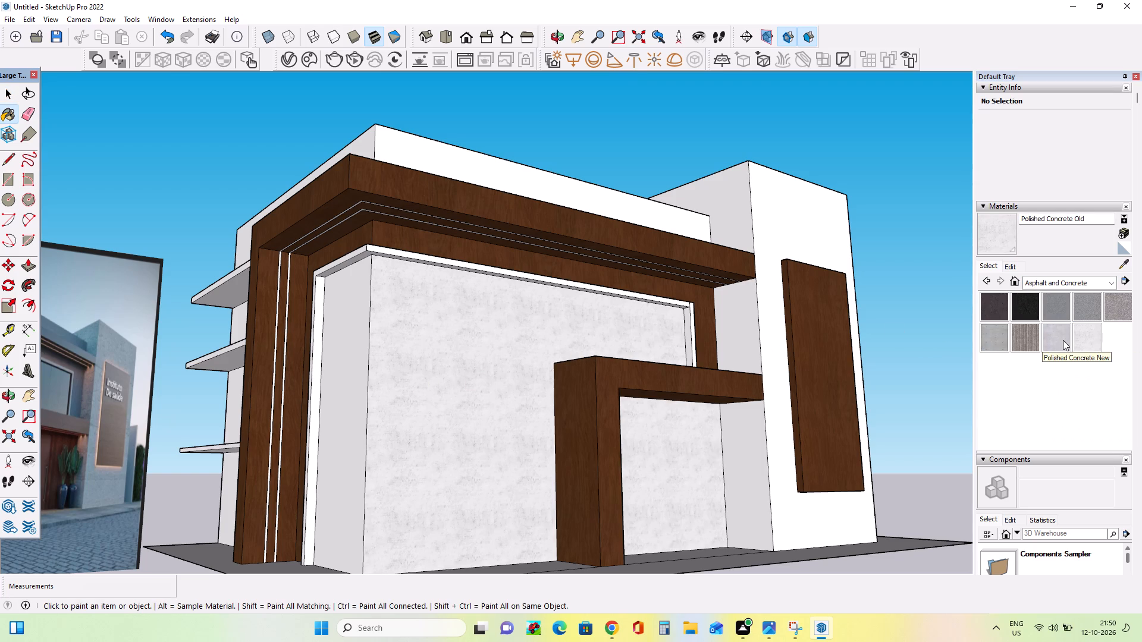
# Paint the glazing block, the wall inside the portal, the tower faces and the parapet above the frame with Polished Concrete New.
pyautogui.click(1063, 340)
pyautogui.click(412, 363)
pyautogui.click(683, 445)
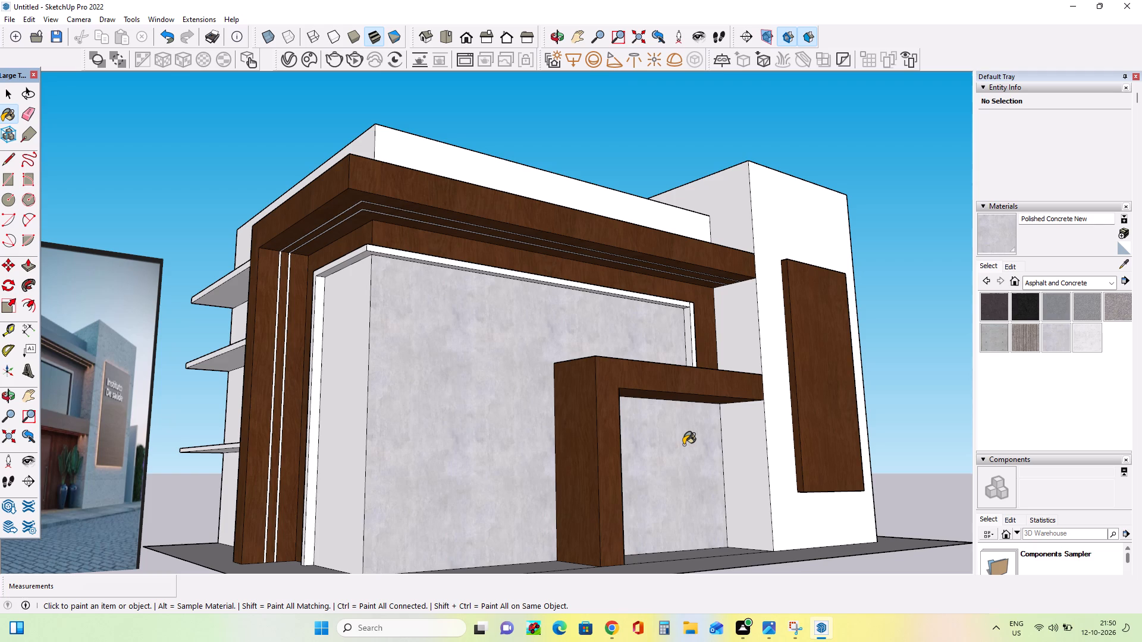
pyautogui.click(769, 326)
pyautogui.click(738, 343)
pyautogui.click(677, 229)
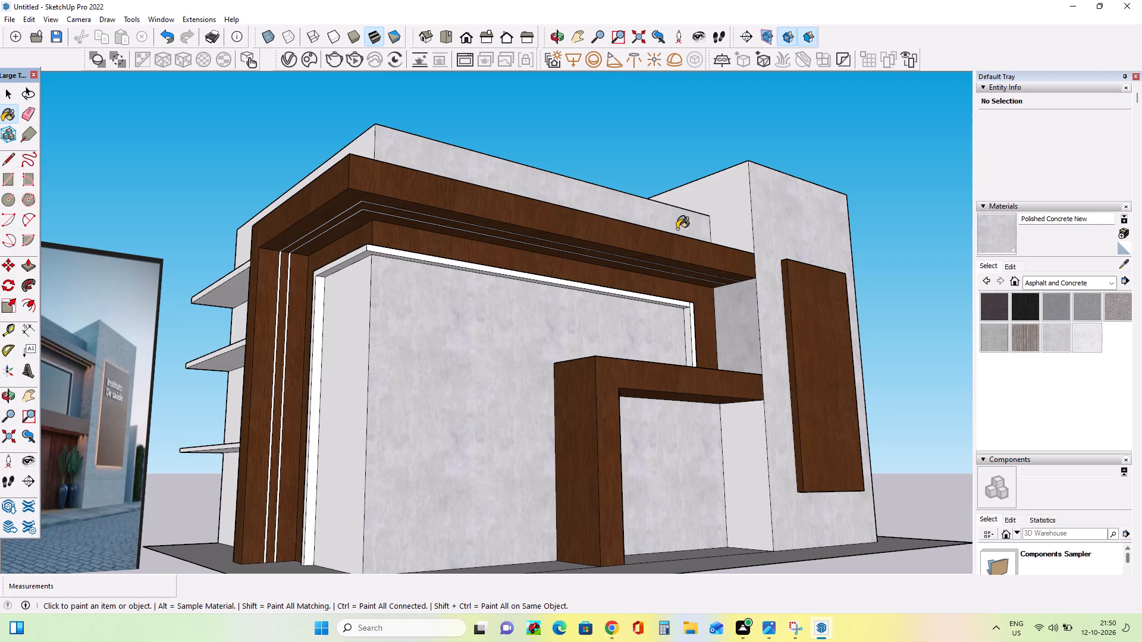
pyautogui.click(788, 224)
pyautogui.click(353, 426)
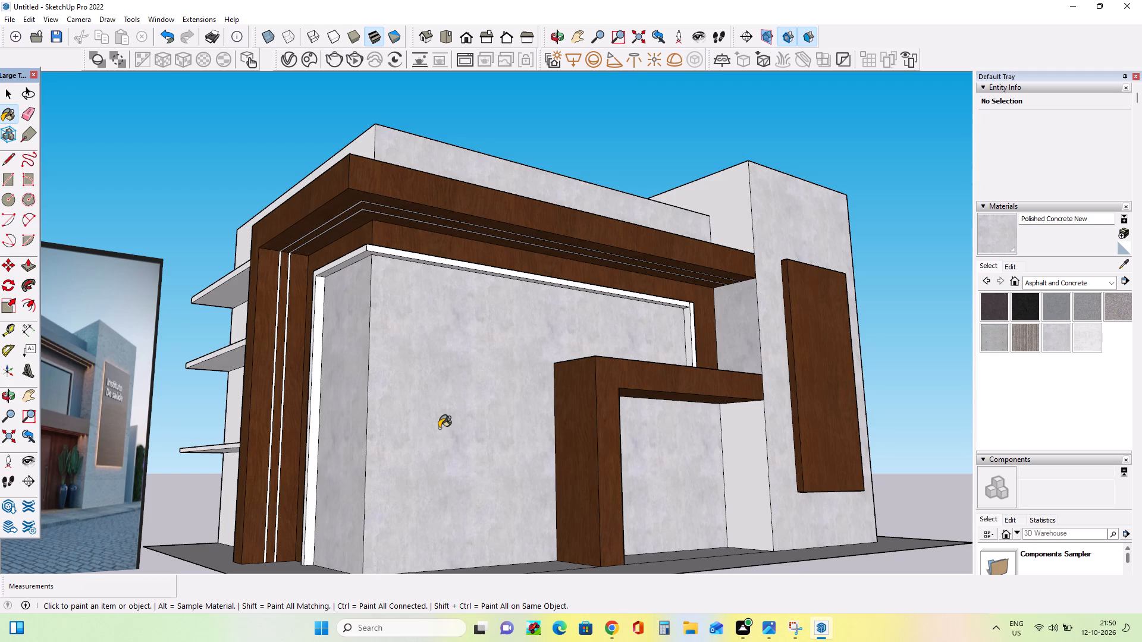
pyautogui.click(357, 144)
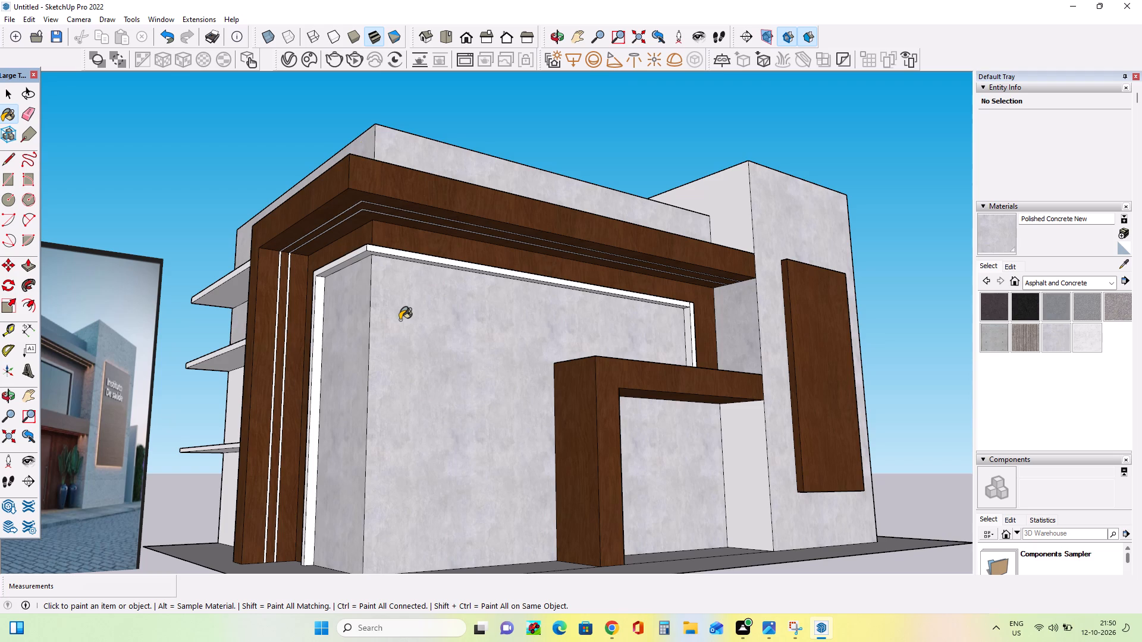
# Paint the visible faces of the three side ledges with Polished Concrete New.
pyautogui.scroll(-3, 358, 311)
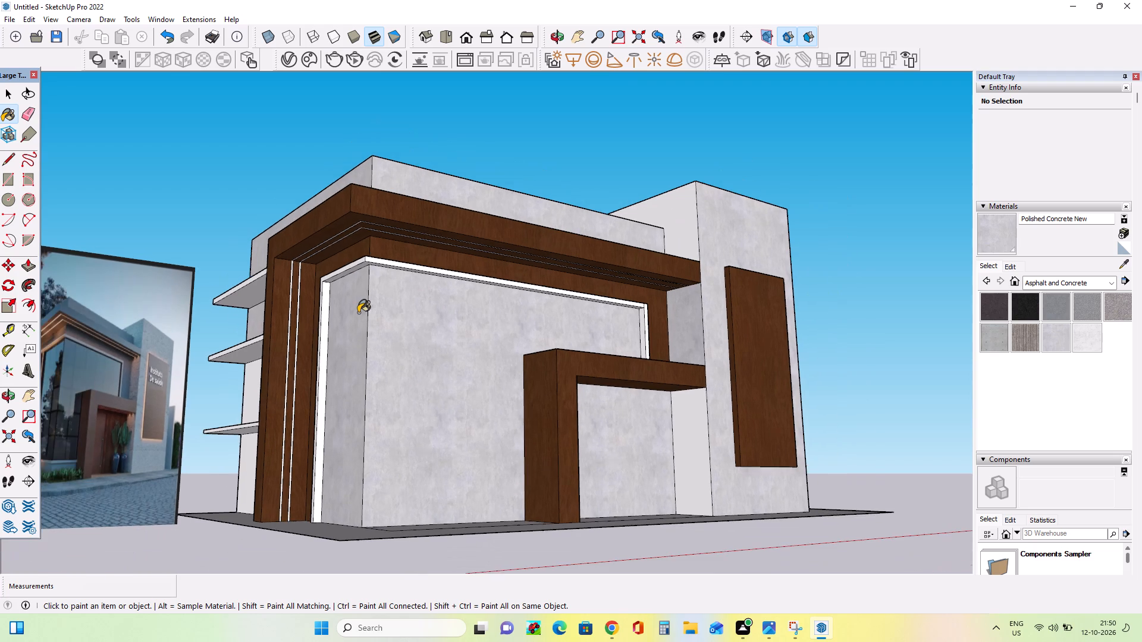
pyautogui.moveTo(218, 330); pyautogui.dragTo(421, 426, button='middle')
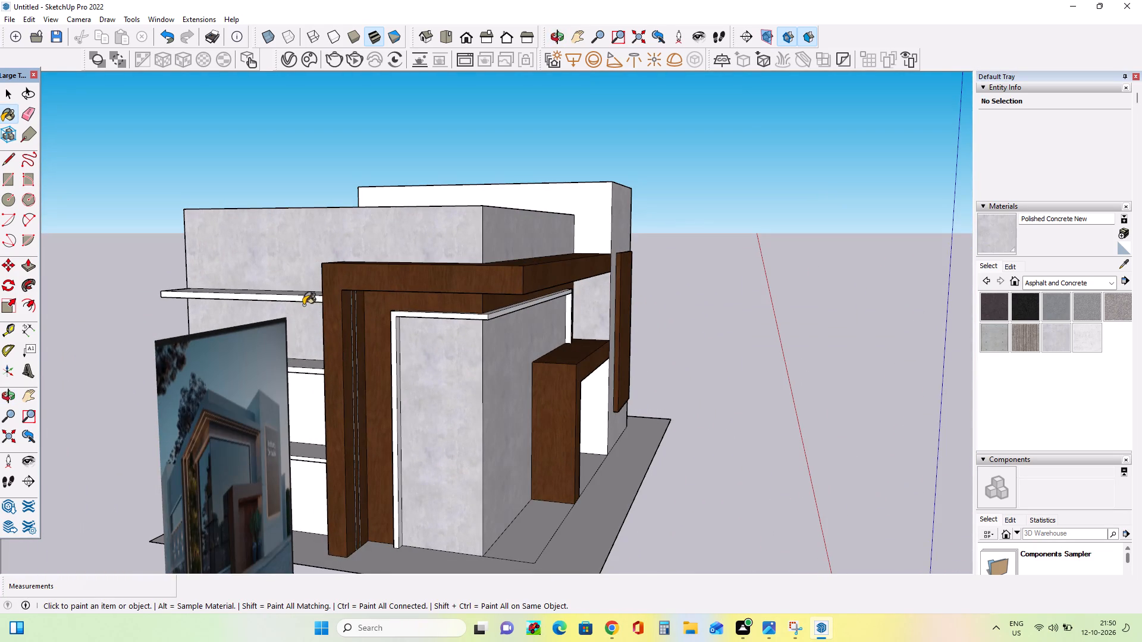
pyautogui.click(302, 299)
pyautogui.click(313, 370)
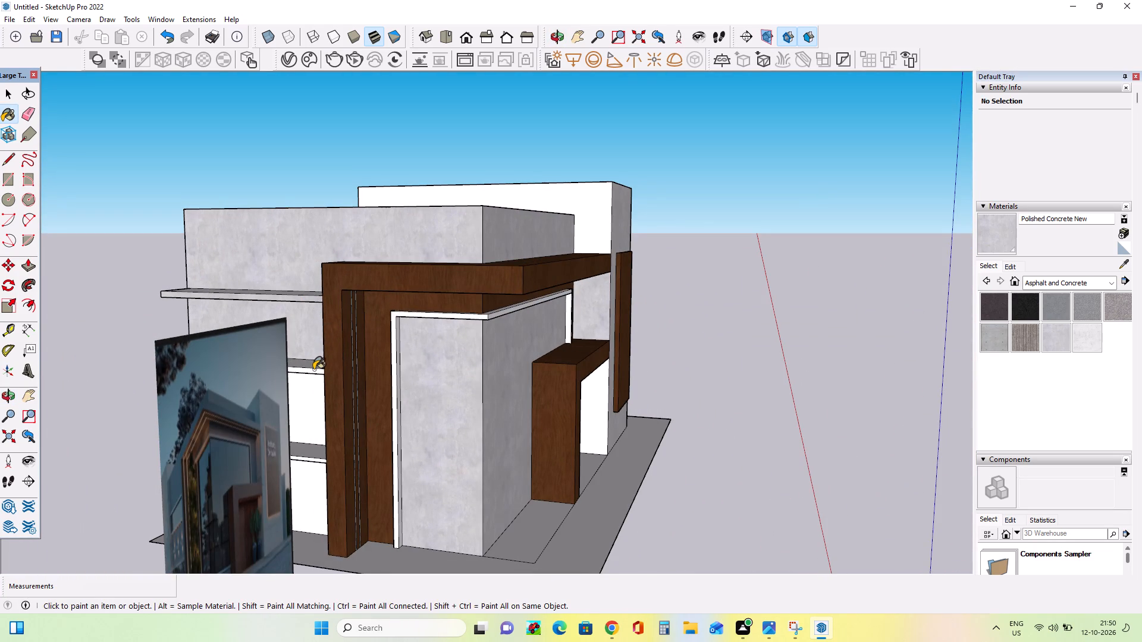
pyautogui.click(321, 462)
pyautogui.click(320, 462)
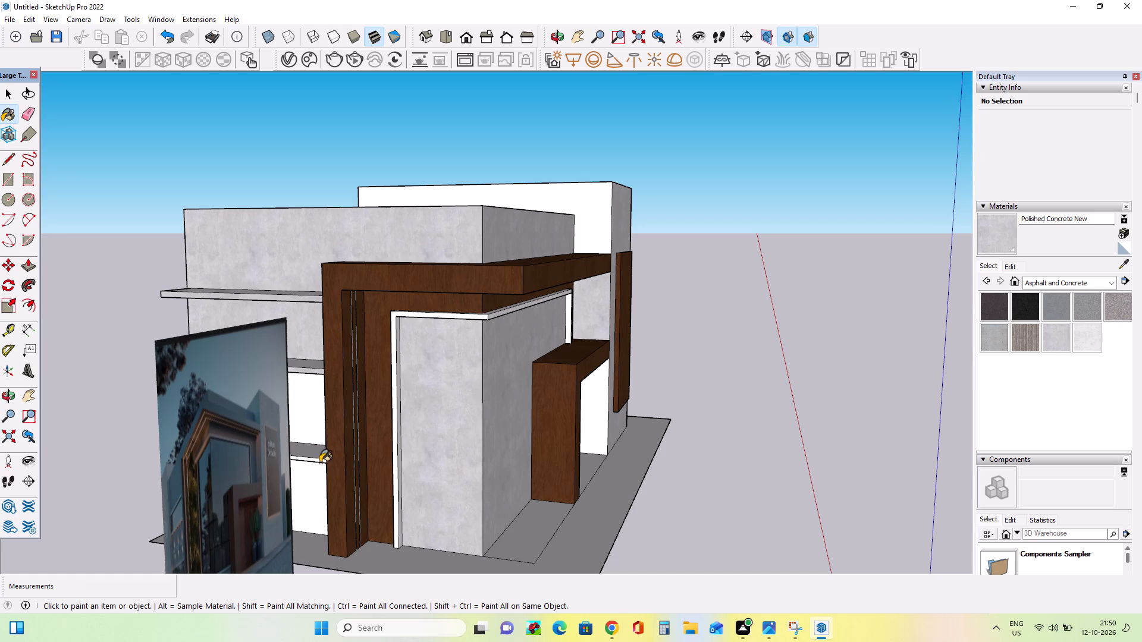
pyautogui.scroll(8, 318, 461)
pyautogui.click(318, 461)
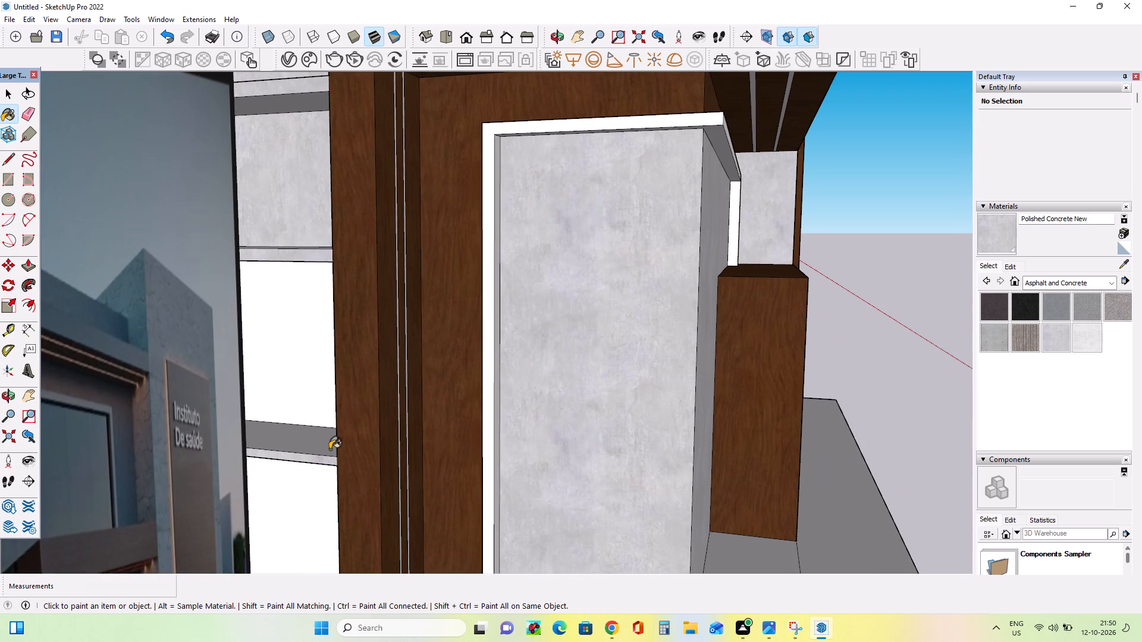
# Push/Pull the glazing block's side face inward about 2" and its front face inward about 3 3/4".
pyautogui.moveTo(460, 395); pyautogui.dragTo(380, 389, button='middle')
pyautogui.scroll(-11, 354, 361)
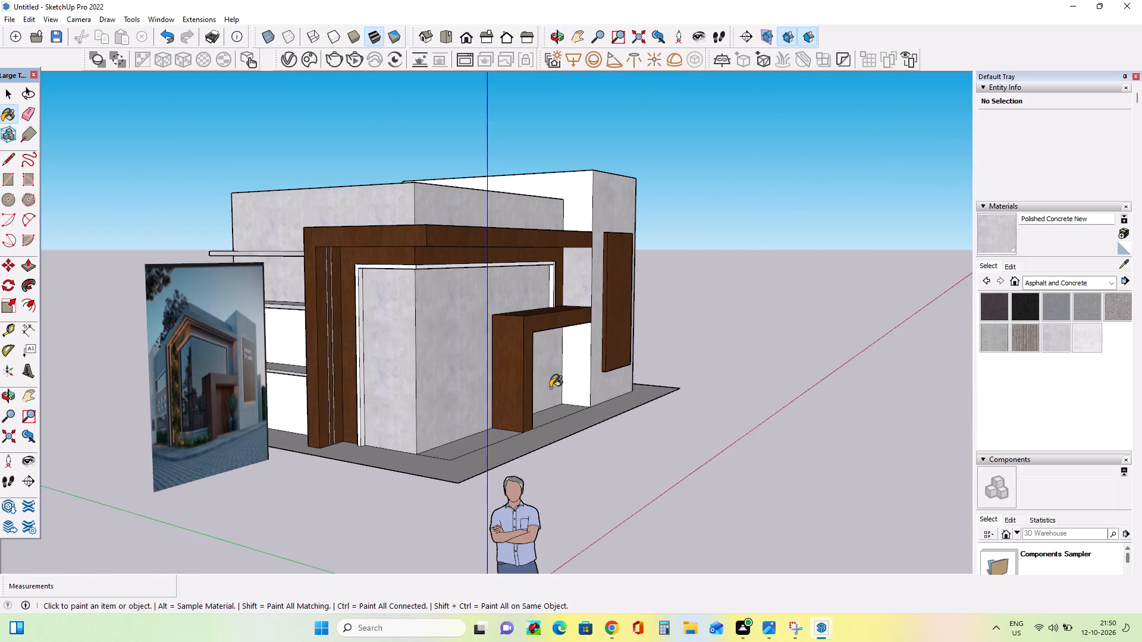
pyautogui.moveTo(550, 388); pyautogui.dragTo(441, 355, button='middle')
pyautogui.scroll(4, 592, 336)
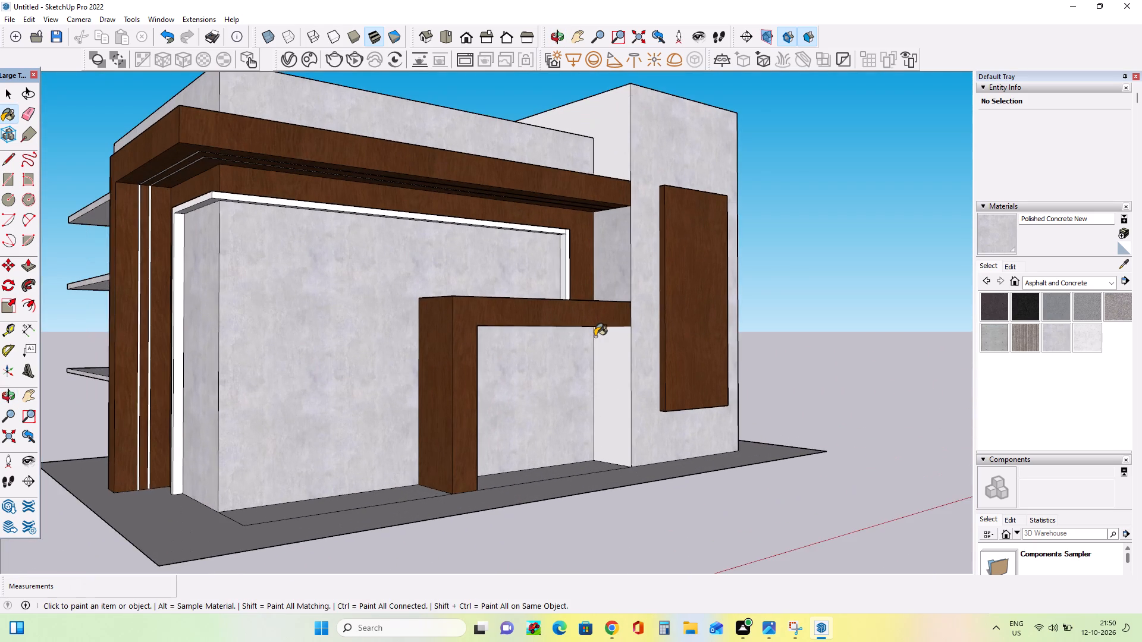
pyautogui.moveTo(595, 335); pyautogui.dragTo(601, 344, button='middle')
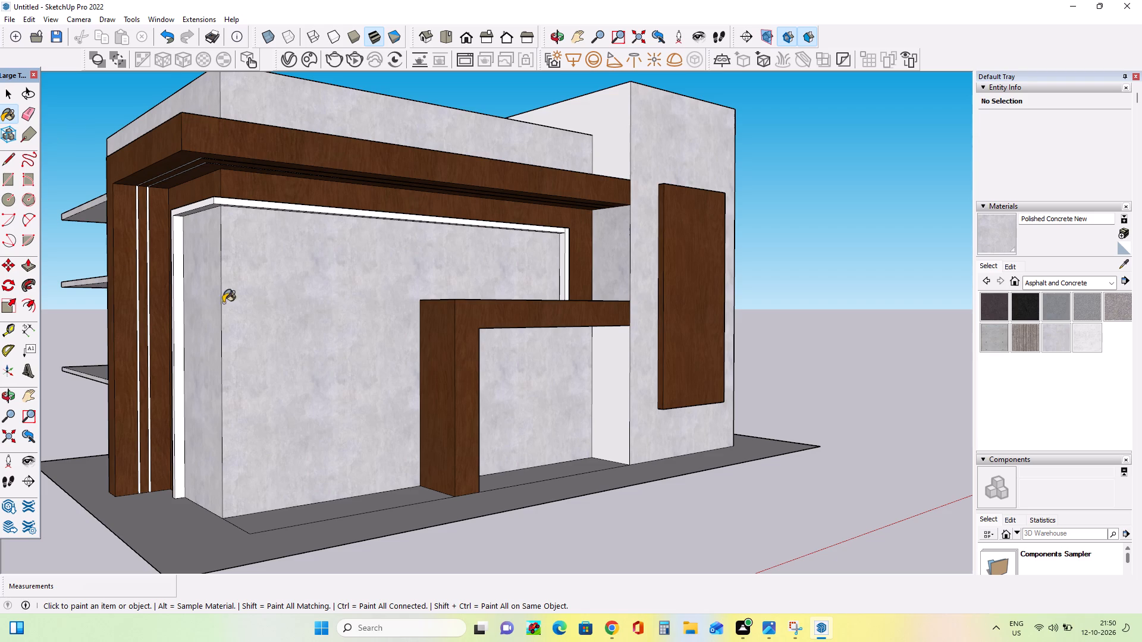
pyautogui.click(26, 270)
pyautogui.rightClick(26, 270)
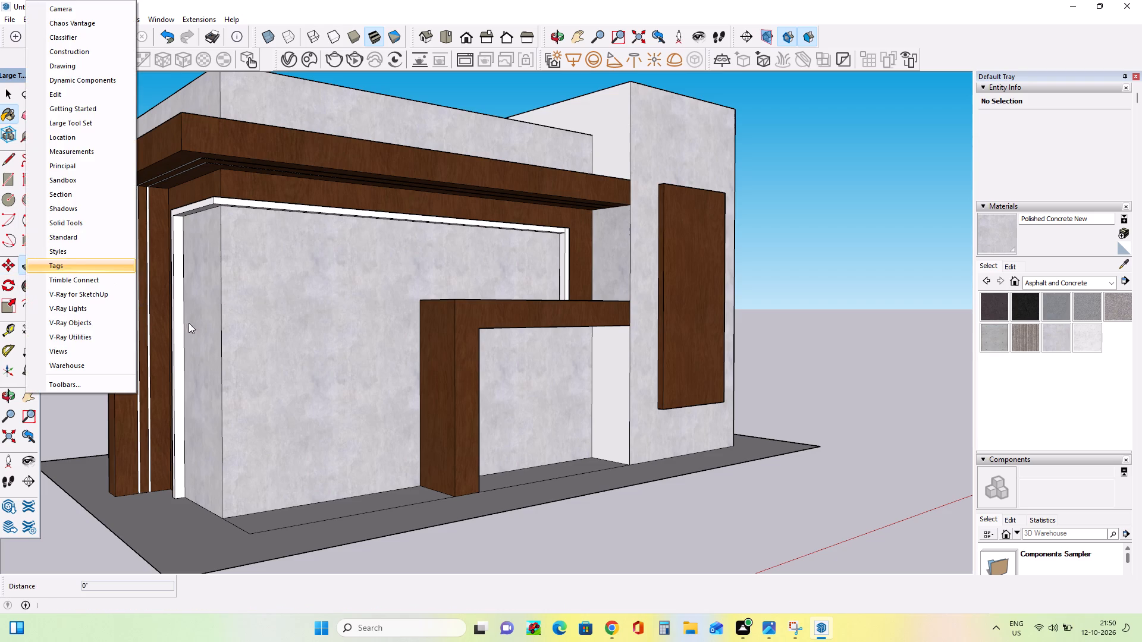
pyautogui.click(207, 330)
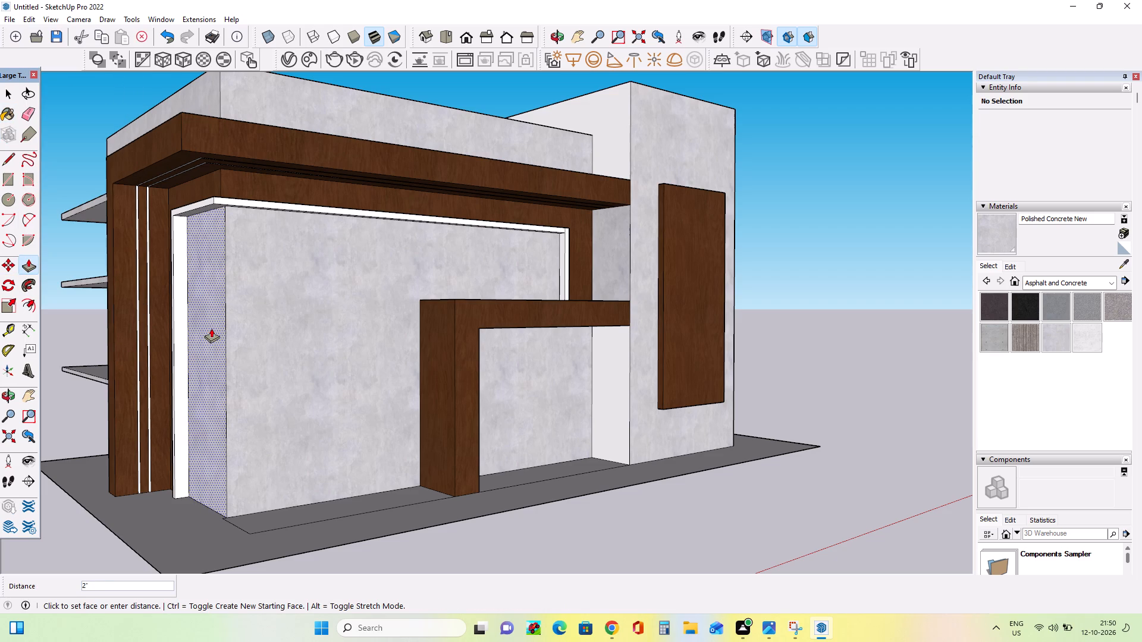
pyautogui.click(211, 328)
pyautogui.click(271, 335)
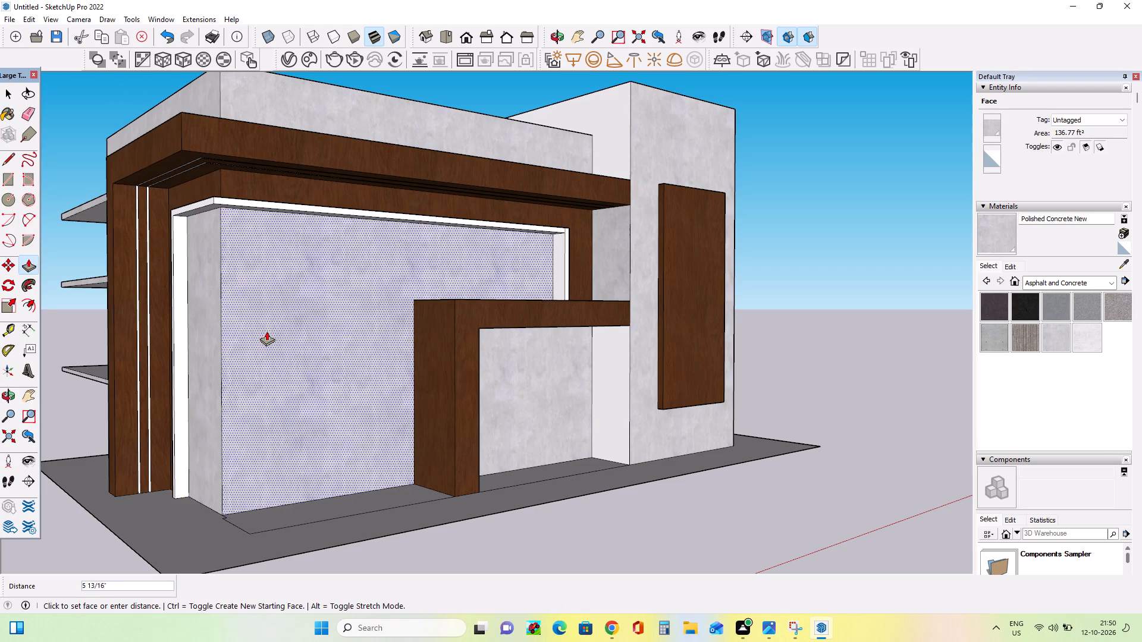
pyautogui.click(268, 331)
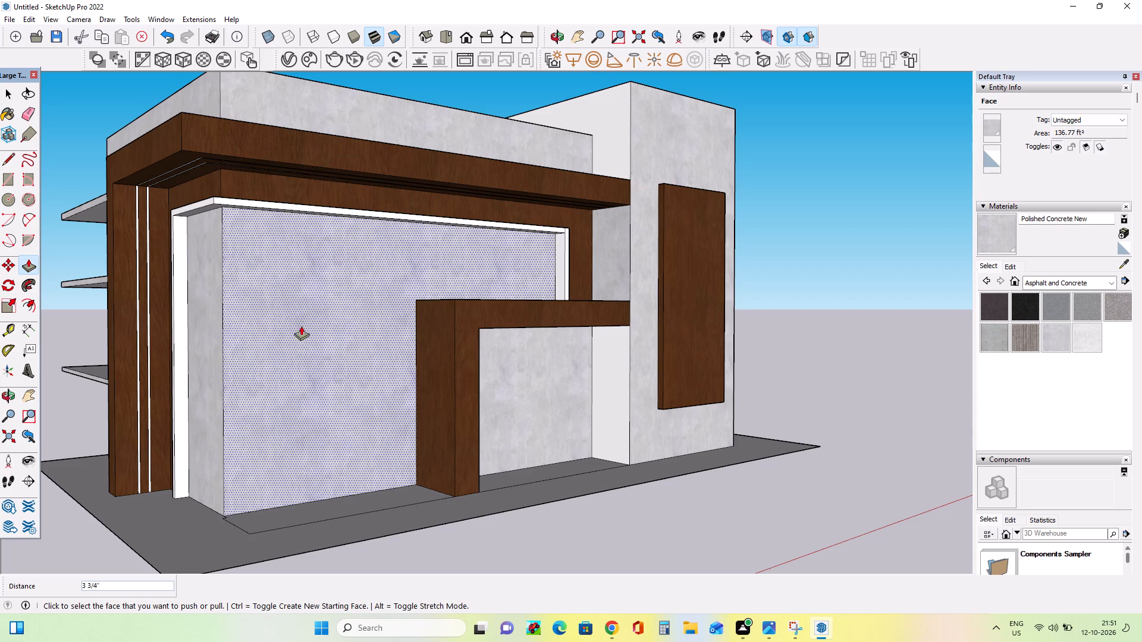
# Examine the glazing divisions in the reference image and compare them with the modelled glazing block.
pyautogui.moveTo(305, 323); pyautogui.dragTo(337, 319, button='middle')
pyautogui.scroll(-1, 163, 214)
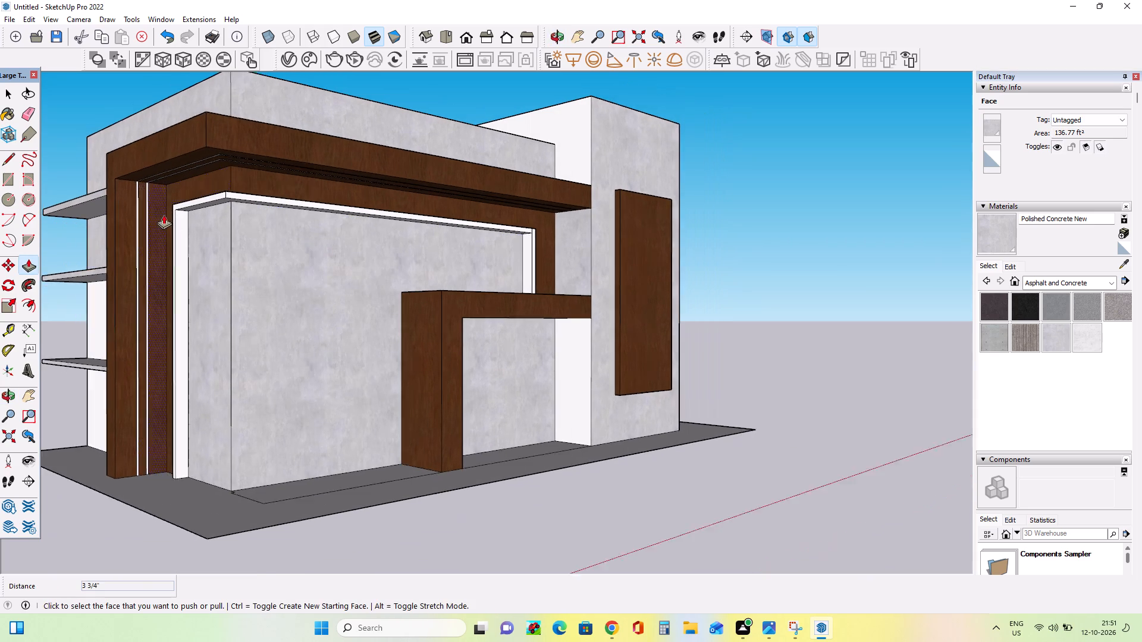
pyautogui.scroll(-1, 164, 215)
pyautogui.scroll(-4, 220, 232)
pyautogui.moveTo(303, 279); pyautogui.dragTo(249, 304, button='middle')
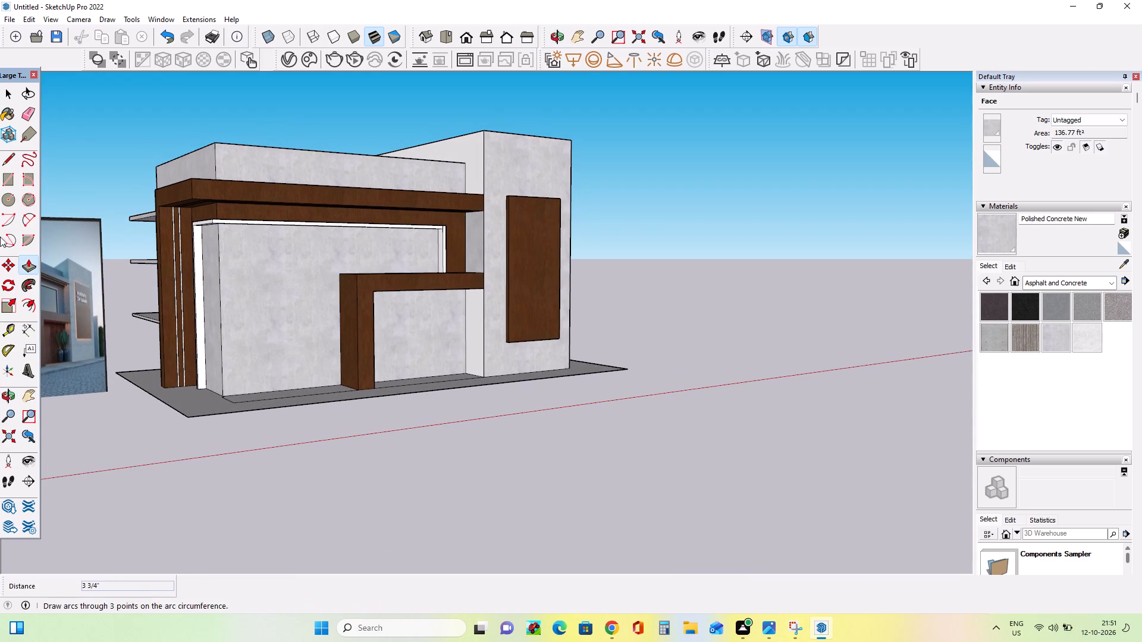
pyautogui.click(3, 181)
pyautogui.moveTo(237, 312); pyautogui.dragTo(237, 282, button='middle')
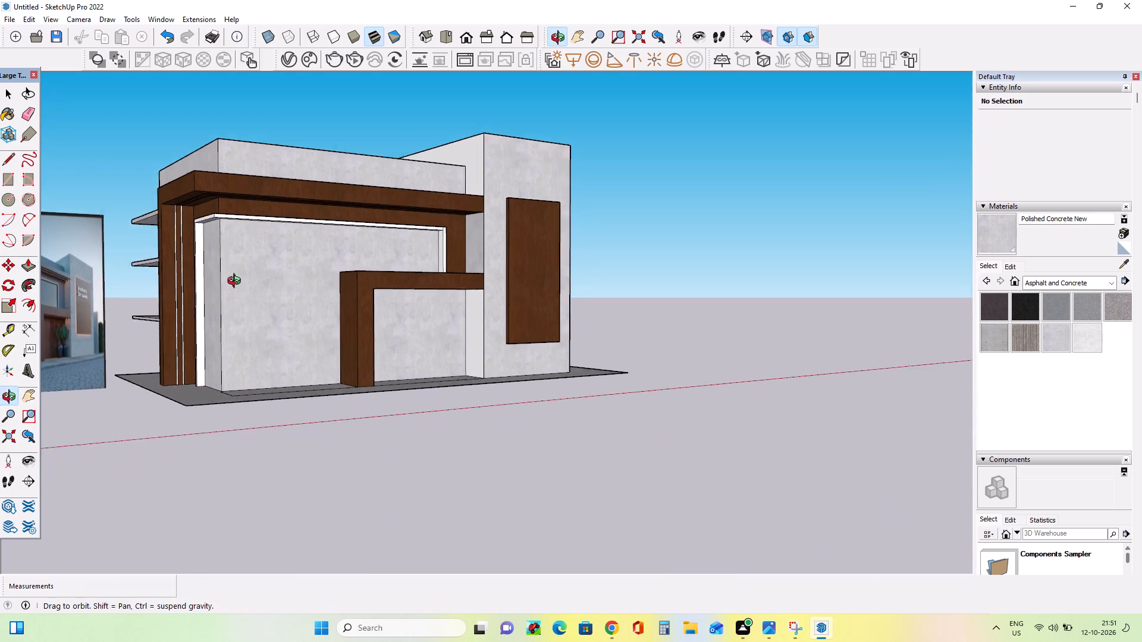
pyautogui.moveTo(237, 282); pyautogui.dragTo(236, 281, button='middle')
pyautogui.scroll(1, 236, 280)
pyautogui.scroll(4, 234, 350)
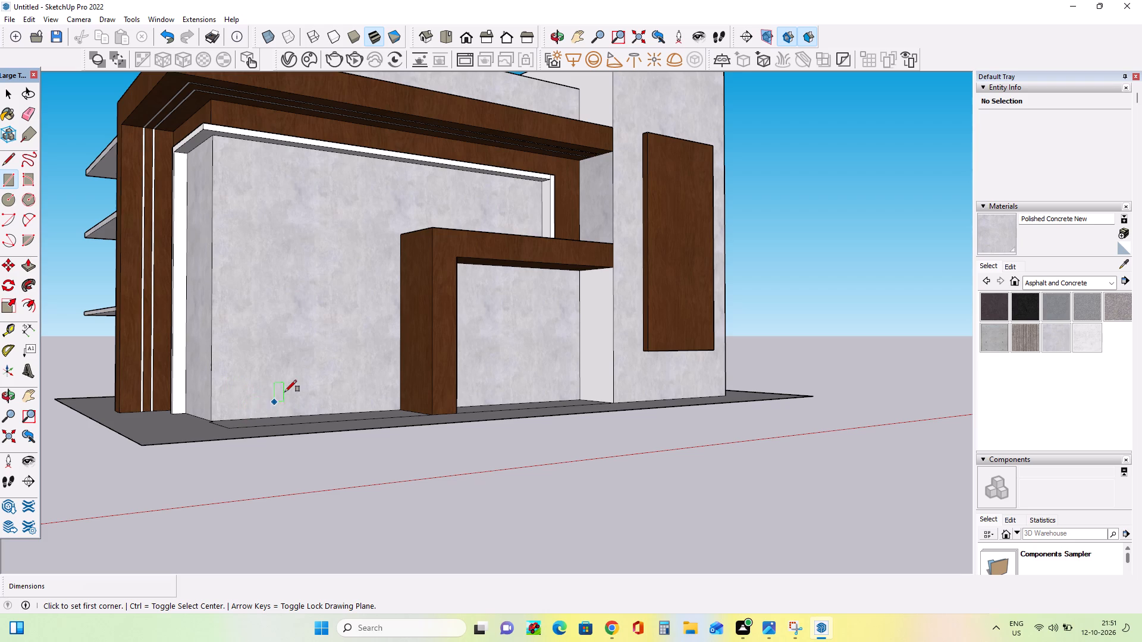
pyautogui.scroll(-9, 285, 392)
pyautogui.scroll(11, 129, 386)
pyautogui.scroll(-1, 111, 366)
pyautogui.scroll(6, 109, 361)
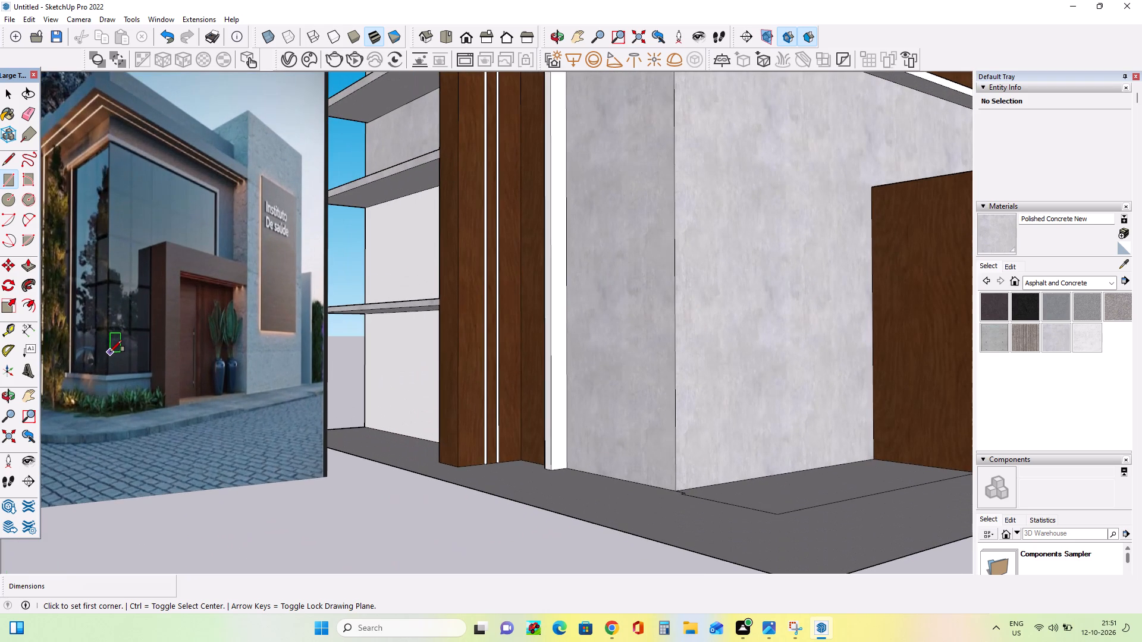
pyautogui.scroll(-6, 110, 353)
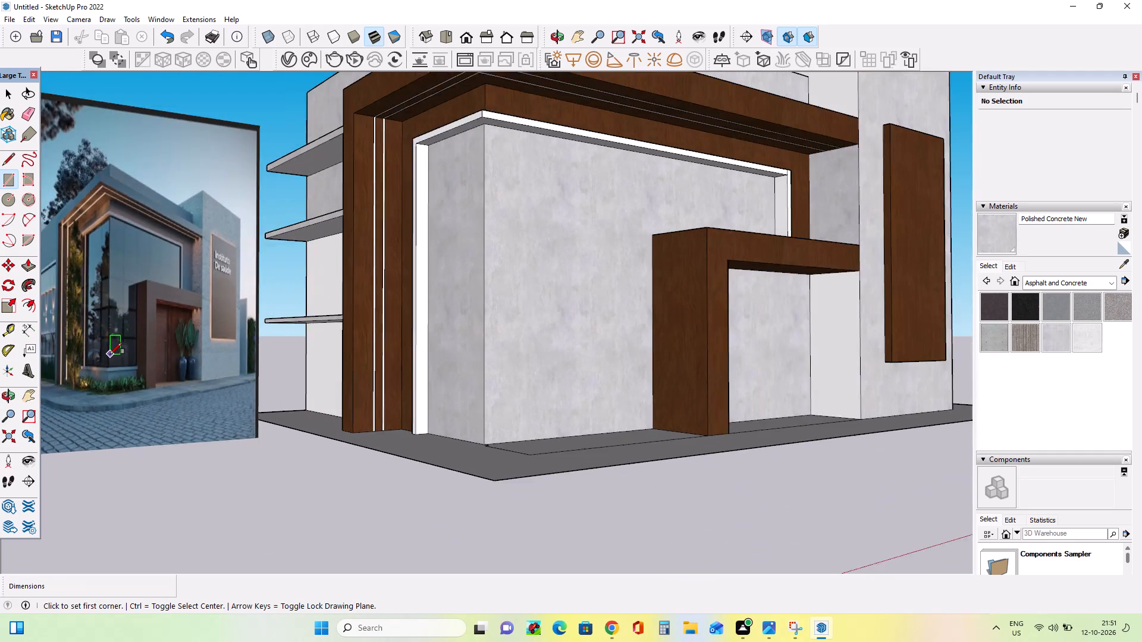
pyautogui.scroll(-6, 110, 357)
# Draw a full-height vertical strip about 3" wide and 11' 11" high midway across the glazing block's side face.
pyautogui.moveTo(328, 298); pyautogui.dragTo(299, 309, button='middle')
pyautogui.scroll(3, 363, 288)
pyautogui.moveTo(263, 427); pyautogui.dragTo(485, 448, button='middle')
pyautogui.click(379, 476)
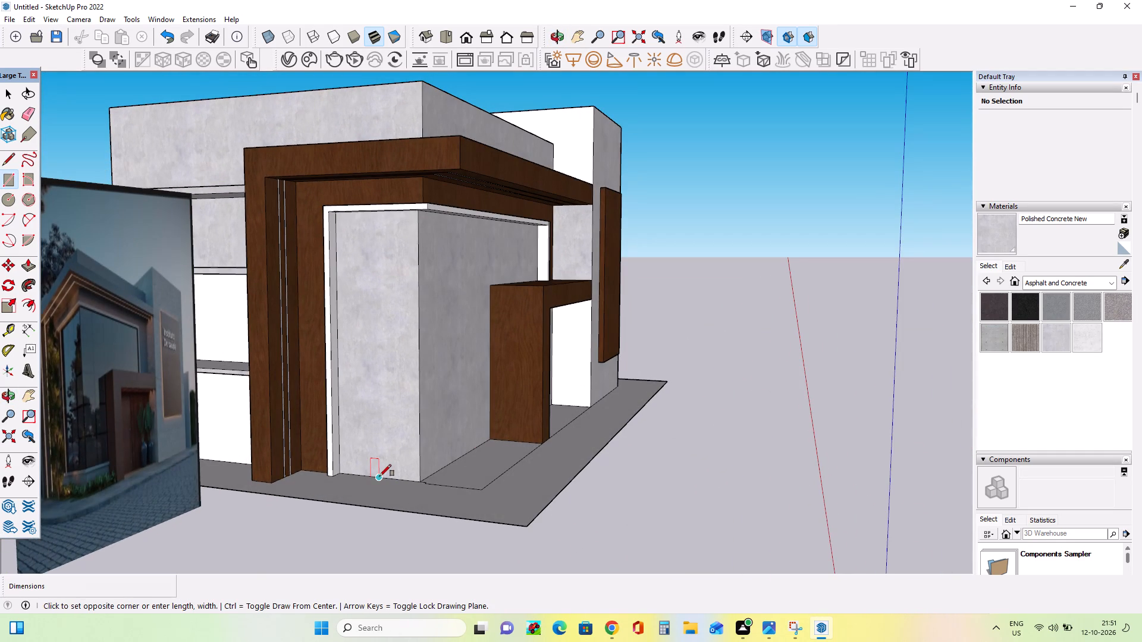
pyautogui.scroll(4, 379, 215)
pyautogui.moveTo(379, 214); pyautogui.dragTo(381, 213, button='middle')
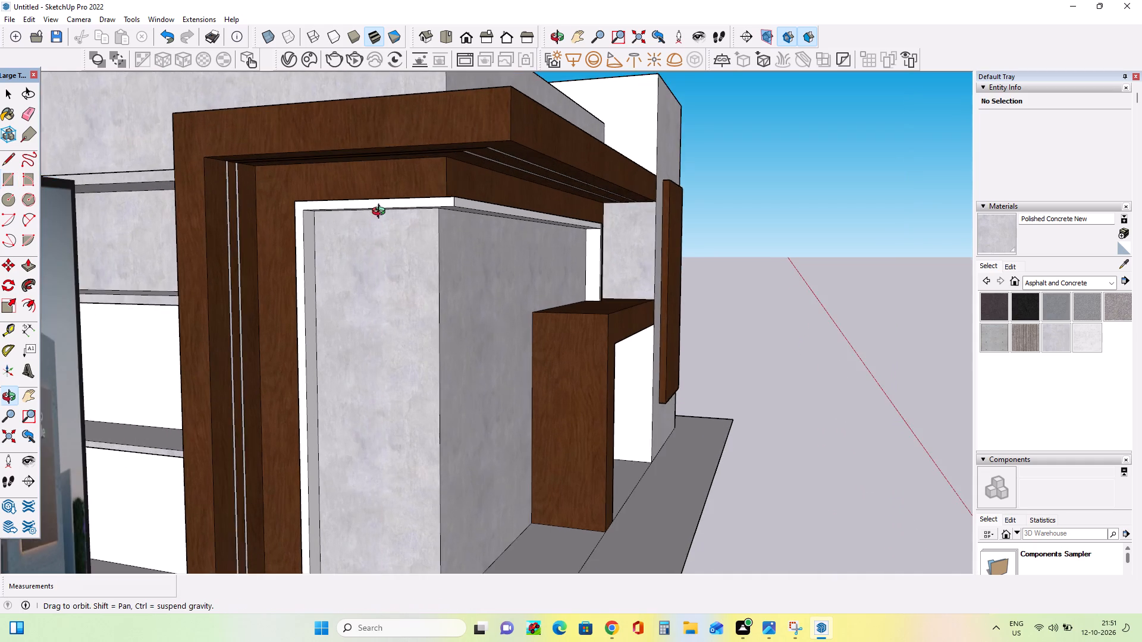
pyautogui.moveTo(381, 213); pyautogui.dragTo(406, 165, button='middle')
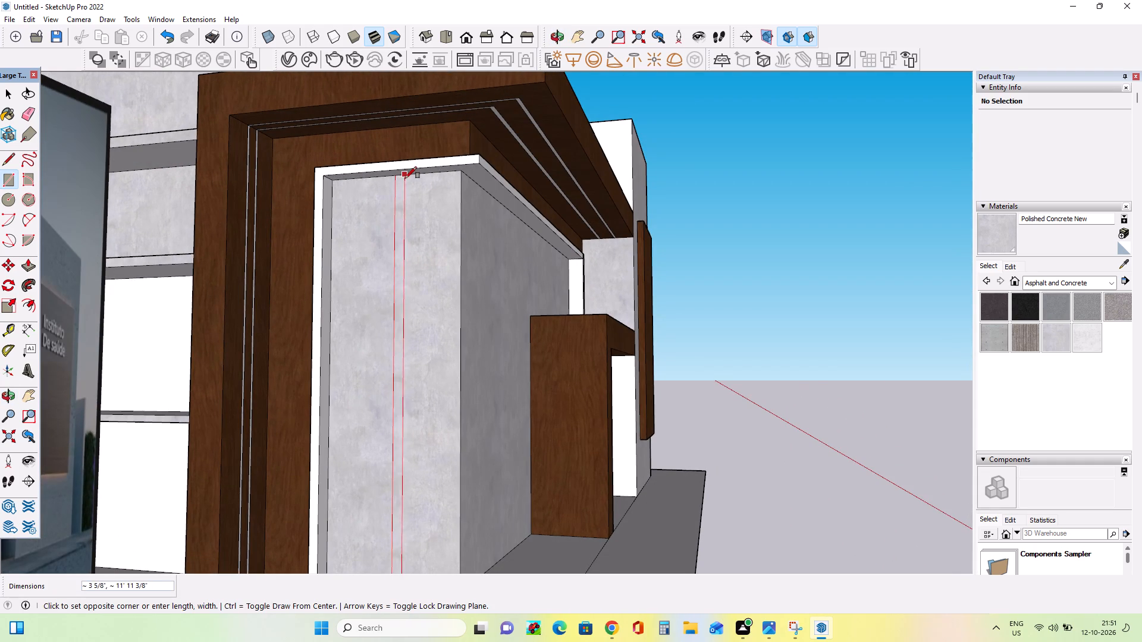
pyautogui.scroll(8, 404, 178)
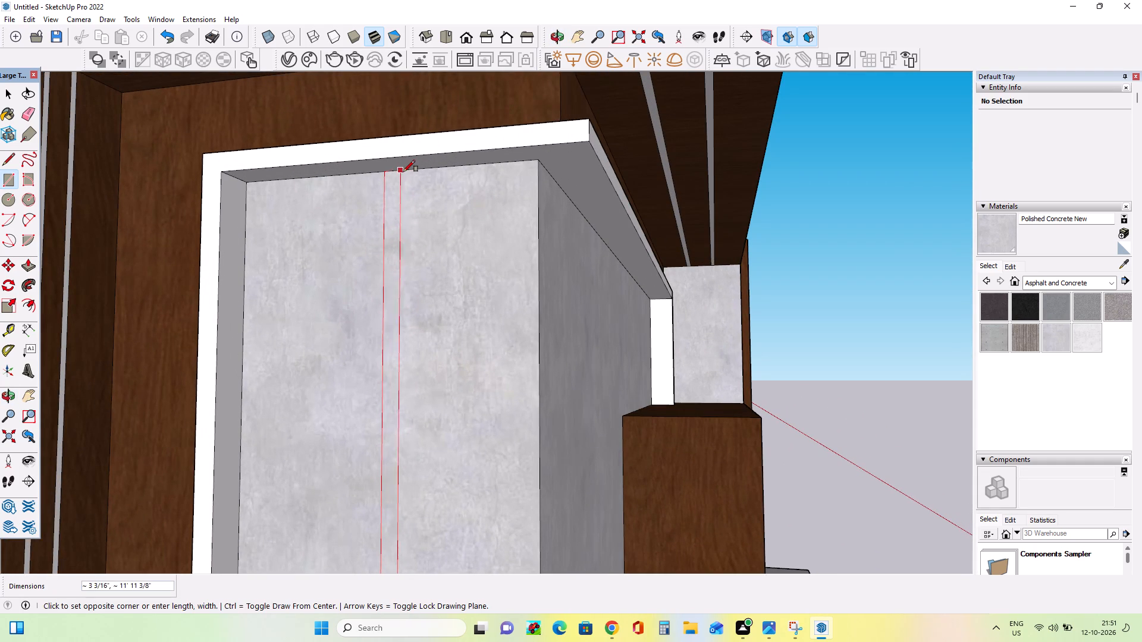
pyautogui.moveTo(403, 172); pyautogui.dragTo(397, 171)
pyautogui.click(396, 171)
pyautogui.scroll(-8, 403, 194)
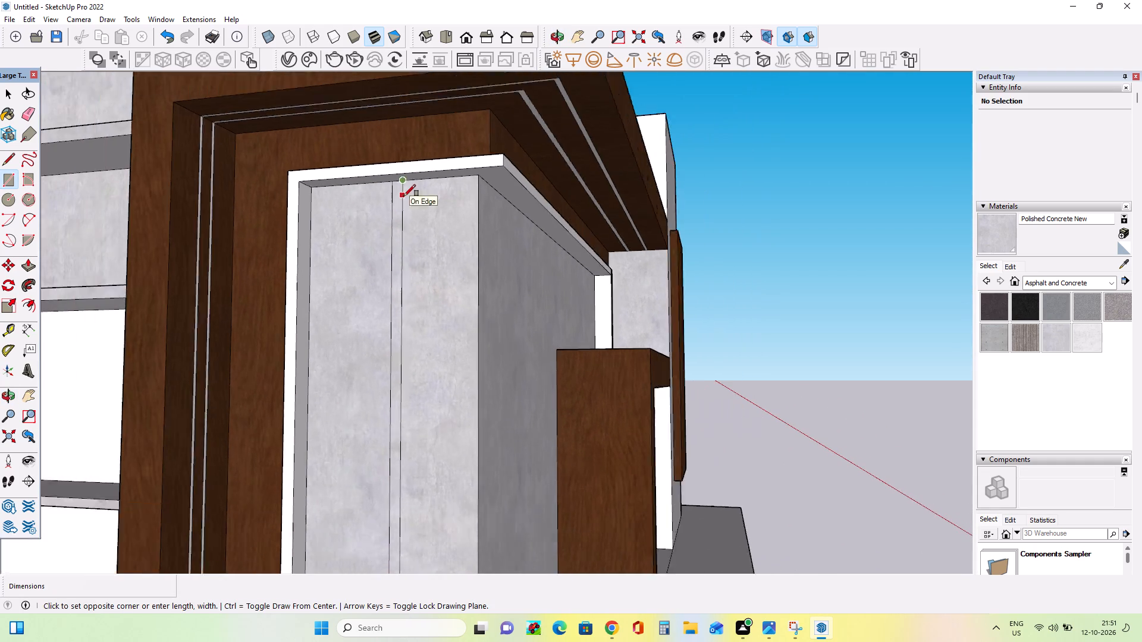
pyautogui.scroll(-16, 404, 196)
pyautogui.moveTo(466, 257); pyautogui.dragTo(301, 306, button='middle')
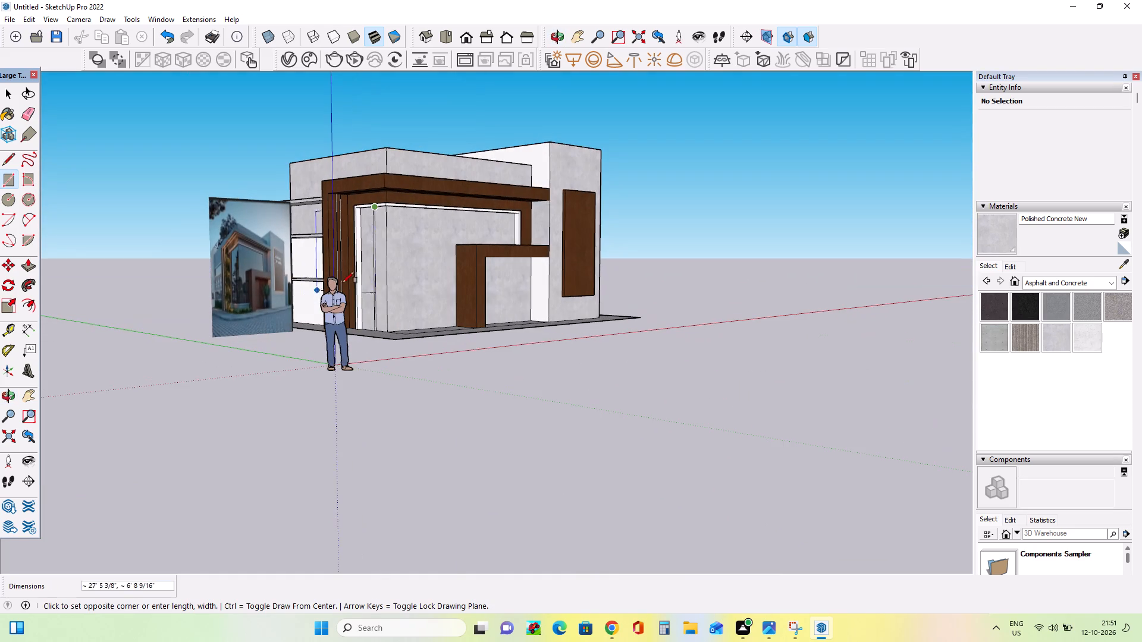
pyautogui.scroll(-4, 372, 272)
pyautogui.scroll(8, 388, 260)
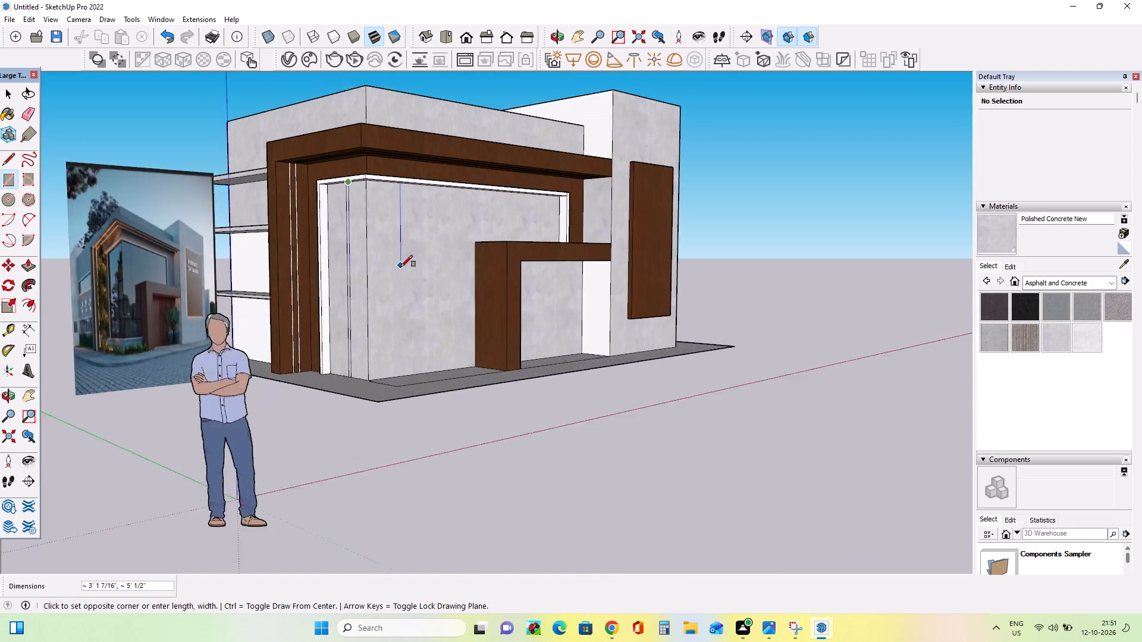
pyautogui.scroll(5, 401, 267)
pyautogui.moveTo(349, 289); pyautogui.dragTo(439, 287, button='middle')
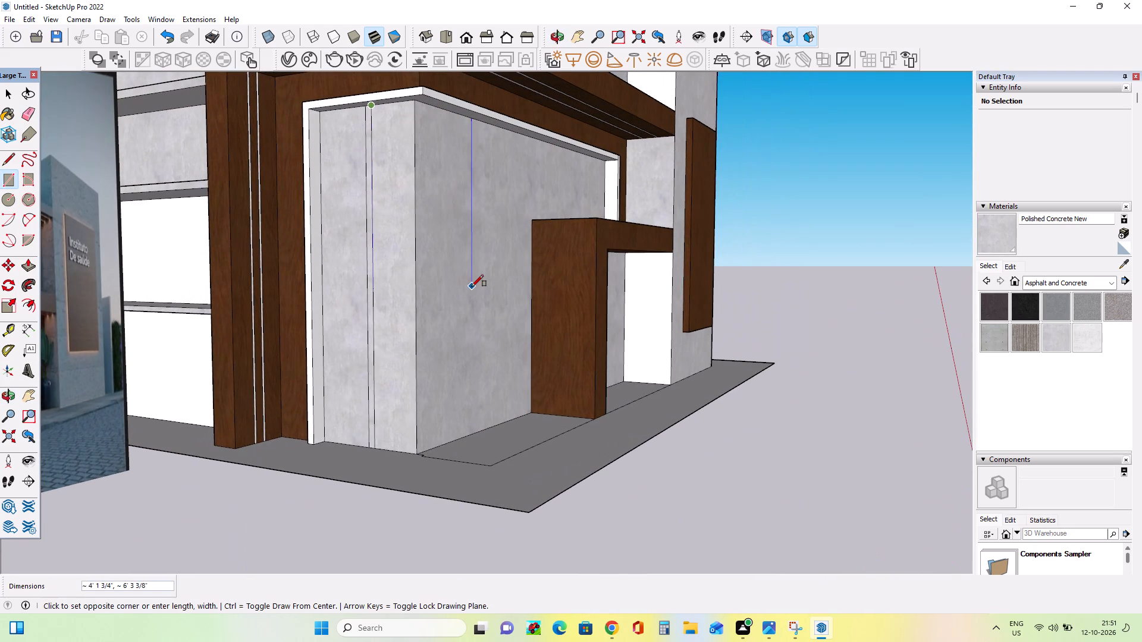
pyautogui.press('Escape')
# Paint the vertical strip on the glazing block's side face with Asphalt New.
pyautogui.moveTo(356, 320); pyautogui.dragTo(431, 310, button='middle')
pyautogui.scroll(-5, 386, 273)
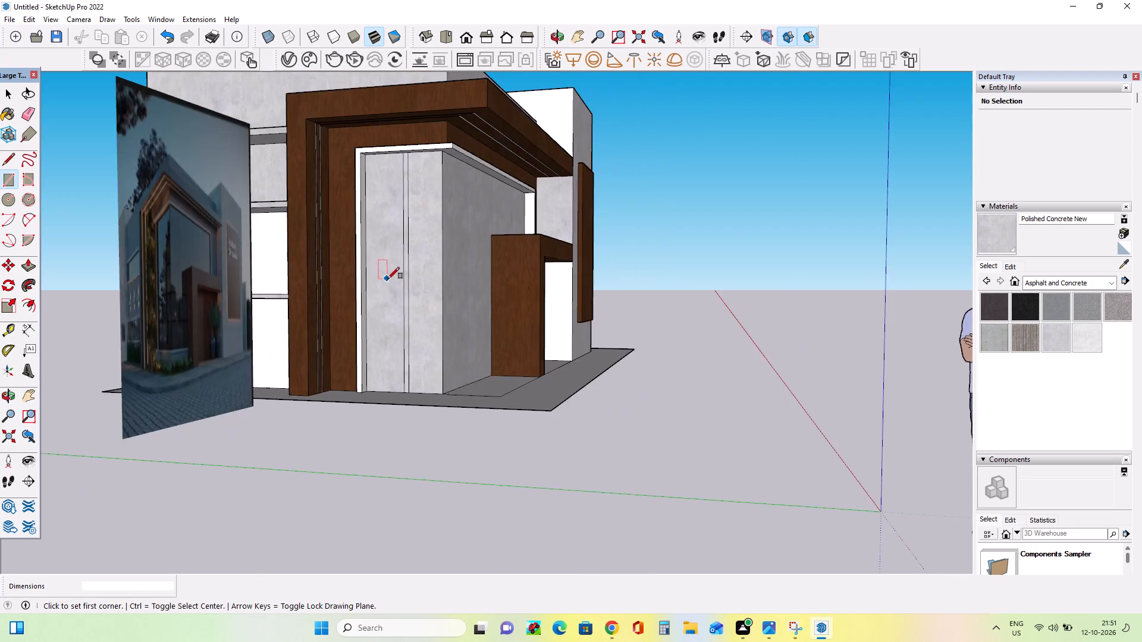
pyautogui.scroll(-12, 388, 279)
pyautogui.moveTo(421, 292); pyautogui.dragTo(189, 332, button='middle')
pyautogui.scroll(3, 479, 251)
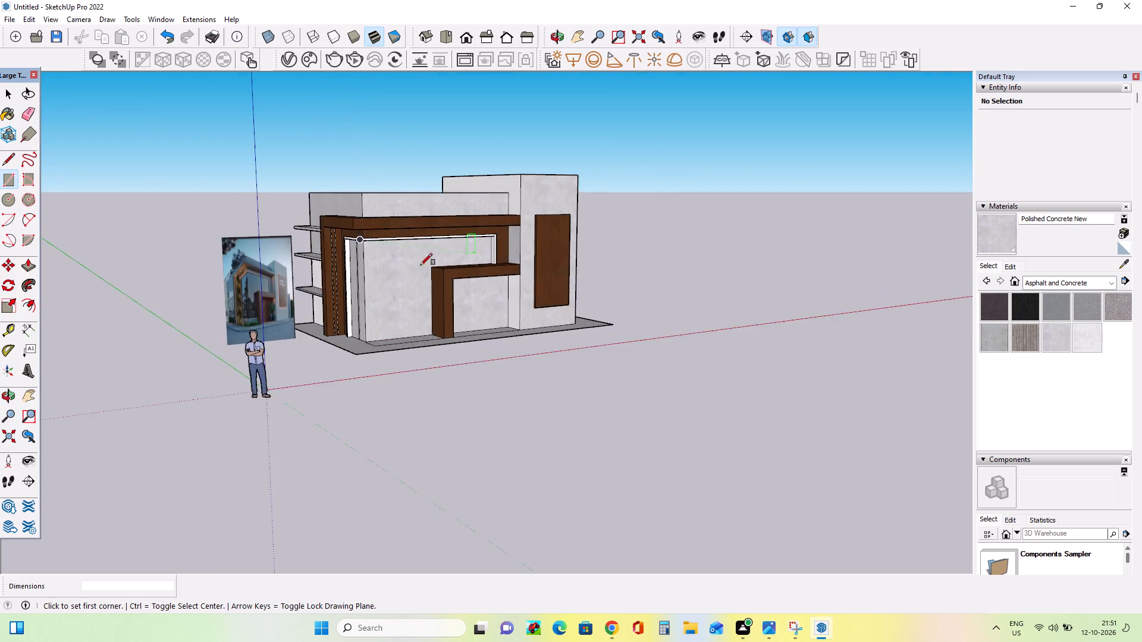
pyautogui.scroll(10, 421, 265)
pyautogui.moveTo(389, 278); pyautogui.dragTo(418, 257, button='middle')
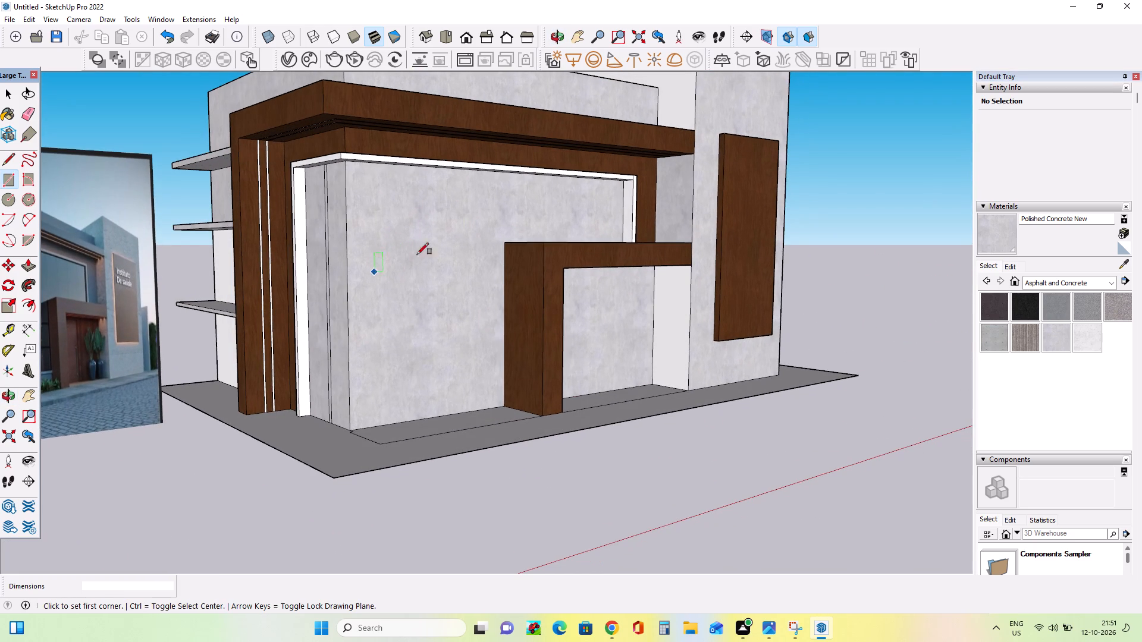
pyautogui.click(990, 302)
pyautogui.scroll(1, 327, 267)
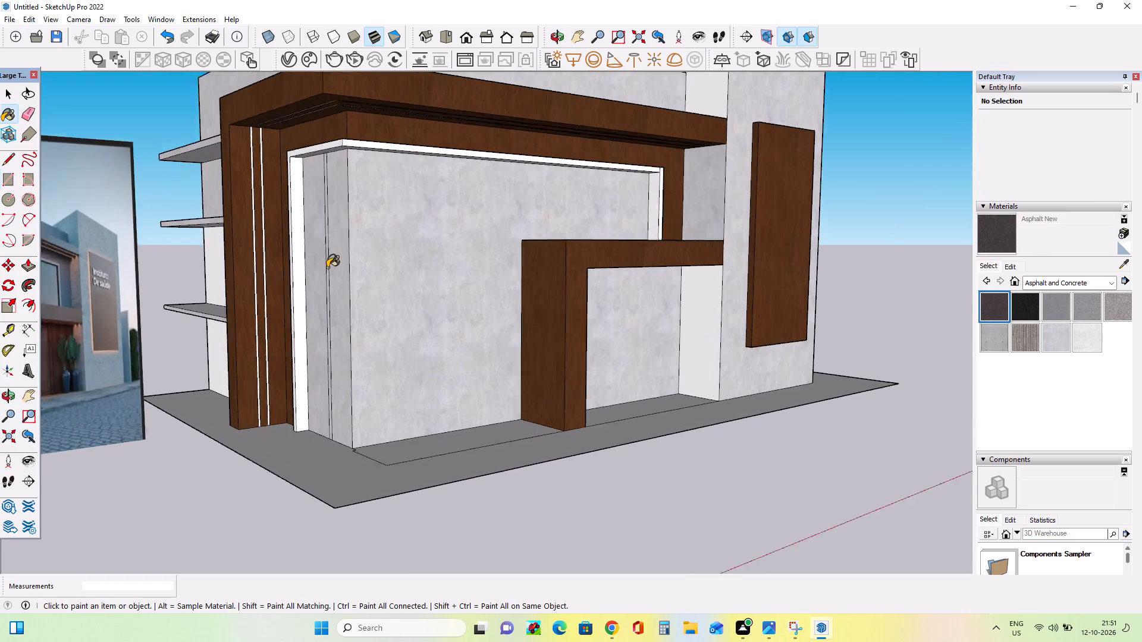
pyautogui.scroll(7, 327, 267)
pyautogui.click(328, 259)
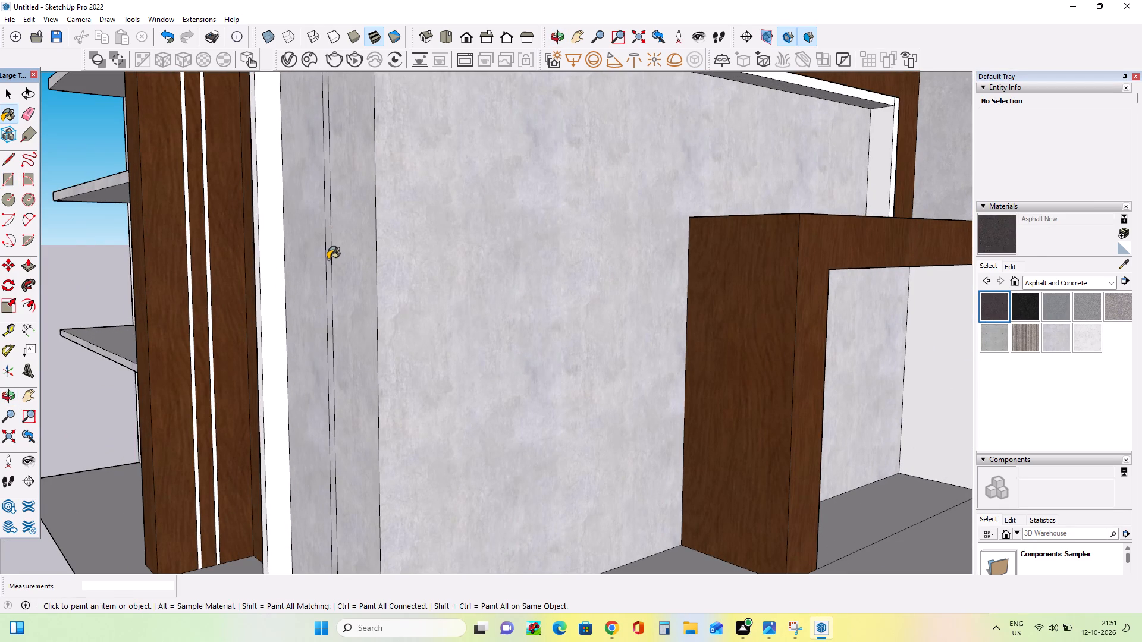
# Draw a full-height vertical strip about 7/8" wide and 11' 11 3/8" high on the glazing block's front face, nearest the side-face corner.
pyautogui.scroll(-12, 343, 262)
pyautogui.moveTo(407, 271); pyautogui.dragTo(375, 272, button='middle')
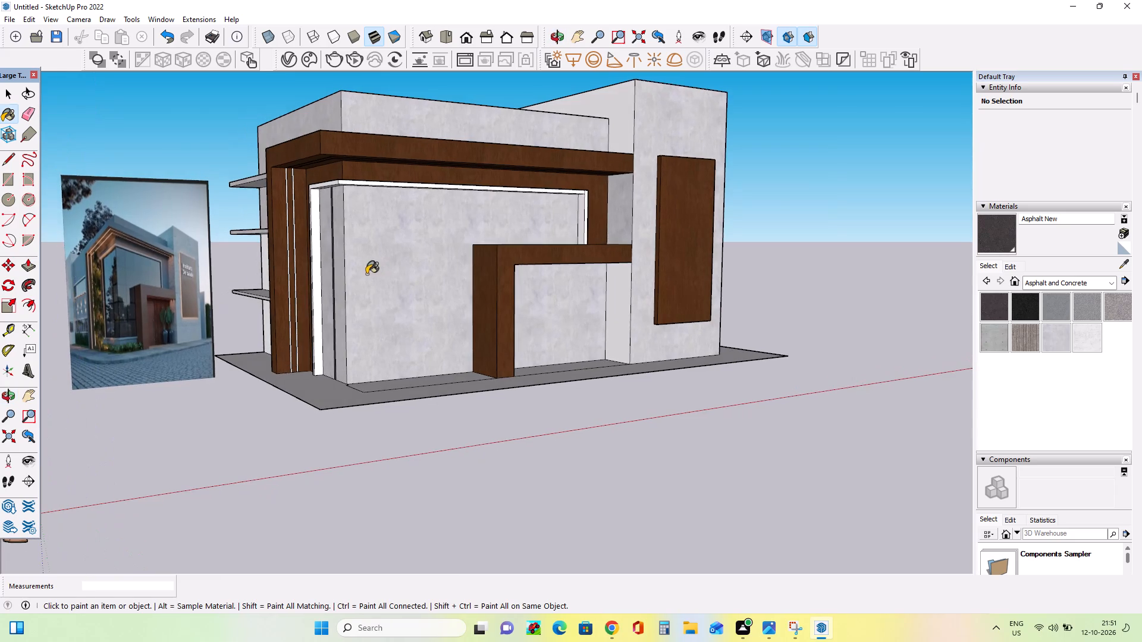
pyautogui.scroll(5, 353, 278)
pyautogui.moveTo(377, 284); pyautogui.dragTo(365, 284, button='middle')
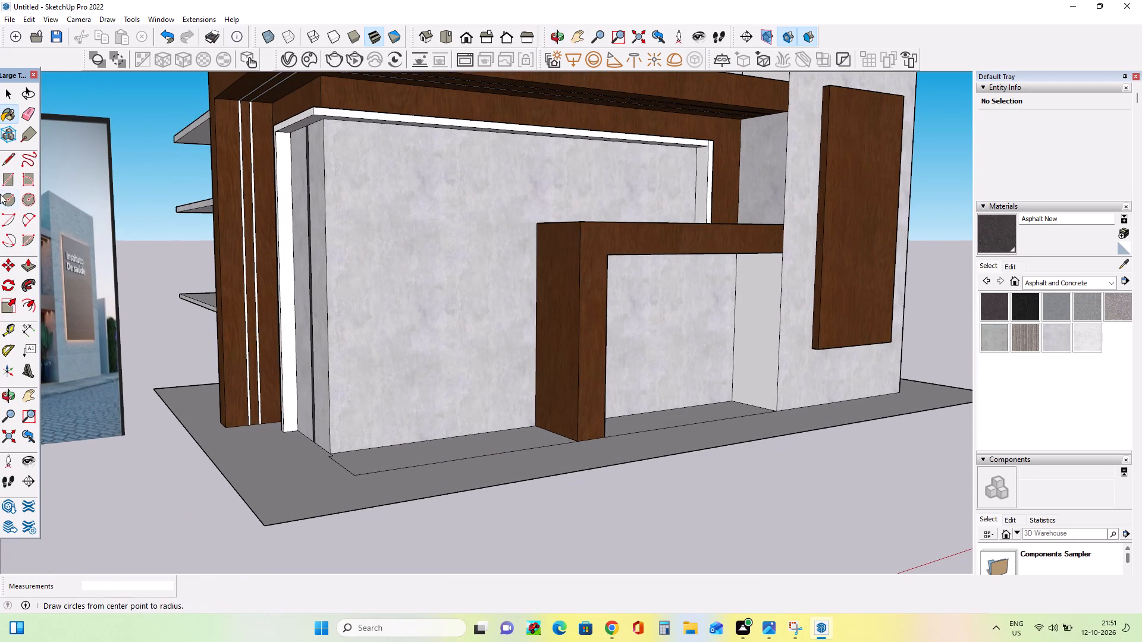
pyautogui.click(5, 179)
pyautogui.scroll(1, 410, 307)
pyautogui.moveTo(410, 307); pyautogui.dragTo(373, 312, button='middle')
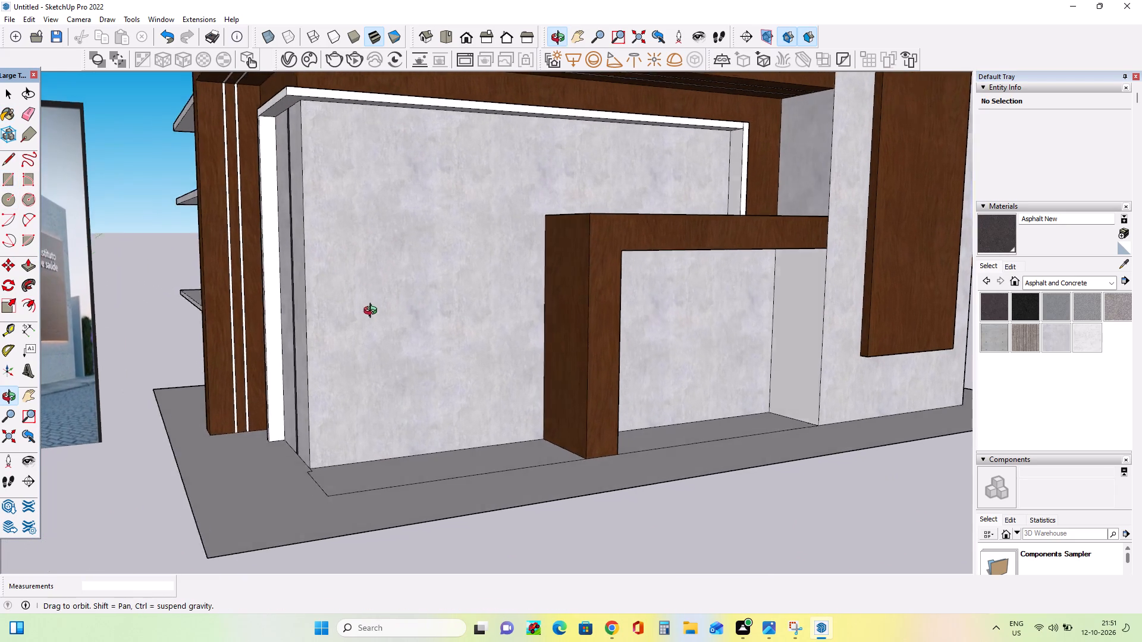
pyautogui.moveTo(373, 312); pyautogui.dragTo(361, 315, button='middle')
pyautogui.click(353, 458)
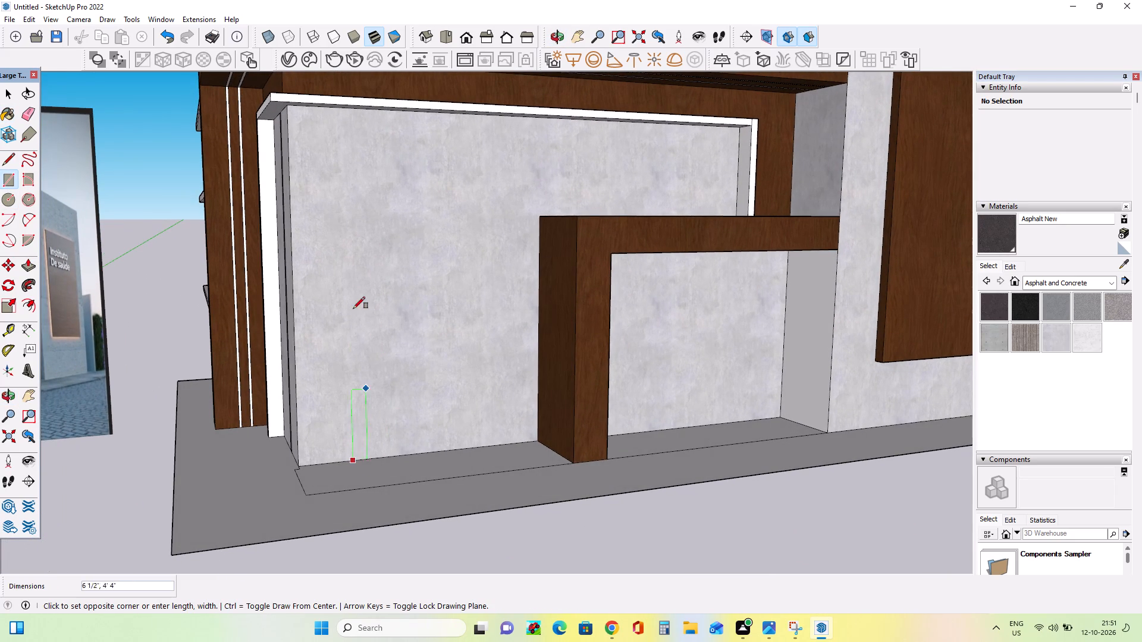
pyautogui.scroll(5, 346, 163)
pyautogui.moveTo(330, 150); pyautogui.dragTo(286, 141, button='middle')
pyautogui.scroll(-4, 307, 142)
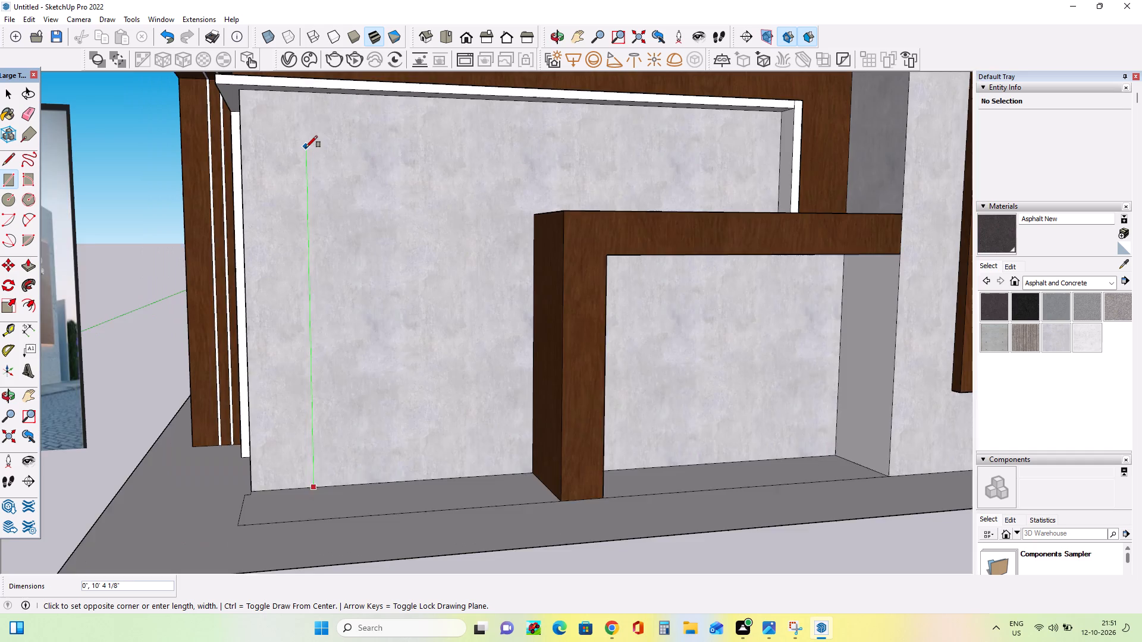
pyautogui.scroll(-4, 306, 147)
pyautogui.moveTo(300, 110); pyautogui.dragTo(299, 91, button='middle')
pyautogui.scroll(3, 300, 96)
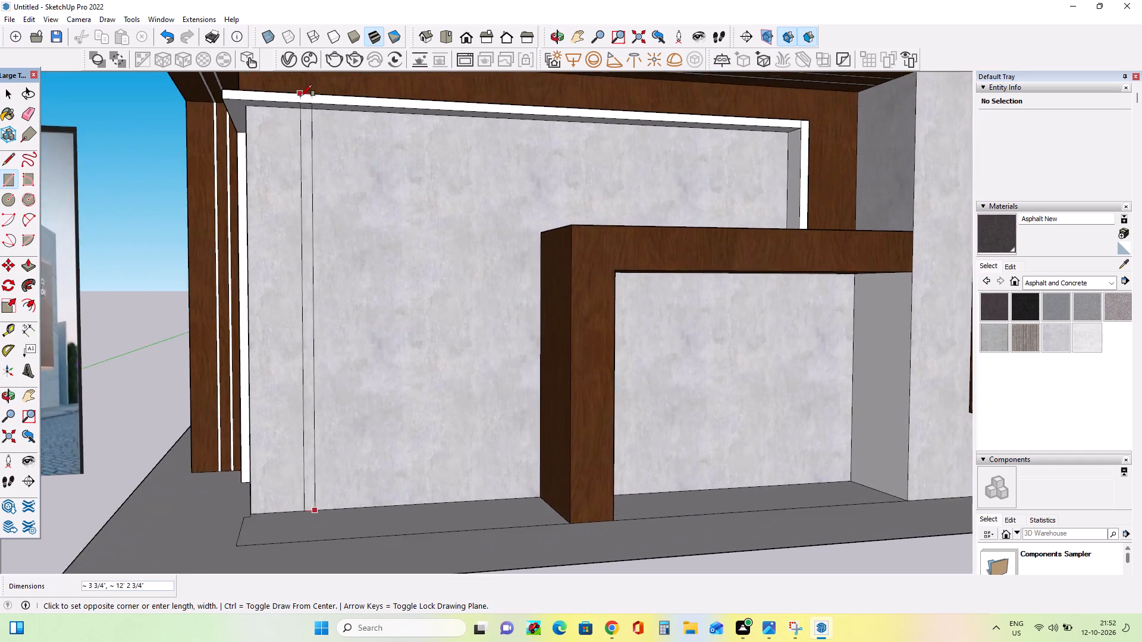
pyautogui.scroll(7, 300, 96)
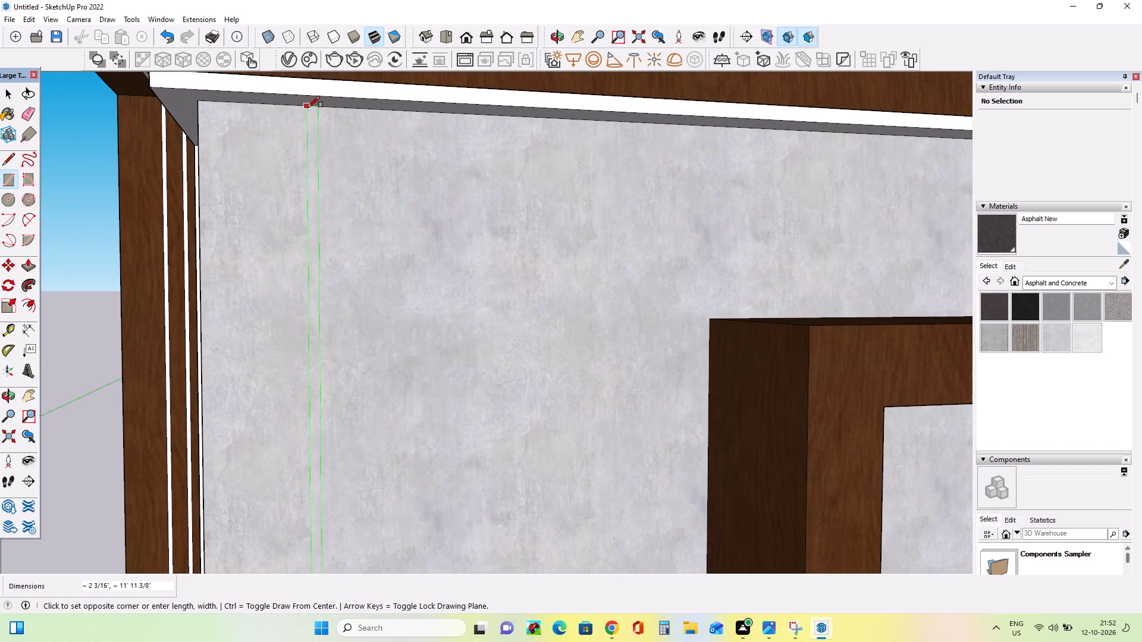
pyautogui.scroll(7, 310, 108)
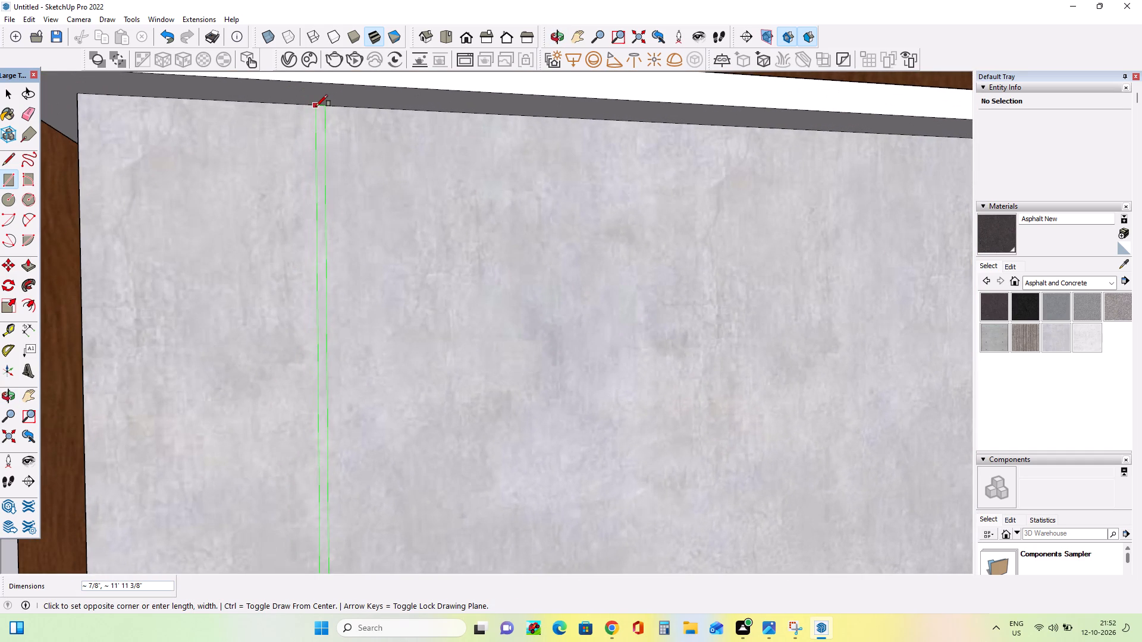
pyautogui.click(317, 106)
# Draw a second full-height strip about 1 1/8" wide on the front face, between the first strip and the wooden entrance portal.
pyautogui.scroll(-7, 334, 186)
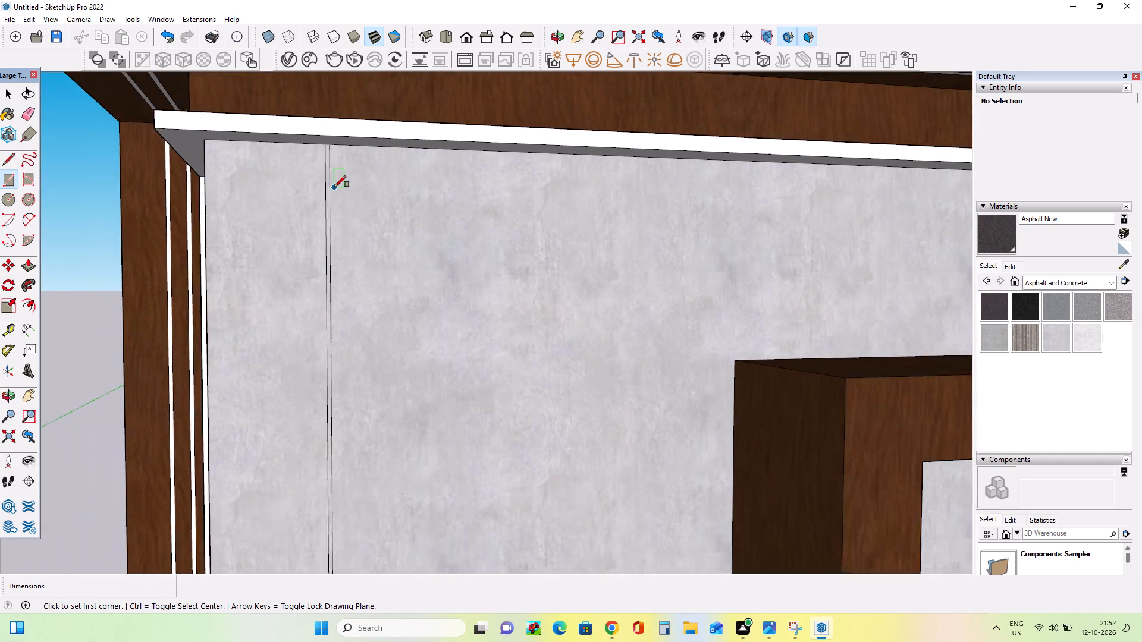
pyautogui.scroll(-11, 334, 187)
pyautogui.scroll(4, 400, 179)
pyautogui.moveTo(385, 174); pyautogui.dragTo(366, 158, button='middle')
pyautogui.click(363, 163)
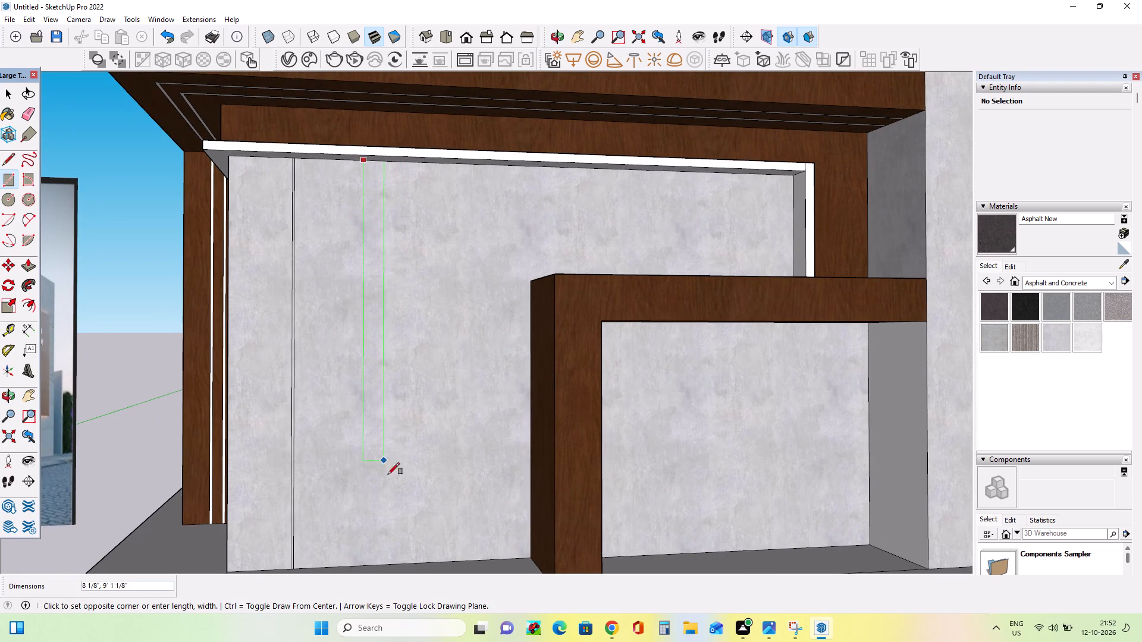
pyautogui.scroll(4, 375, 572)
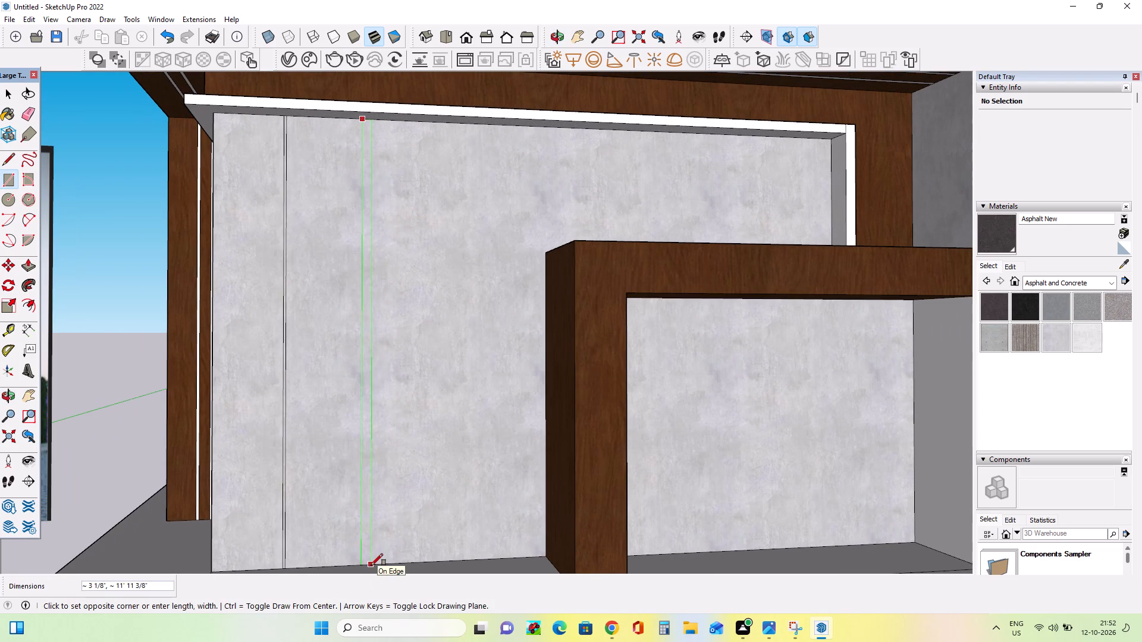
pyautogui.scroll(7, 371, 565)
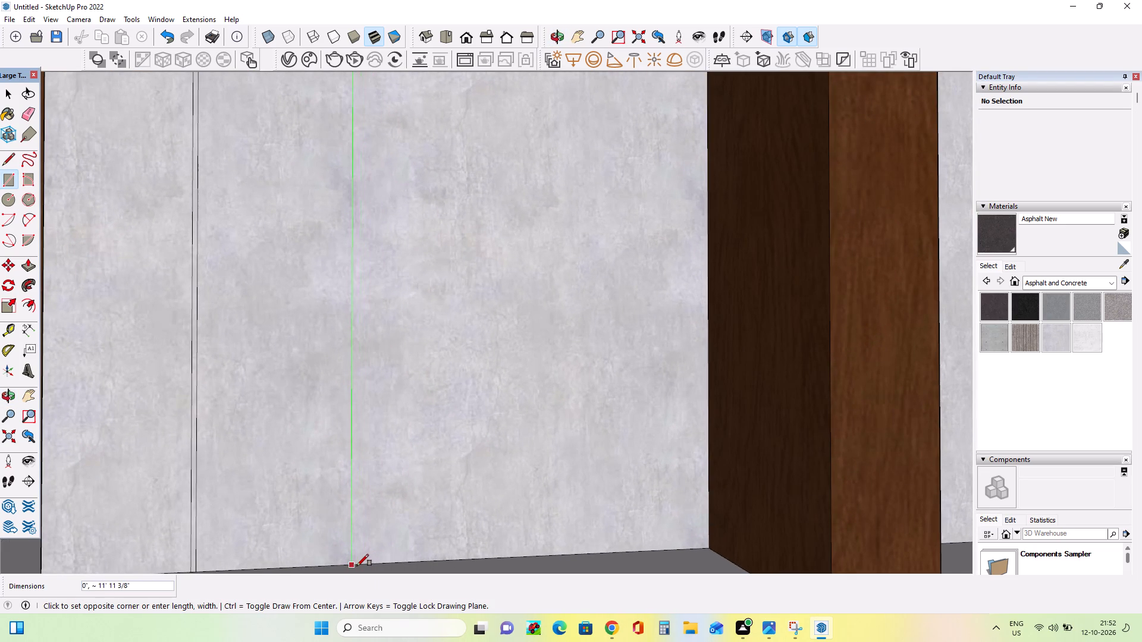
pyautogui.scroll(4, 360, 566)
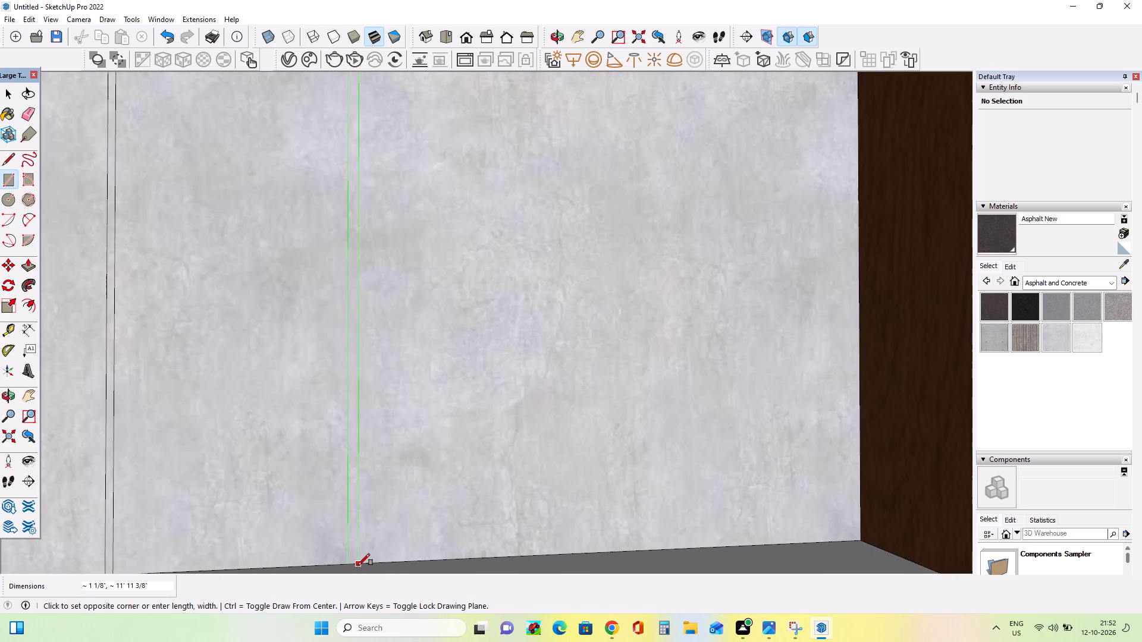
pyautogui.click(358, 565)
# Draw a third full-height strip about 1" wide on the front face, one bay further towards the entrance portal.
pyautogui.scroll(-17, 365, 534)
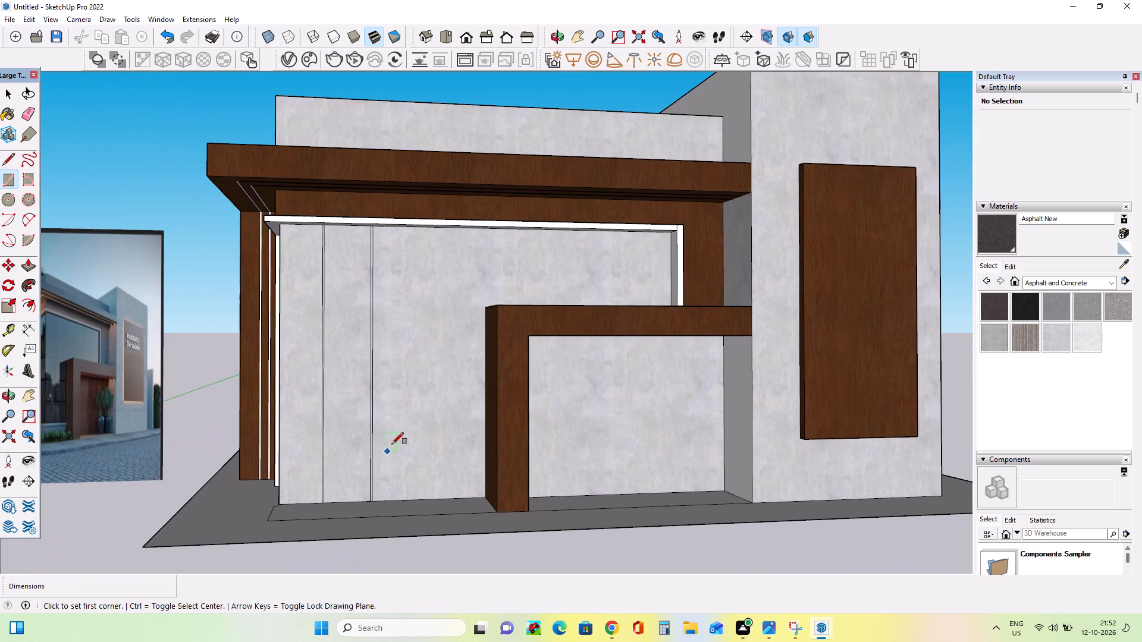
pyautogui.scroll(8, 423, 252)
pyautogui.moveTo(407, 244); pyautogui.dragTo(396, 196, button='middle')
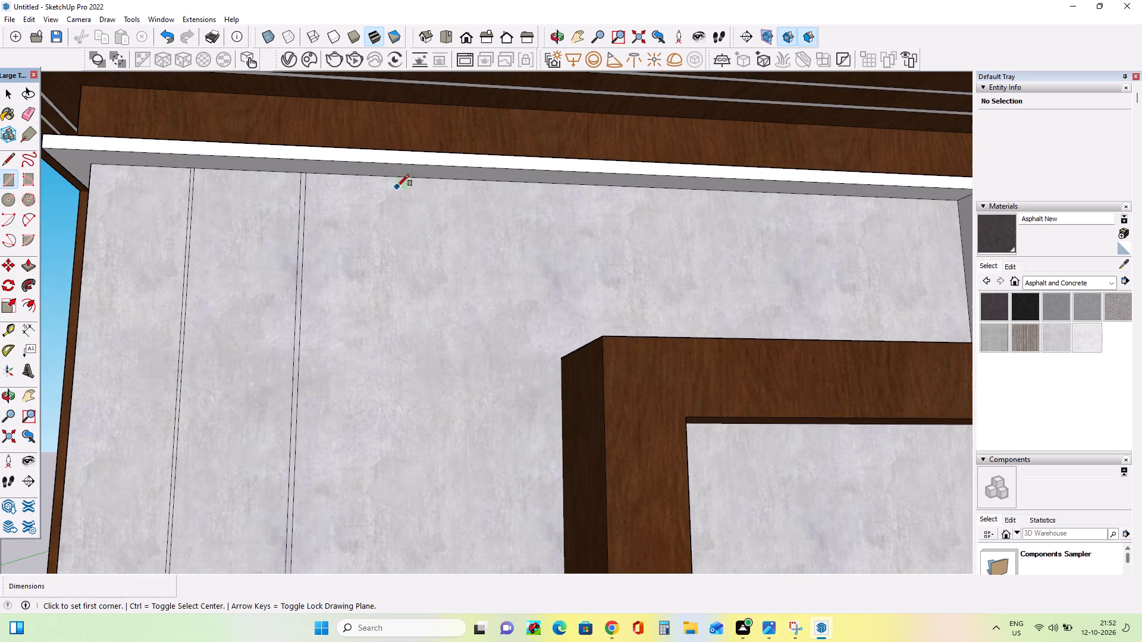
pyautogui.click(400, 178)
pyautogui.scroll(-11, 416, 335)
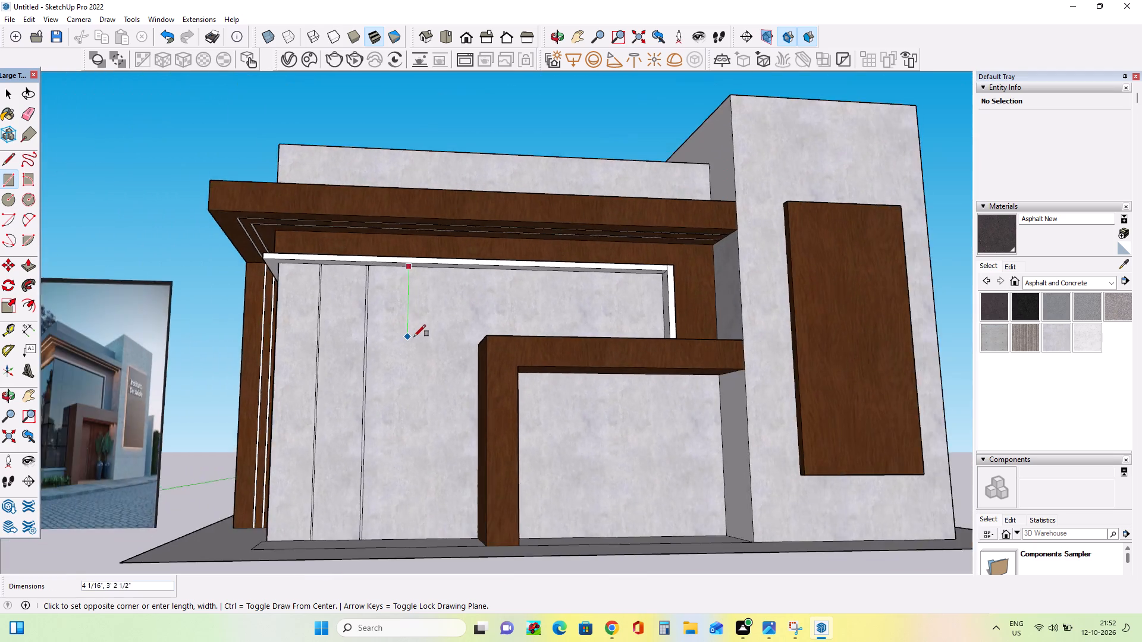
pyautogui.scroll(-2, 414, 336)
pyautogui.scroll(11, 418, 460)
pyautogui.moveTo(409, 478); pyautogui.dragTo(407, 533, button='middle')
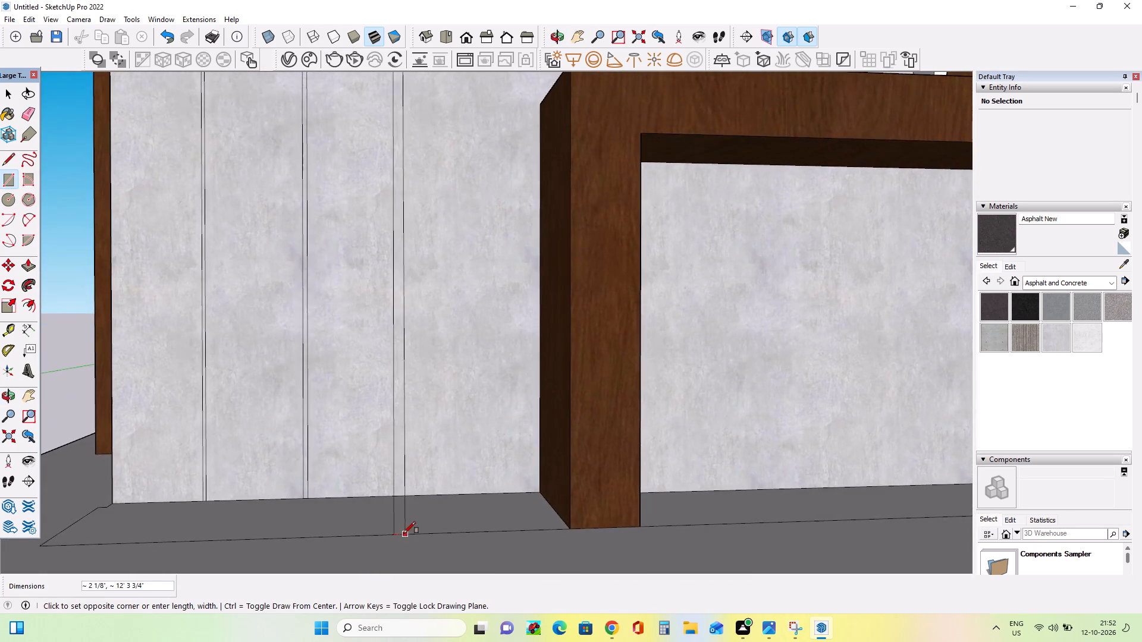
pyautogui.scroll(7, 402, 526)
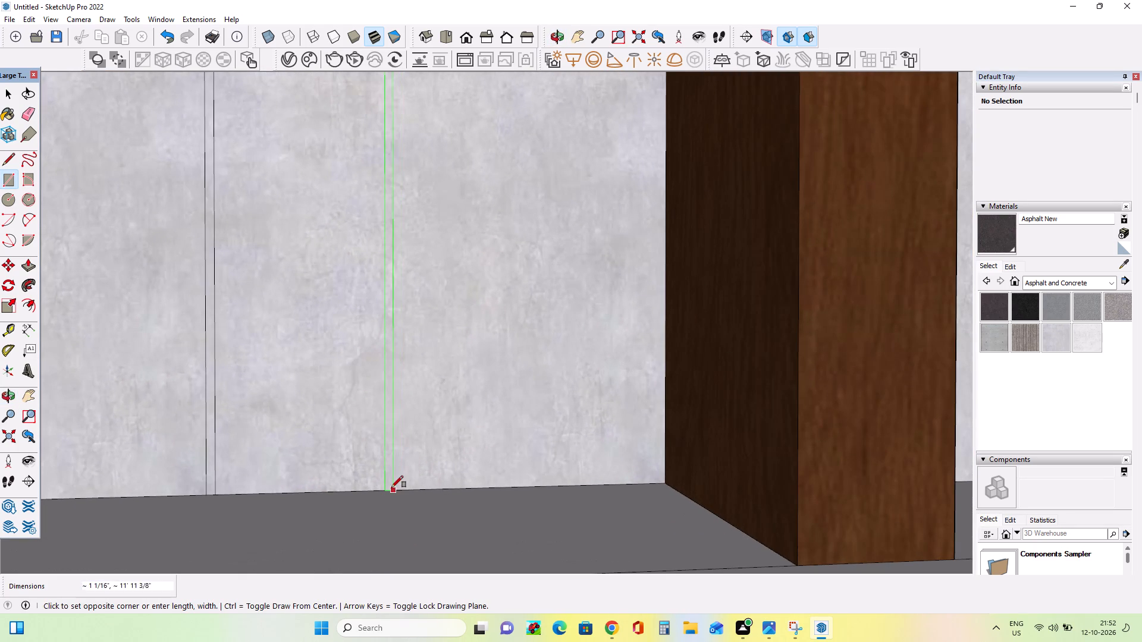
pyautogui.scroll(8, 397, 491)
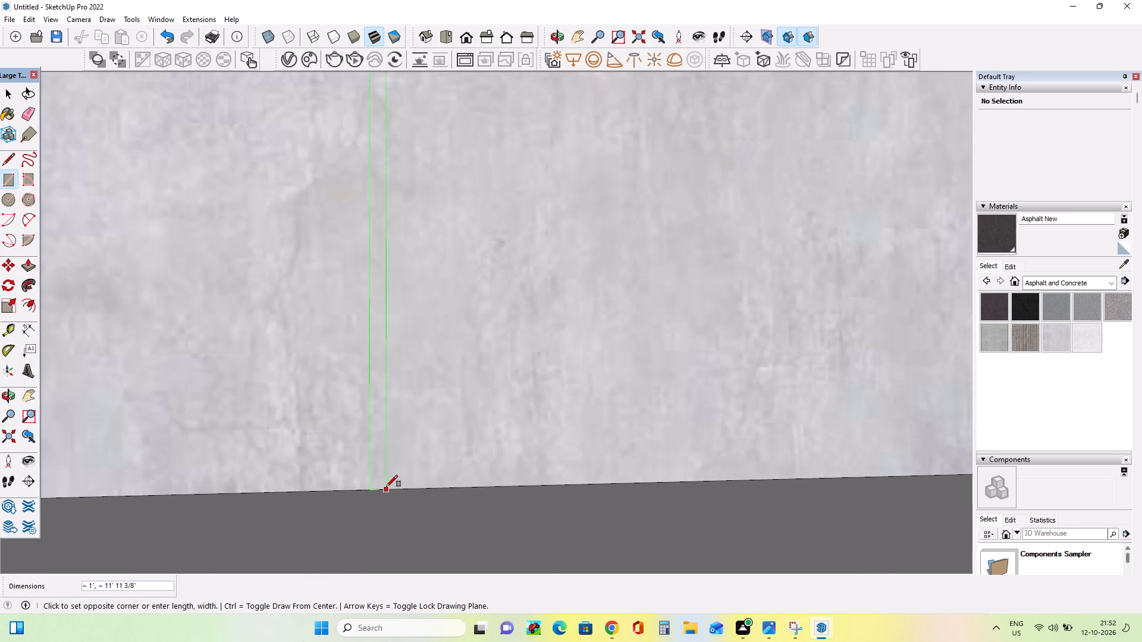
pyautogui.click(386, 487)
# Draw a fourth full-height strip about 1 1/8" wide on the front face, between the third strip and the entrance portal.
pyautogui.scroll(-18, 408, 446)
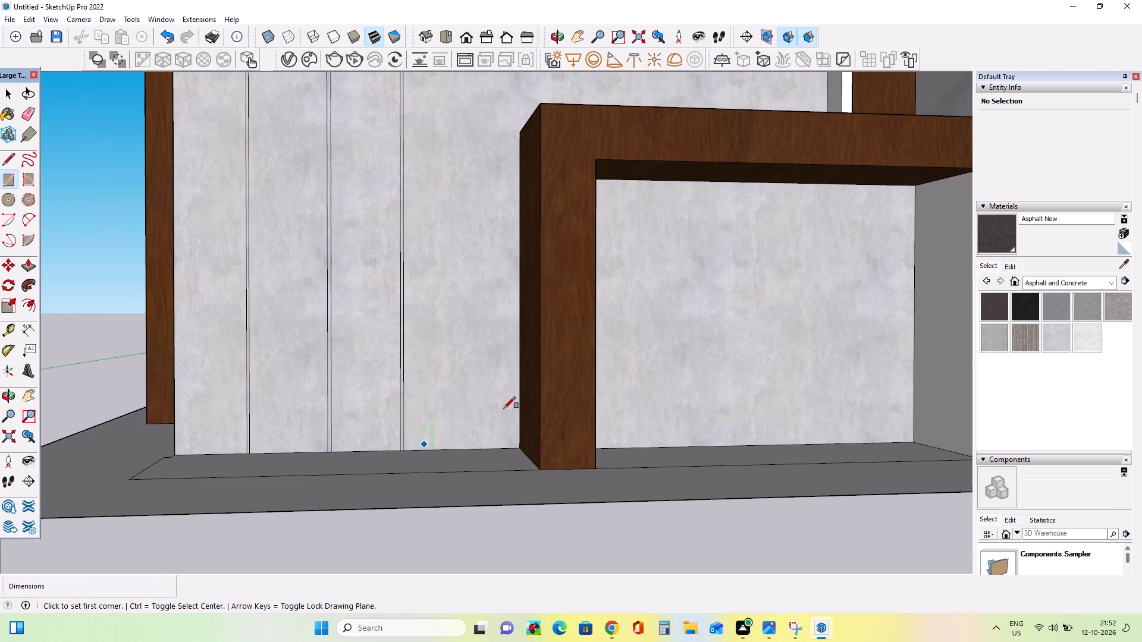
pyautogui.moveTo(520, 403); pyautogui.dragTo(450, 448, button='middle')
pyautogui.scroll(-6, 442, 382)
pyautogui.scroll(2, 418, 206)
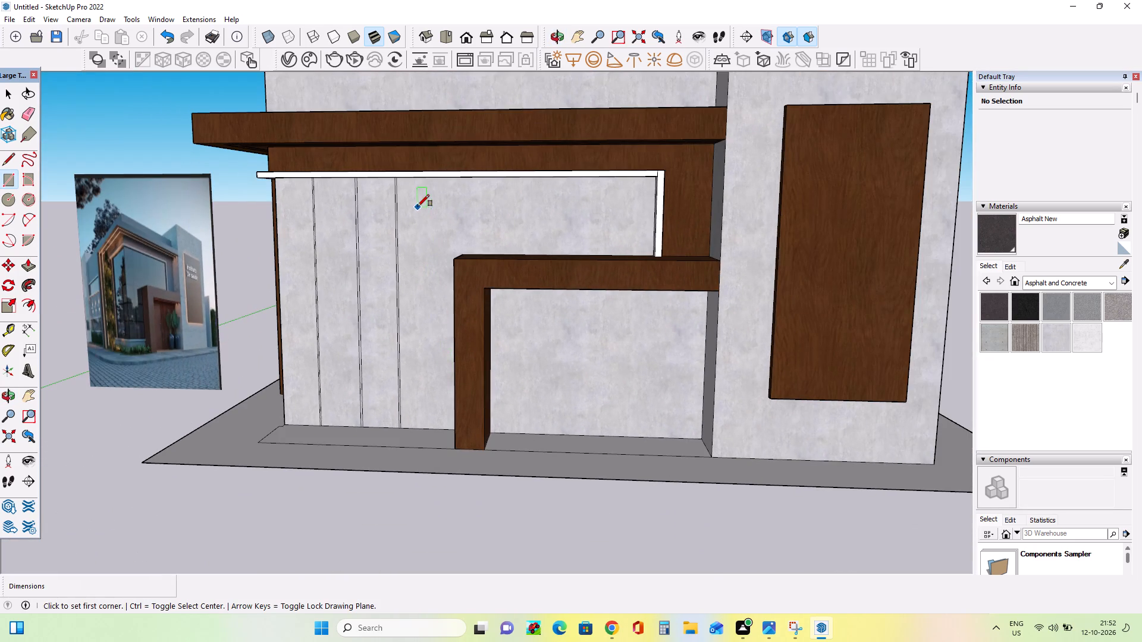
pyautogui.scroll(1, 418, 206)
pyautogui.moveTo(423, 235); pyautogui.dragTo(441, 175, button='middle')
pyautogui.scroll(5, 444, 141)
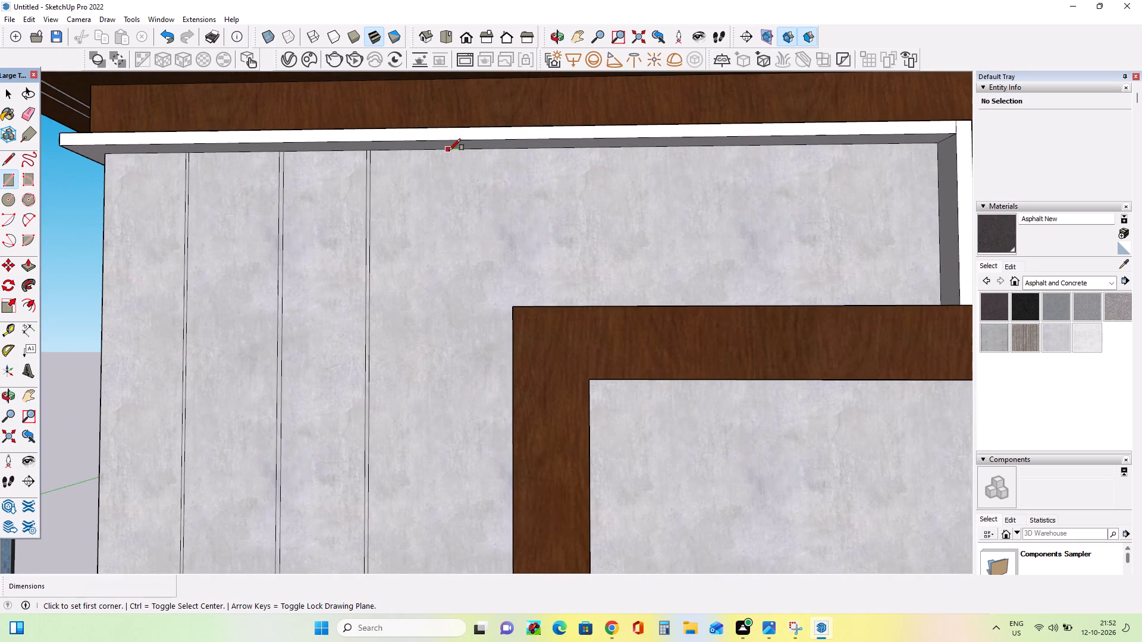
pyautogui.click(450, 150)
pyautogui.scroll(-10, 469, 380)
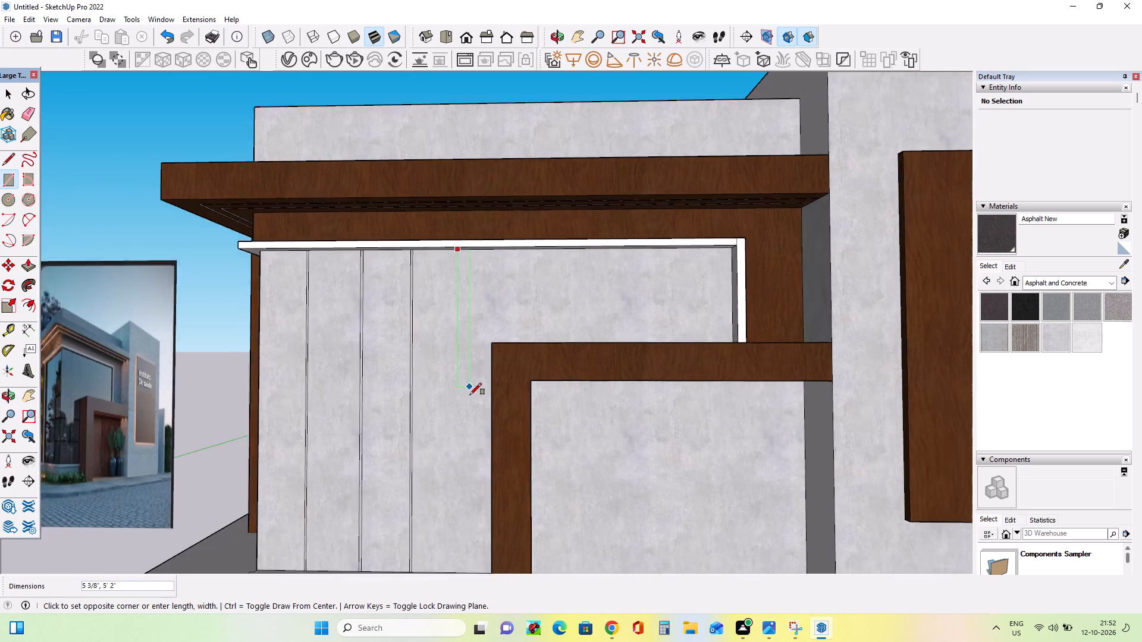
pyautogui.scroll(15, 469, 506)
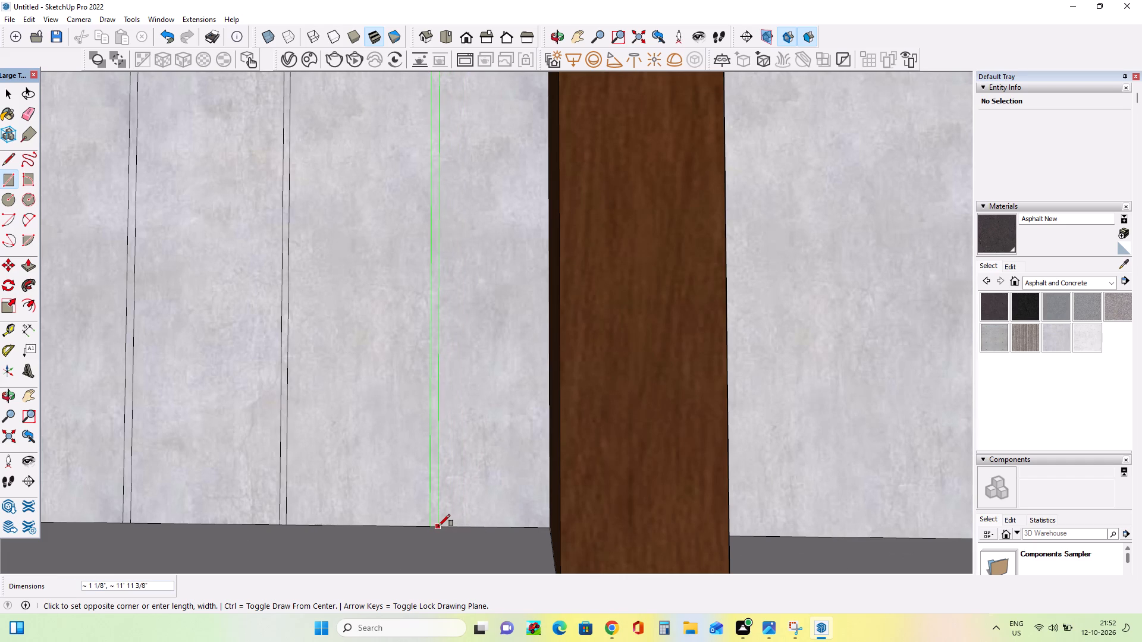
pyautogui.click(438, 526)
# Draw a vertical strip about 11/16" wide and 3' 6 1/4" high from the entrance portal's upper rear corner to the glazing's top edge.
pyautogui.scroll(-15, 460, 505)
pyautogui.scroll(-4, 512, 353)
pyautogui.moveTo(537, 323); pyautogui.dragTo(518, 385, button='middle')
pyautogui.scroll(13, 515, 325)
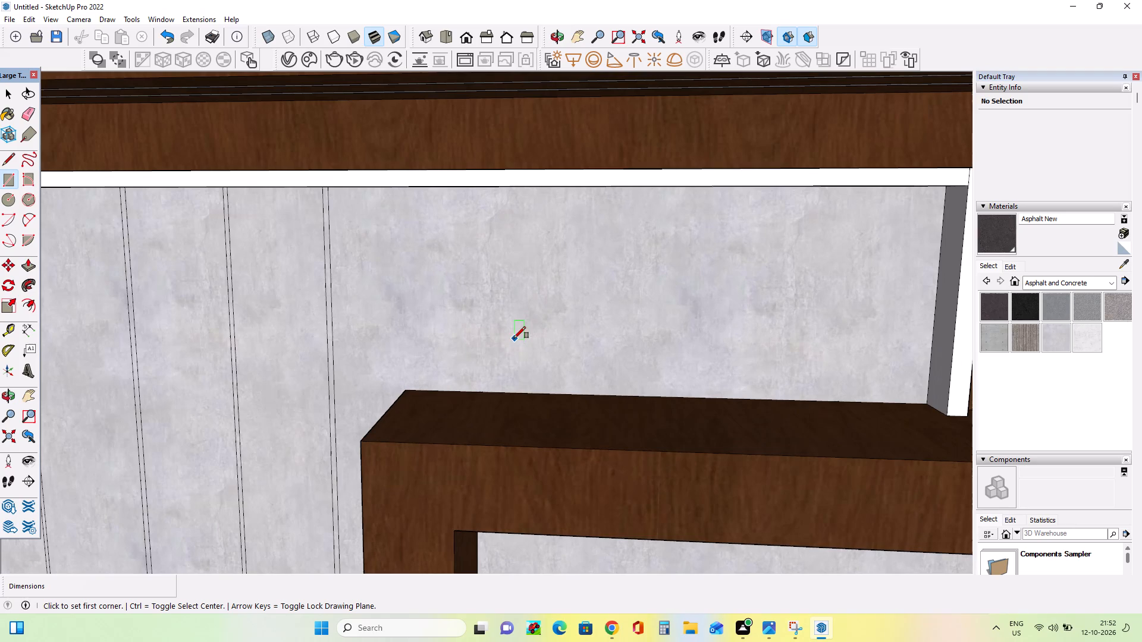
pyautogui.click(409, 389)
pyautogui.moveTo(391, 301); pyautogui.dragTo(498, 207, button='middle')
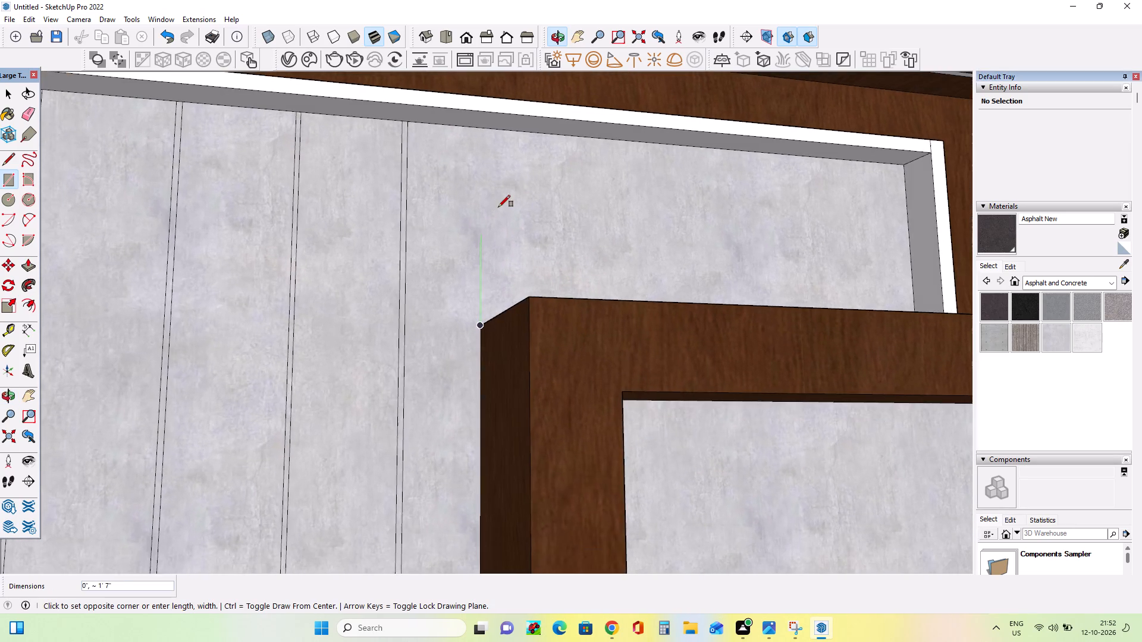
pyautogui.scroll(4, 488, 193)
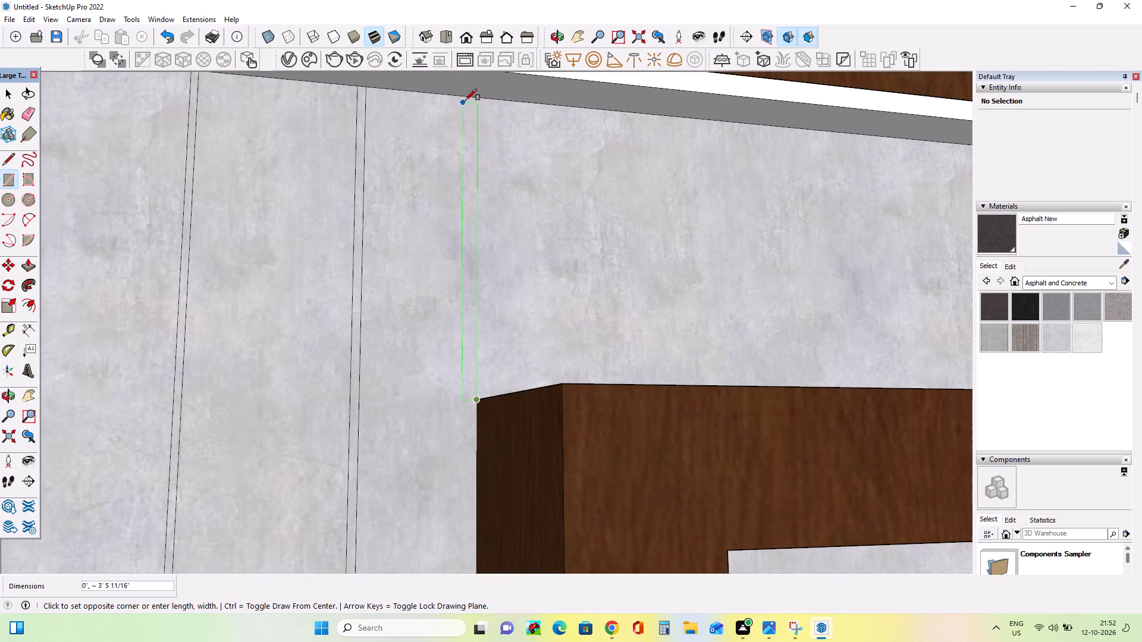
pyautogui.scroll(4, 473, 97)
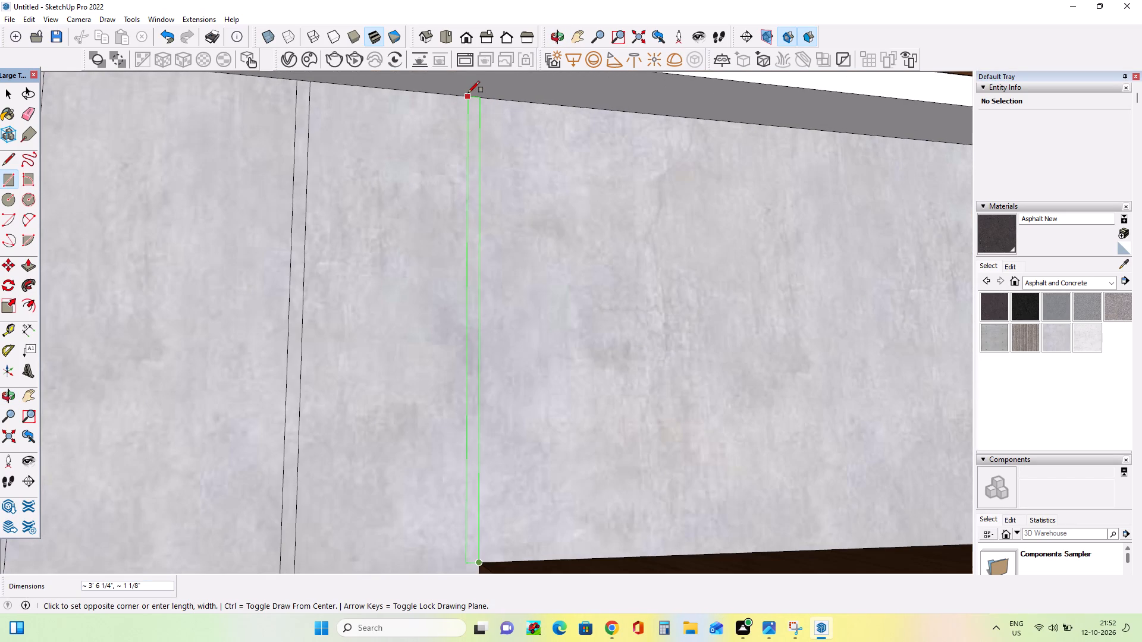
pyautogui.scroll(5, 470, 94)
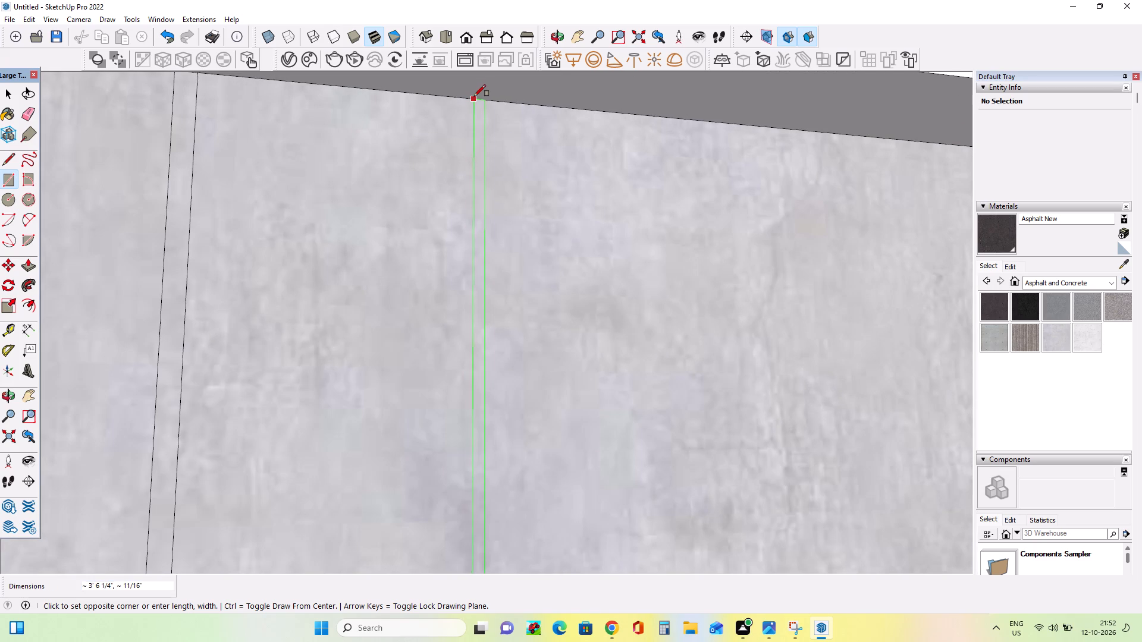
pyautogui.click(474, 96)
# Draw a narrow vertical strip about 3' 6 1/4" high above the portal, one bay further from the strip at its corner.
pyautogui.scroll(-12, 437, 168)
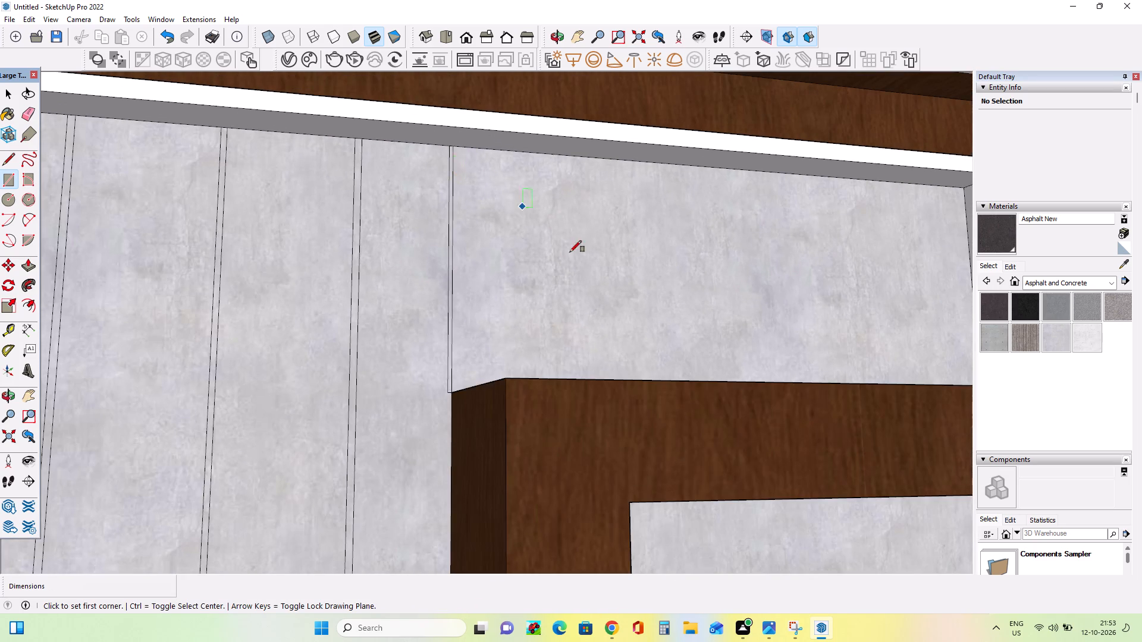
pyautogui.moveTo(575, 258); pyautogui.dragTo(450, 310, button='middle')
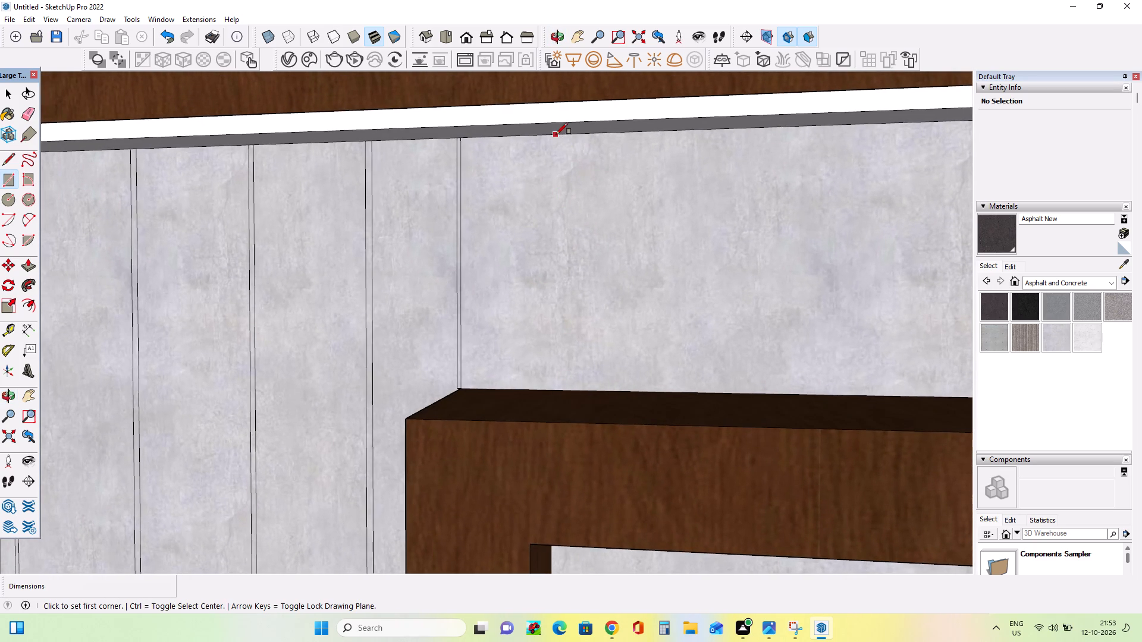
pyautogui.click(556, 134)
pyautogui.scroll(7, 563, 395)
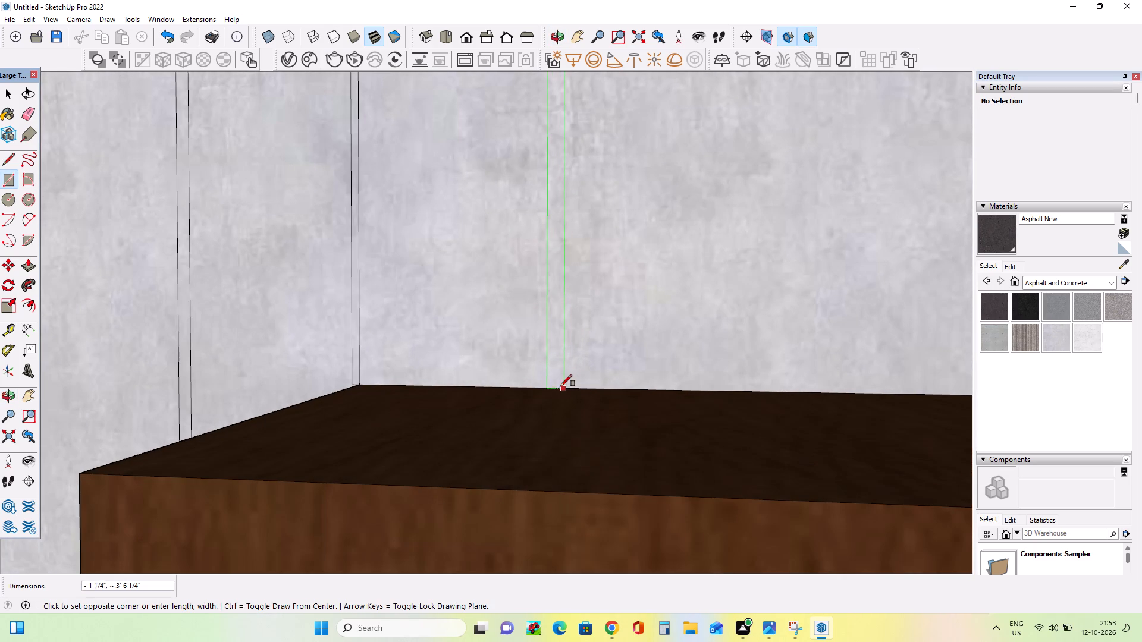
pyautogui.click(559, 386)
# Draw a third narrow strip above the portal, about 3' 6 1/4" high, from the glazing's top edge to the portal top.
pyautogui.scroll(-8, 560, 350)
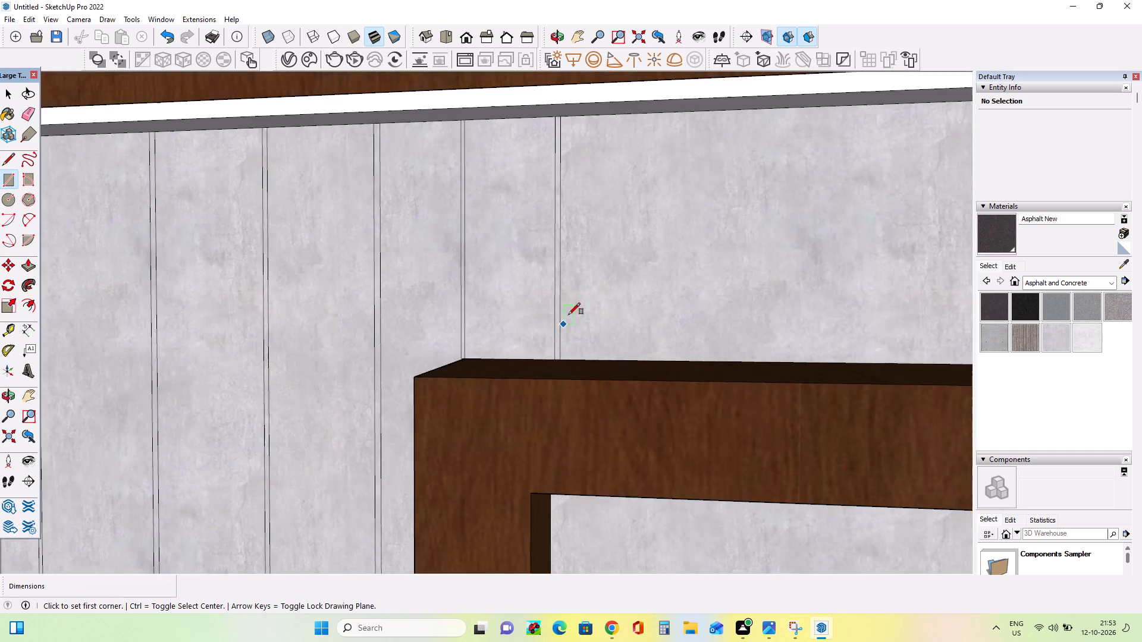
pyautogui.scroll(-5, 569, 314)
pyautogui.scroll(-3, 663, 262)
pyautogui.scroll(5, 666, 256)
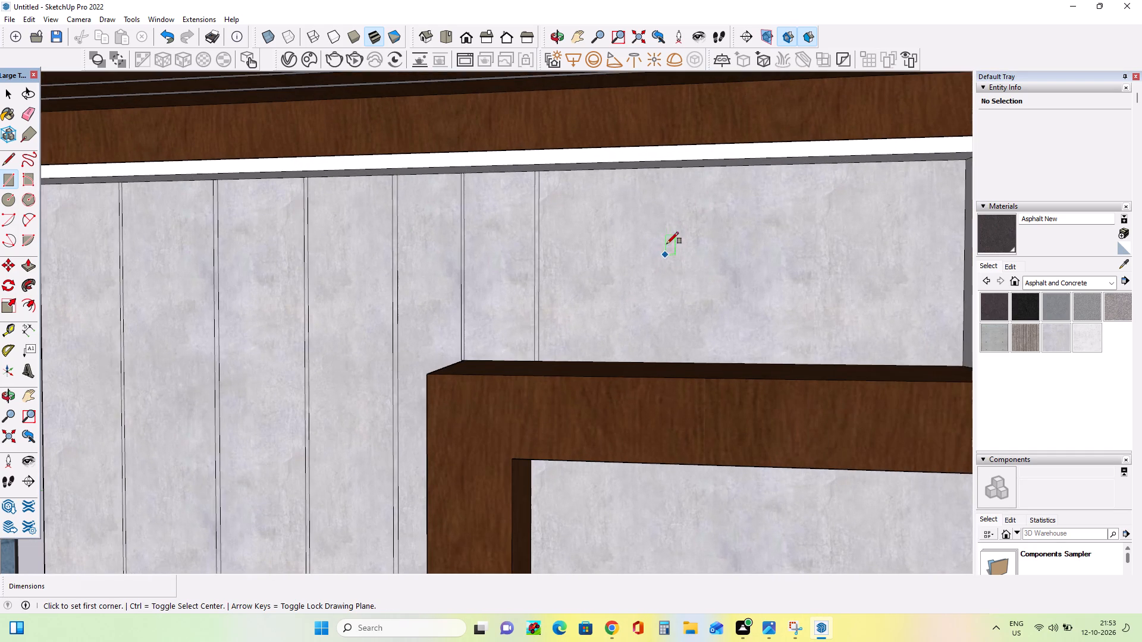
pyautogui.click(627, 170)
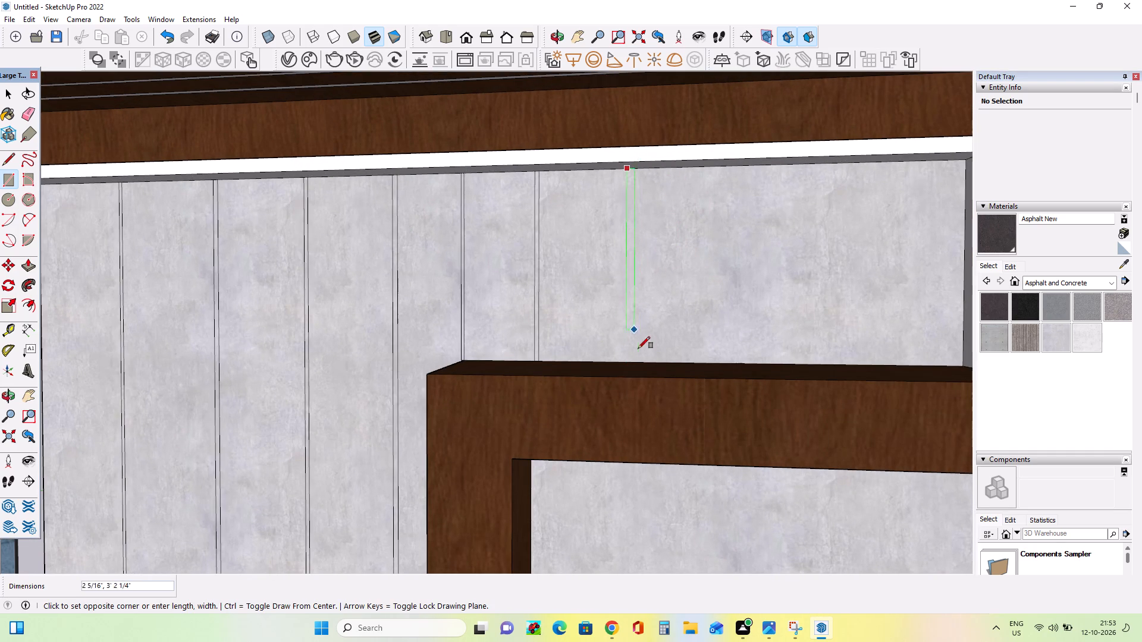
pyautogui.scroll(4, 633, 361)
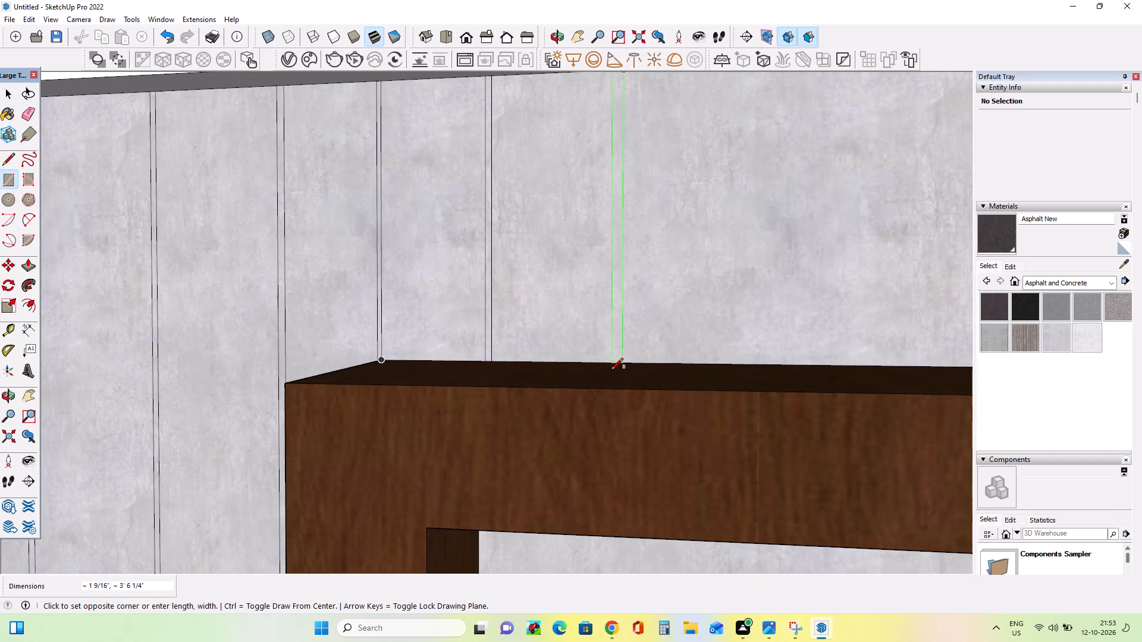
pyautogui.click(613, 363)
# Draw a fourth narrow strip about 3' 6 1/4" high above the portal, one bay closer to the white frame's far upright.
pyautogui.scroll(-9, 618, 341)
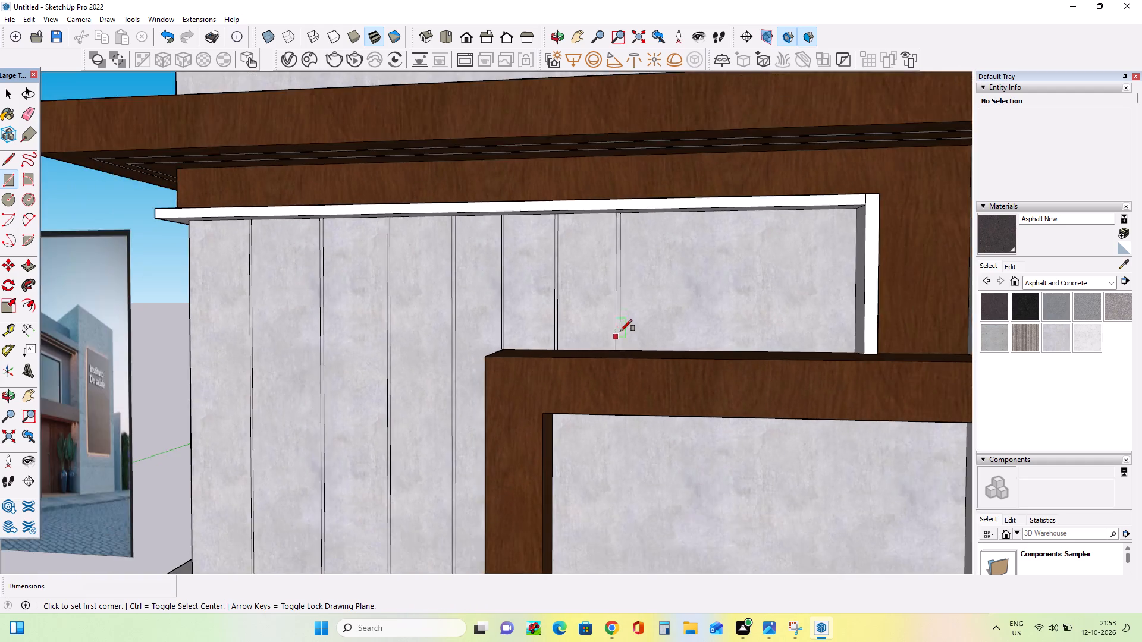
pyautogui.scroll(-4, 620, 331)
pyautogui.moveTo(693, 295); pyautogui.dragTo(705, 246, button='middle')
pyautogui.scroll(7, 684, 245)
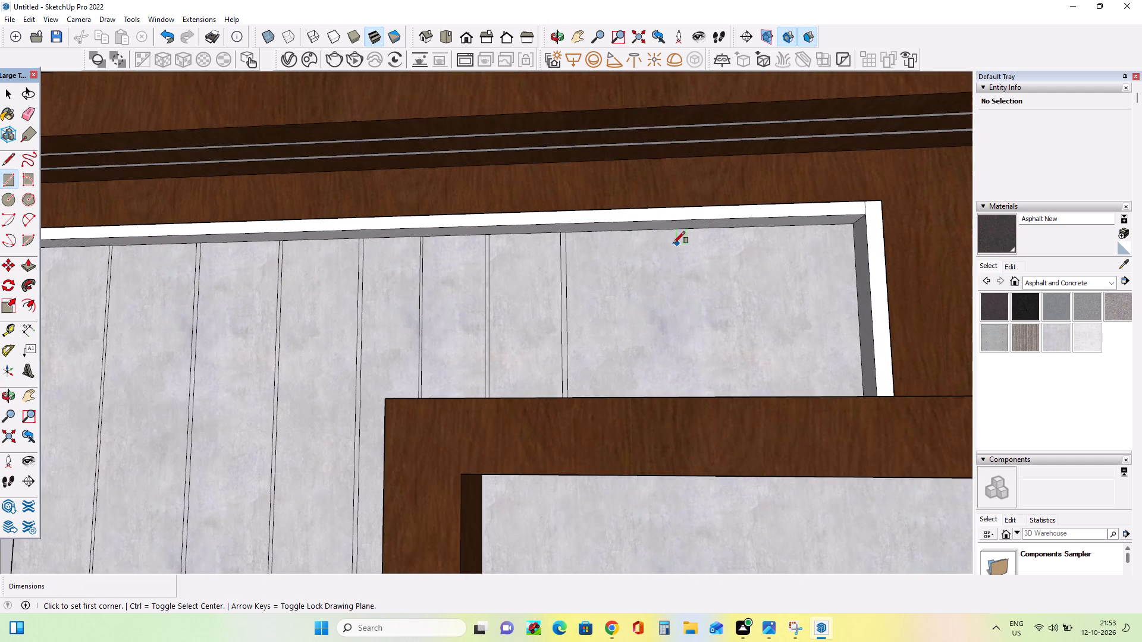
pyautogui.click(648, 232)
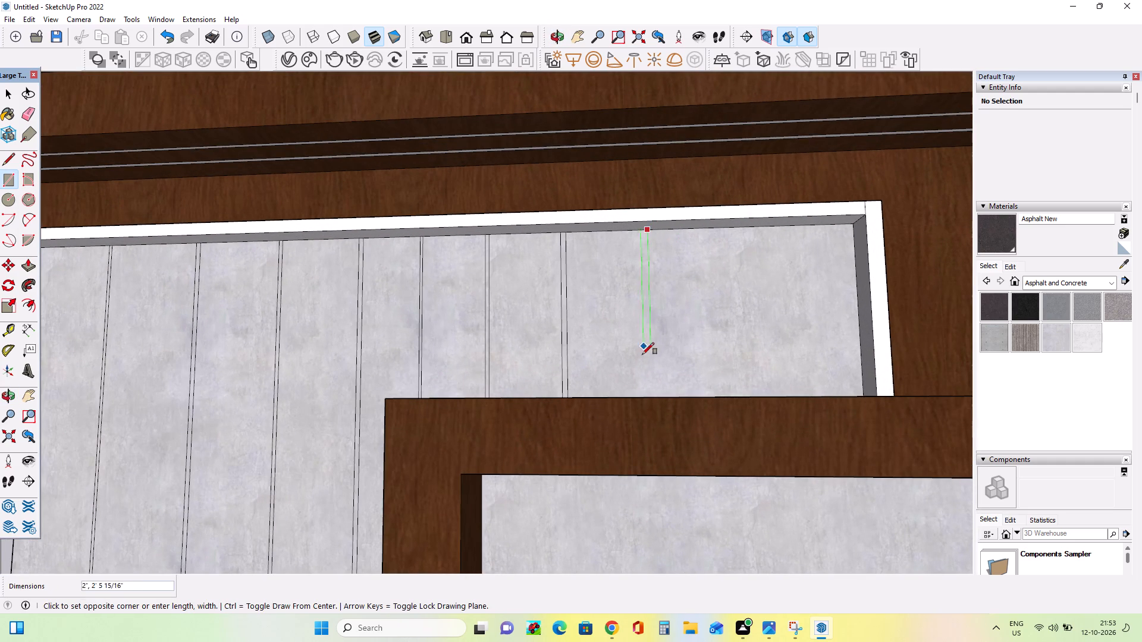
pyautogui.moveTo(642, 356); pyautogui.dragTo(639, 443, button='middle')
pyautogui.scroll(1, 636, 444)
pyautogui.scroll(-1, 636, 444)
pyautogui.scroll(2, 636, 444)
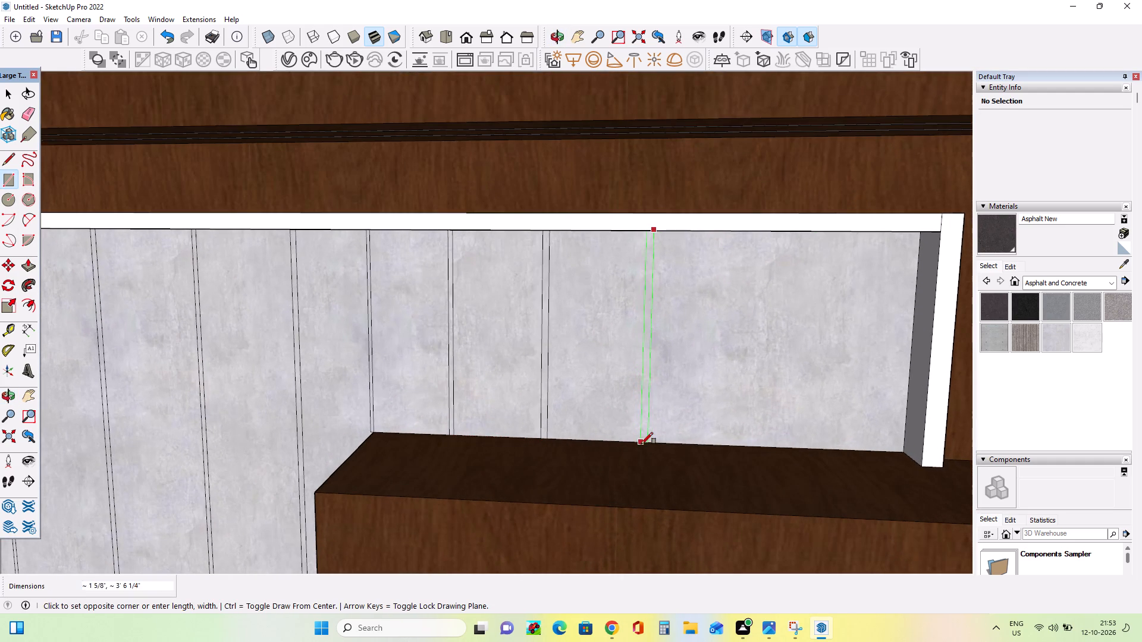
pyautogui.scroll(9, 636, 444)
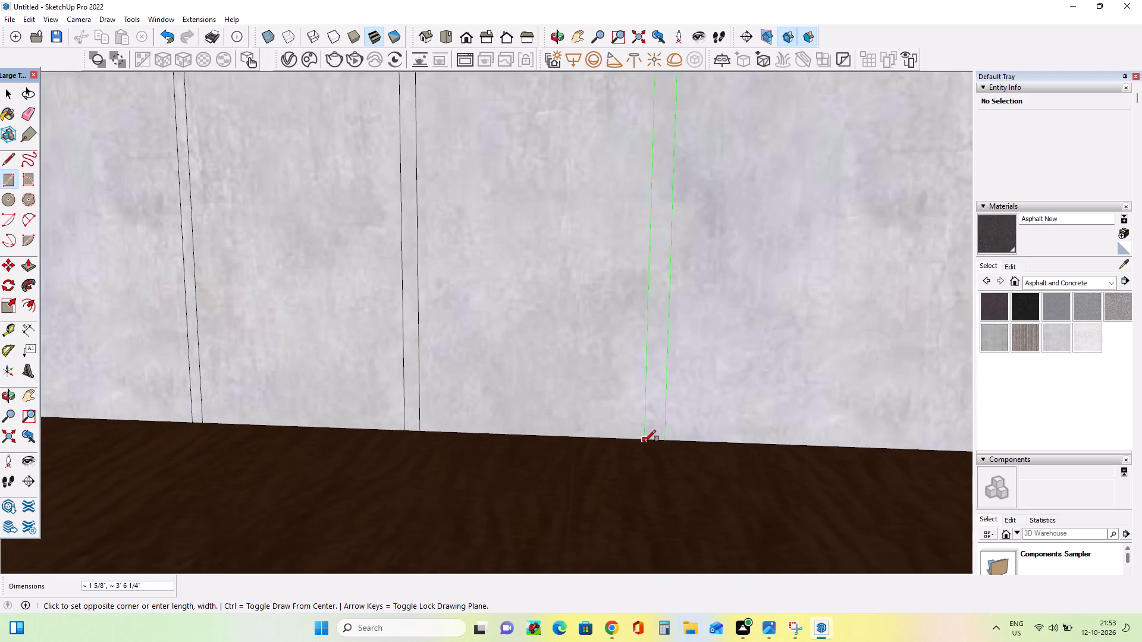
pyautogui.click(649, 444)
# Draw a fifth narrow strip about 3' 6 1/4" high above the portal, in the last bay before the white frame's upright.
pyautogui.scroll(-7, 621, 418)
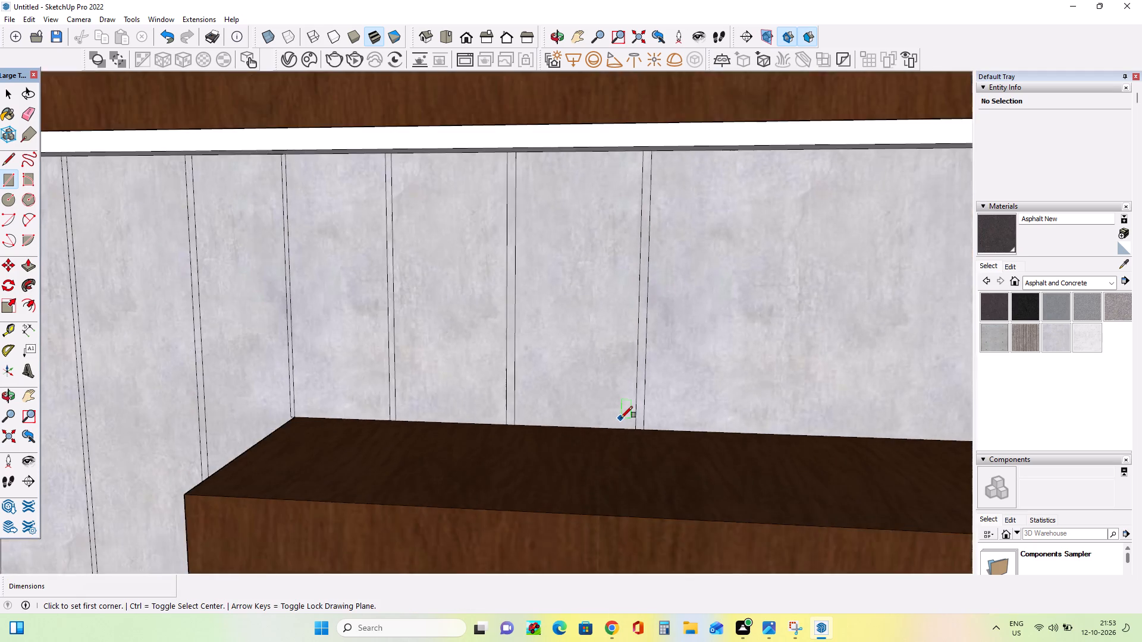
pyautogui.scroll(-6, 621, 418)
pyautogui.moveTo(697, 364); pyautogui.dragTo(711, 263, button='middle')
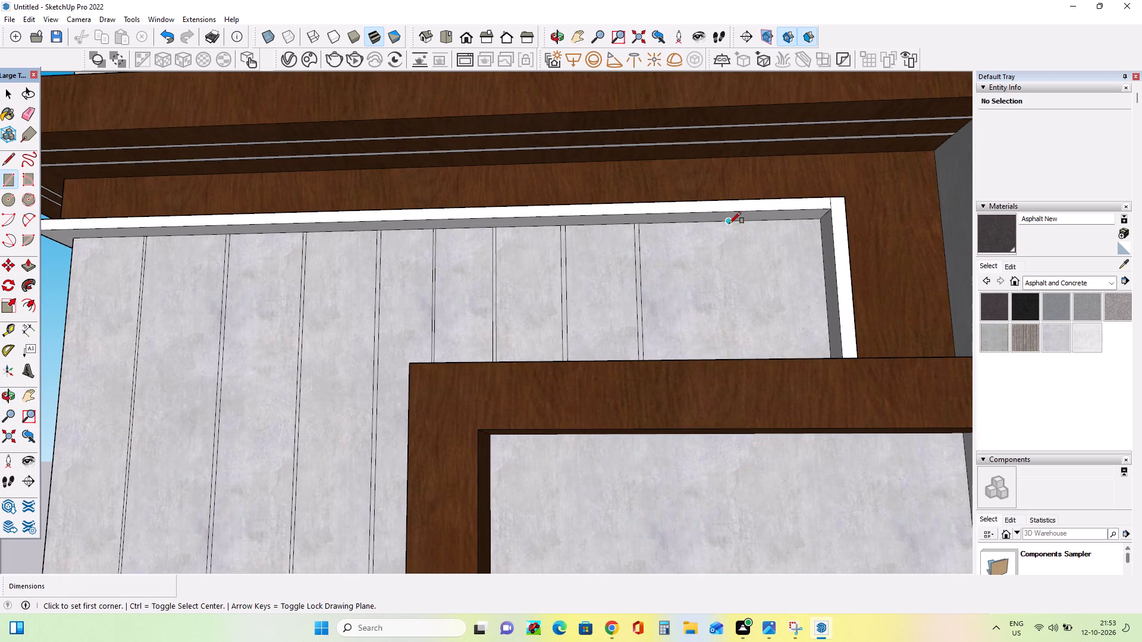
pyautogui.click(729, 224)
pyautogui.moveTo(748, 334); pyautogui.dragTo(743, 423, button='middle')
pyautogui.scroll(7, 742, 423)
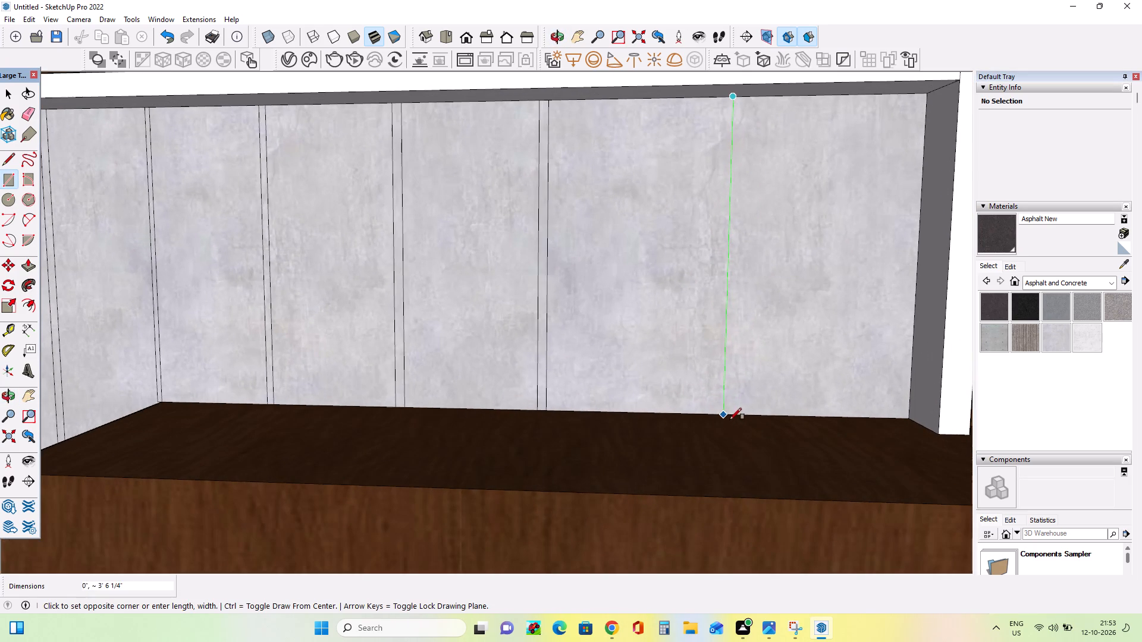
pyautogui.click(732, 416)
# Draw a thin horizontal strip about 17' 6 15/16" long across the whole glazing front face, between the top edge and the portal top.
pyautogui.scroll(-5, 734, 405)
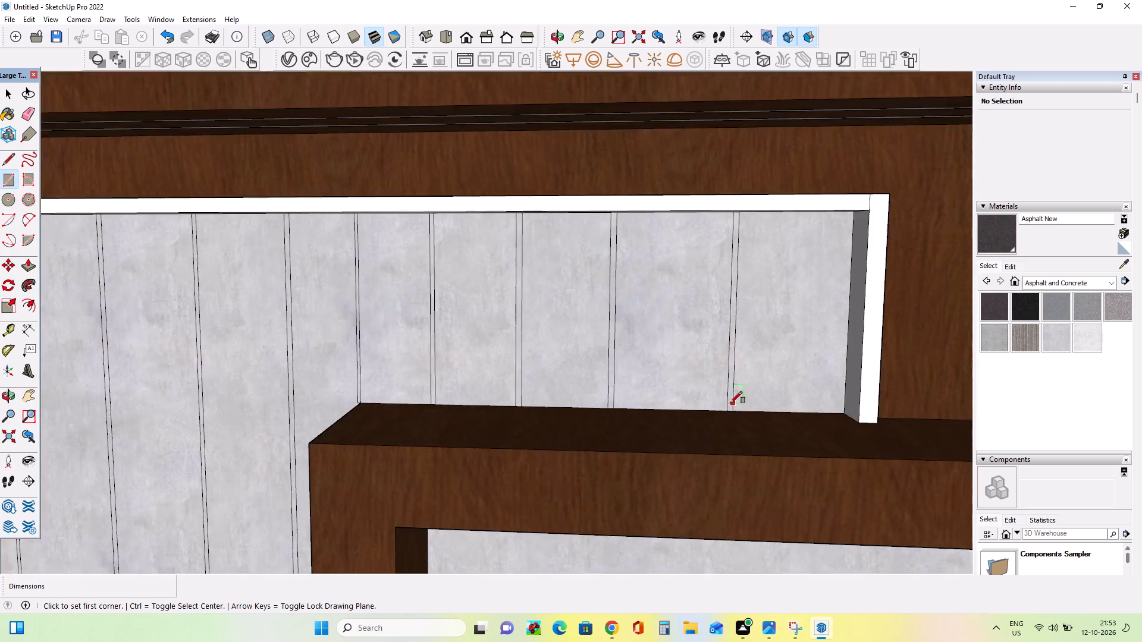
pyautogui.scroll(-9, 730, 403)
pyautogui.moveTo(679, 391); pyautogui.dragTo(704, 345, button='middle')
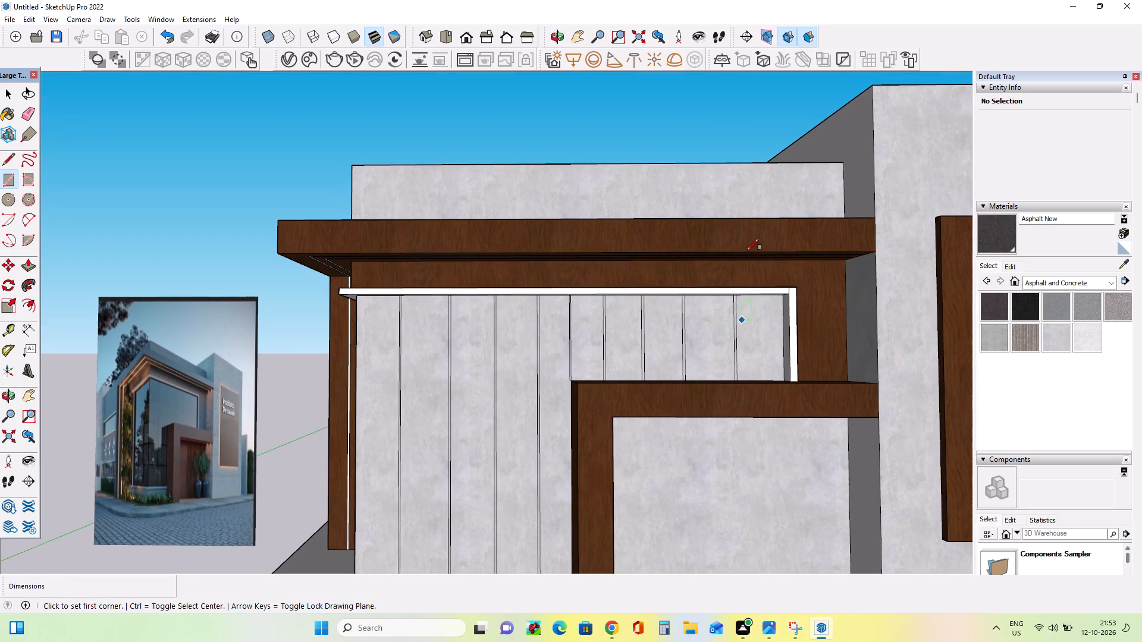
pyautogui.scroll(-3, 386, 282)
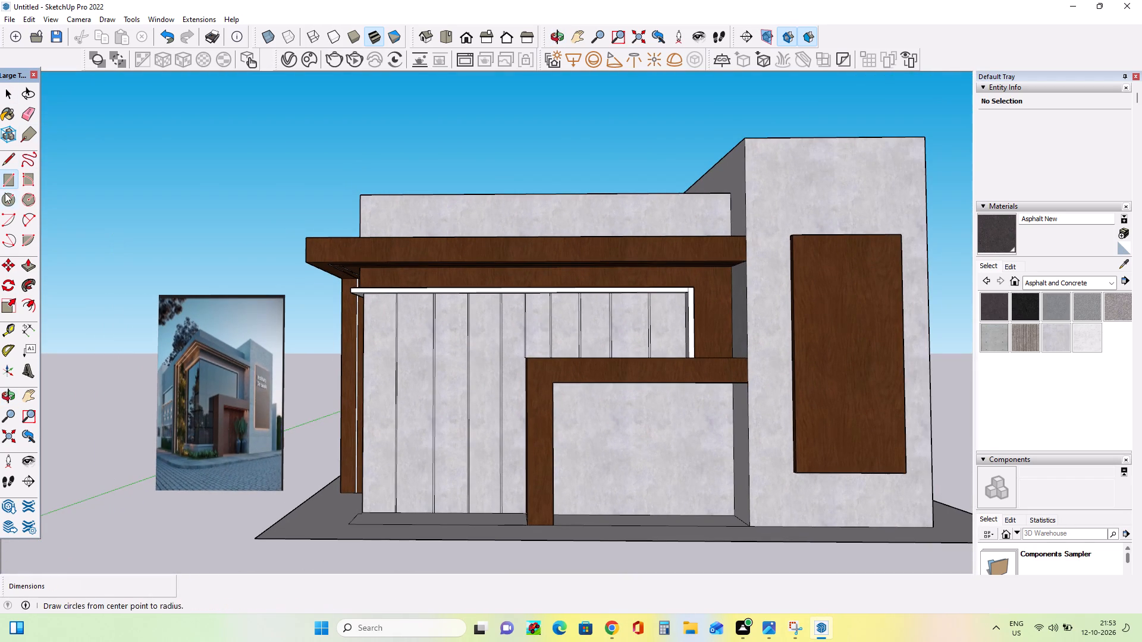
pyautogui.click(6, 186)
pyautogui.scroll(7, 336, 389)
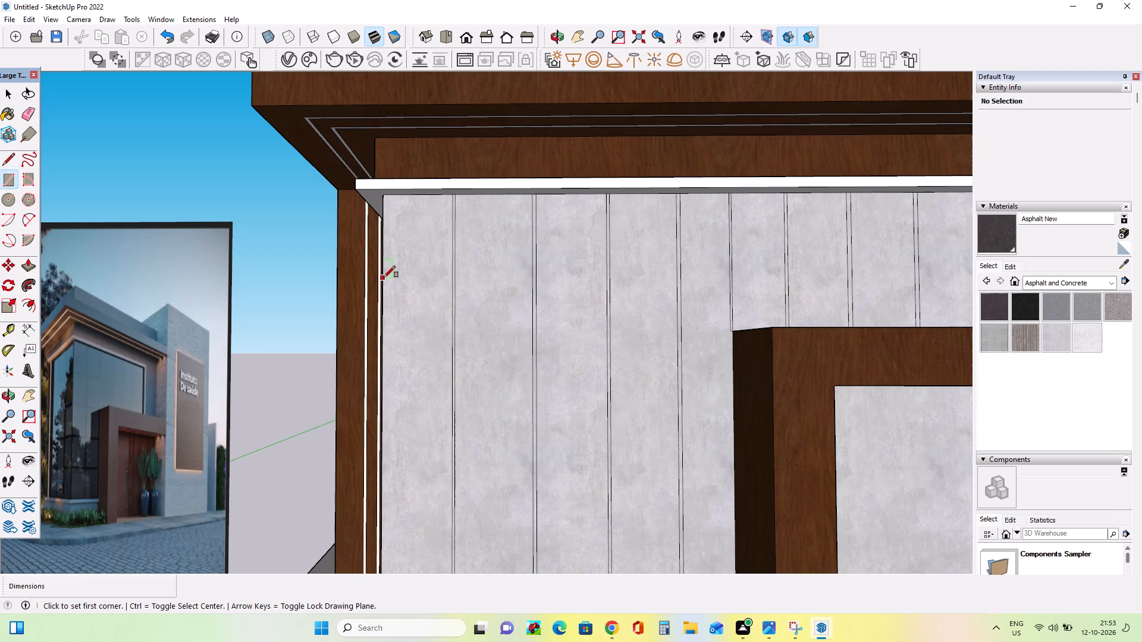
pyautogui.click(385, 273)
pyautogui.scroll(-7, 559, 297)
pyautogui.scroll(1, 829, 283)
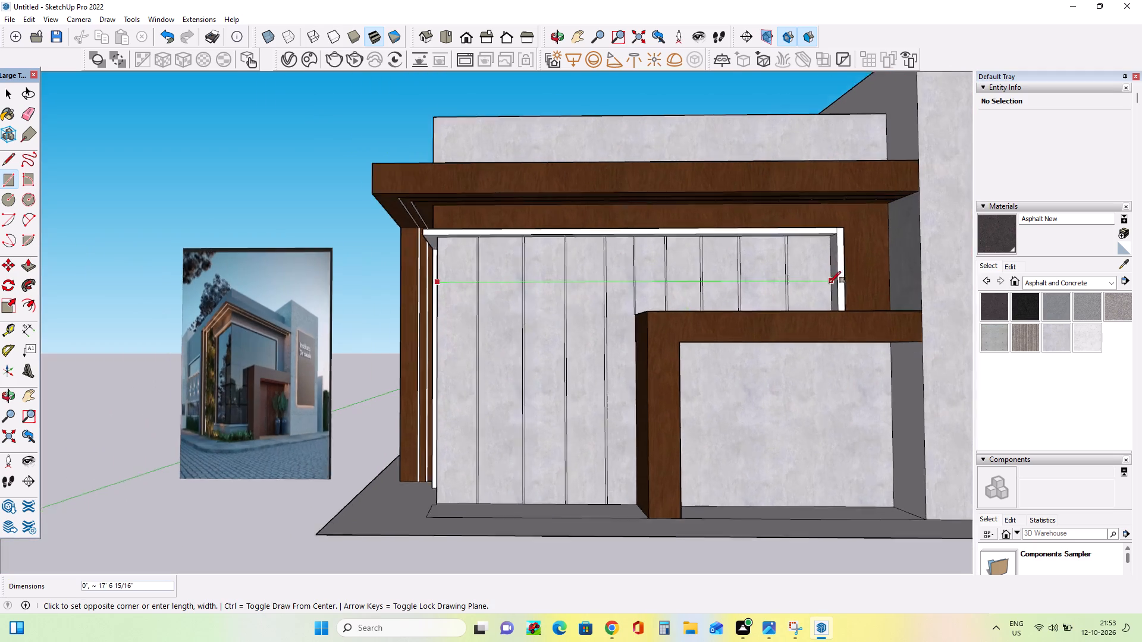
pyautogui.scroll(11, 829, 283)
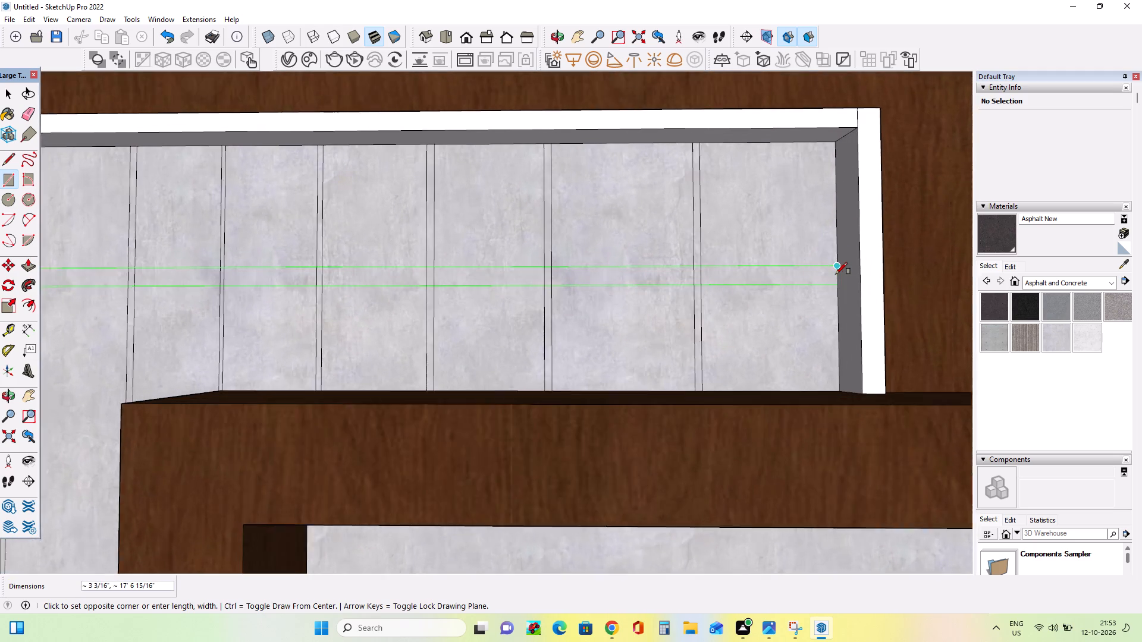
pyautogui.scroll(2, 836, 274)
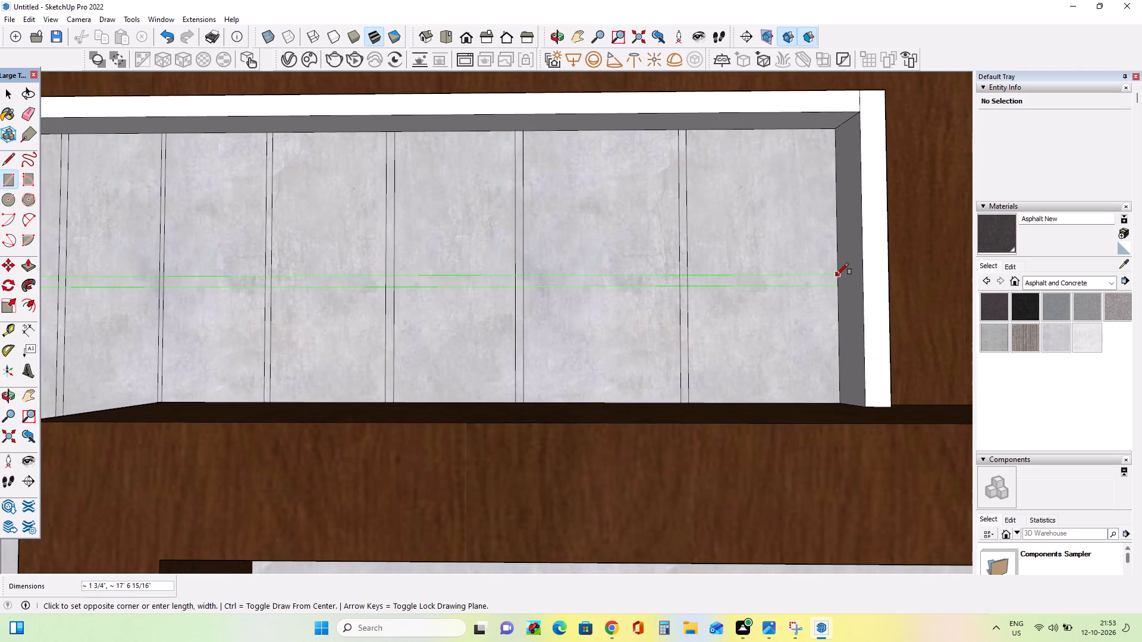
pyautogui.scroll(4, 836, 279)
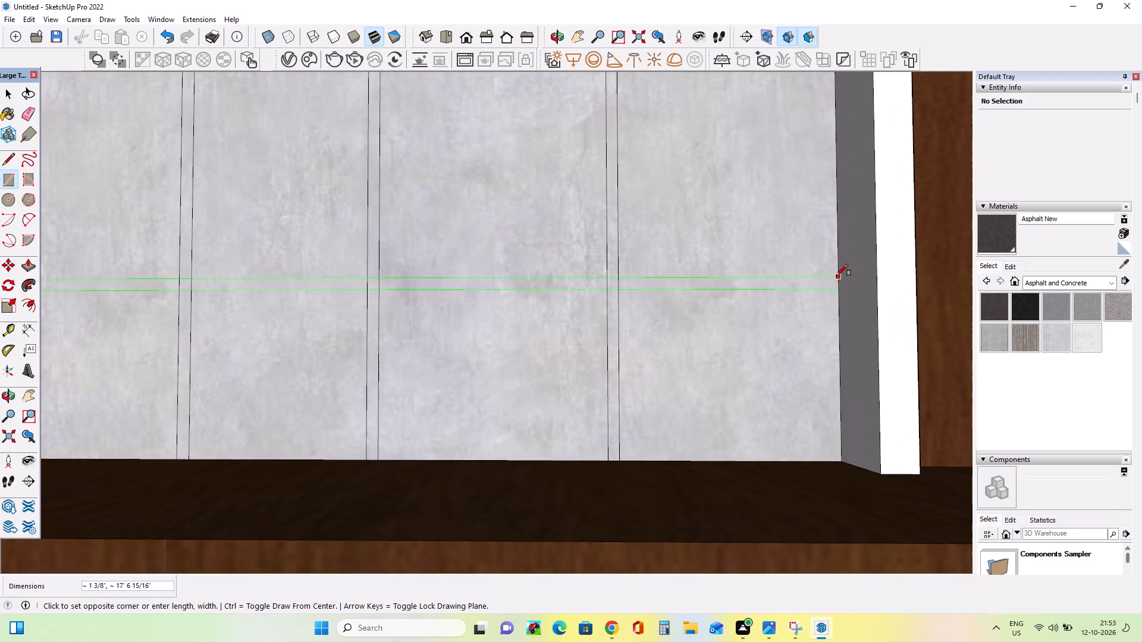
pyautogui.click(838, 281)
# Draw a second horizontal strip about 1 3/8" high and 8' 10 11/16" long from the glazing's side corner to the portal's upper corner.
pyautogui.scroll(-4, 829, 282)
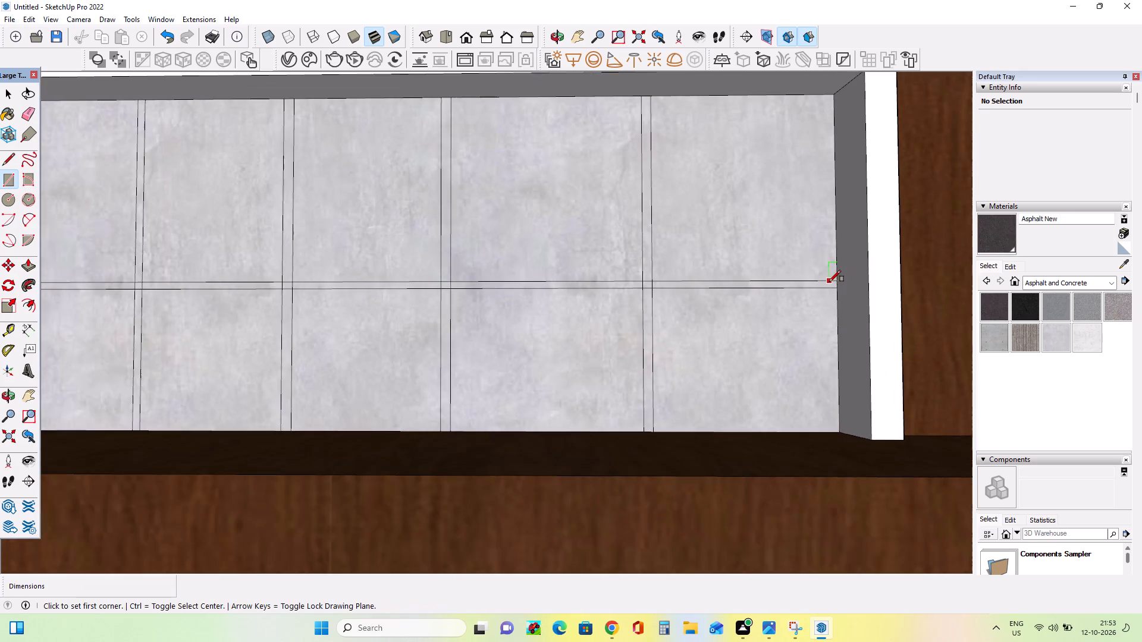
pyautogui.scroll(-13, 829, 282)
pyautogui.moveTo(434, 404); pyautogui.dragTo(464, 382, button='middle')
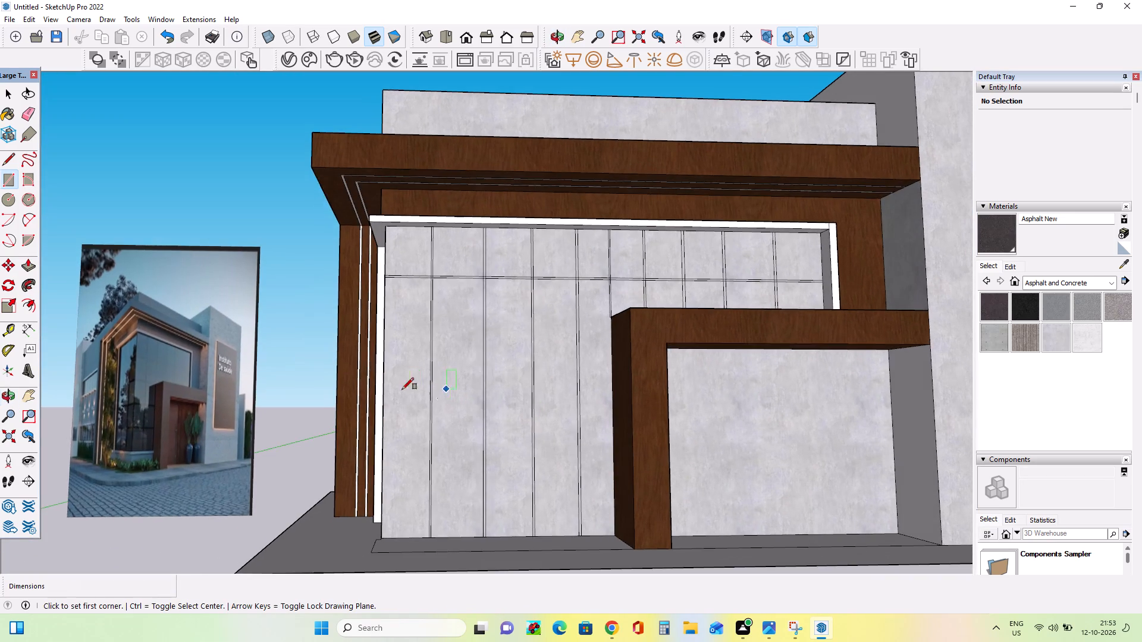
pyautogui.scroll(5, 369, 371)
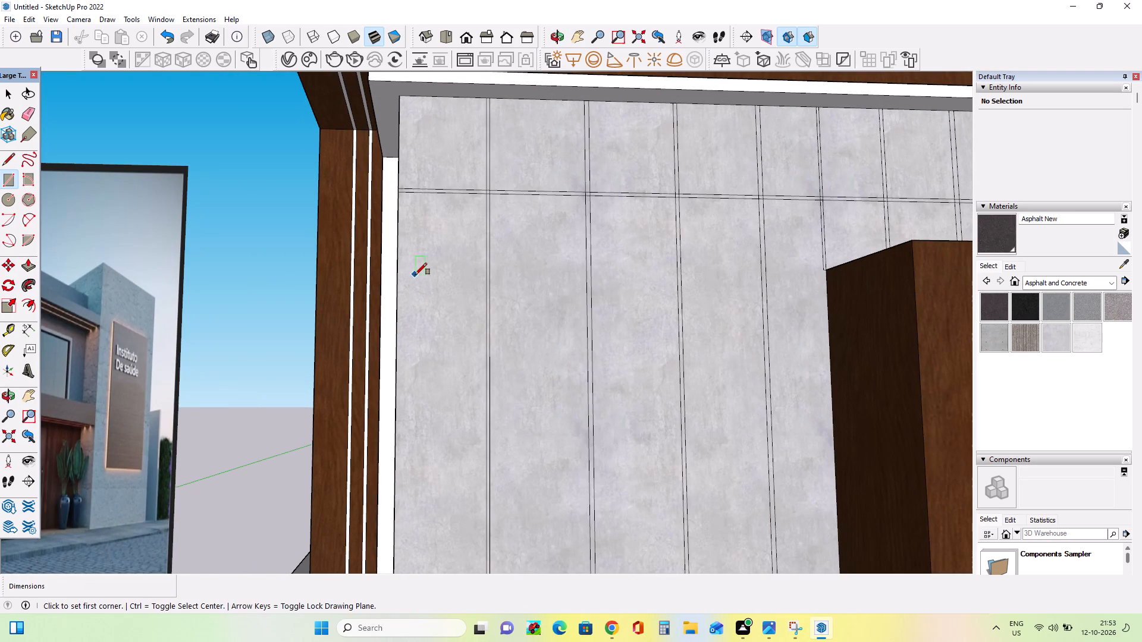
pyautogui.click(400, 260)
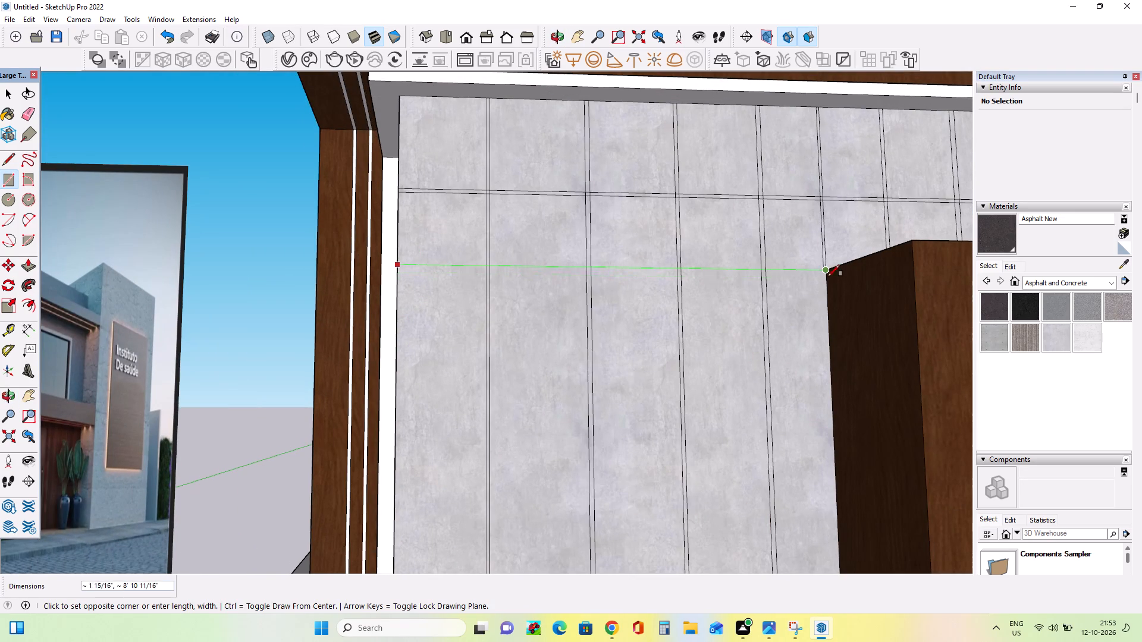
pyautogui.scroll(7, 832, 285)
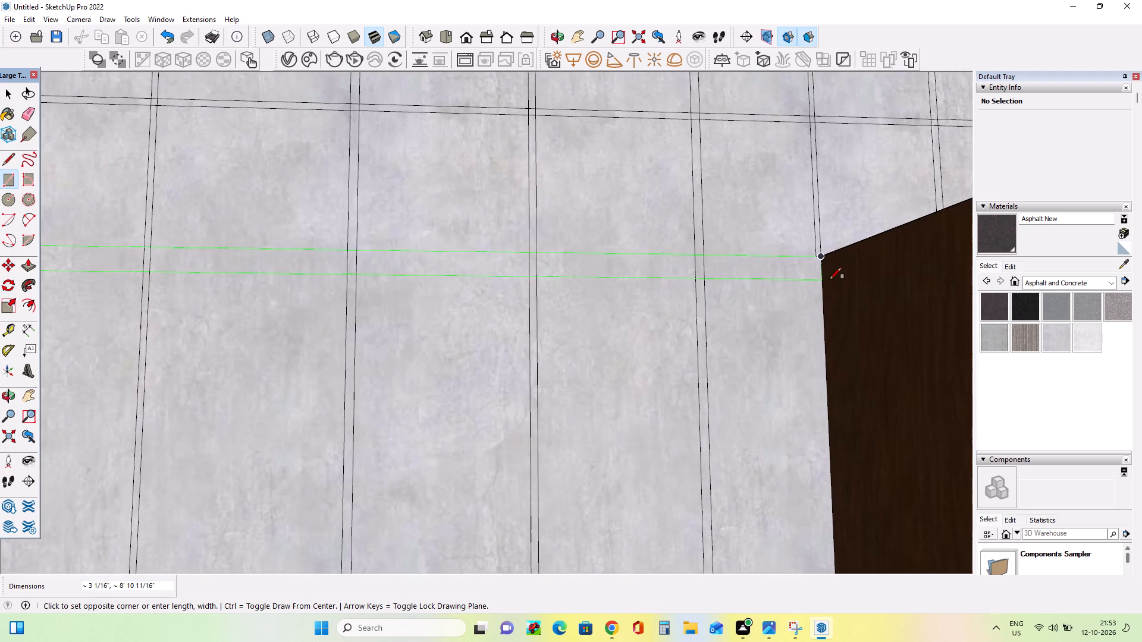
pyautogui.click(821, 267)
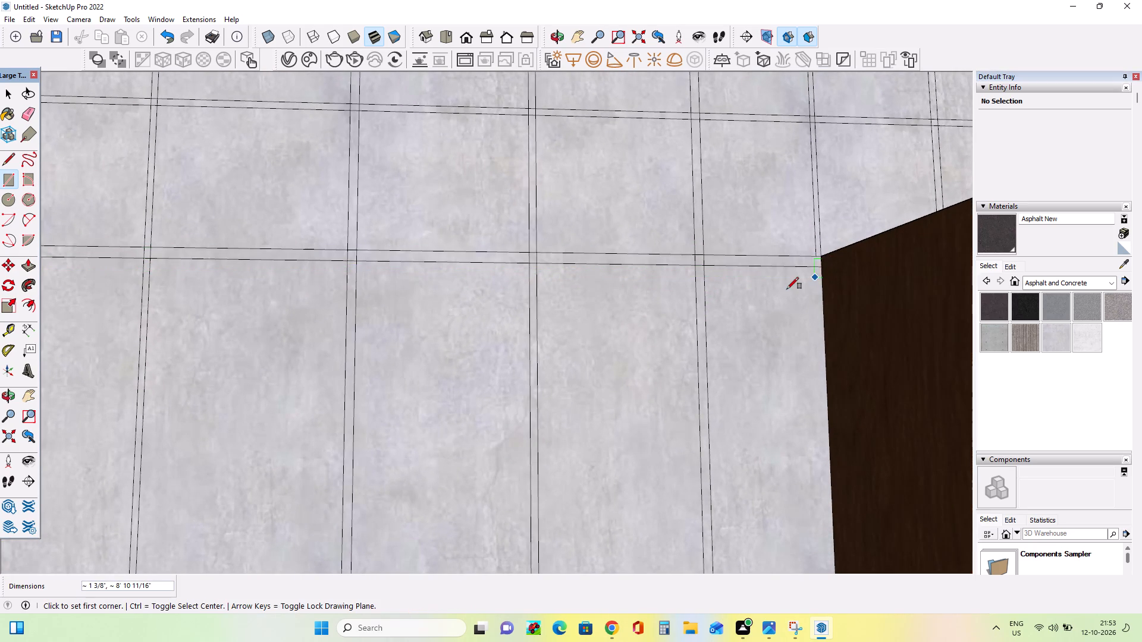
pyautogui.scroll(-17, 756, 294)
pyautogui.scroll(3, 613, 363)
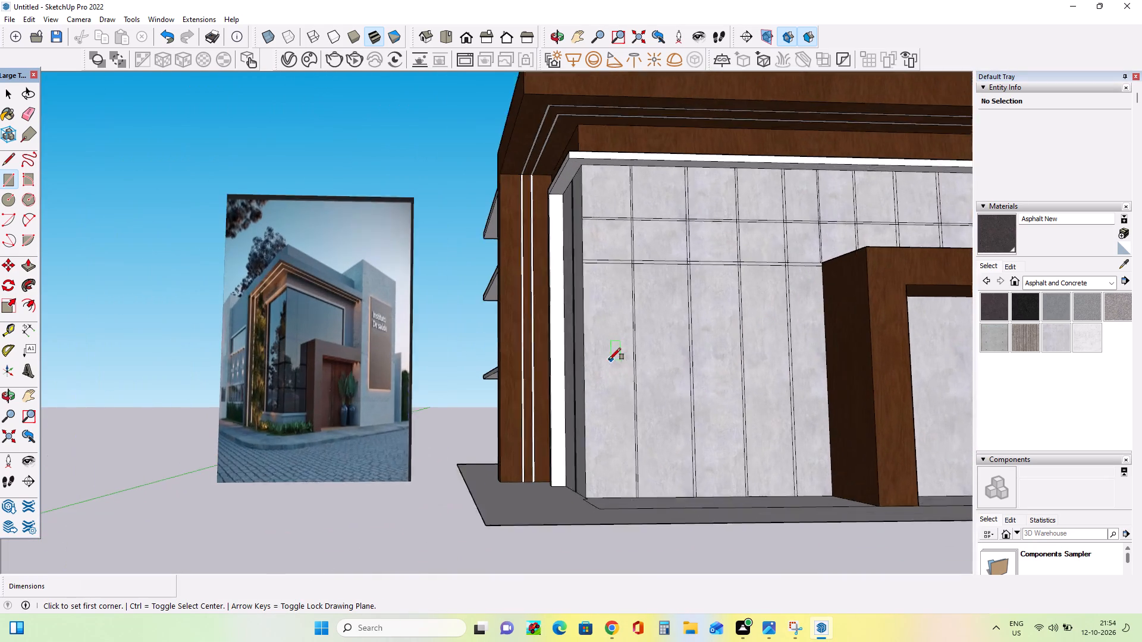
# Draw a third horizontal strip about 1 1/2" high and 8' 10 11/16" long below the second, from the glazing corner to the portal.
pyautogui.scroll(5, 609, 360)
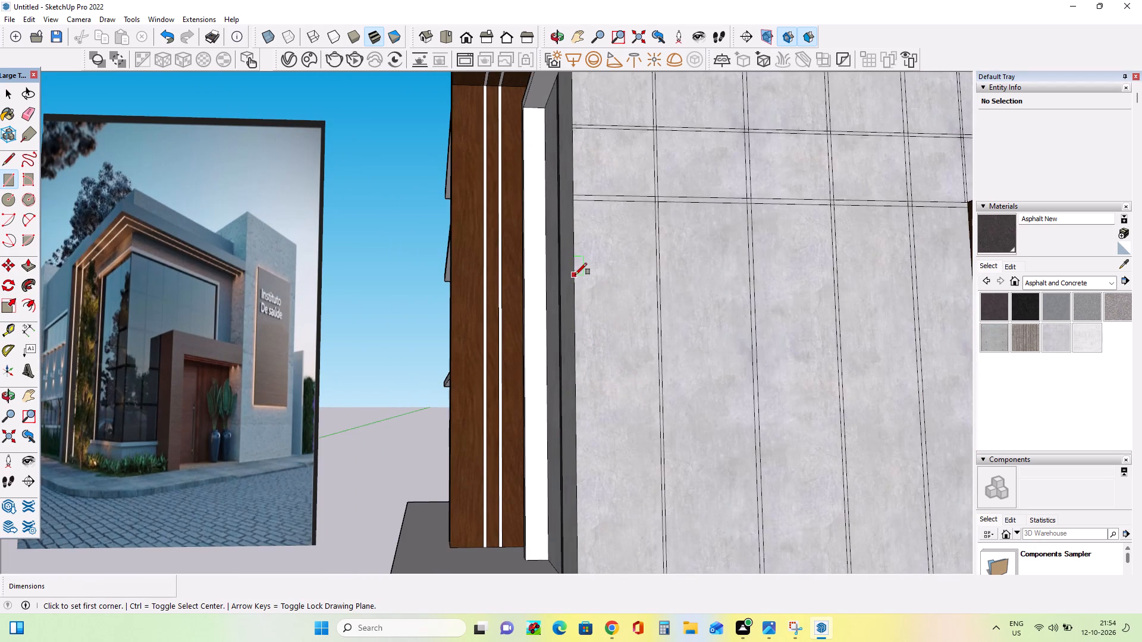
pyautogui.click(575, 275)
pyautogui.scroll(-7, 575, 321)
pyautogui.scroll(5, 770, 307)
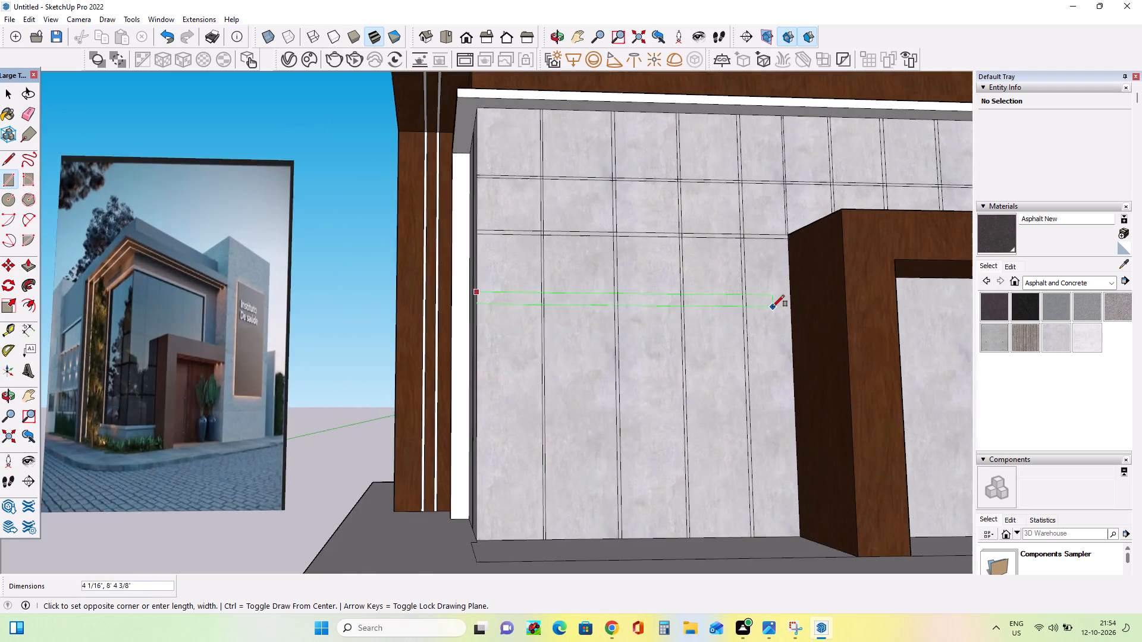
pyautogui.scroll(4, 773, 307)
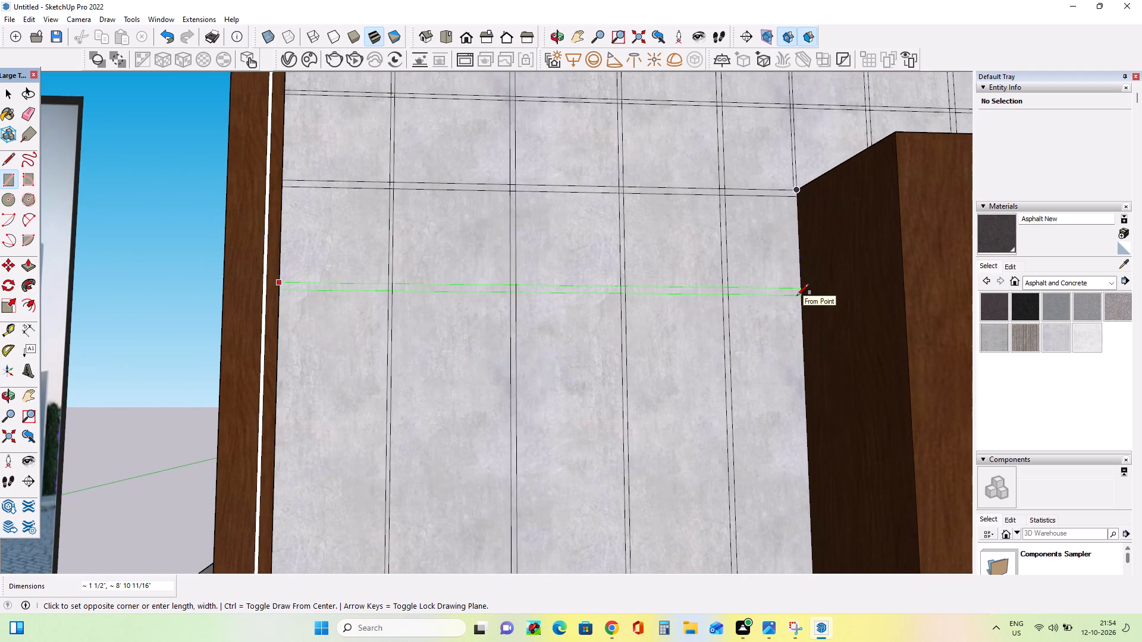
pyautogui.click(797, 295)
# Draw a fourth horizontal strip about 1 7/16" high and 8' 10 11/16" long below the third, from the glazing corner to the portal.
pyautogui.scroll(-12, 630, 353)
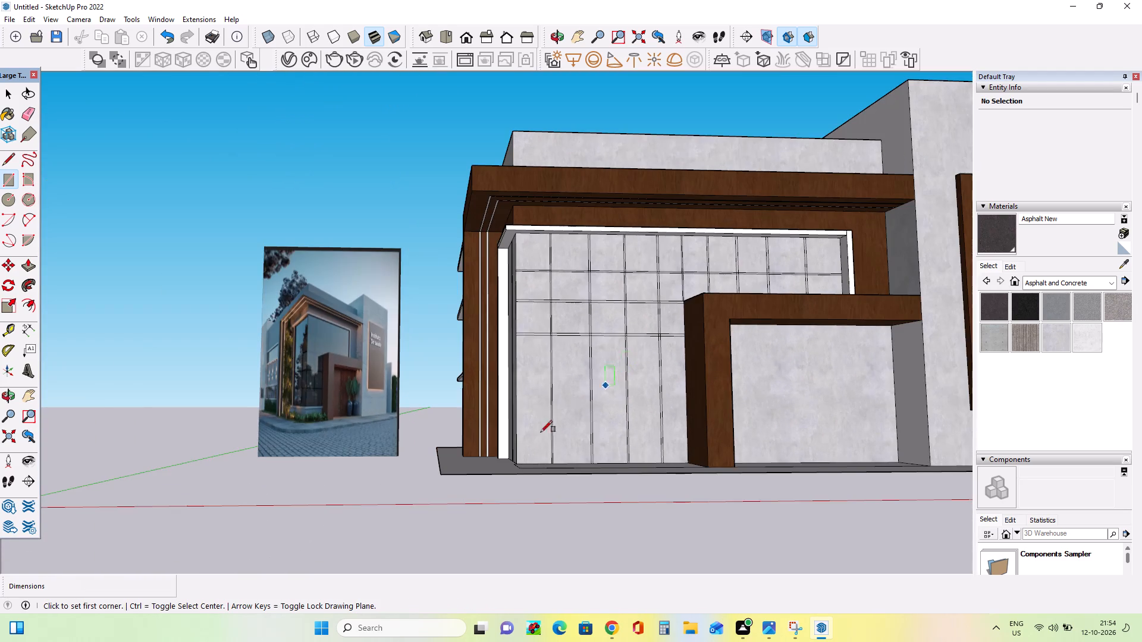
pyautogui.scroll(6, 500, 473)
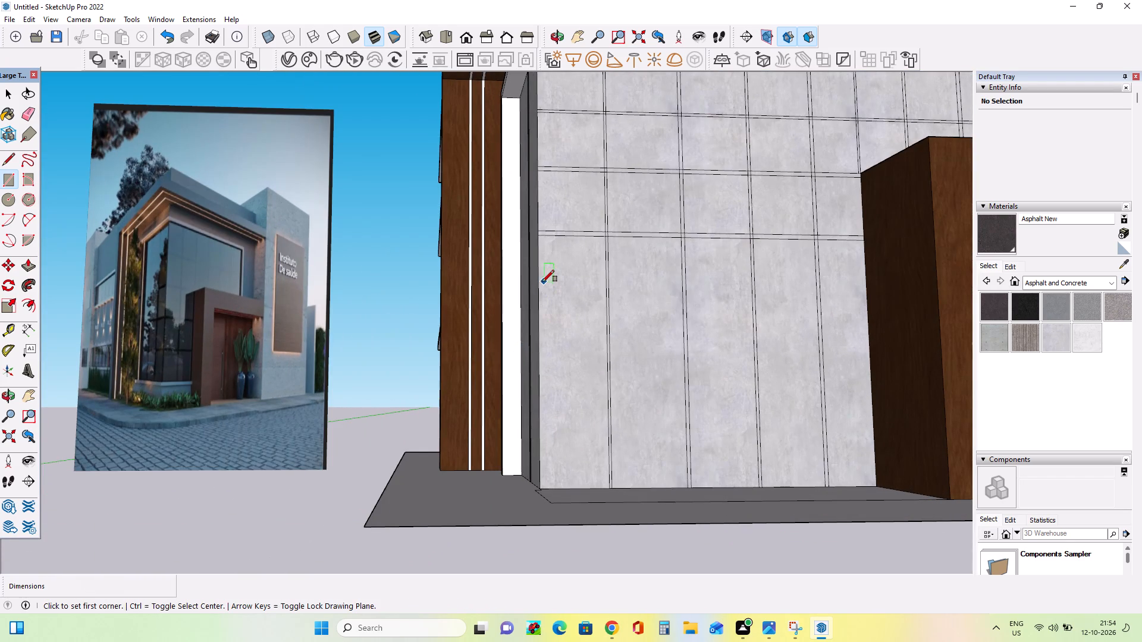
pyautogui.click(541, 282)
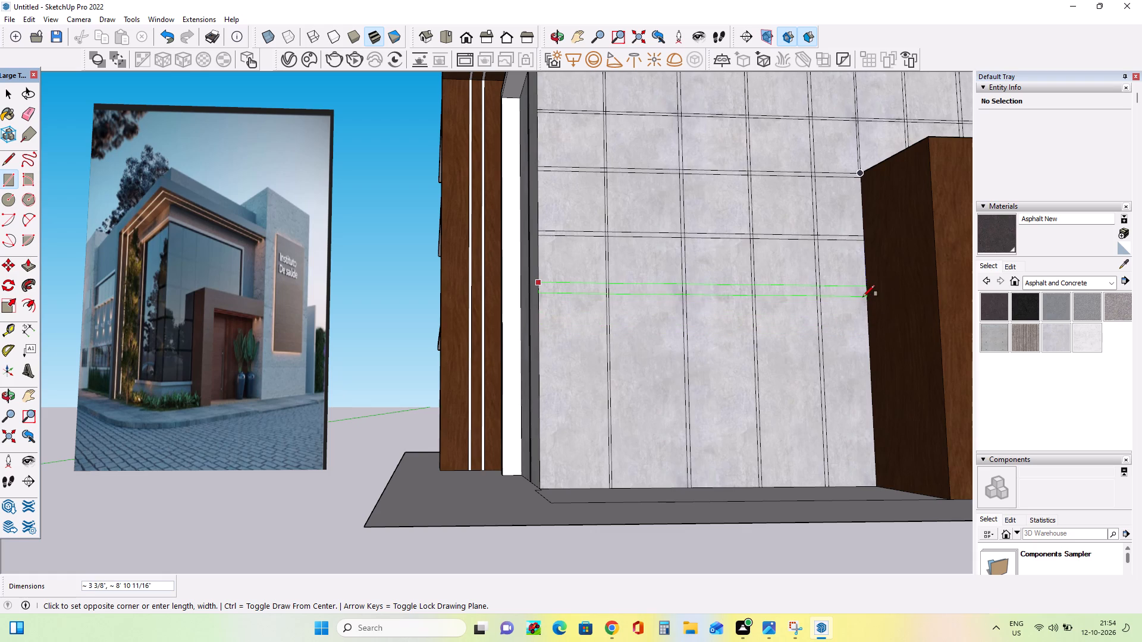
pyautogui.scroll(8, 864, 294)
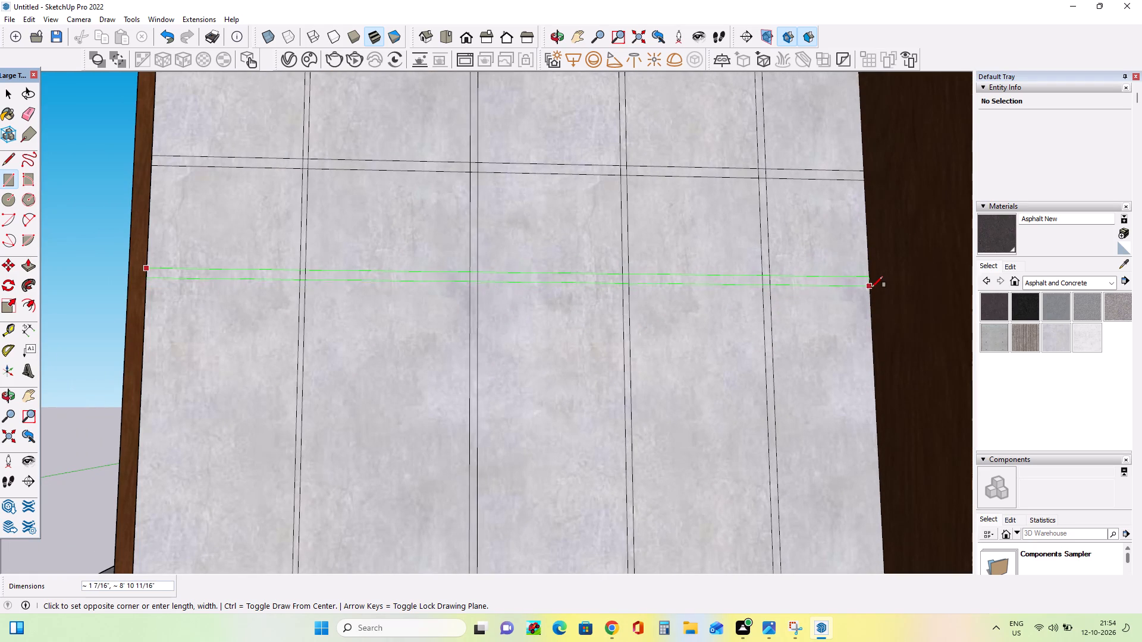
pyautogui.click(871, 286)
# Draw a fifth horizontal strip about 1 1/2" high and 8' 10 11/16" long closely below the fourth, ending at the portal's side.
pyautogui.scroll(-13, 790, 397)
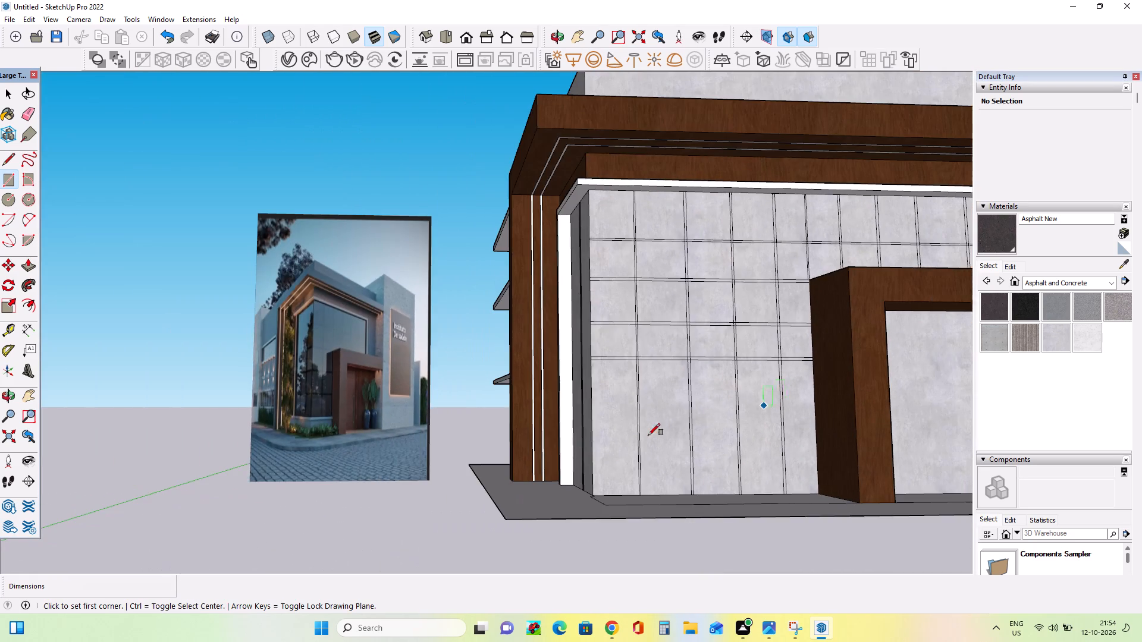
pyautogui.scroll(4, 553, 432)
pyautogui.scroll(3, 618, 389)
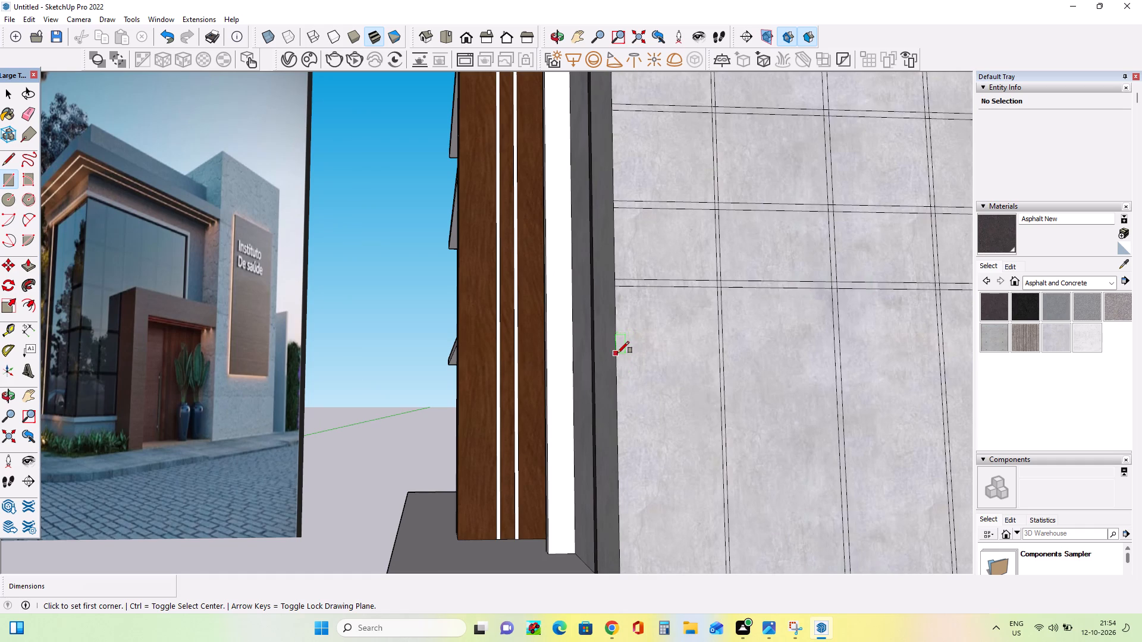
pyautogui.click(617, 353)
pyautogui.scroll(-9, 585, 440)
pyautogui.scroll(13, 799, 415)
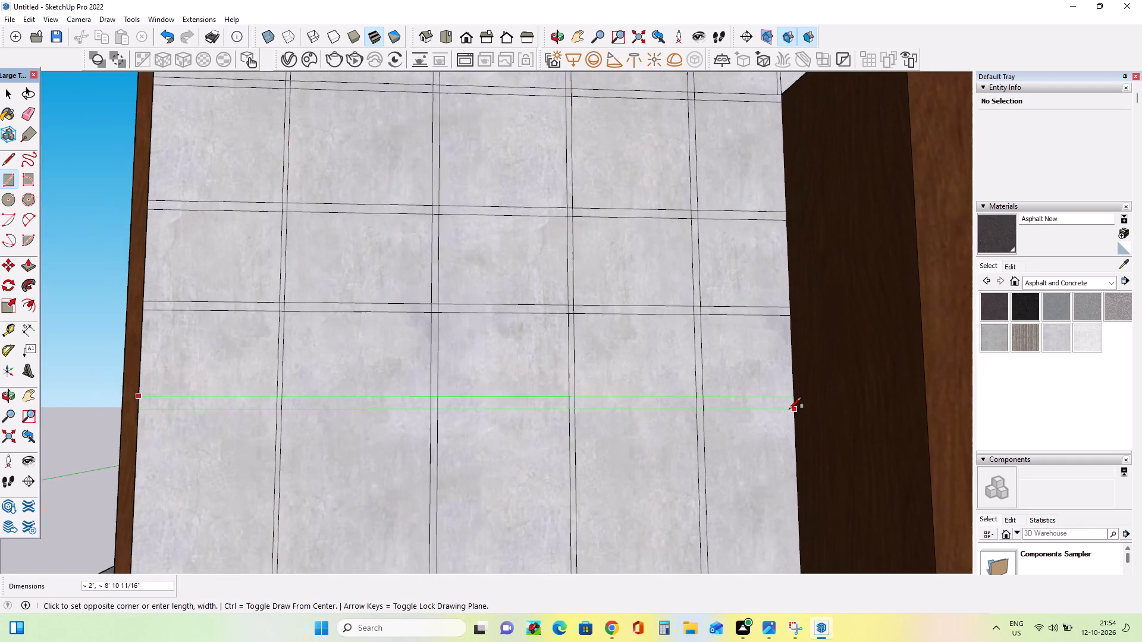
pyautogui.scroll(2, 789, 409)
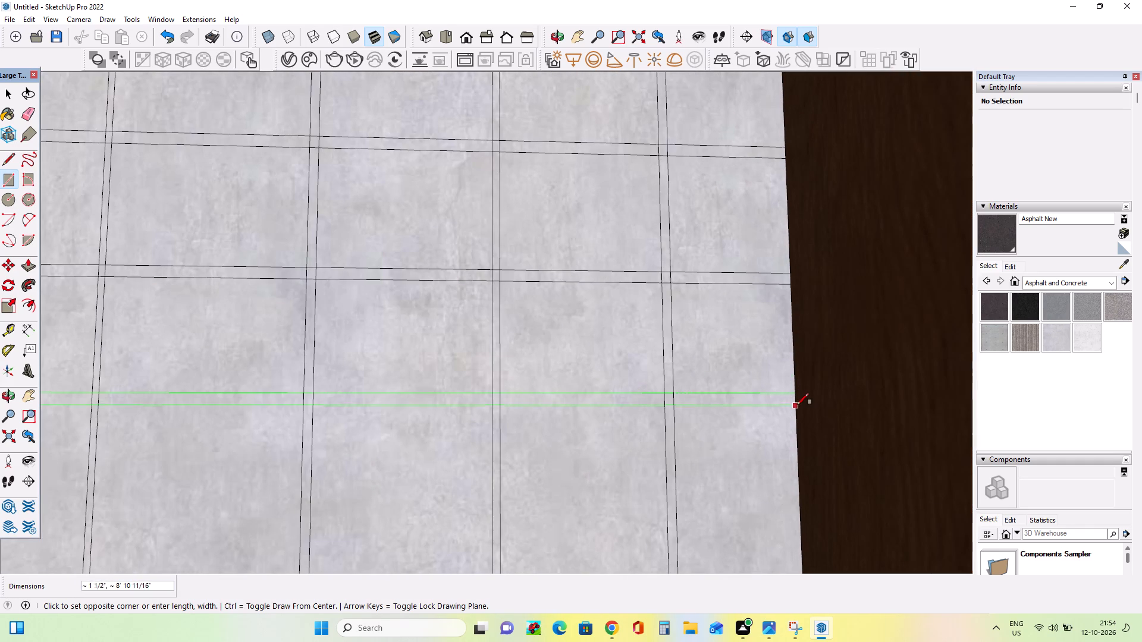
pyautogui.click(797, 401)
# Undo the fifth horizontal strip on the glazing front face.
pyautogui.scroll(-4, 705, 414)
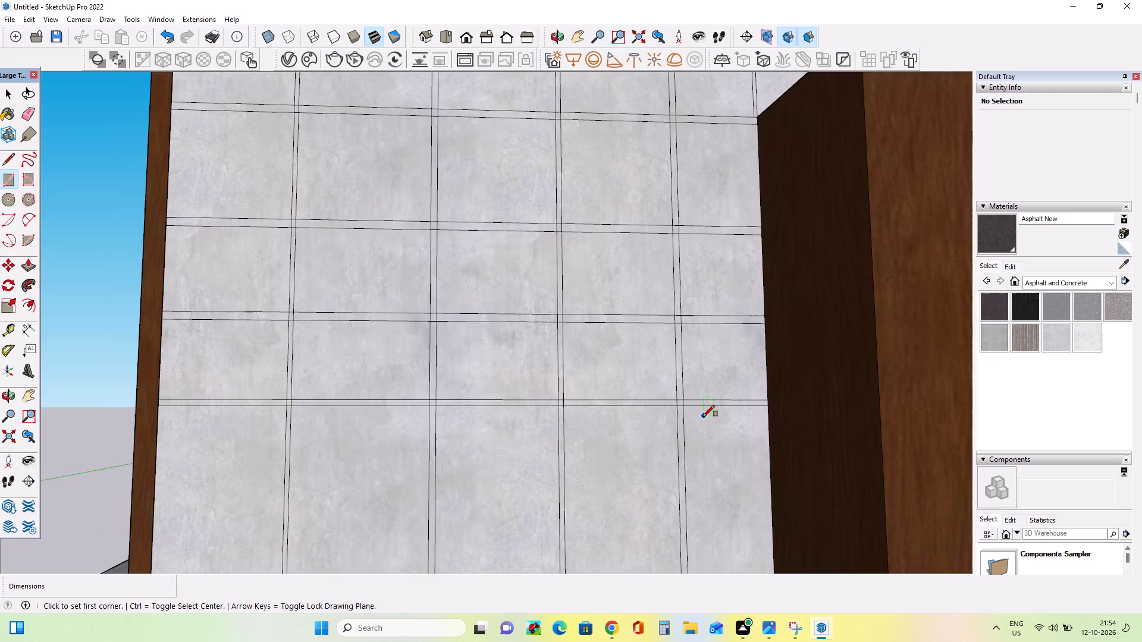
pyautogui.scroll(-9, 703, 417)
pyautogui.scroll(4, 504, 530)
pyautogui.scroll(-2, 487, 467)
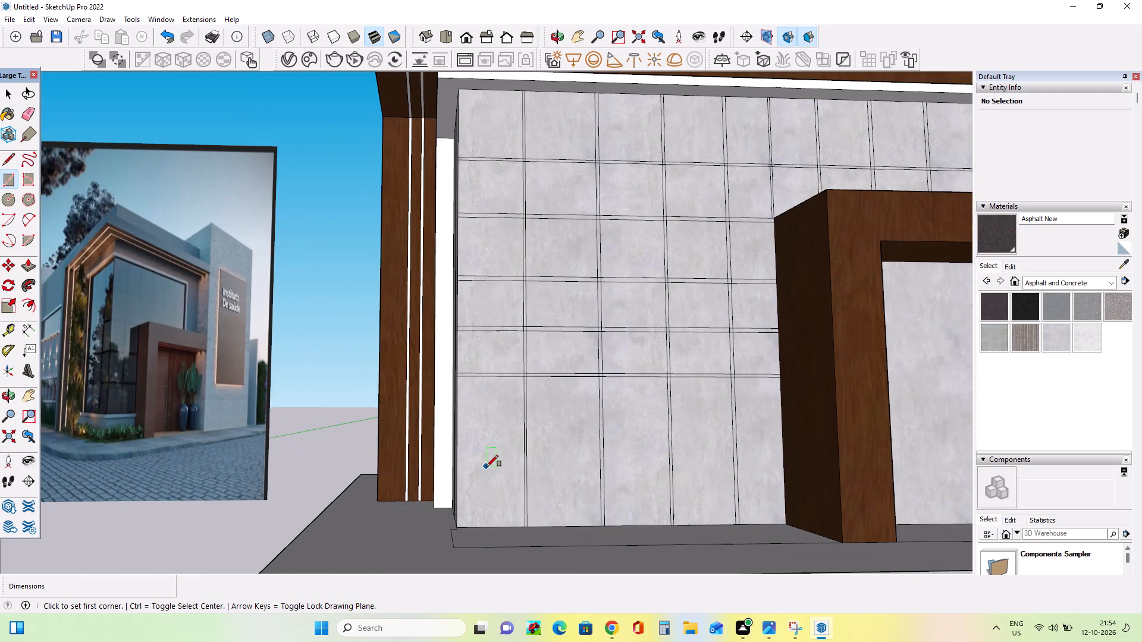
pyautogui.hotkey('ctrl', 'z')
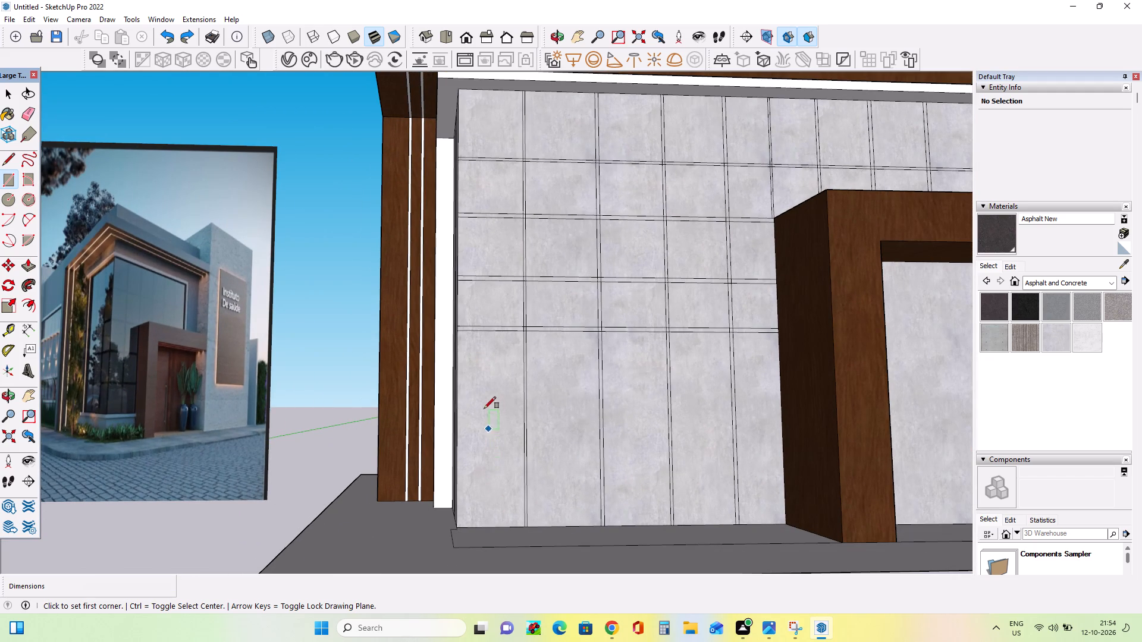
# Draw the fifth horizontal strip at a slightly lower height, about 1 5/16" high and 8' 10 11/16" long, ending at the portal.
pyautogui.click(454, 392)
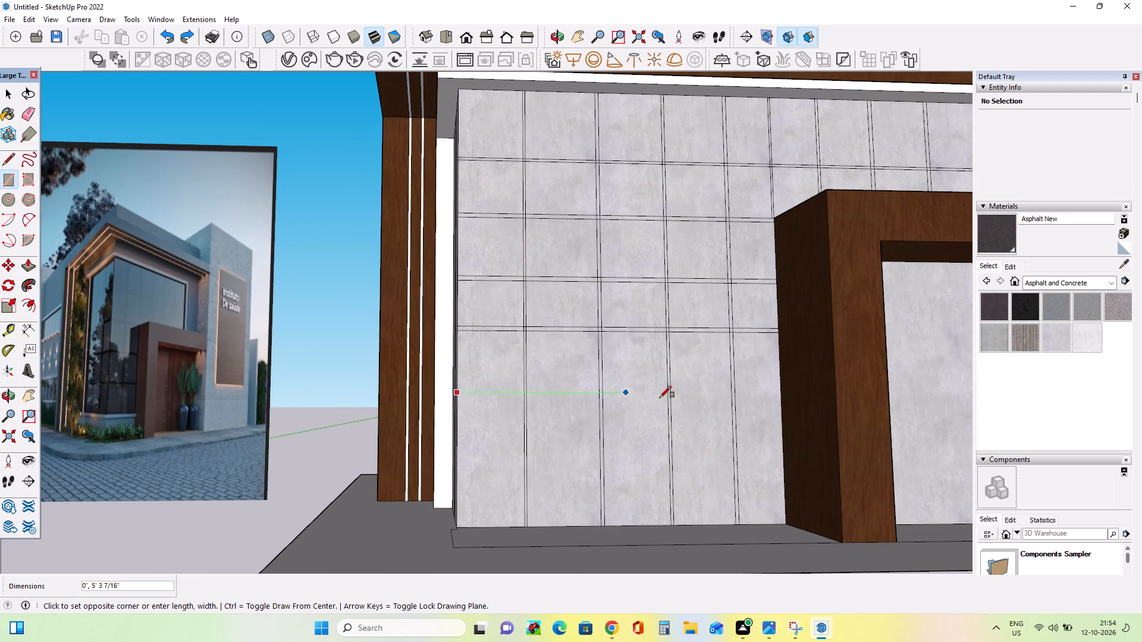
pyautogui.scroll(7, 783, 407)
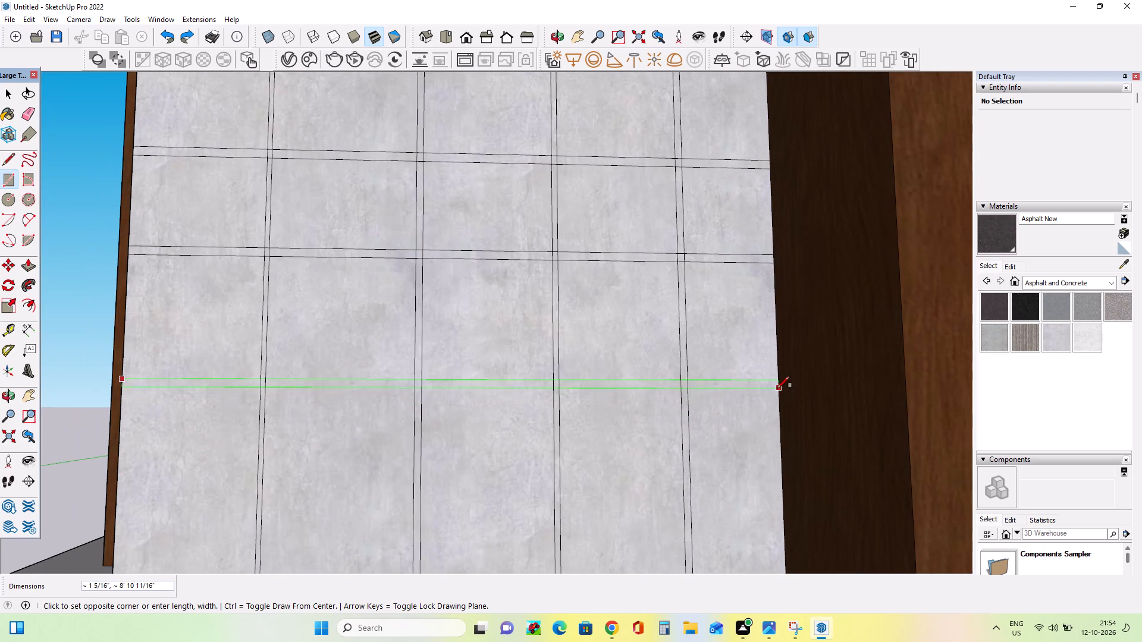
pyautogui.click(777, 388)
# Draw a sixth horizontal strip about 1 9/16" high and 8' 10 11/16" long below the fifth, nearest the glazing's base.
pyautogui.scroll(-7, 740, 408)
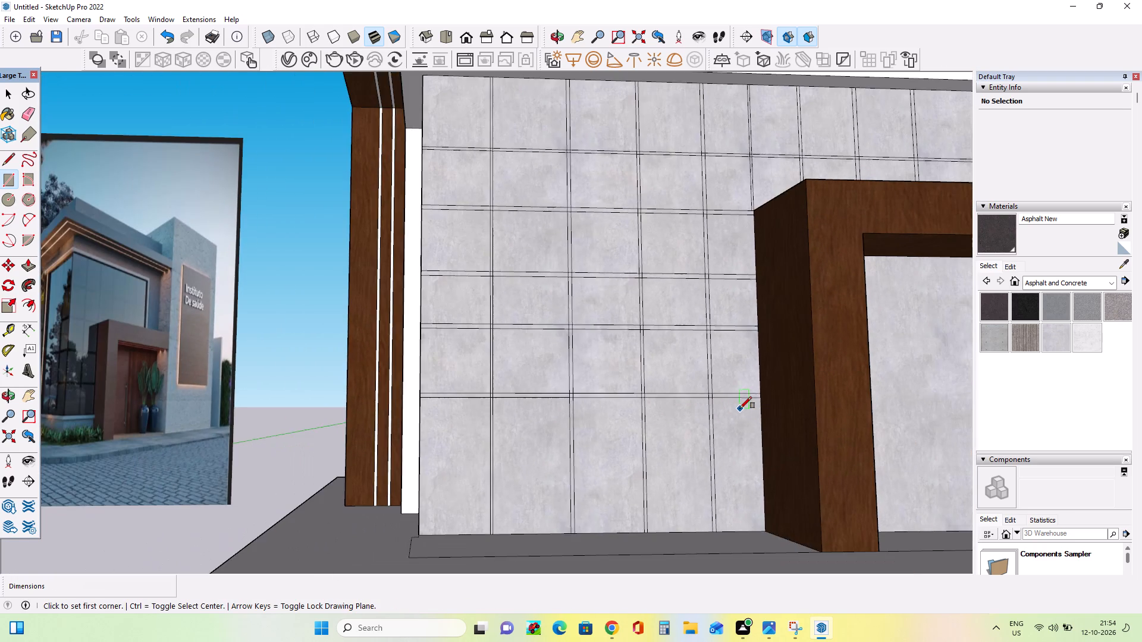
pyautogui.moveTo(740, 413); pyautogui.dragTo(743, 450, button='middle')
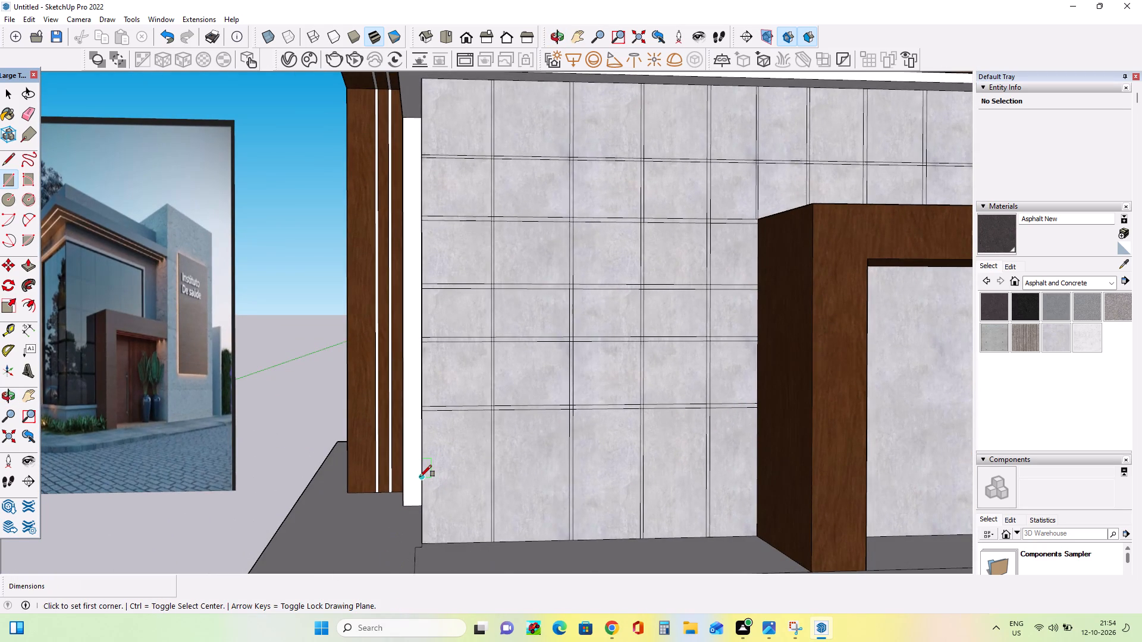
pyautogui.click(420, 477)
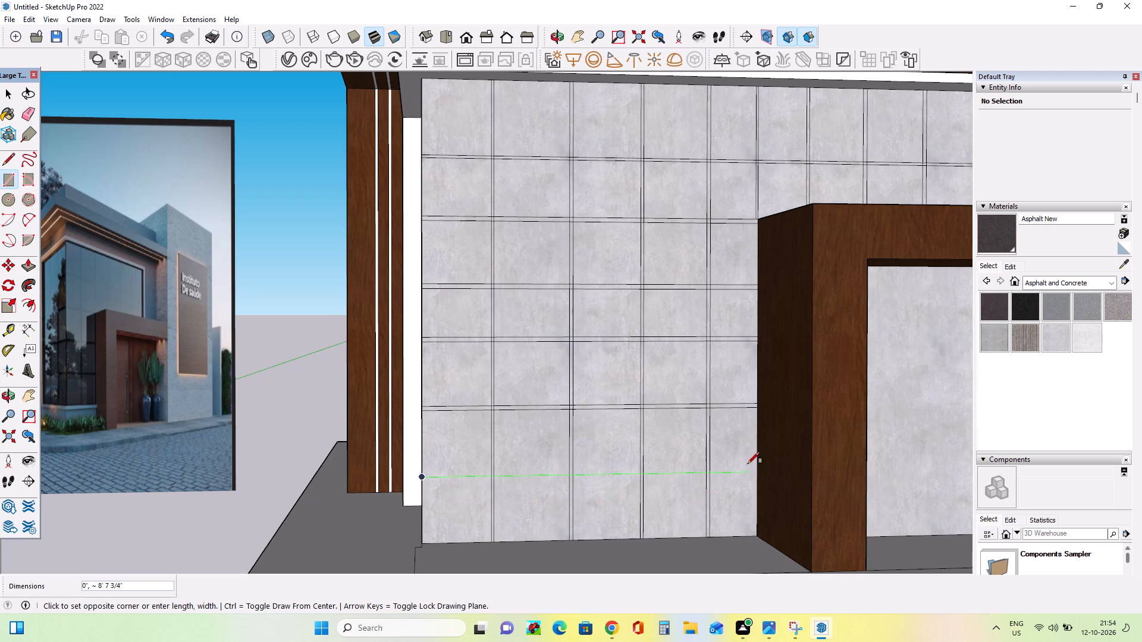
pyautogui.scroll(7, 748, 464)
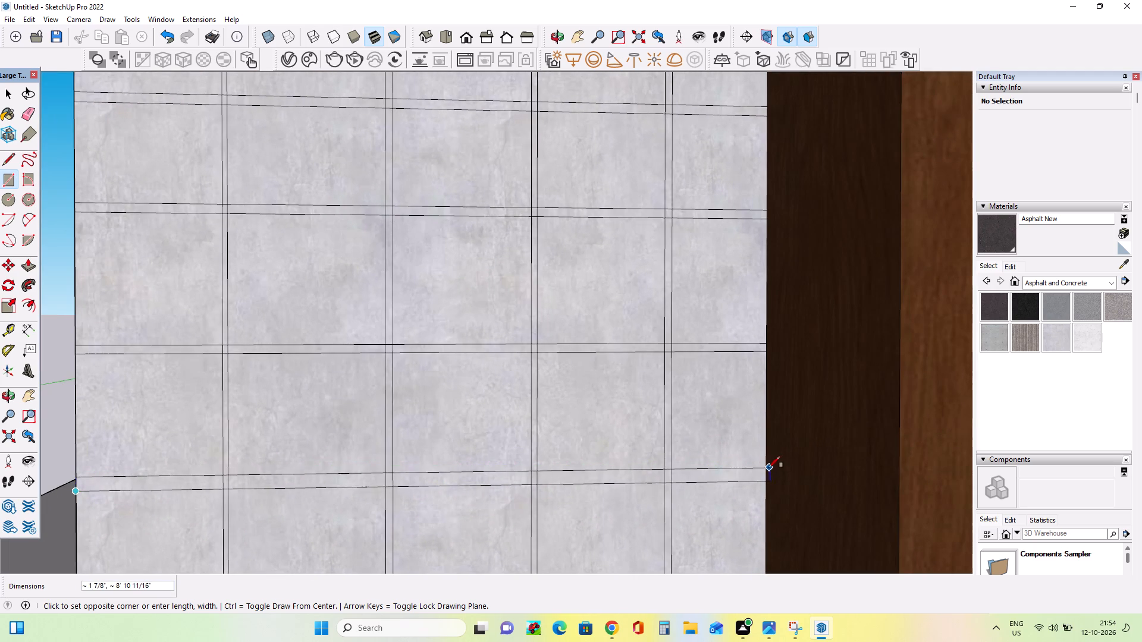
pyautogui.scroll(3, 763, 469)
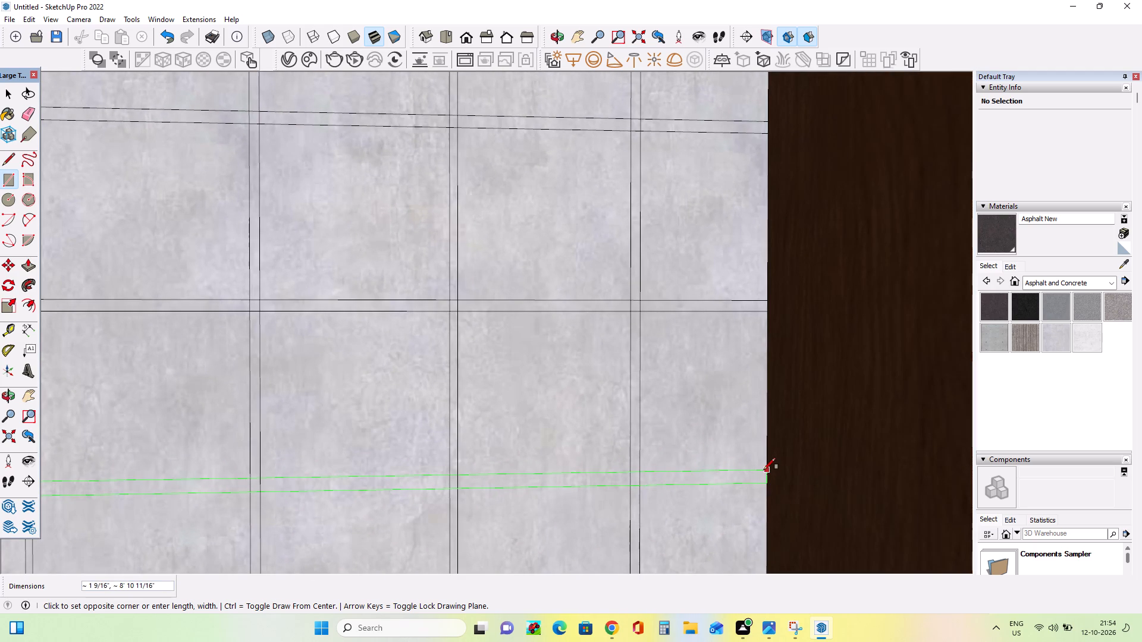
pyautogui.click(765, 474)
# Continue the uppermost strip around the corner across the glazing's side face, about 4' 1 1/16" long and 7/8" high.
pyautogui.scroll(-8, 703, 455)
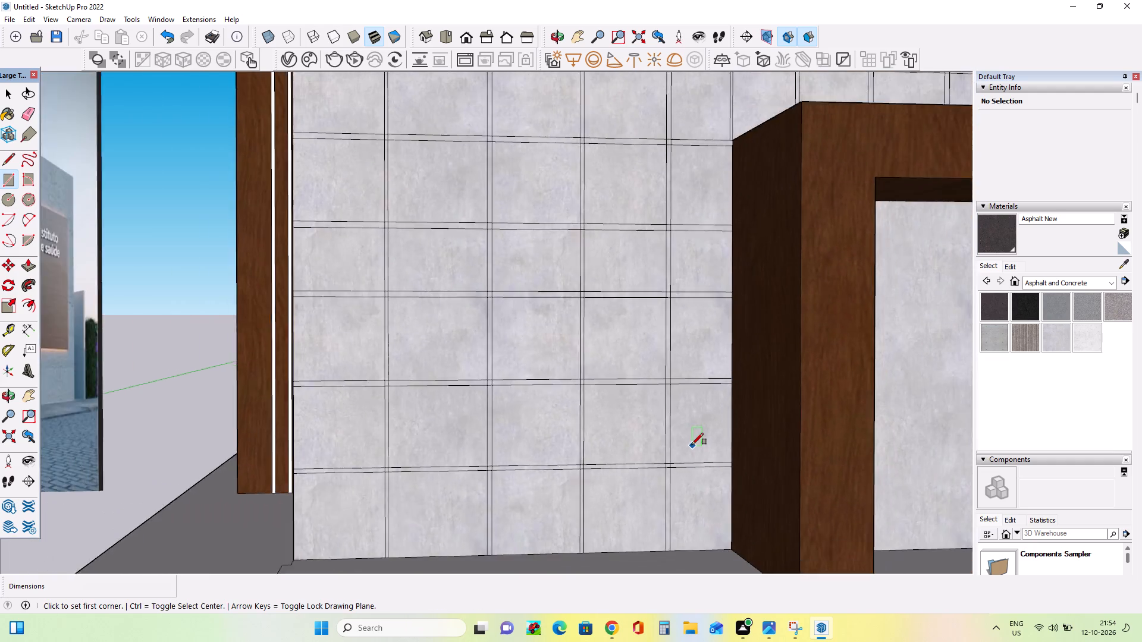
pyautogui.scroll(-7, 692, 445)
pyautogui.scroll(-4, 641, 448)
pyautogui.moveTo(590, 458); pyautogui.dragTo(821, 435, button='middle')
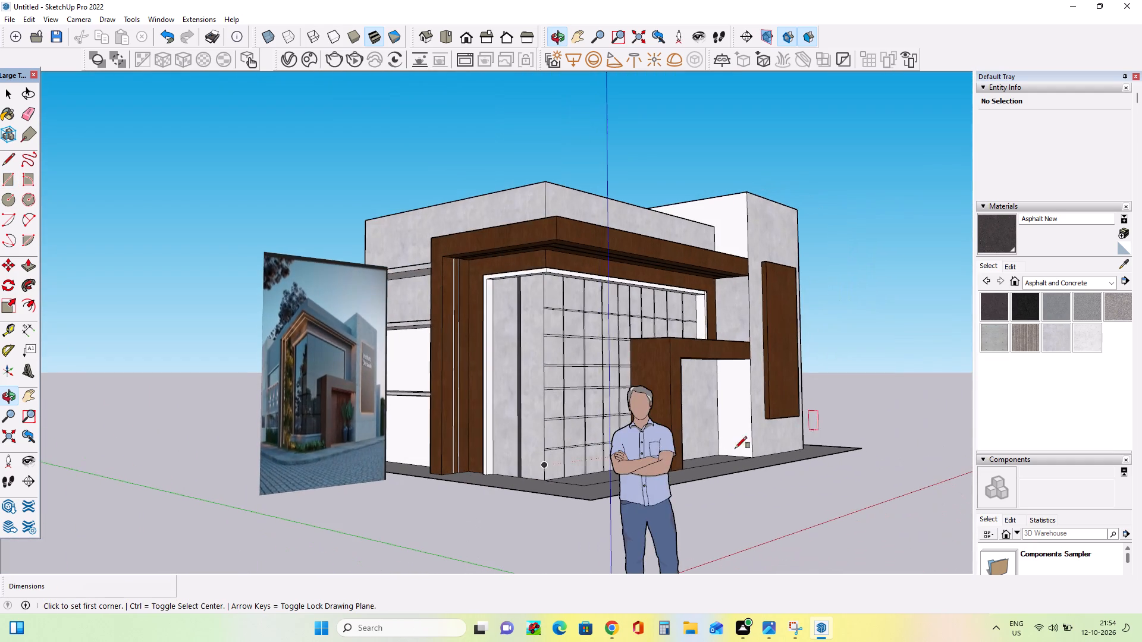
pyautogui.scroll(8, 552, 331)
pyautogui.moveTo(523, 333); pyautogui.dragTo(622, 350, button='middle')
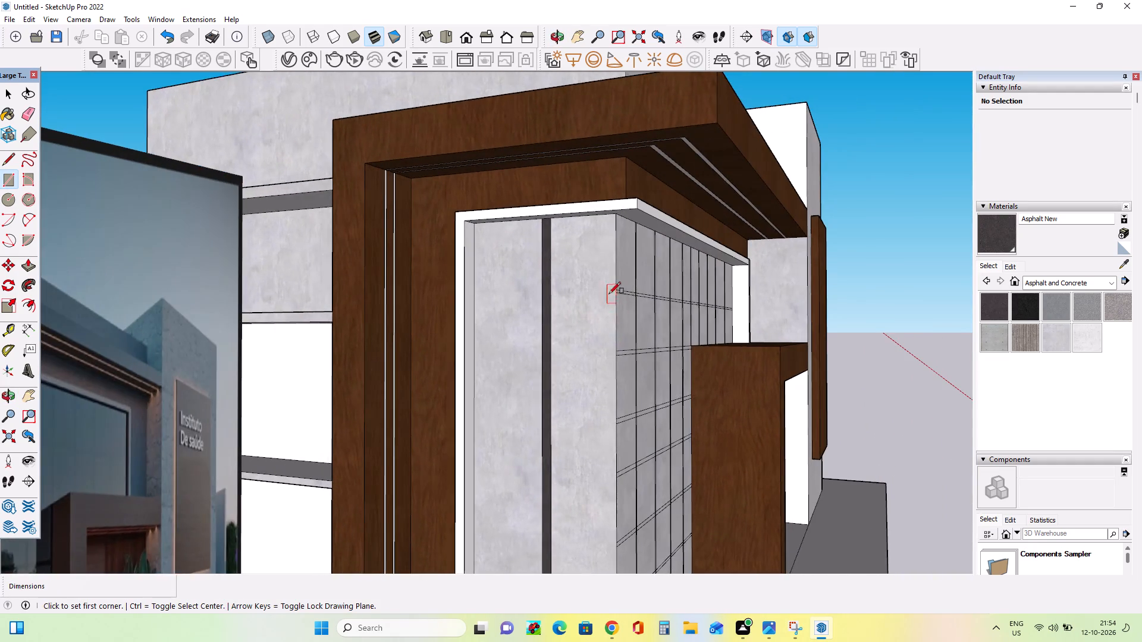
pyautogui.scroll(7, 607, 287)
pyautogui.click(628, 288)
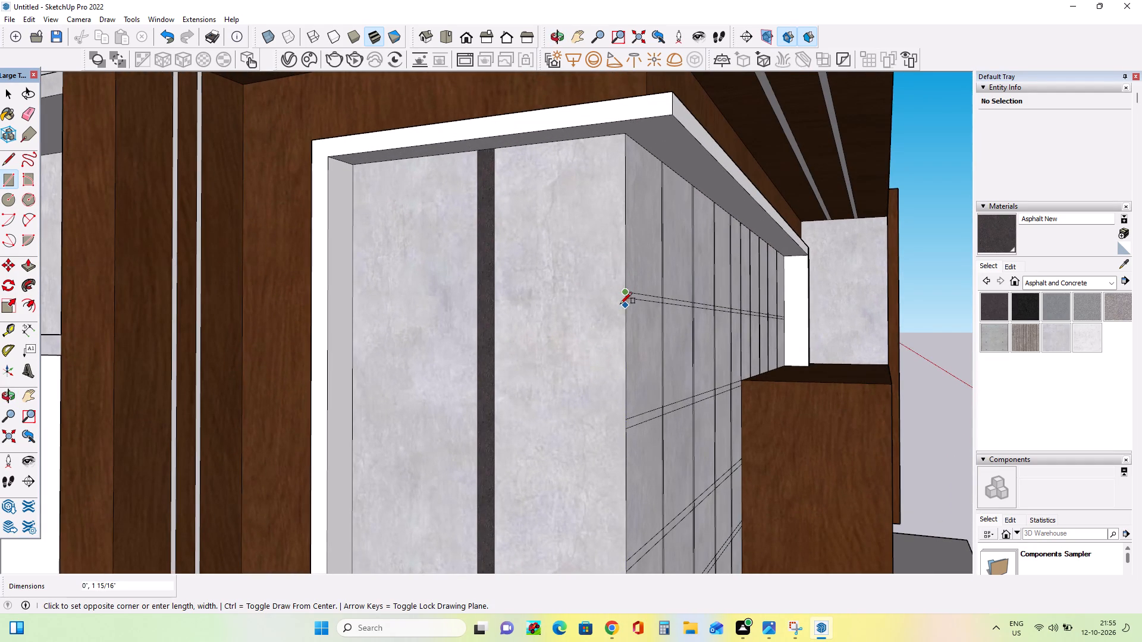
pyautogui.click(626, 302)
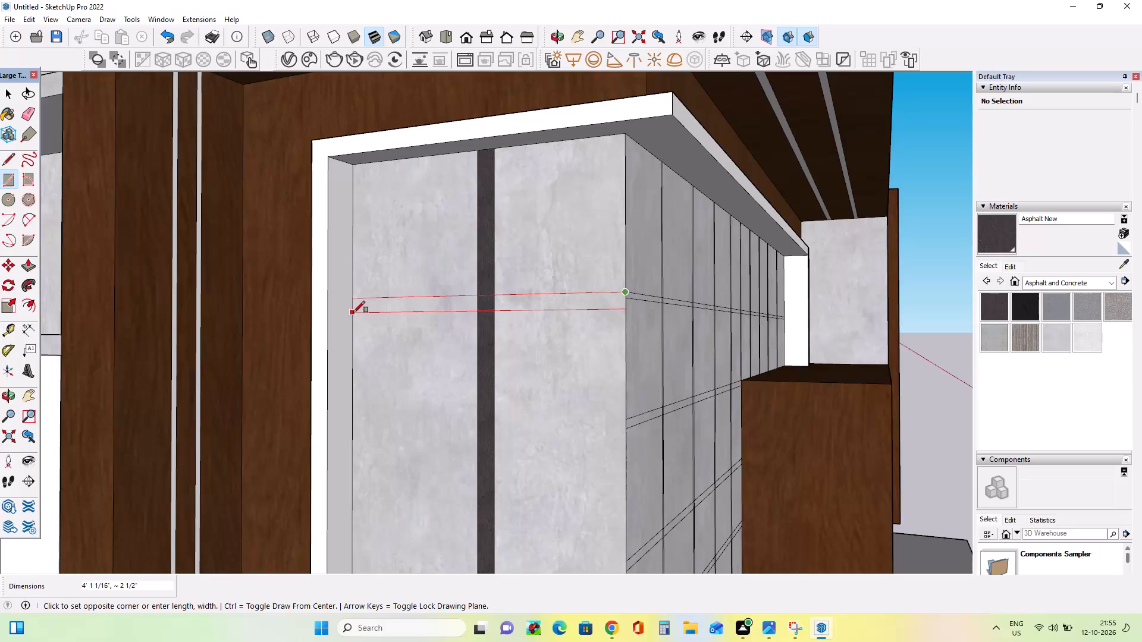
pyautogui.click(354, 307)
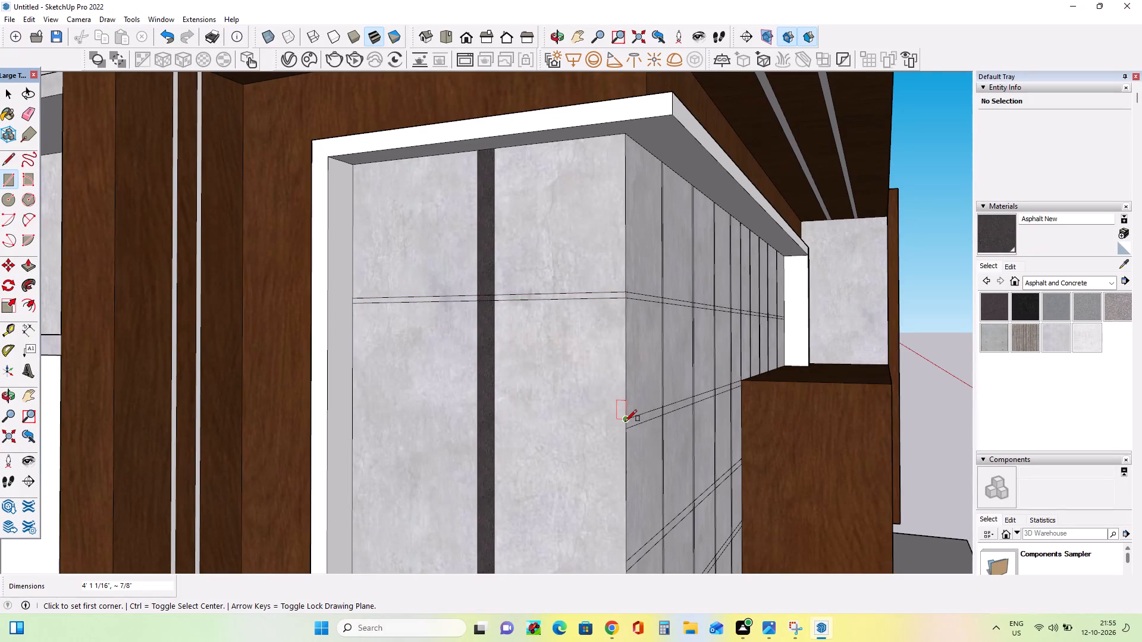
# Continue the second strip across the glazing's side face, about 4' 1 1/16" long and 1 3/8" high.
pyautogui.click(626, 421)
pyautogui.click(626, 429)
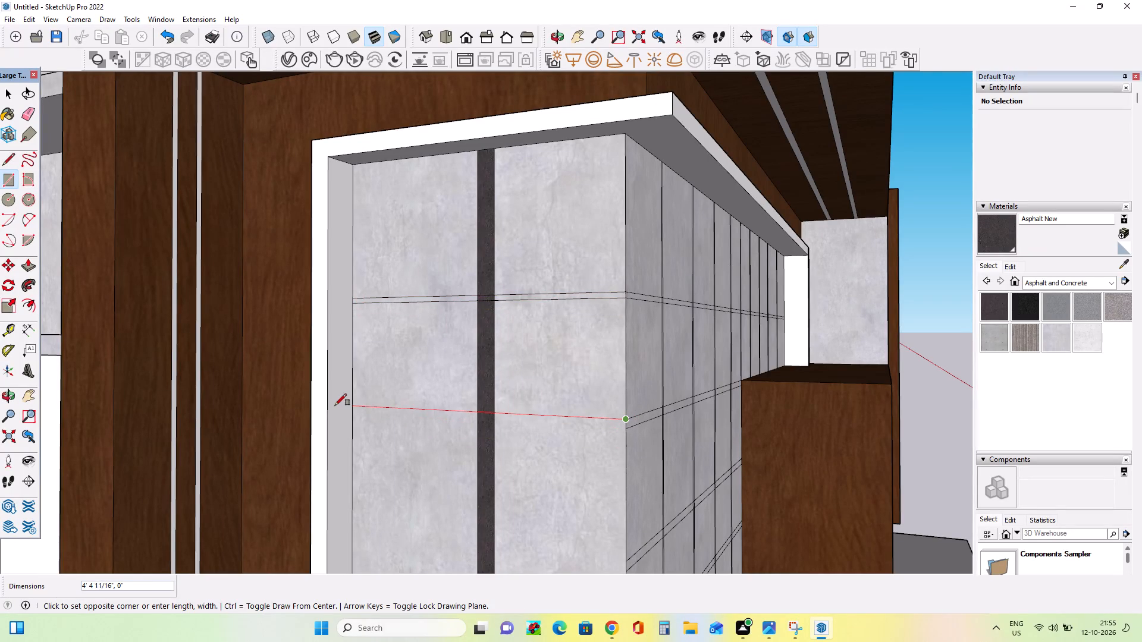
pyautogui.click(354, 414)
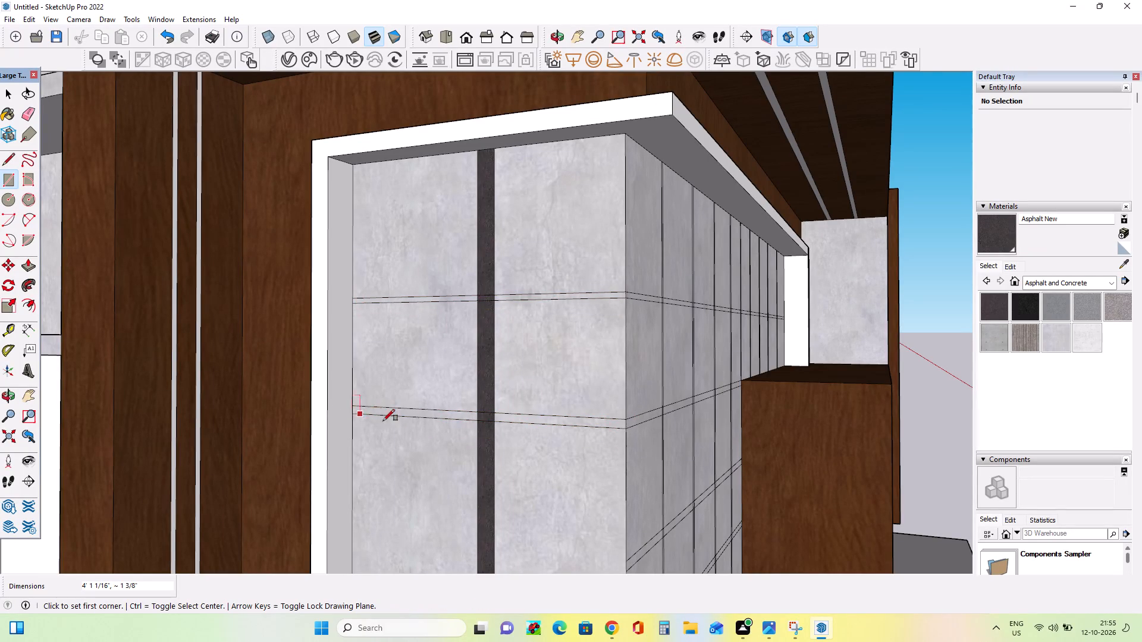
# Continue the third strip across the glazing's side face, about 4' 1 1/16" long and 1 1/2" high.
pyautogui.scroll(-14, 503, 383)
pyautogui.scroll(5, 504, 521)
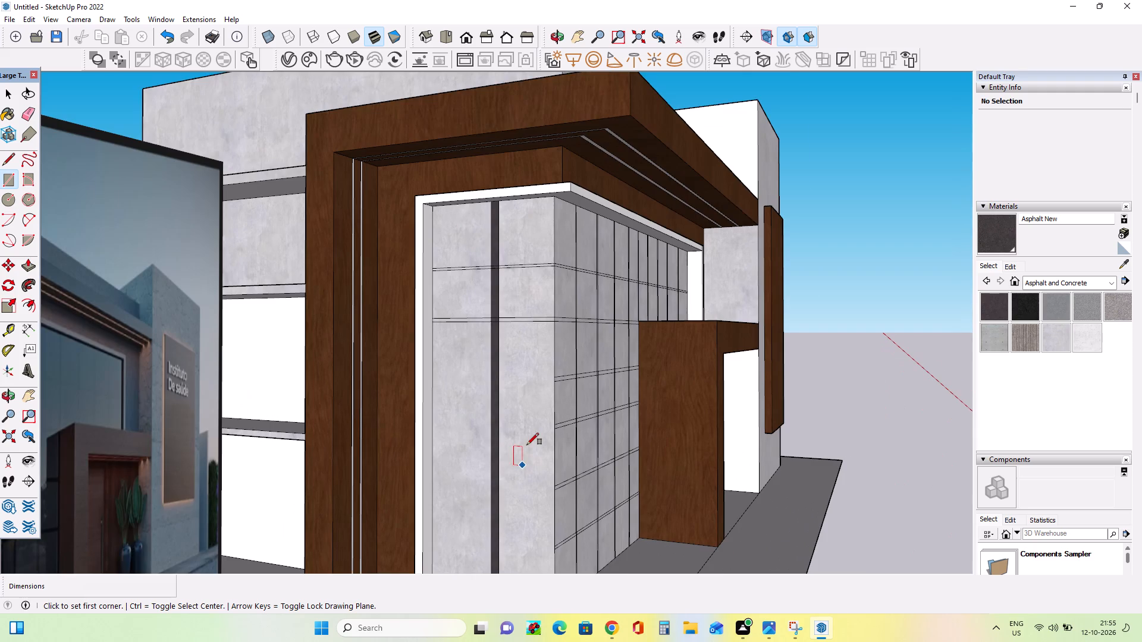
pyautogui.scroll(3, 522, 465)
pyautogui.click(563, 358)
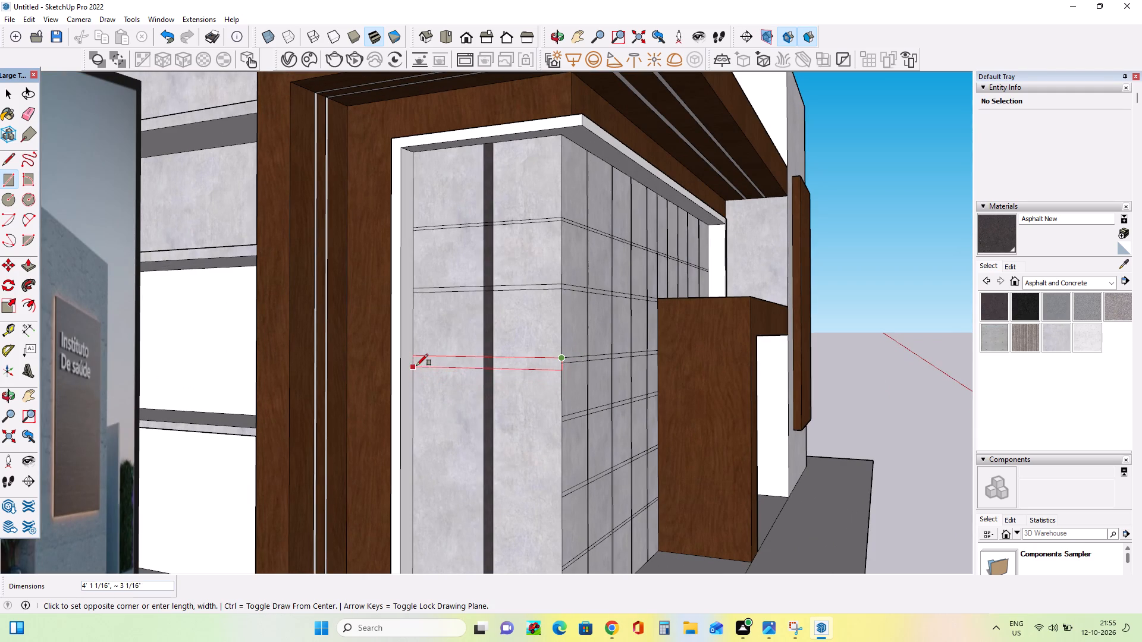
pyautogui.click(560, 369)
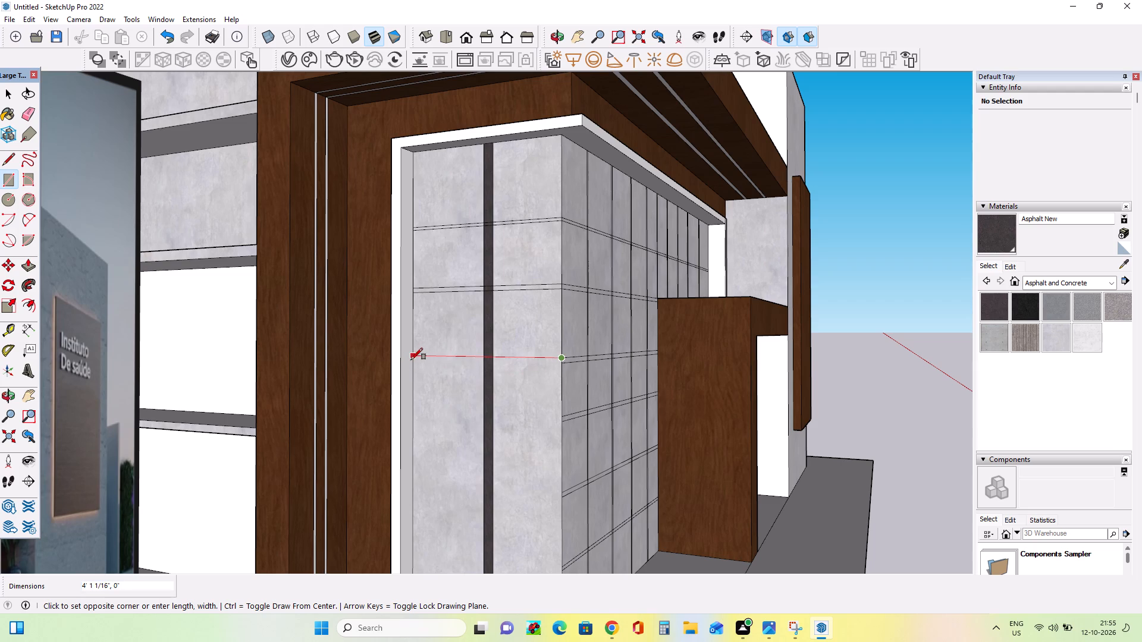
pyautogui.scroll(5, 420, 376)
pyautogui.moveTo(427, 376); pyautogui.dragTo(432, 374, button='middle')
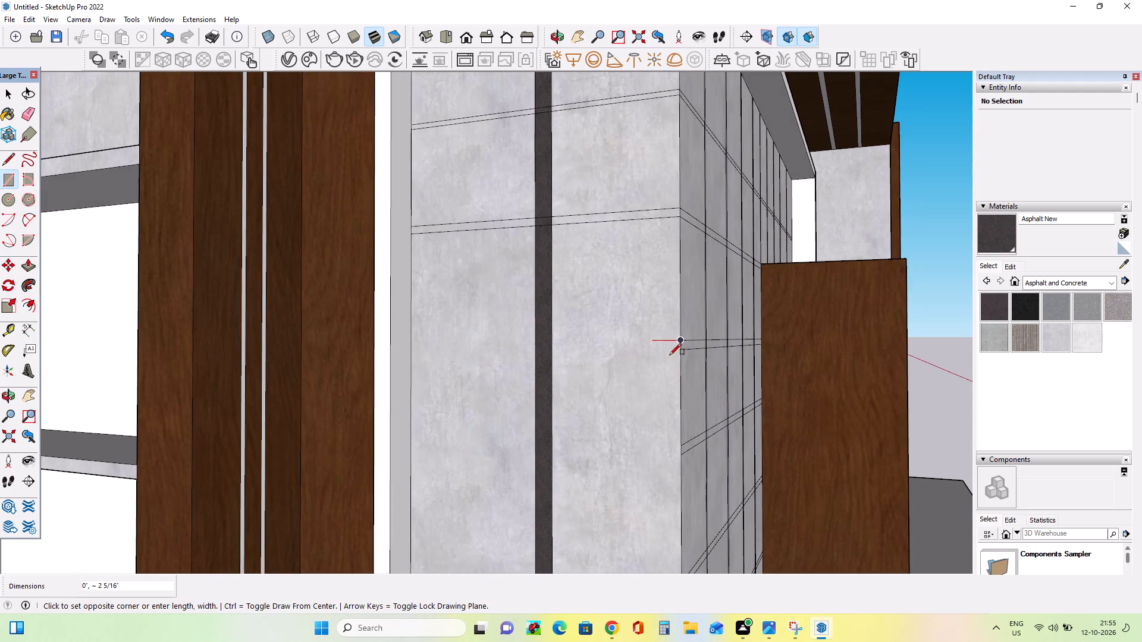
pyautogui.click(679, 350)
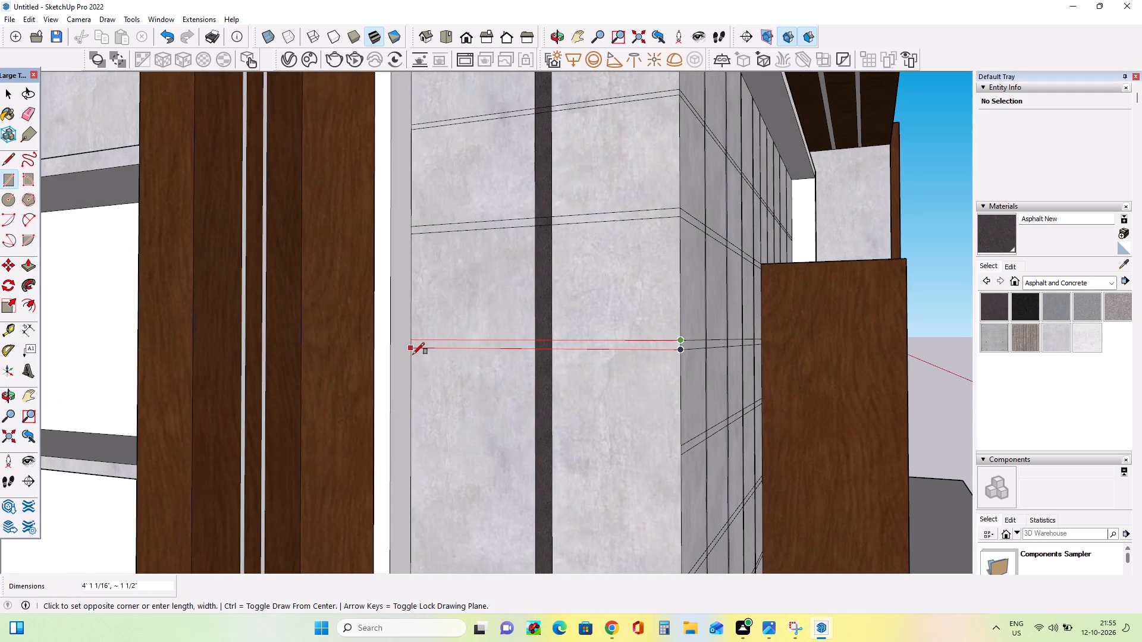
pyautogui.click(413, 354)
pyautogui.scroll(-12, 457, 396)
pyautogui.scroll(6, 535, 483)
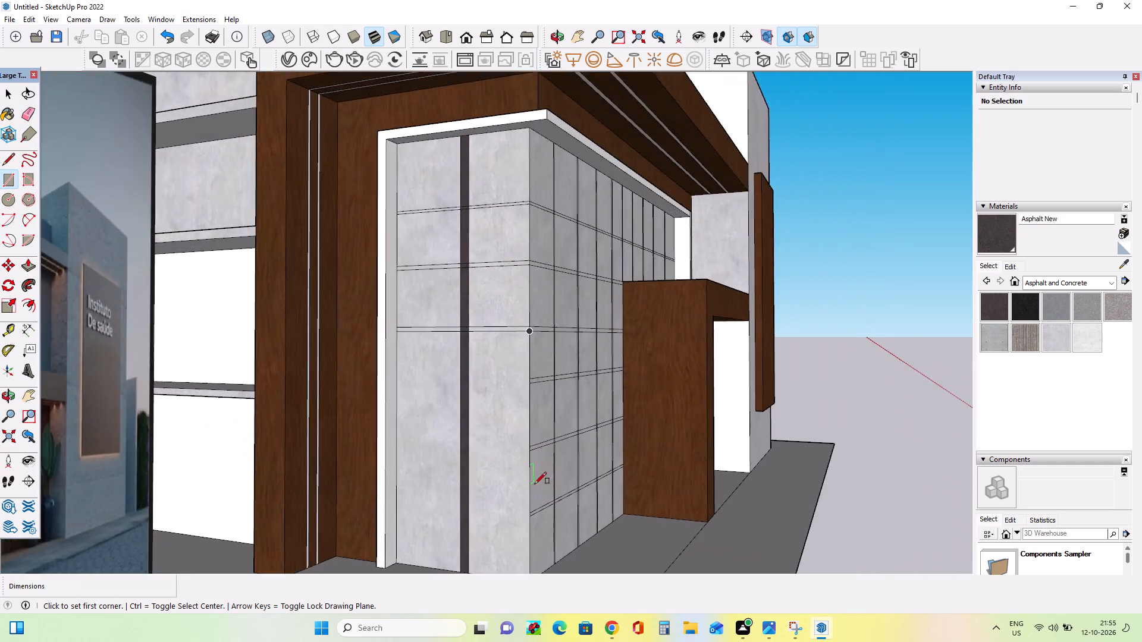
# Continue the fourth strip across the glazing's side face, about 4' 1 1/16" long and 1 7/16" high.
pyautogui.scroll(3, 535, 484)
pyautogui.click(530, 331)
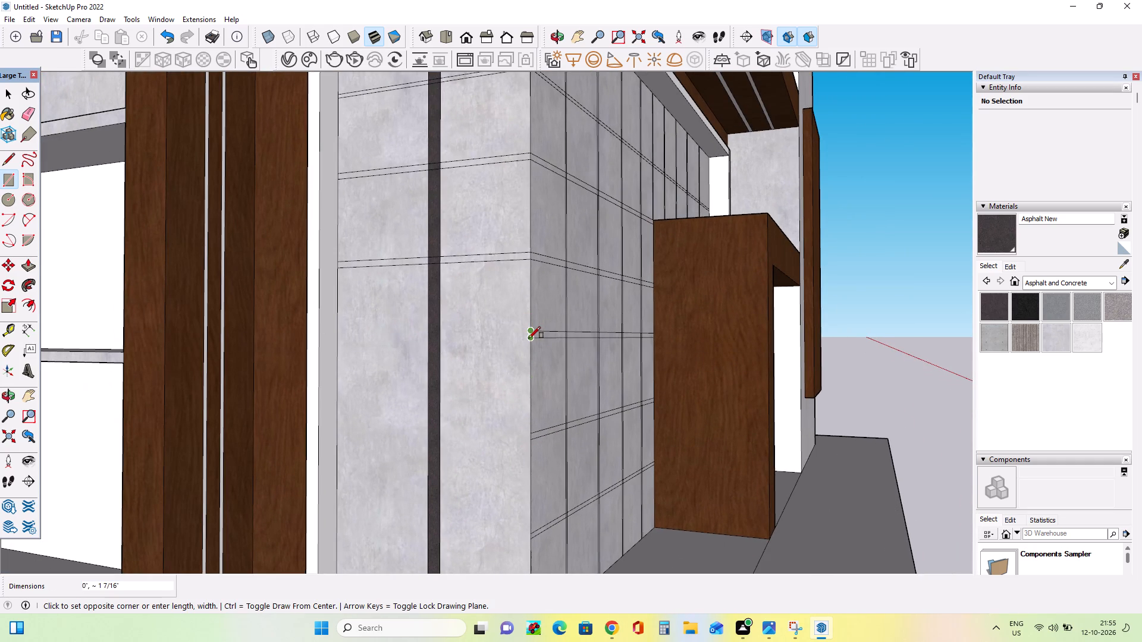
pyautogui.click(529, 338)
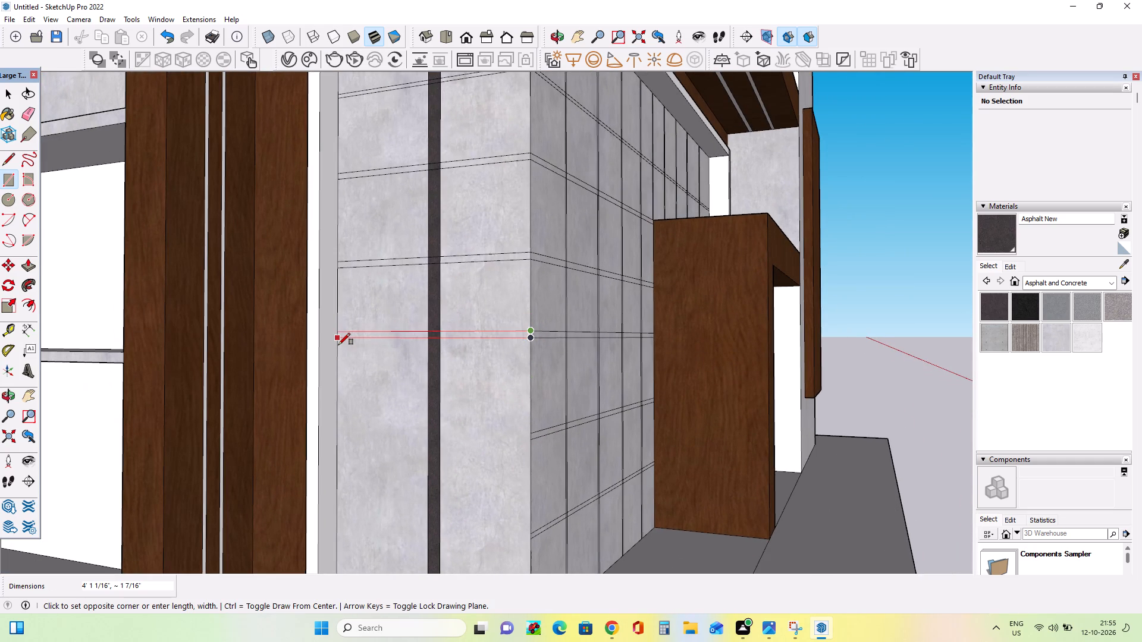
pyautogui.click(338, 345)
# Continue the fifth strip across the glazing's side face, about 4' 1 1/16" long and 1 5/16" high.
pyautogui.click(530, 430)
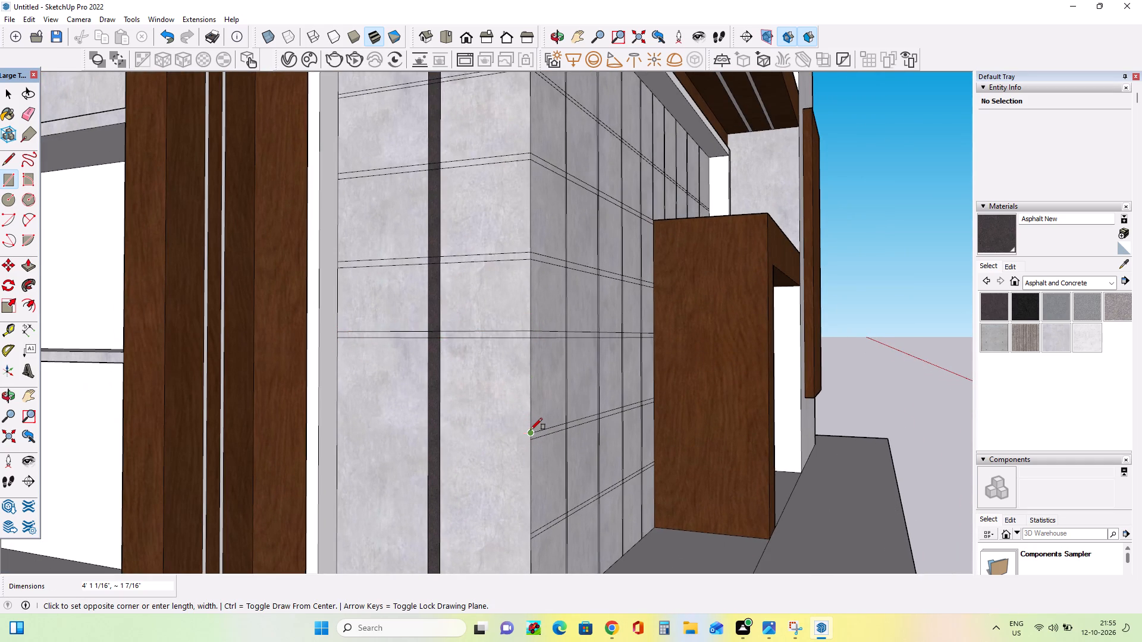
pyautogui.click(531, 440)
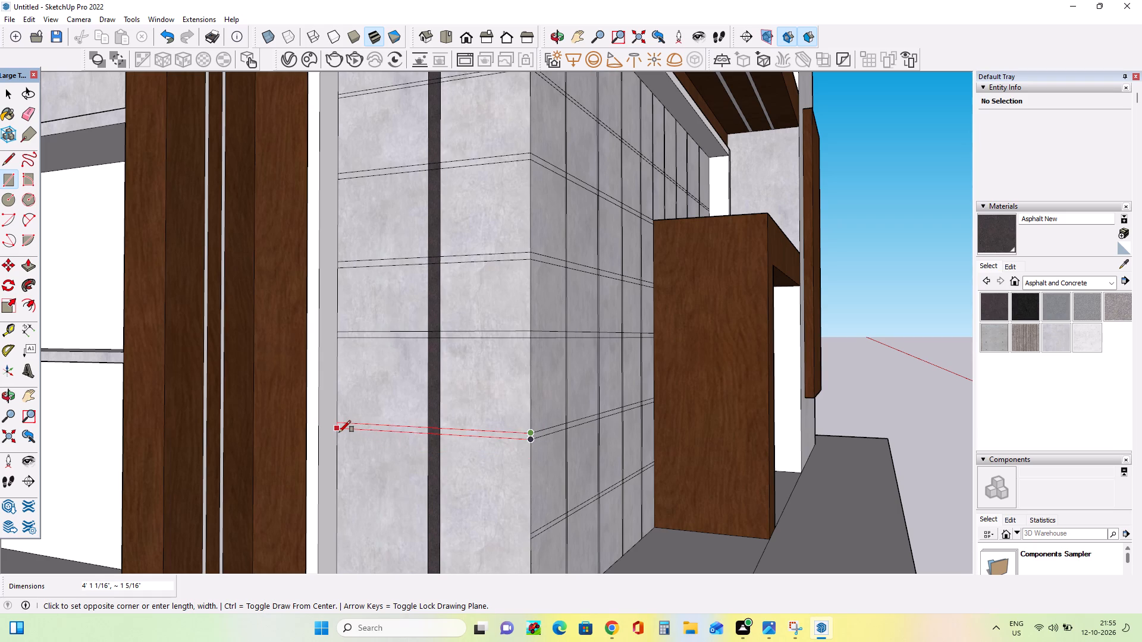
pyautogui.click(339, 432)
# Continue the sixth, lowest strip across the glazing's side face, about 4' 1 1/16" long and 1 1/16" high.
pyautogui.moveTo(454, 479); pyautogui.dragTo(470, 405, button='middle')
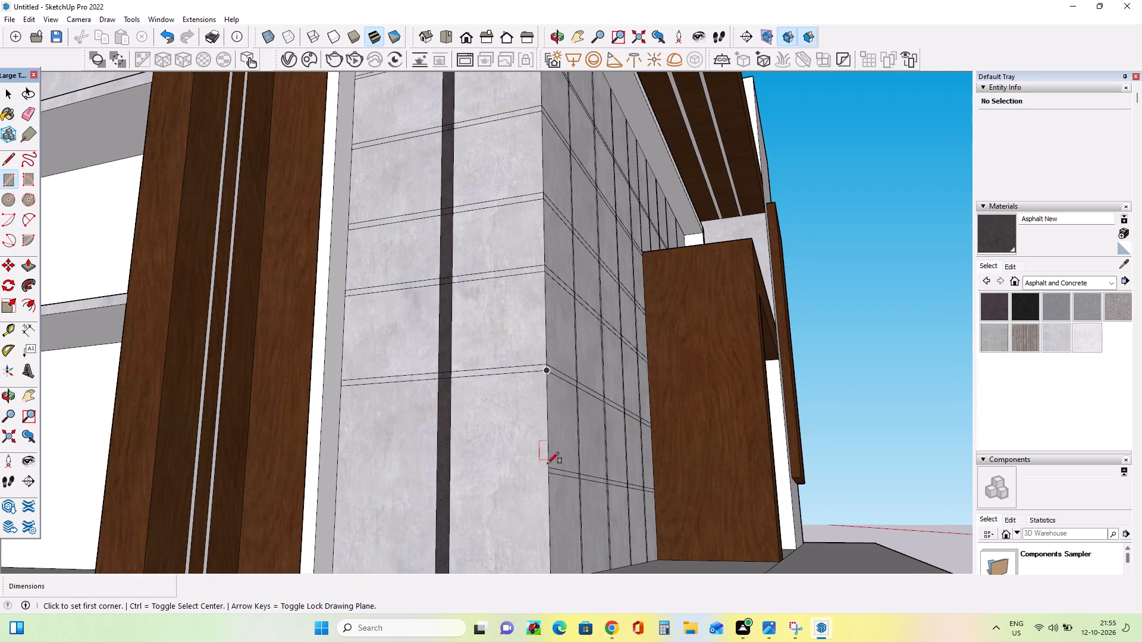
pyautogui.click(554, 466)
pyautogui.click(551, 474)
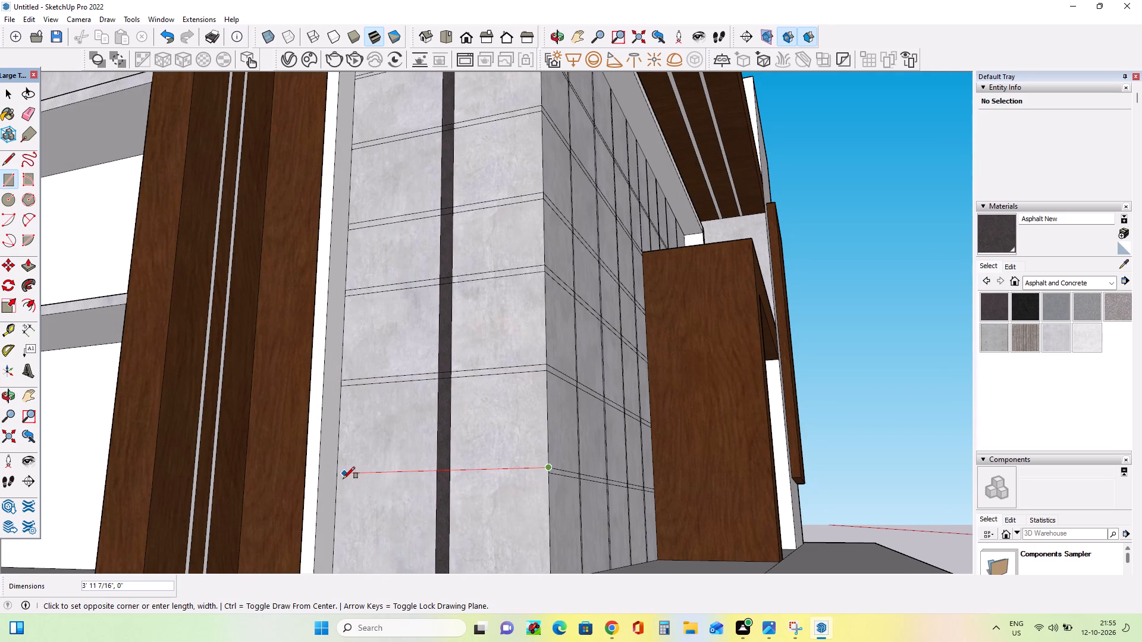
pyautogui.click(335, 483)
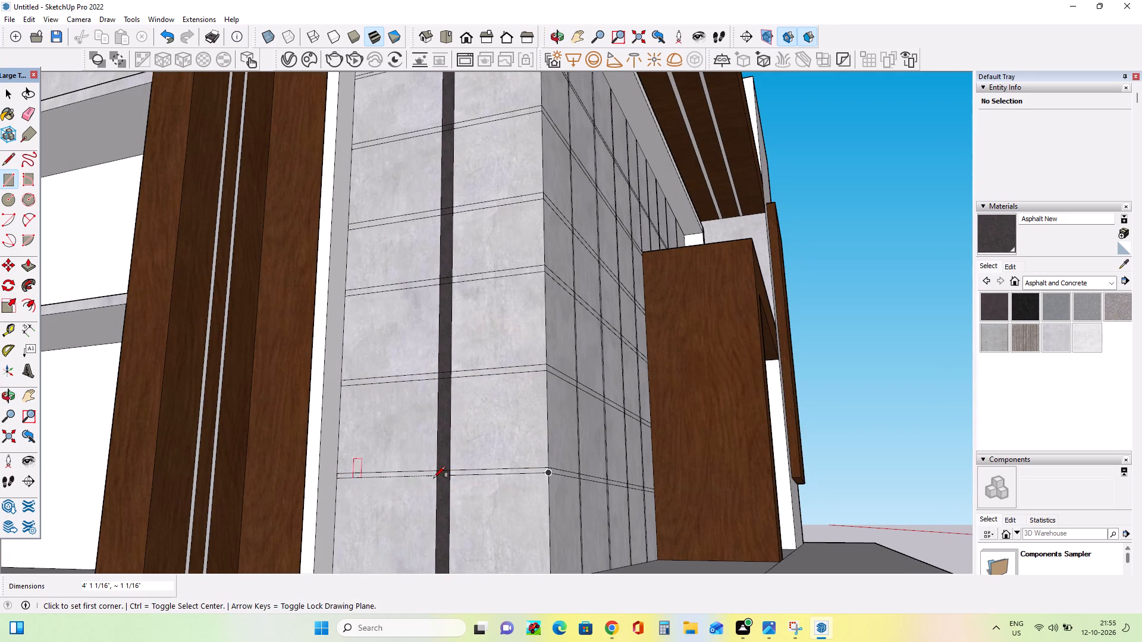
# Draw a vertical line about 11' 11 3/8" long down the middle of the side face's dark mullion, from its head to the ground.
pyautogui.moveTo(457, 473); pyautogui.dragTo(465, 523, button='middle')
pyautogui.scroll(-13, 461, 506)
pyautogui.scroll(3, 461, 562)
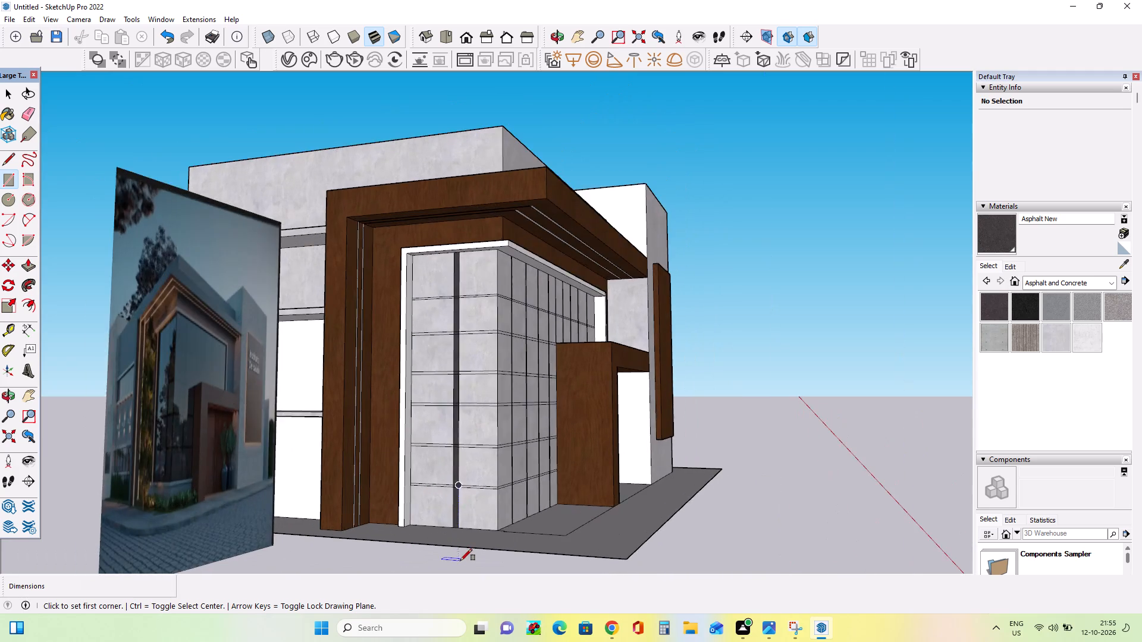
pyautogui.scroll(10, 460, 561)
pyautogui.moveTo(474, 501); pyautogui.dragTo(487, 522, button='middle')
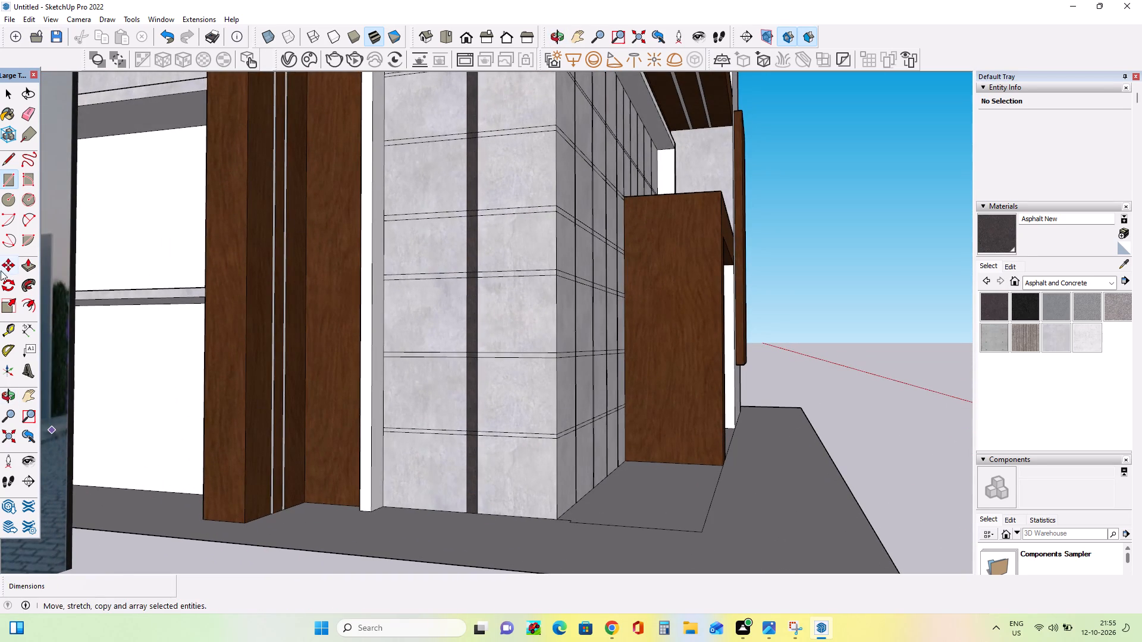
pyautogui.click(3, 153)
pyautogui.scroll(-2, 352, 345)
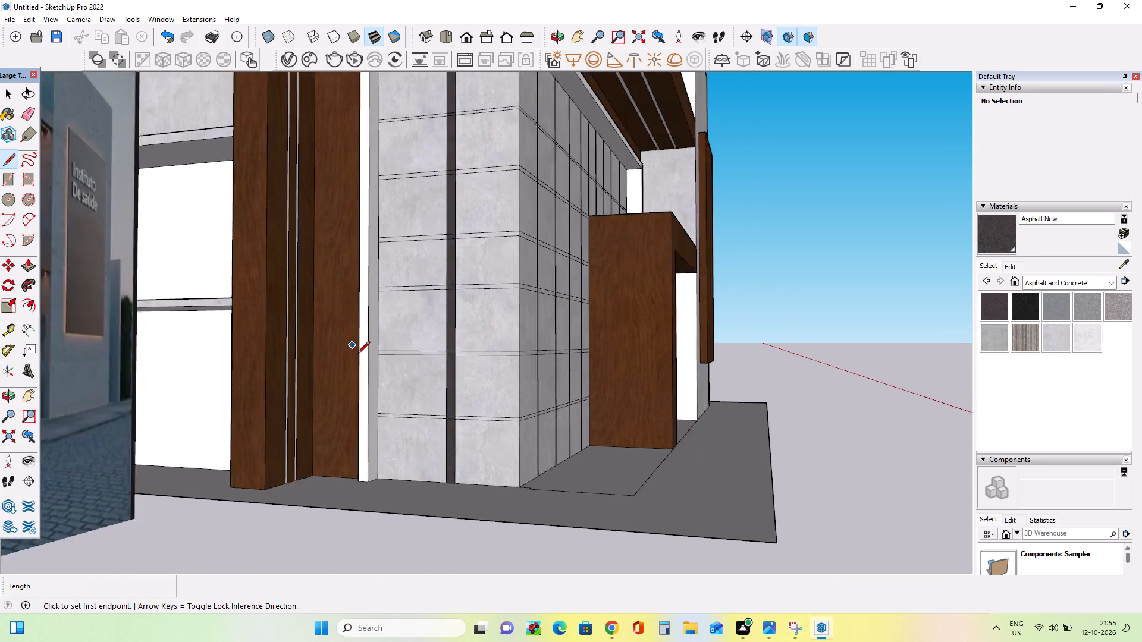
pyautogui.scroll(-4, 357, 354)
pyautogui.scroll(11, 418, 140)
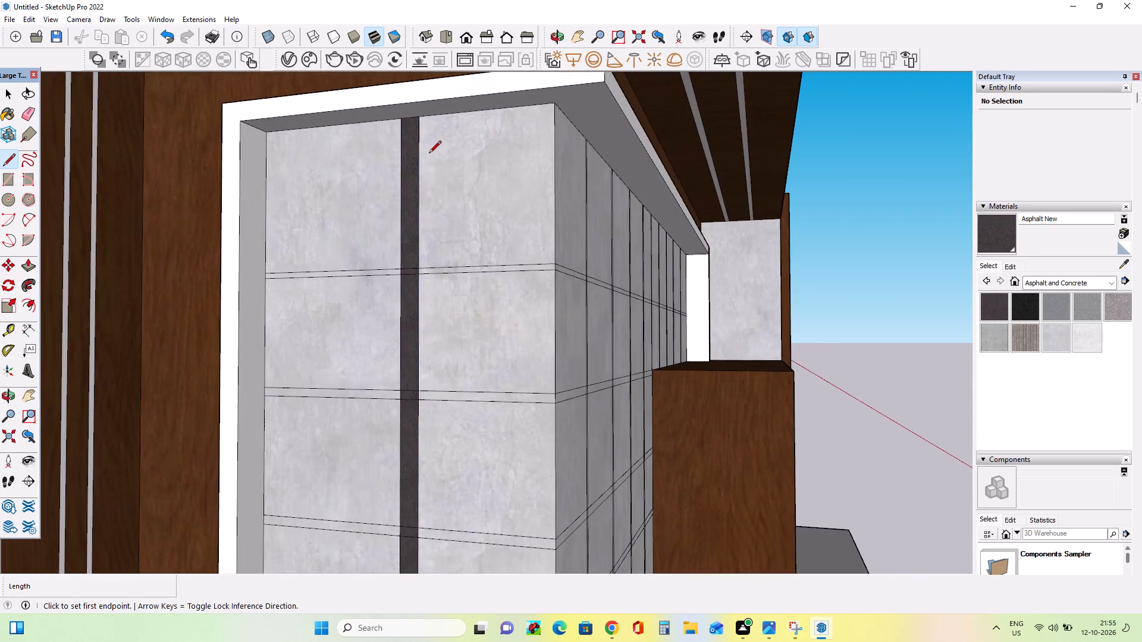
pyautogui.scroll(4, 429, 154)
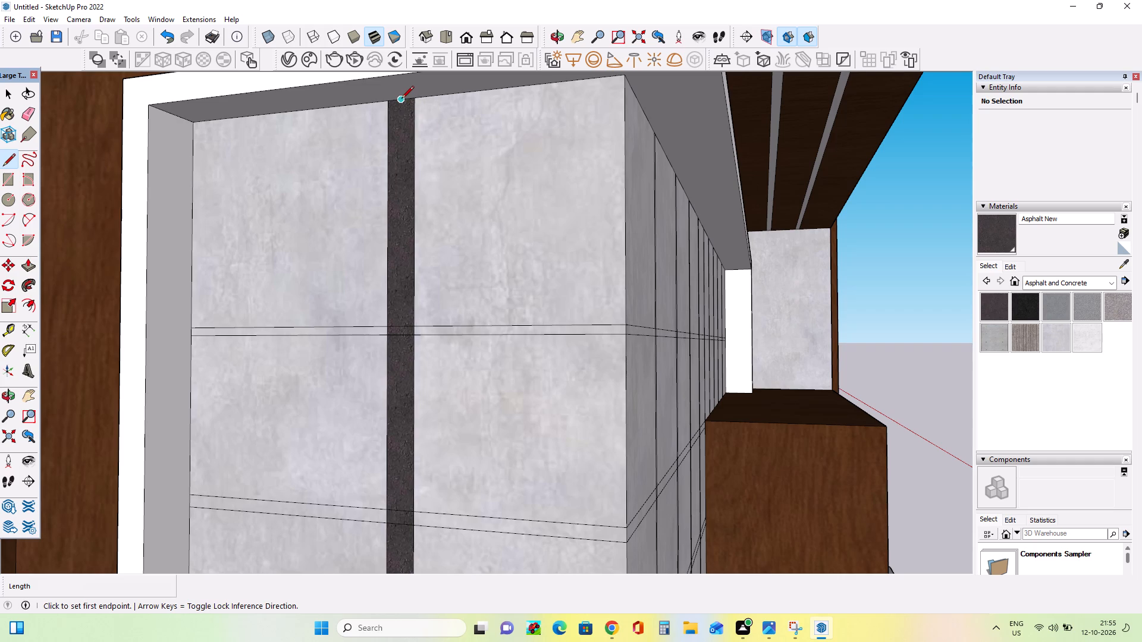
pyautogui.click(401, 99)
pyautogui.scroll(-1, 416, 216)
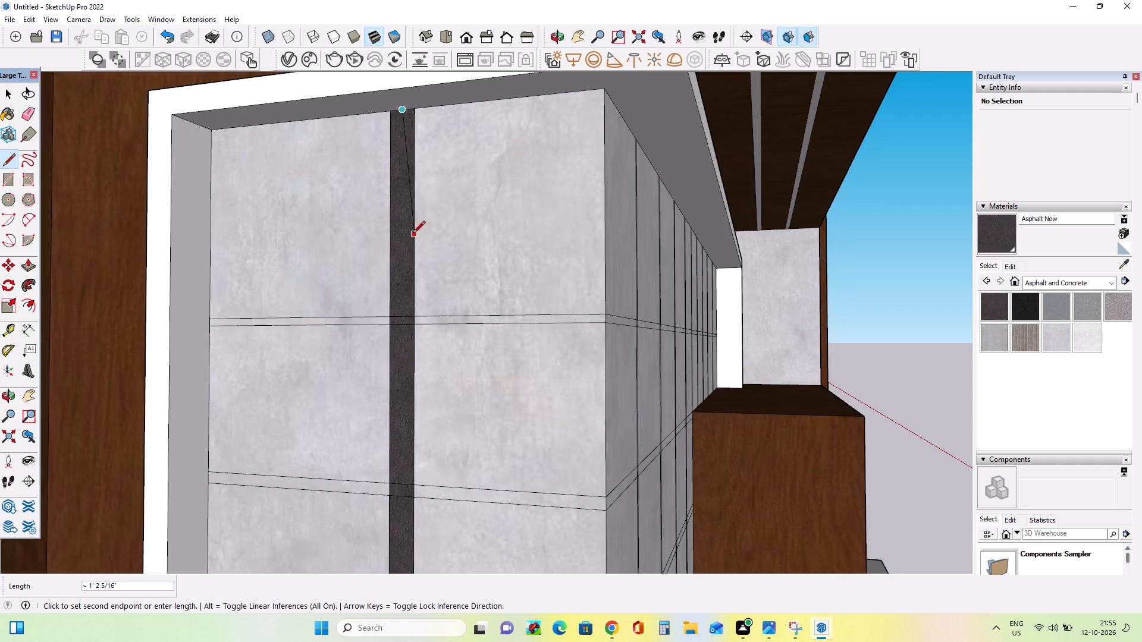
pyautogui.scroll(-8, 413, 234)
pyautogui.scroll(-13, 413, 234)
pyautogui.scroll(2, 396, 486)
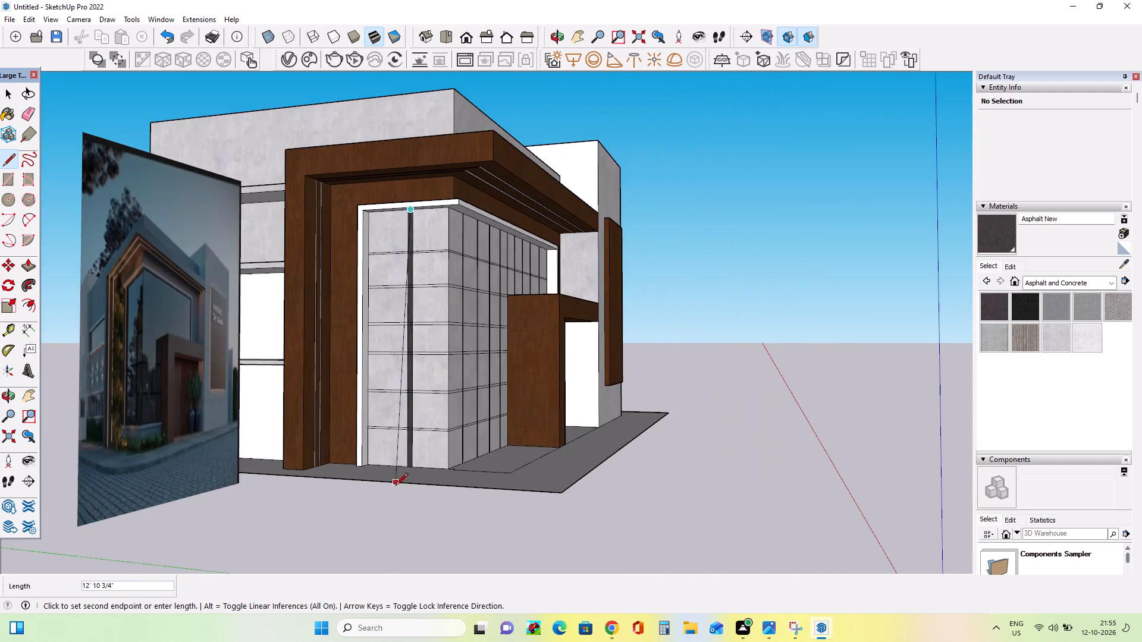
pyautogui.scroll(13, 396, 486)
pyautogui.click(408, 460)
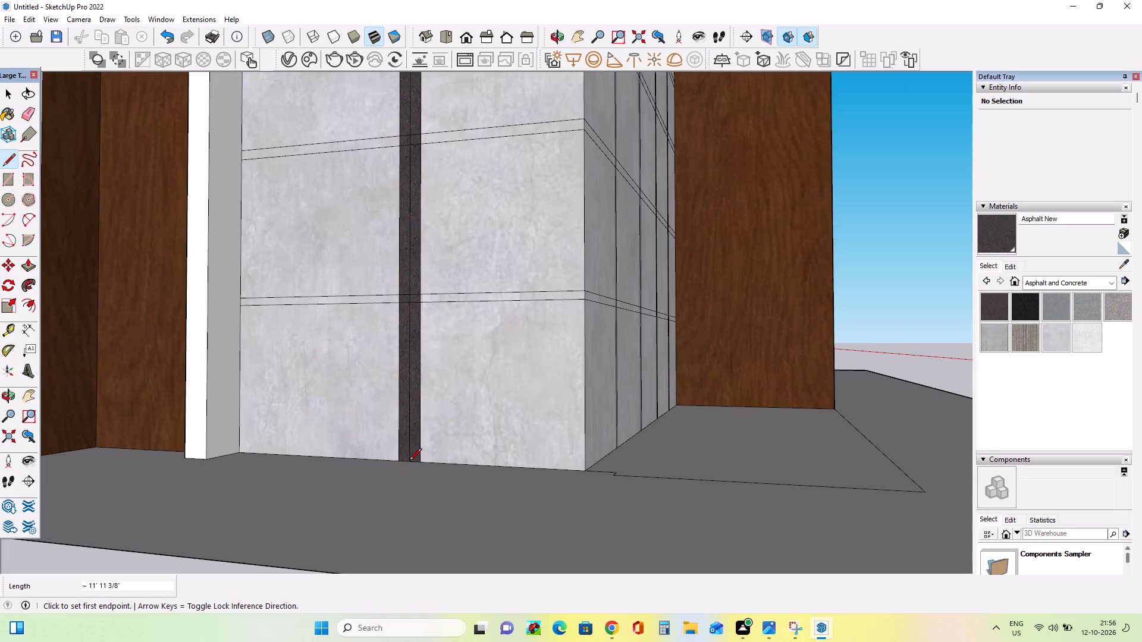
# Erase the dark mullion's outer edge nearest the glazing corner in the three lowest bays to narrow it to the new centre line.
pyautogui.moveTo(426, 477); pyautogui.dragTo(422, 512, button='middle')
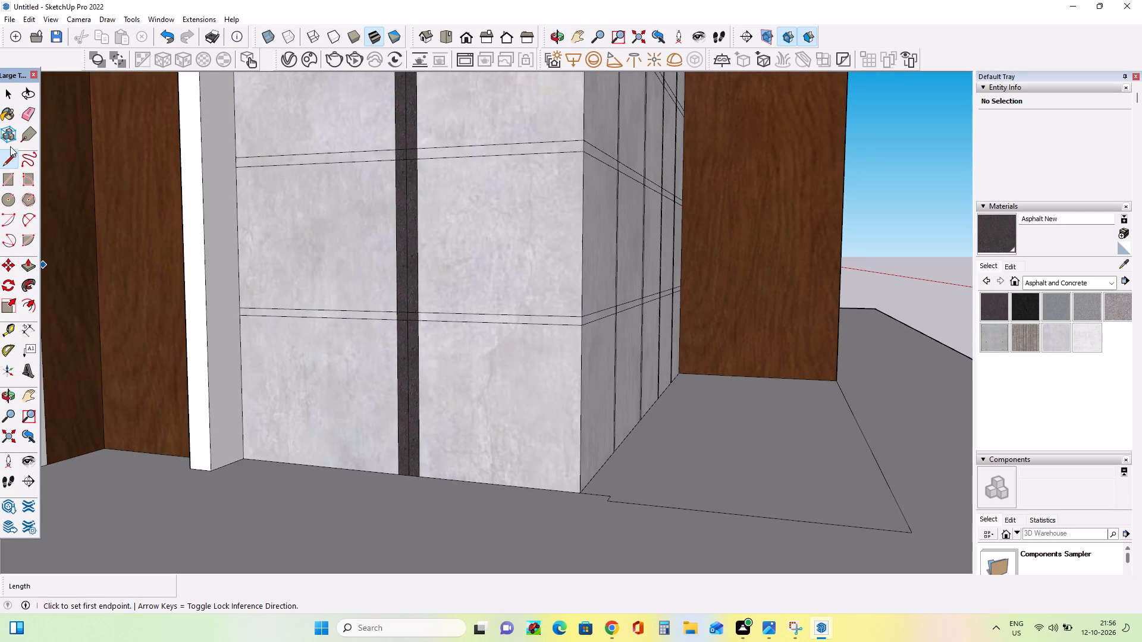
pyautogui.click(28, 107)
pyautogui.click(419, 389)
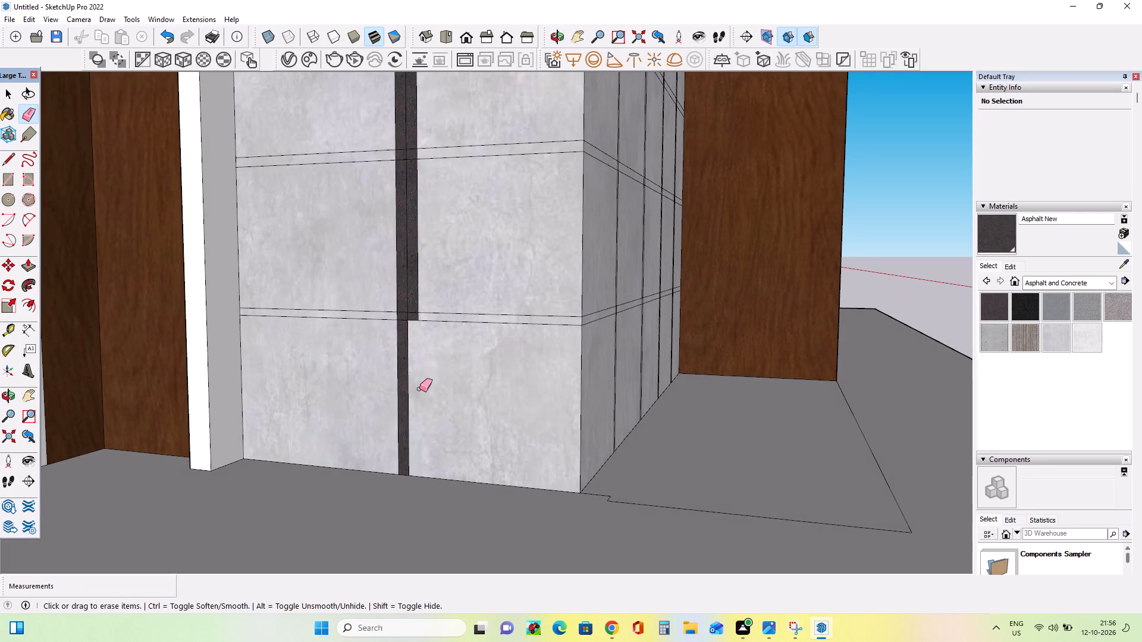
pyautogui.click(414, 294)
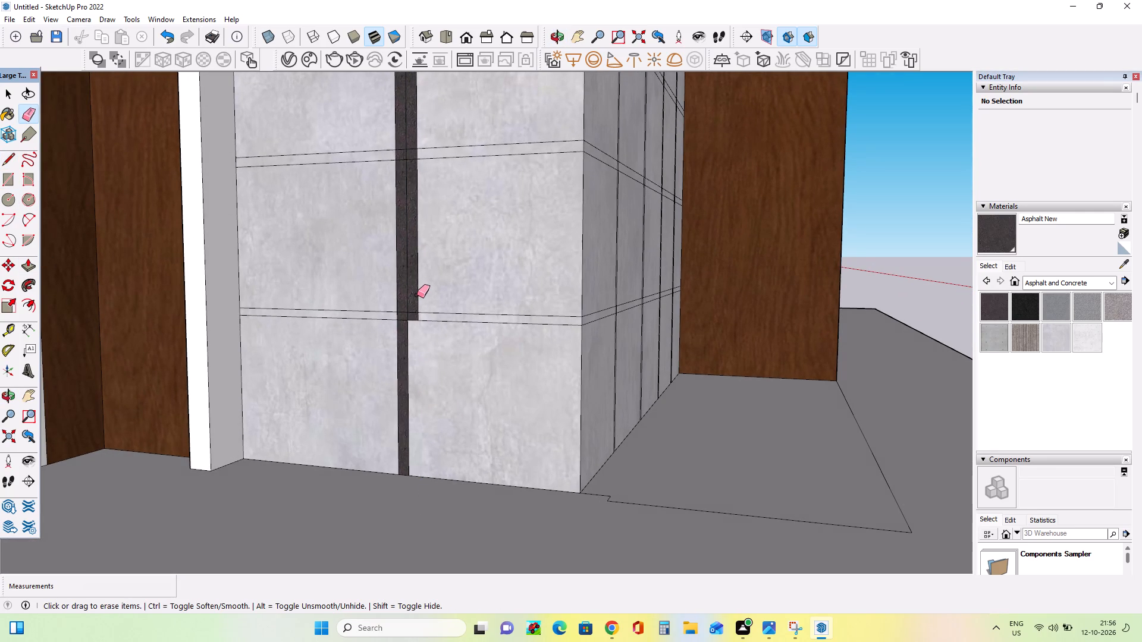
pyautogui.click(417, 295)
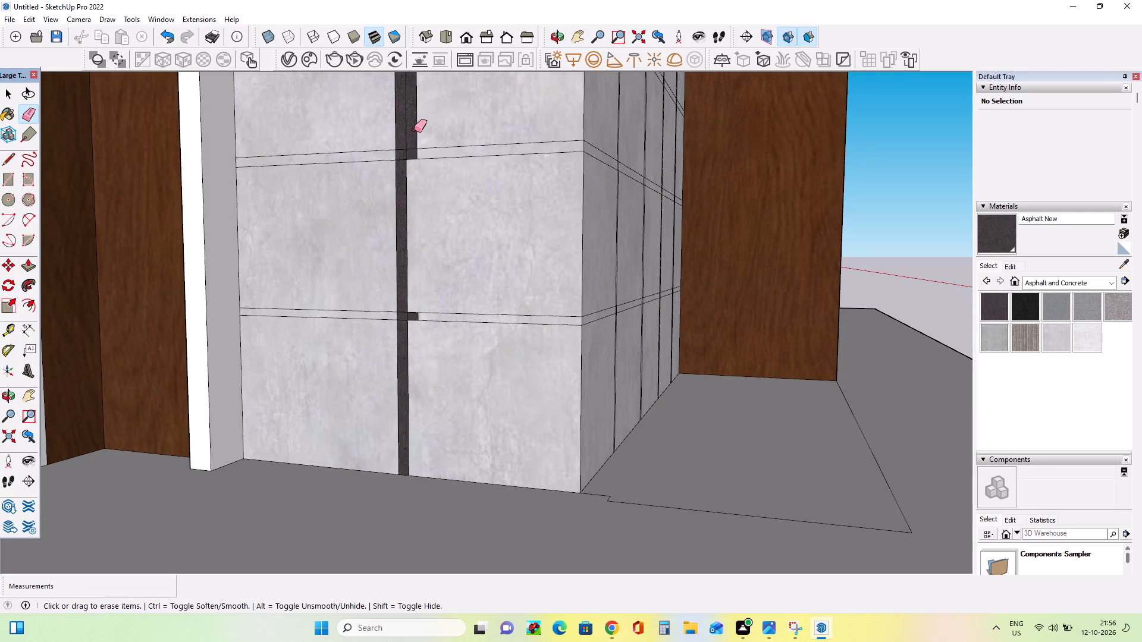
pyautogui.click(415, 130)
pyautogui.click(418, 130)
# Erase the same outer edge of the dark mullion in the remaining four upper bays of the side face.
pyautogui.scroll(-20, 417, 146)
pyautogui.scroll(6, 408, 87)
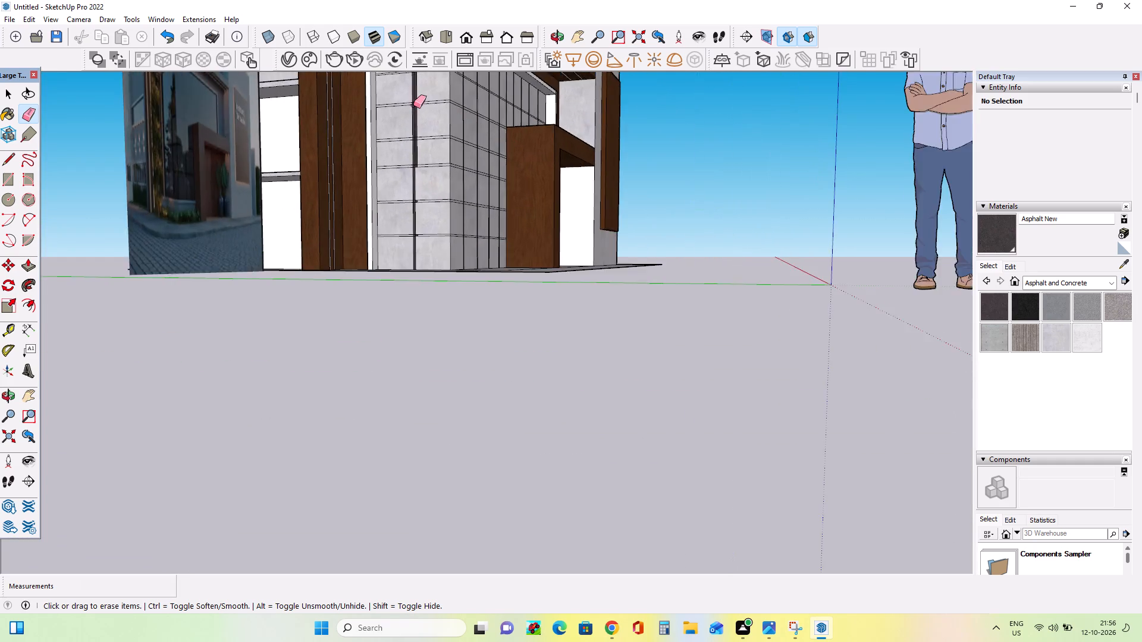
pyautogui.scroll(9, 413, 105)
pyautogui.click(427, 174)
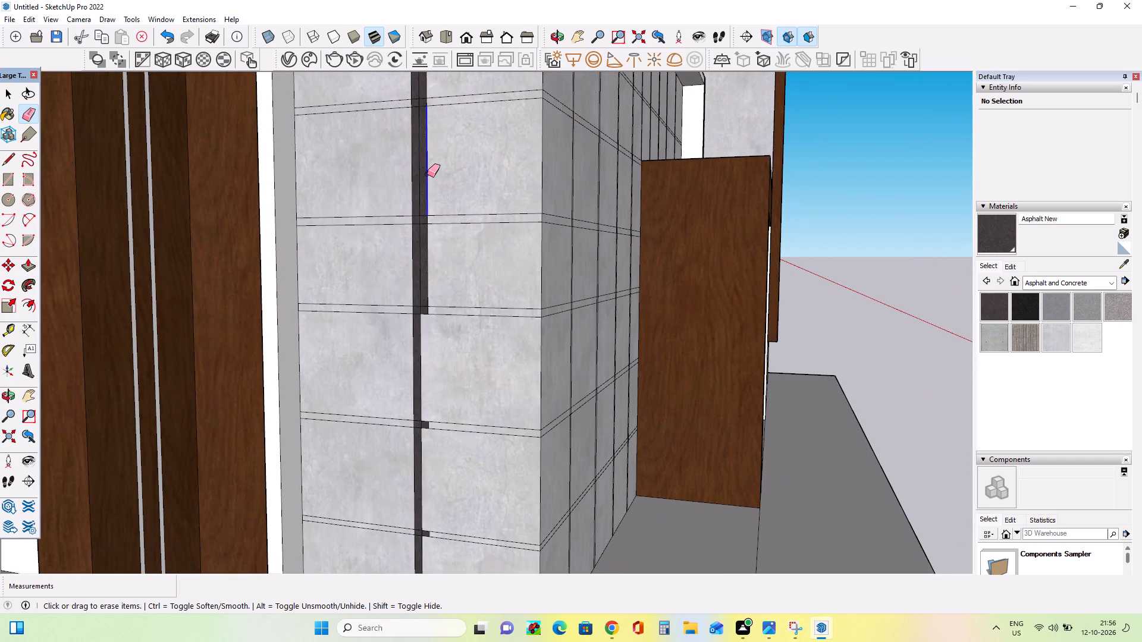
pyautogui.click(426, 256)
pyautogui.click(429, 262)
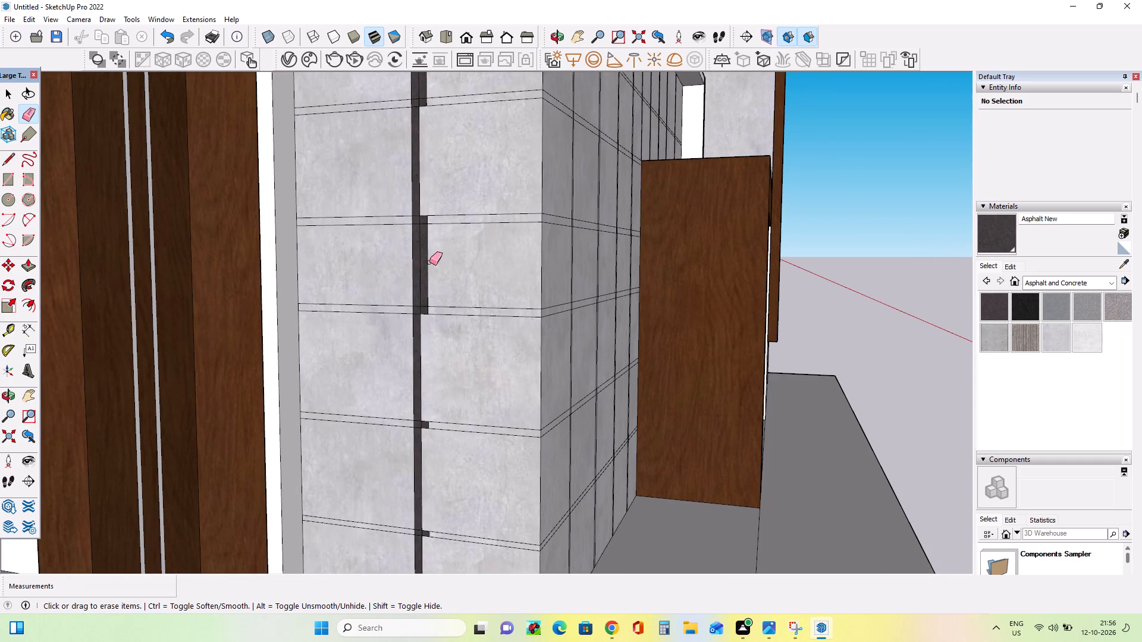
pyautogui.click(427, 263)
pyautogui.scroll(-9, 432, 274)
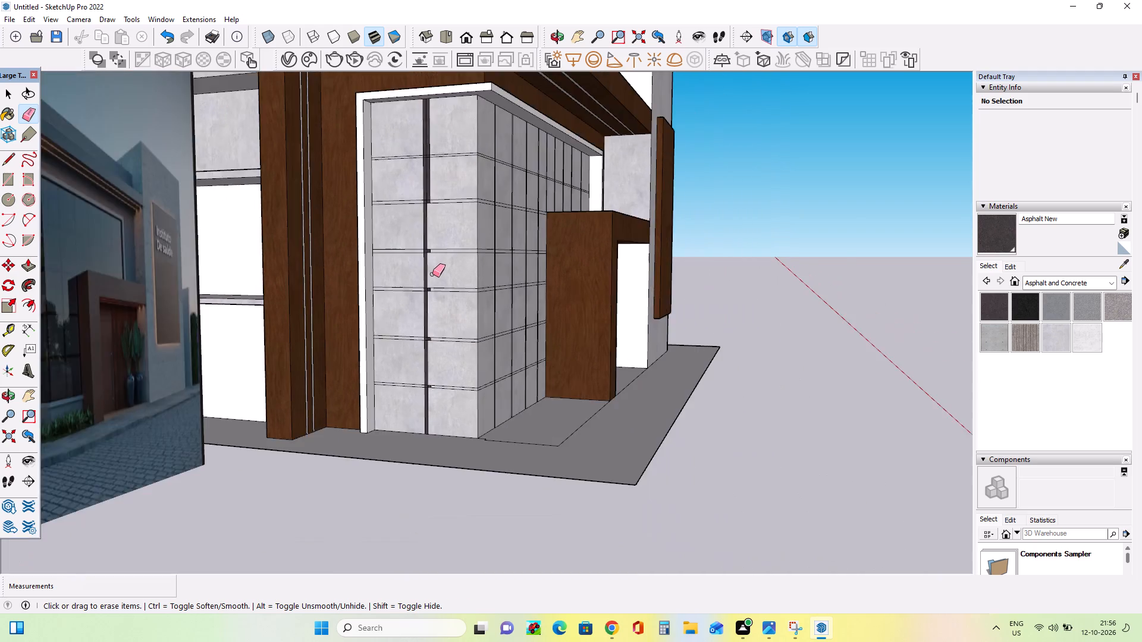
pyautogui.scroll(-5, 432, 274)
pyautogui.scroll(13, 428, 200)
pyautogui.click(436, 187)
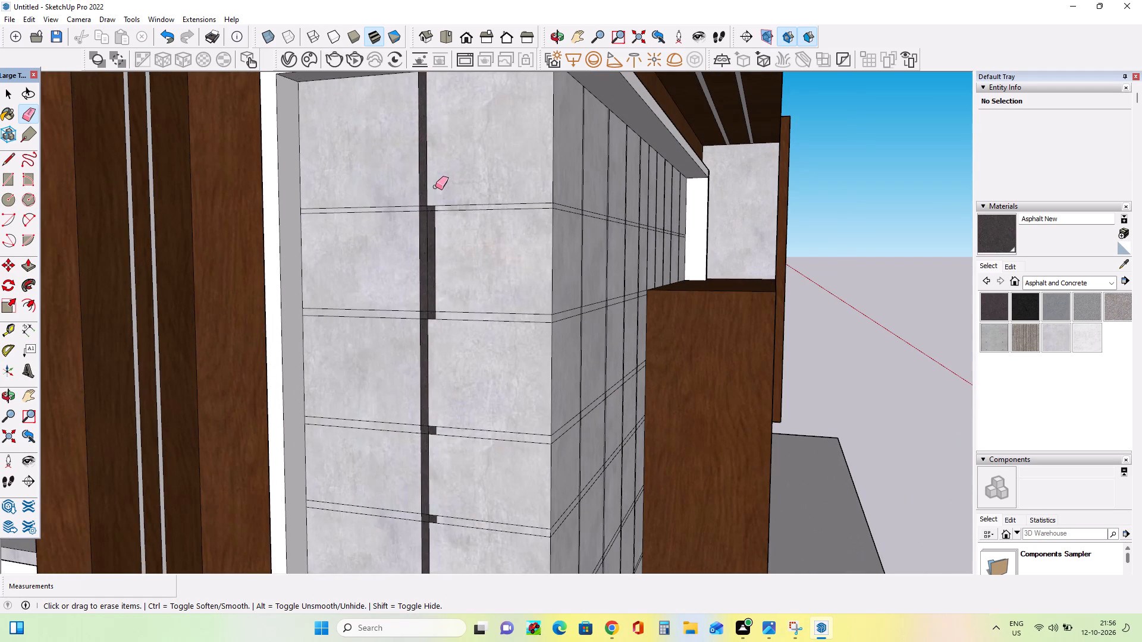
pyautogui.click(435, 250)
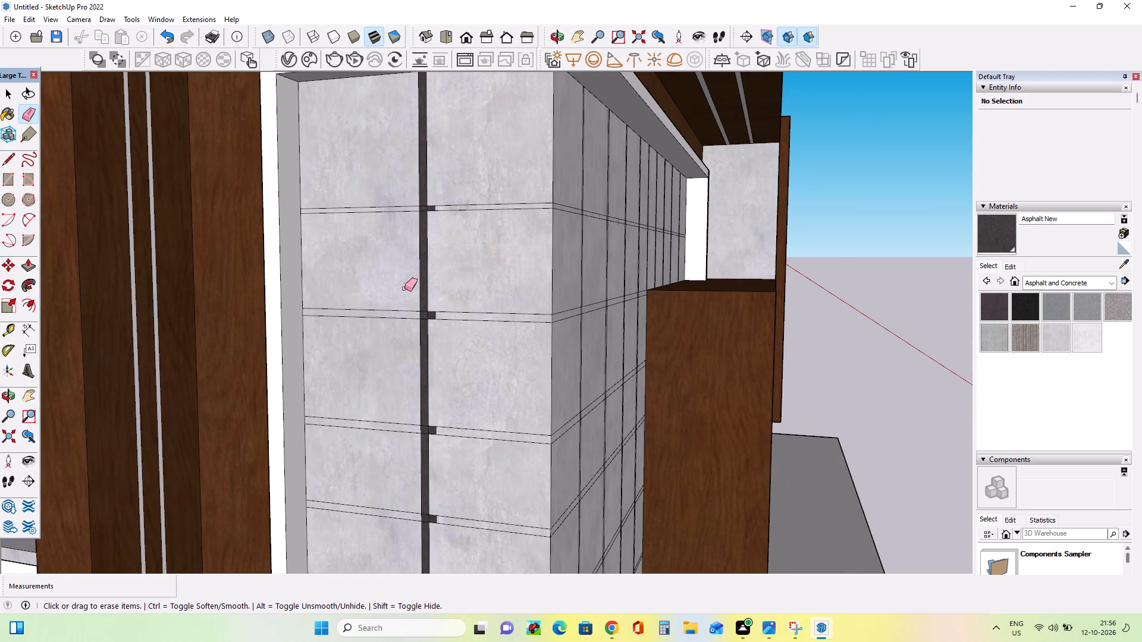
# Paint the two uppermost strips on the side face and the top strip's first segment around the corner with Asphalt New.
pyautogui.moveTo(328, 356); pyautogui.dragTo(215, 367, button='middle')
pyautogui.moveTo(726, 266); pyautogui.dragTo(669, 288, button='middle')
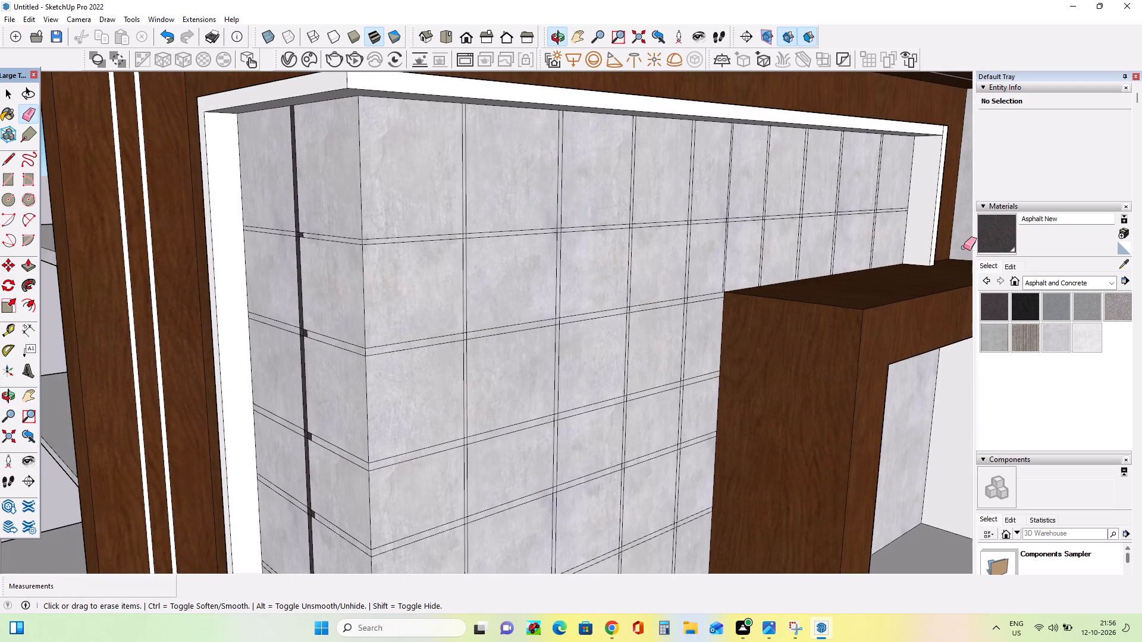
pyautogui.click(989, 317)
pyautogui.scroll(7, 322, 241)
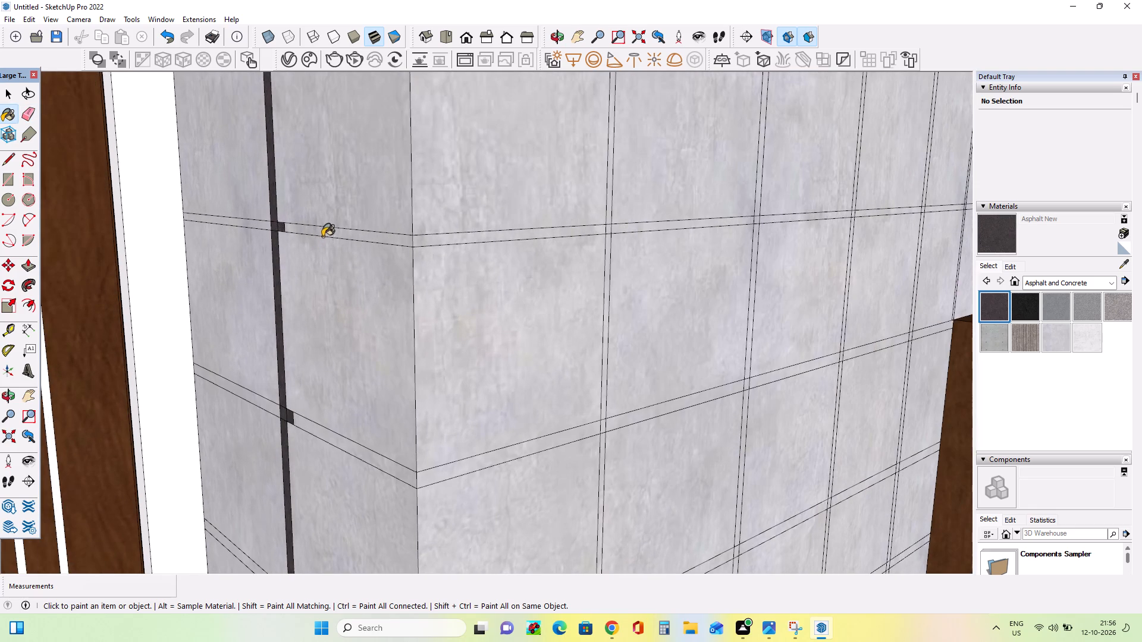
pyautogui.click(323, 235)
pyautogui.click(254, 225)
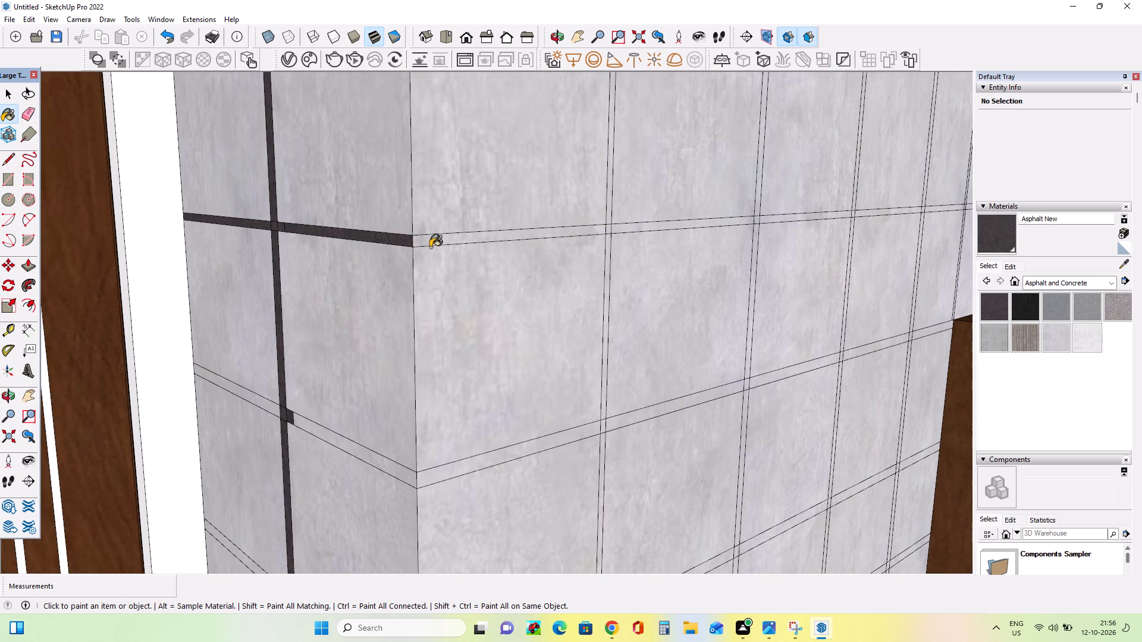
pyautogui.click(431, 246)
pyautogui.click(434, 241)
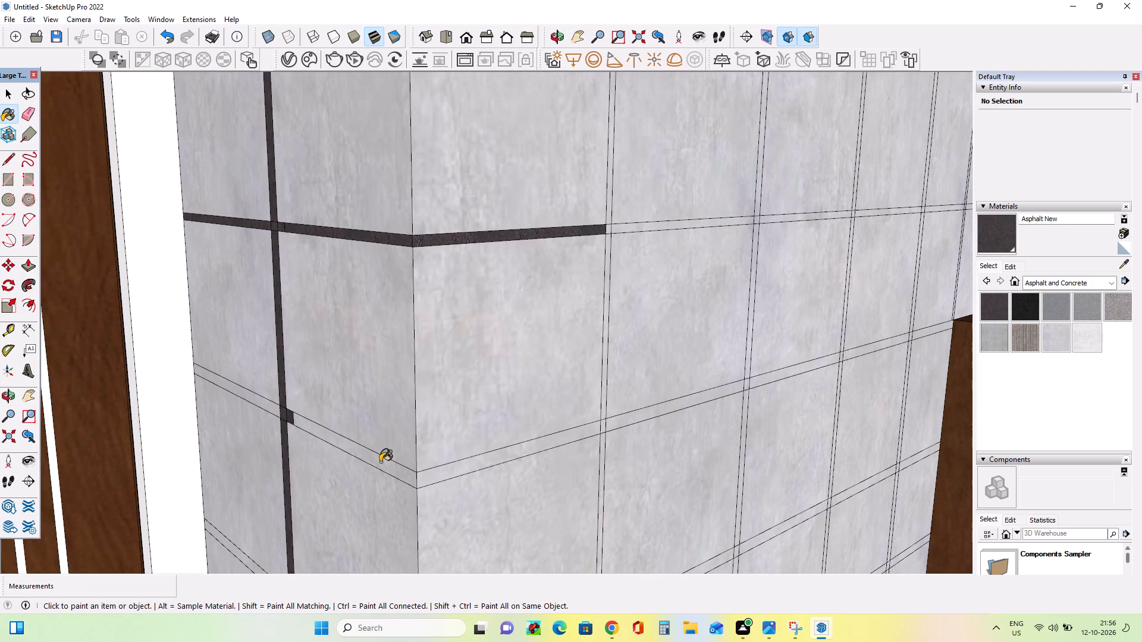
pyautogui.click(380, 462)
pyautogui.click(271, 405)
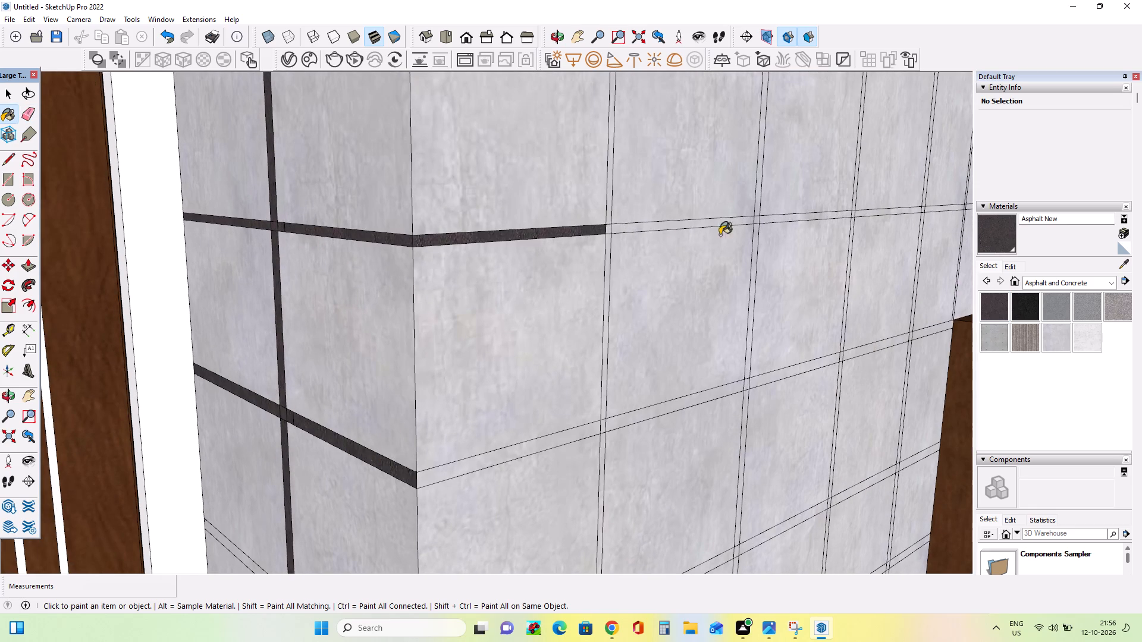
# Paint the top strip's second segment, its mullion crossing and the first mullion's uppermost section on the long face with Asphalt New.
pyautogui.click(628, 228)
pyautogui.click(608, 229)
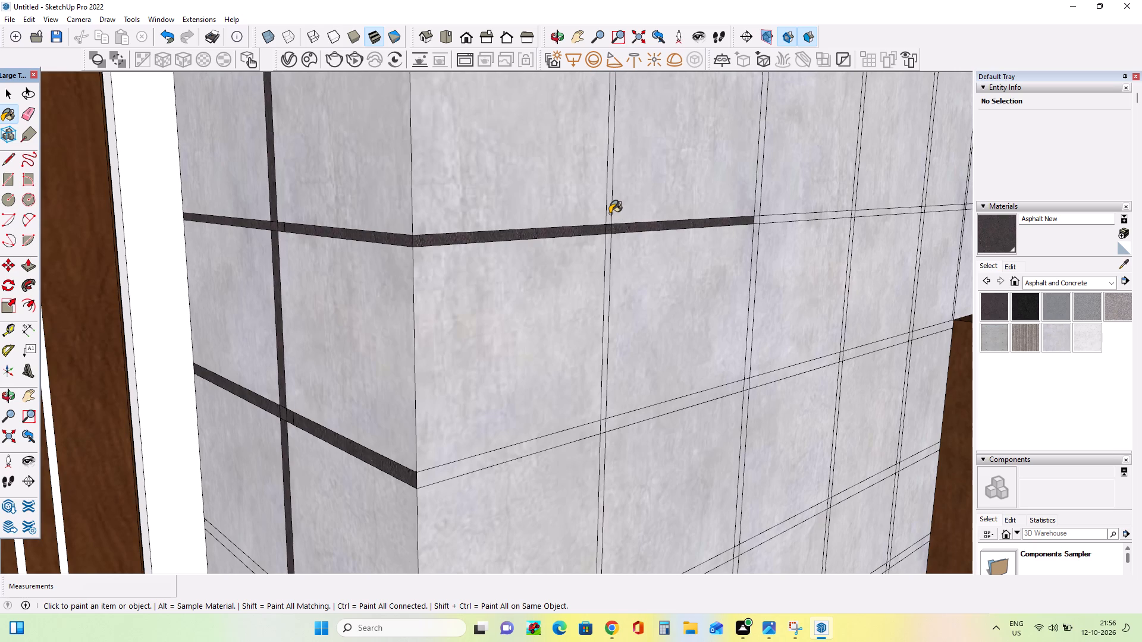
pyautogui.click(610, 213)
# Paint both segments and the mullion crossing of the side face's third strip, plus the fourth strip's outer segment, with Asphalt New.
pyautogui.scroll(-8, 368, 341)
pyautogui.scroll(-4, 327, 515)
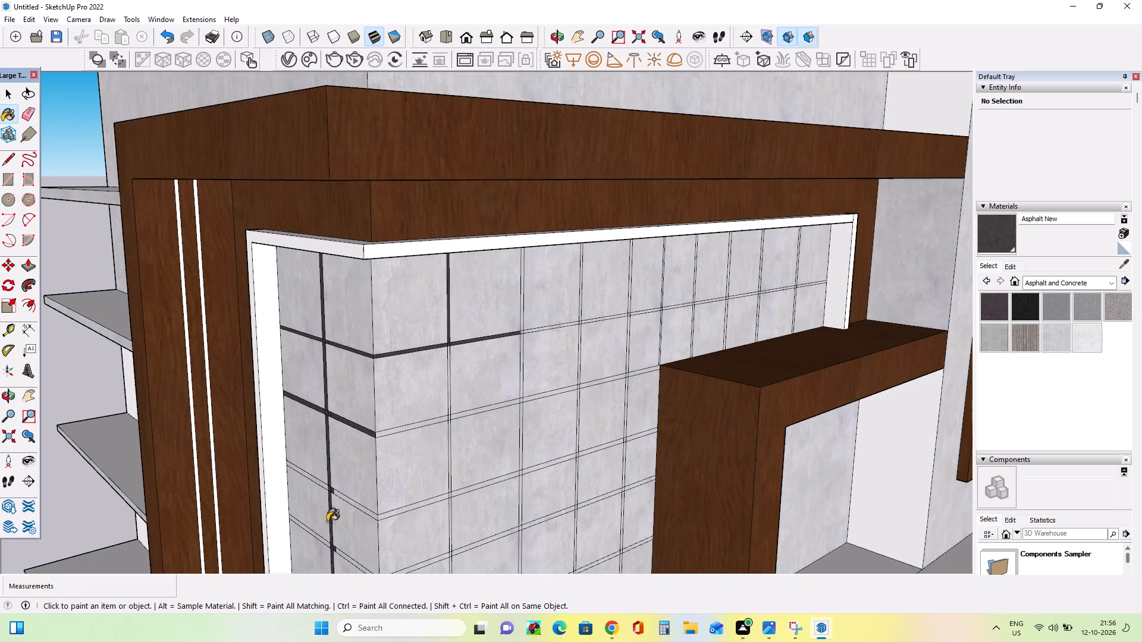
pyautogui.scroll(9, 349, 514)
pyautogui.click(342, 489)
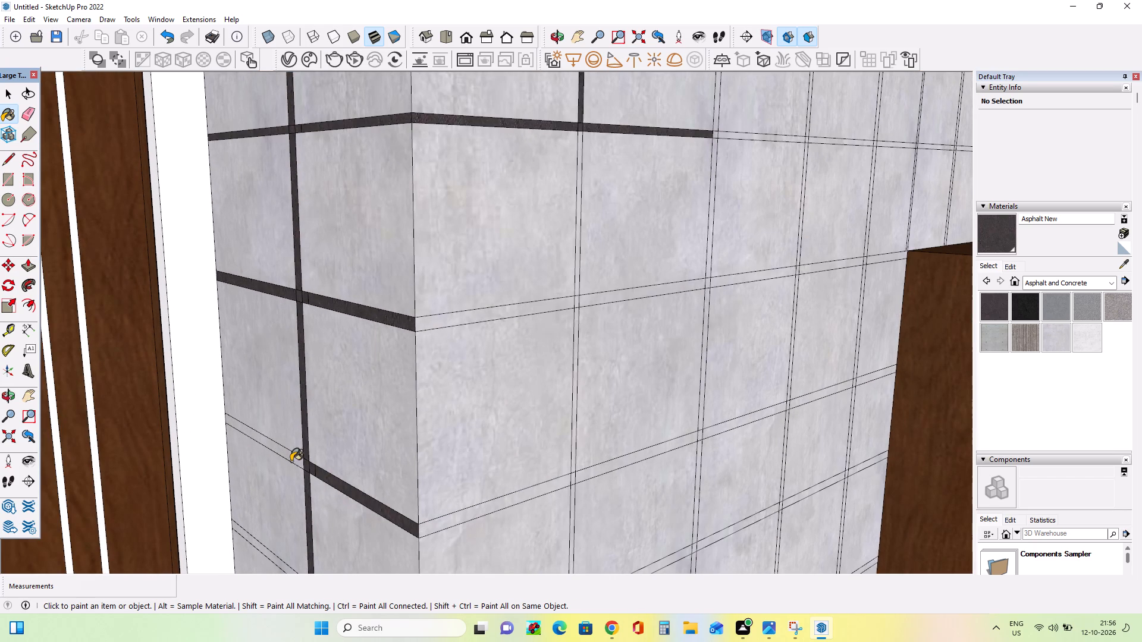
pyautogui.click(291, 461)
pyautogui.click(302, 465)
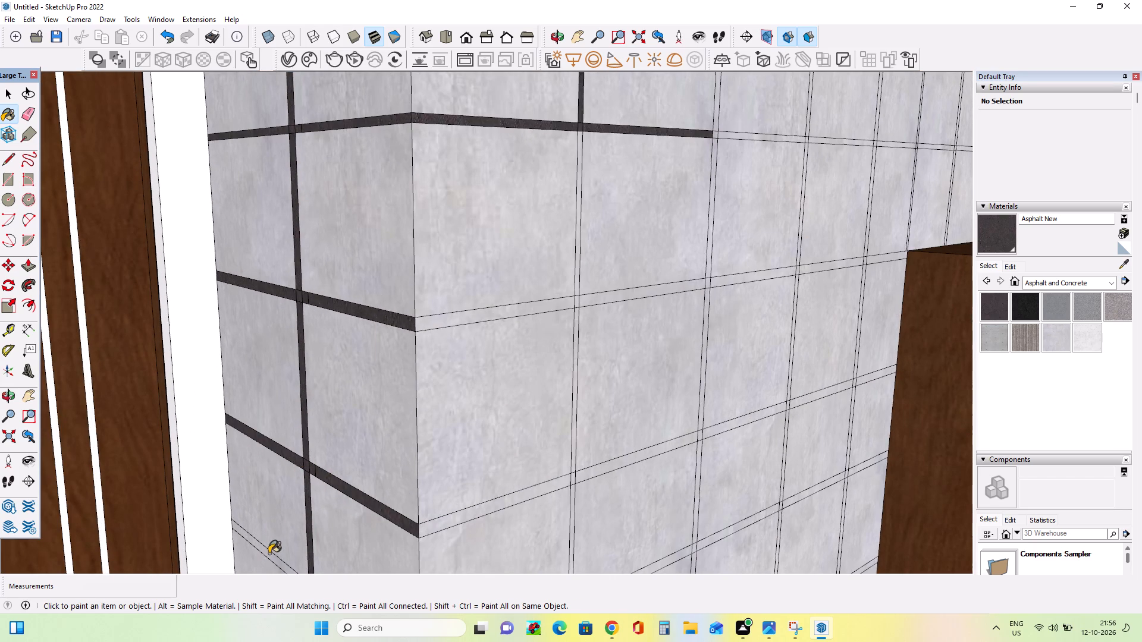
pyautogui.click(269, 553)
# Paint the long face's third strip across its first two segments and crossing, plus the first mullion's section just above, with Asphalt New.
pyautogui.click(533, 495)
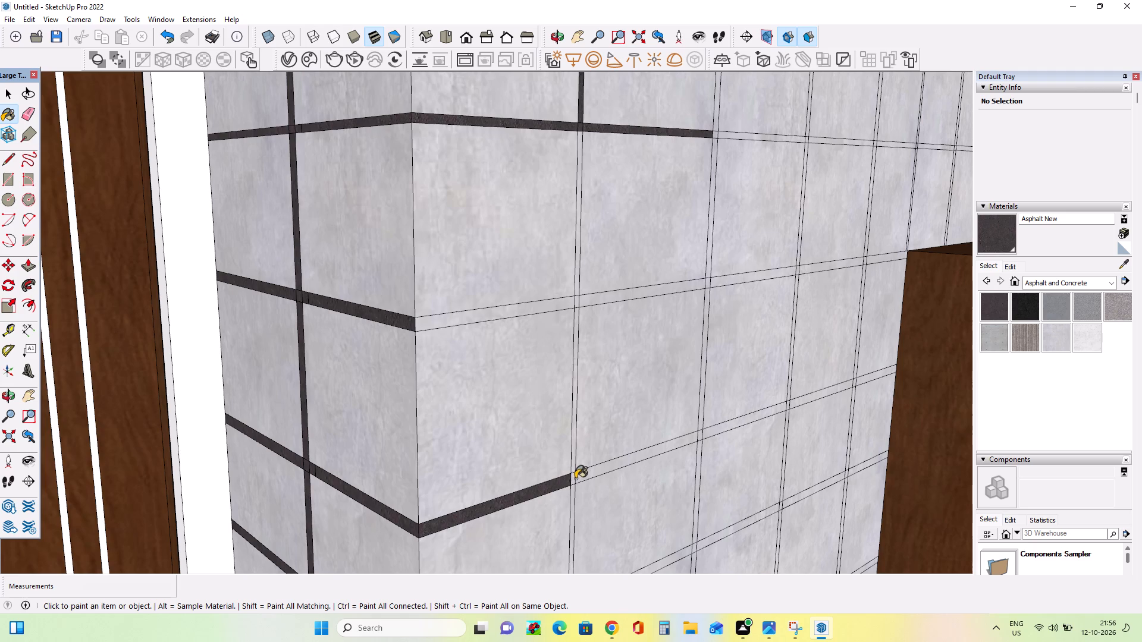
pyautogui.click(572, 481)
pyautogui.click(586, 477)
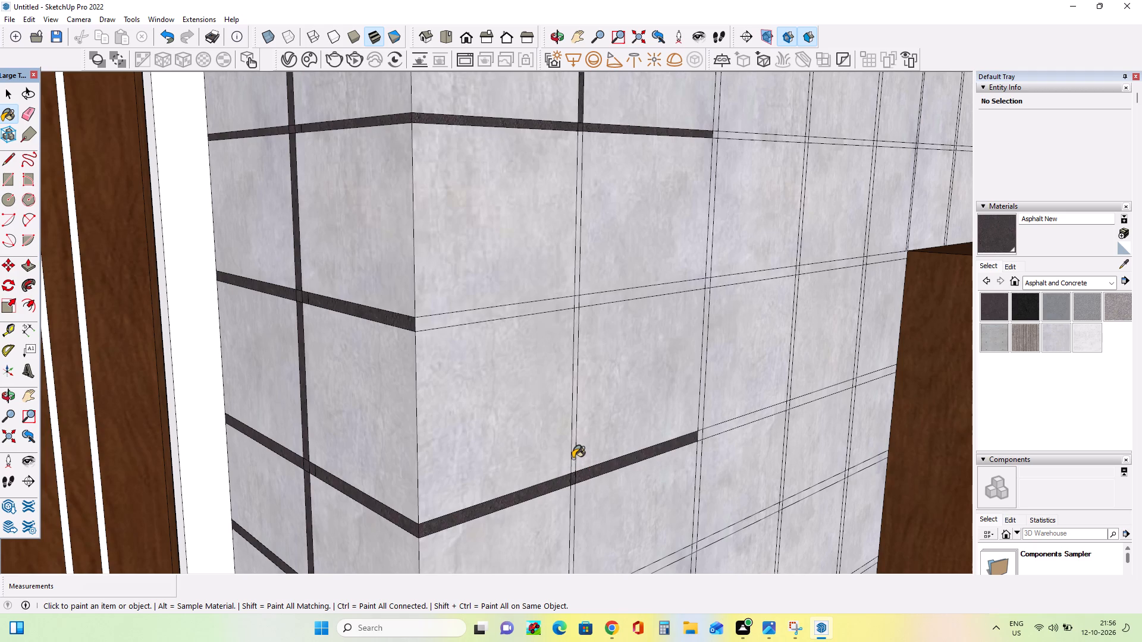
pyautogui.click(573, 458)
# Paint the long face's second strip across its first two segments and crossing, plus the first mullion's section above it, with Asphalt New.
pyautogui.click(510, 310)
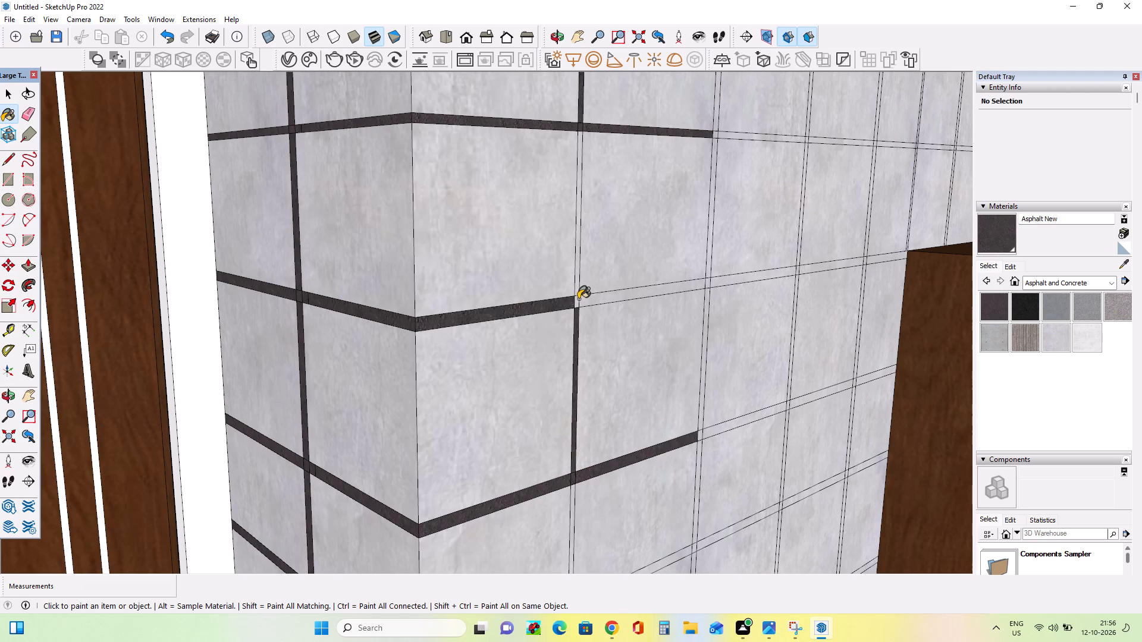
pyautogui.click(575, 299)
pyautogui.click(575, 285)
pyautogui.scroll(4, 574, 292)
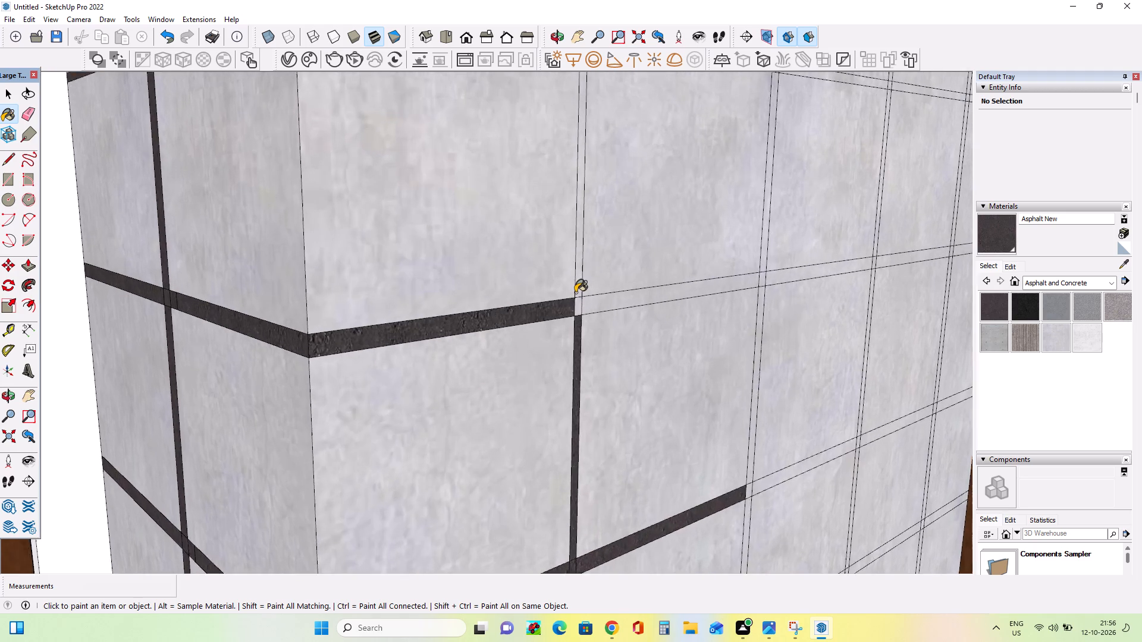
pyautogui.scroll(3, 575, 292)
pyautogui.click(579, 283)
pyautogui.click(575, 325)
pyautogui.click(610, 309)
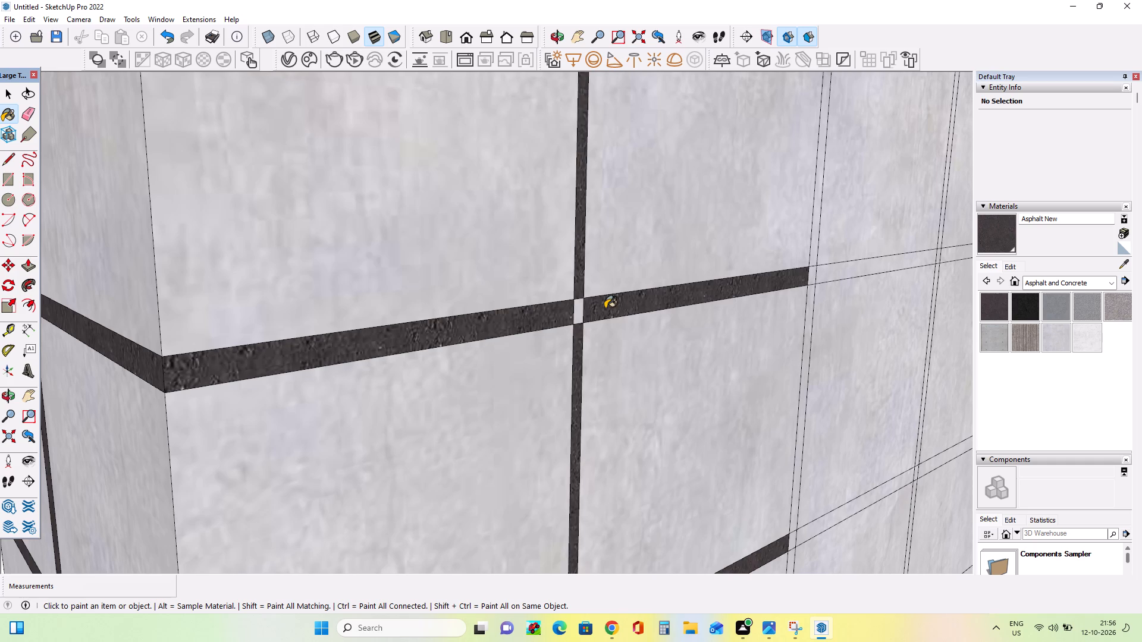
pyautogui.click(575, 309)
# Paint the second strip's third and fourth segments, their crossings and the second and third mullions' sections just above with Asphalt New.
pyautogui.click(812, 251)
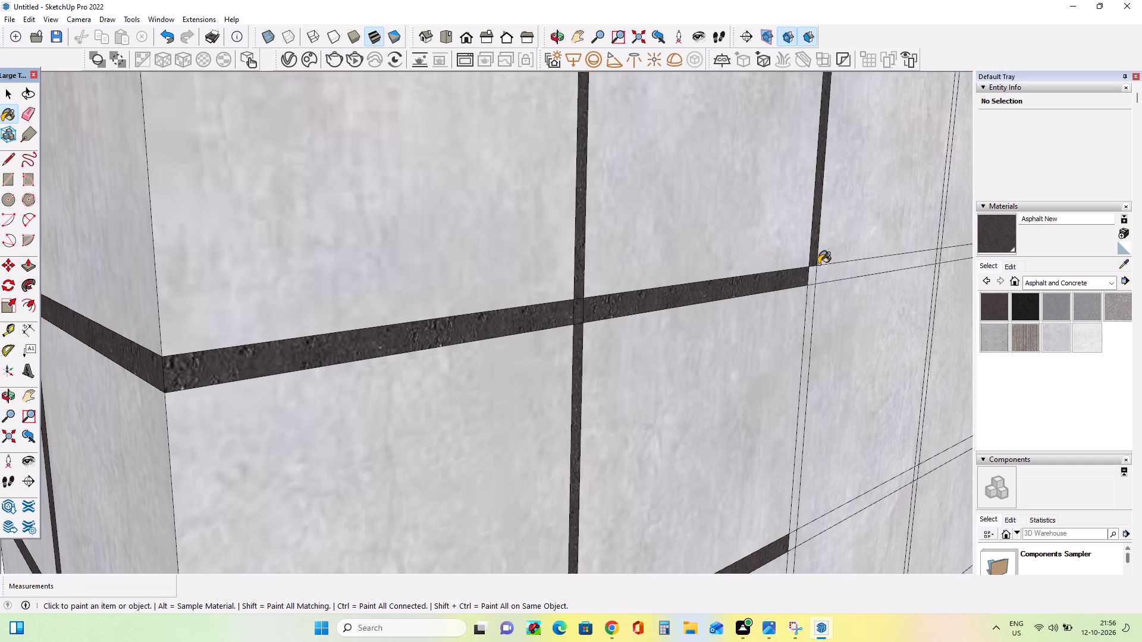
pyautogui.click(815, 277)
pyautogui.click(824, 275)
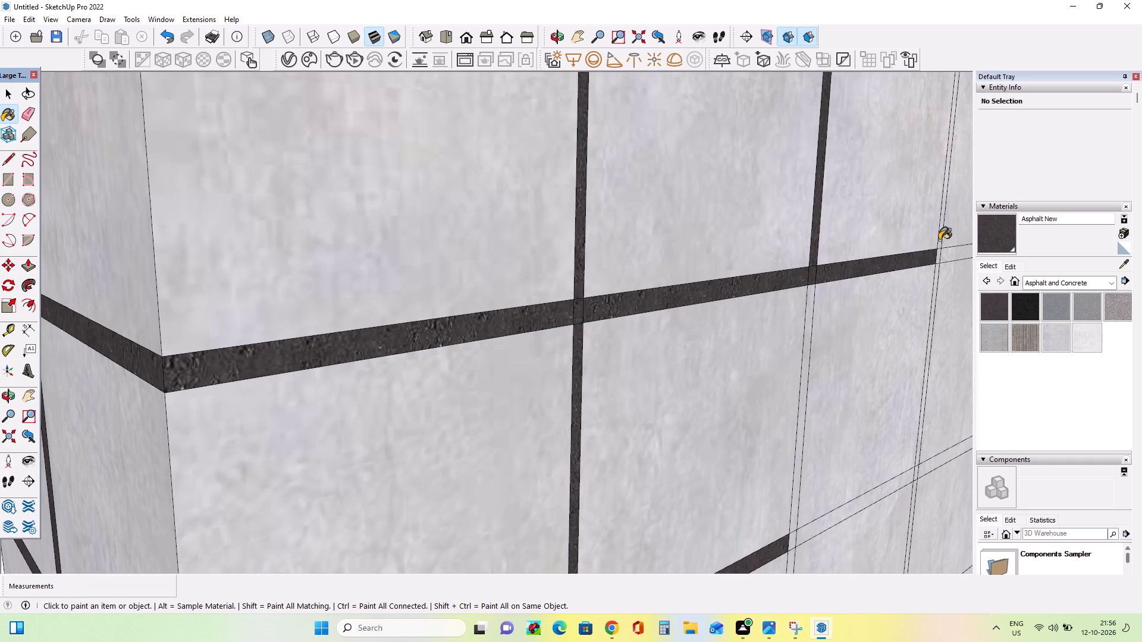
pyautogui.click(939, 240)
pyautogui.click(948, 253)
pyautogui.click(937, 257)
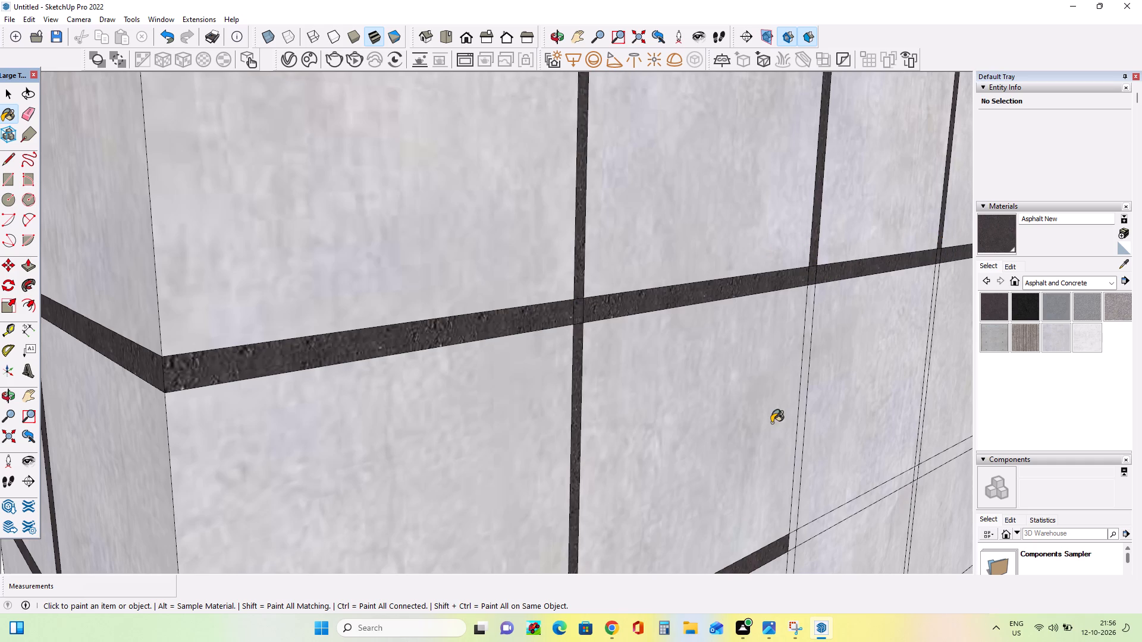
# Paint the third strip's third and fourth segments, their crossings and the second and third mullions' sections just above with Asphalt New.
pyautogui.click(803, 390)
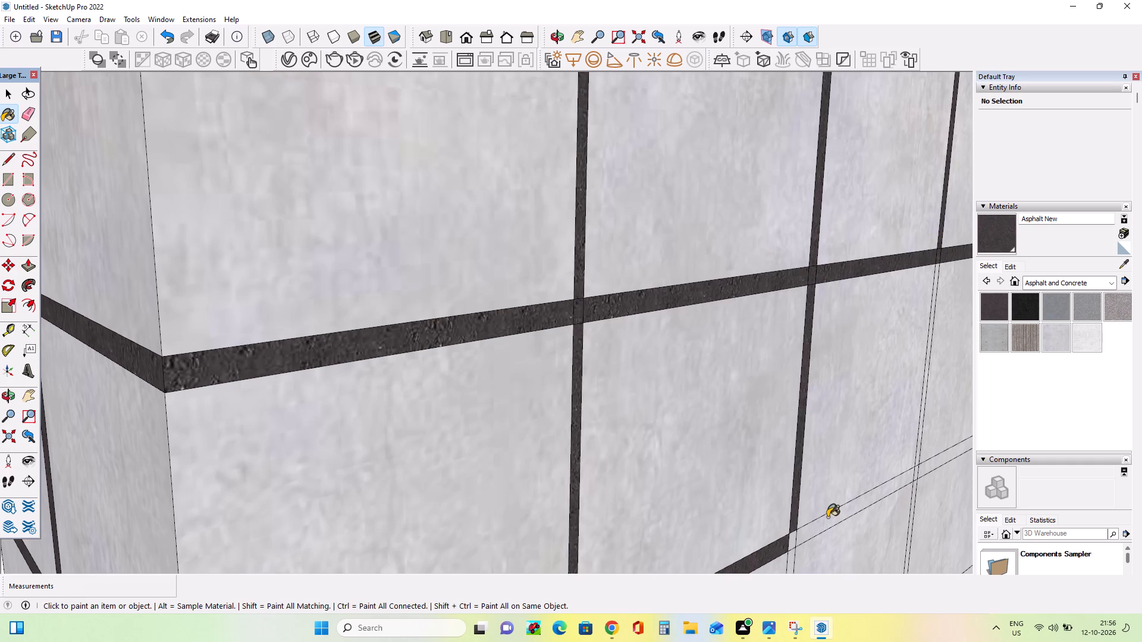
pyautogui.click(827, 517)
pyautogui.click(790, 541)
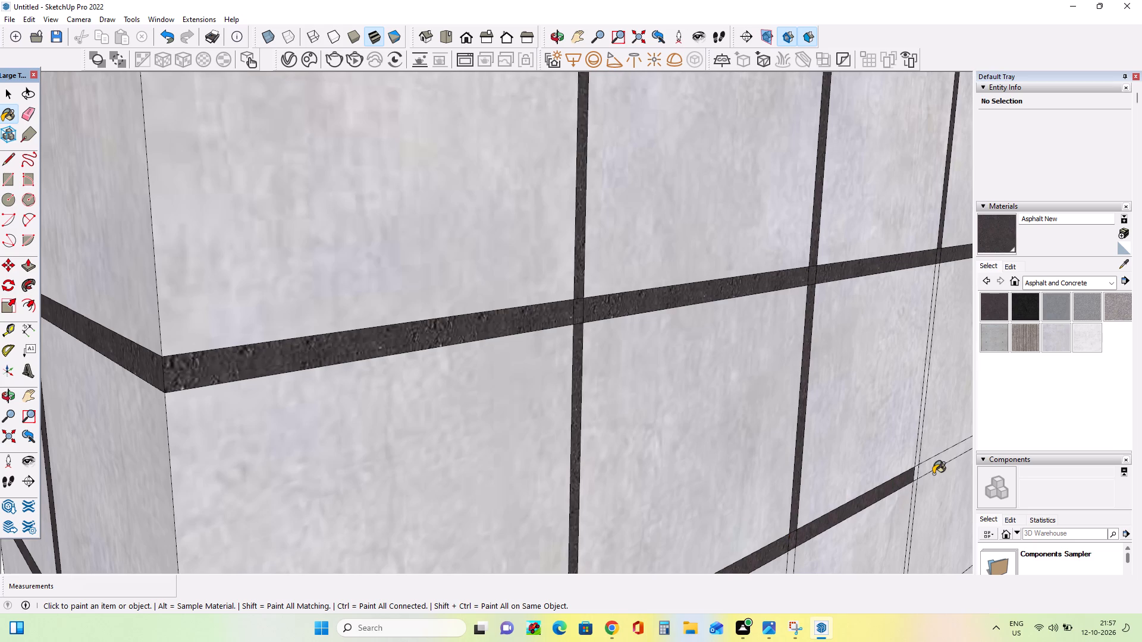
pyautogui.click(928, 463)
pyautogui.scroll(7, 933, 410)
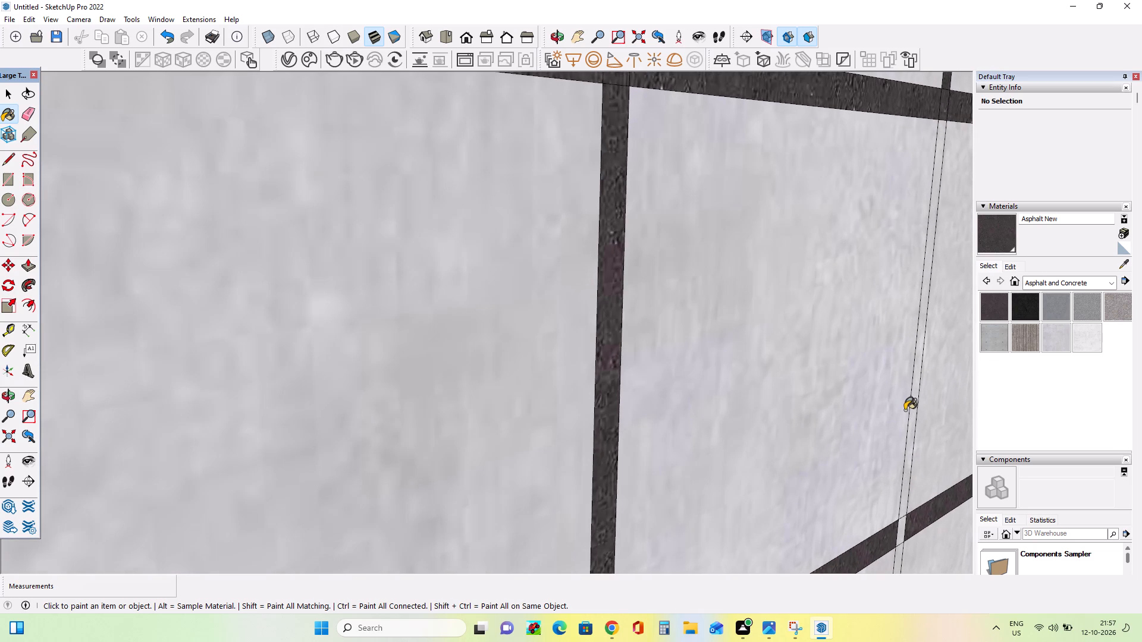
pyautogui.click(909, 411)
pyautogui.click(909, 435)
pyautogui.click(902, 528)
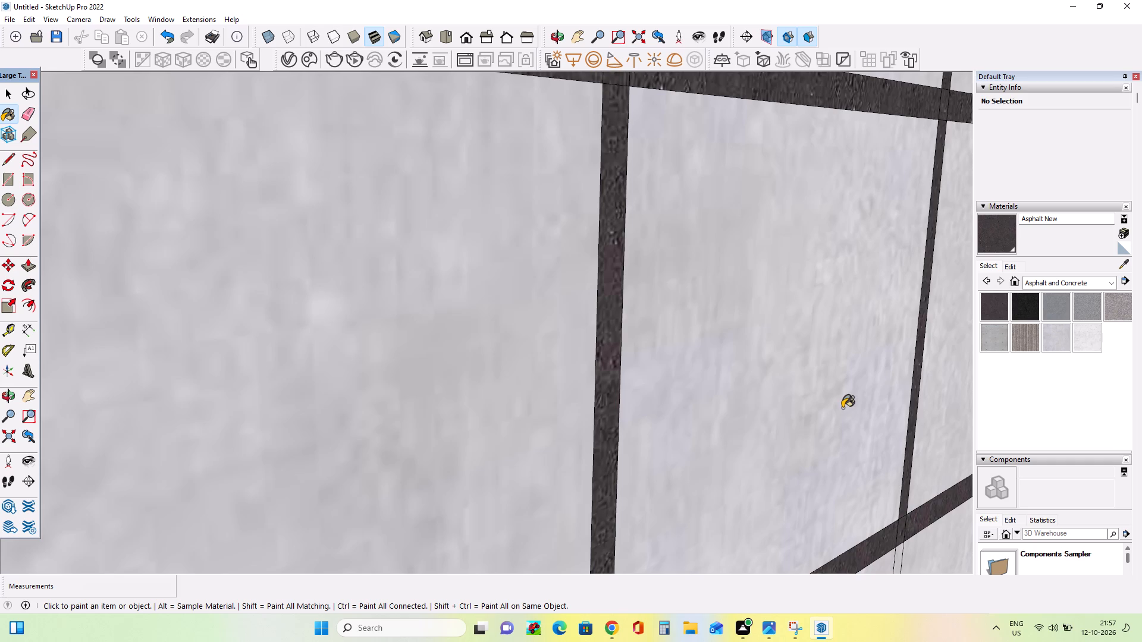
# Paint the top strip's third and fourth segments, their crossings and the second and third mullions' uppermost sections with Asphalt New.
pyautogui.scroll(-19, 653, 442)
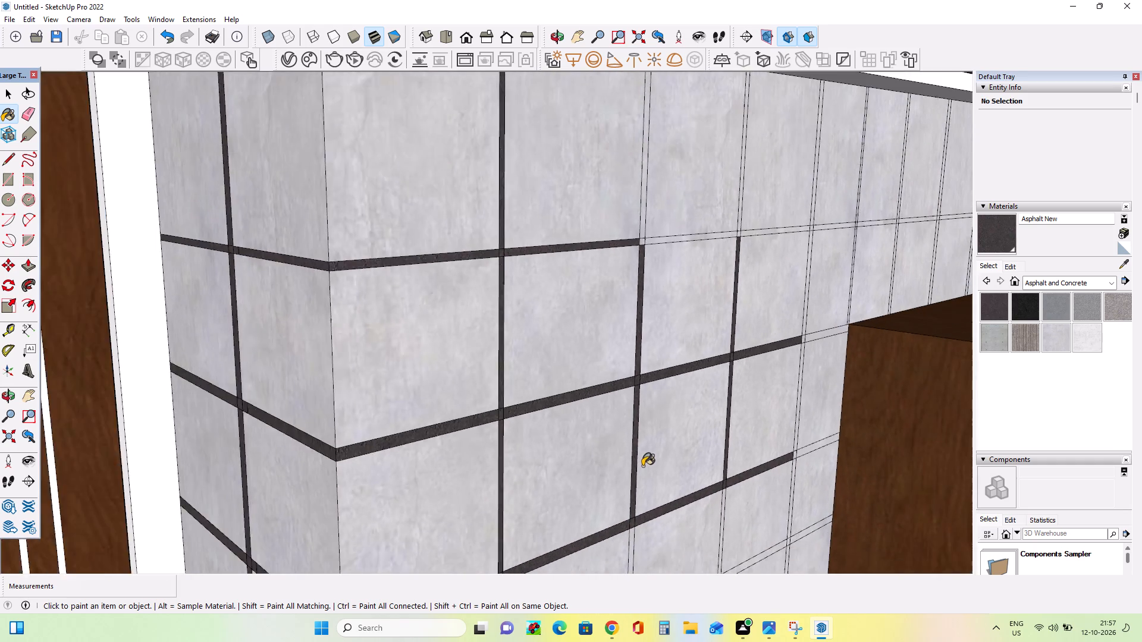
pyautogui.scroll(-2, 642, 466)
pyautogui.scroll(13, 562, 257)
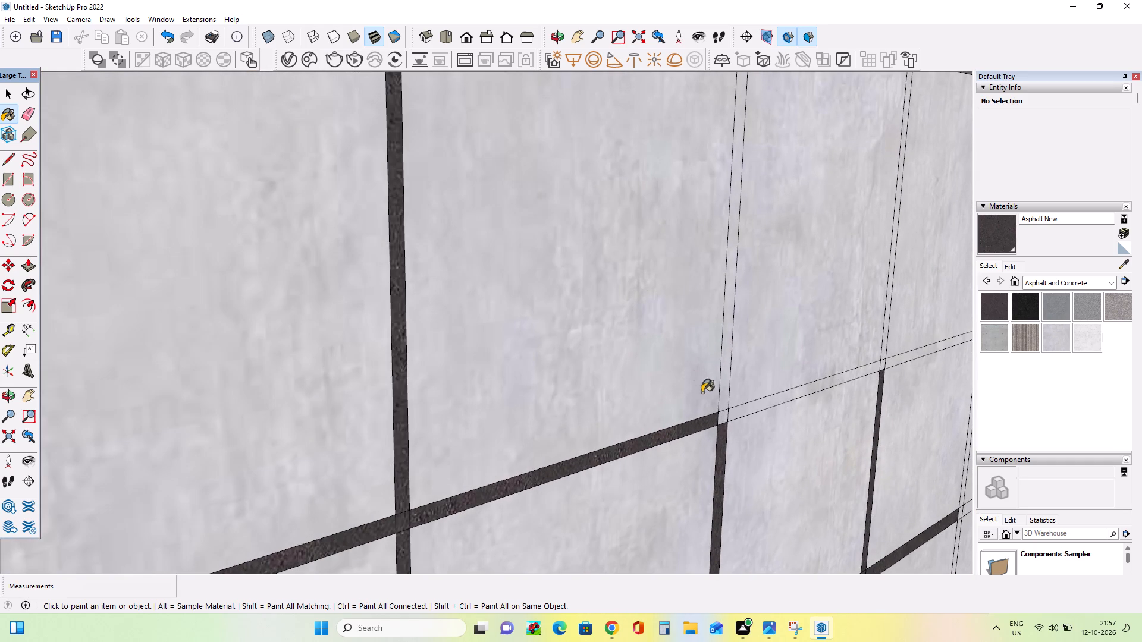
pyautogui.click(721, 406)
pyautogui.click(724, 417)
pyautogui.click(746, 413)
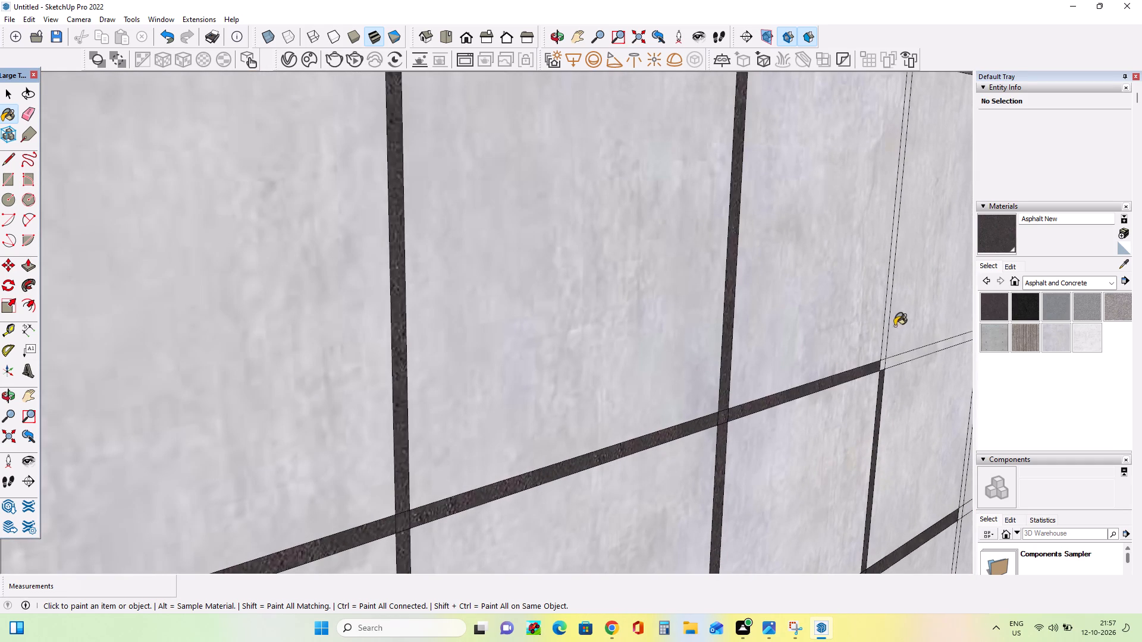
pyautogui.click(884, 344)
pyautogui.click(883, 361)
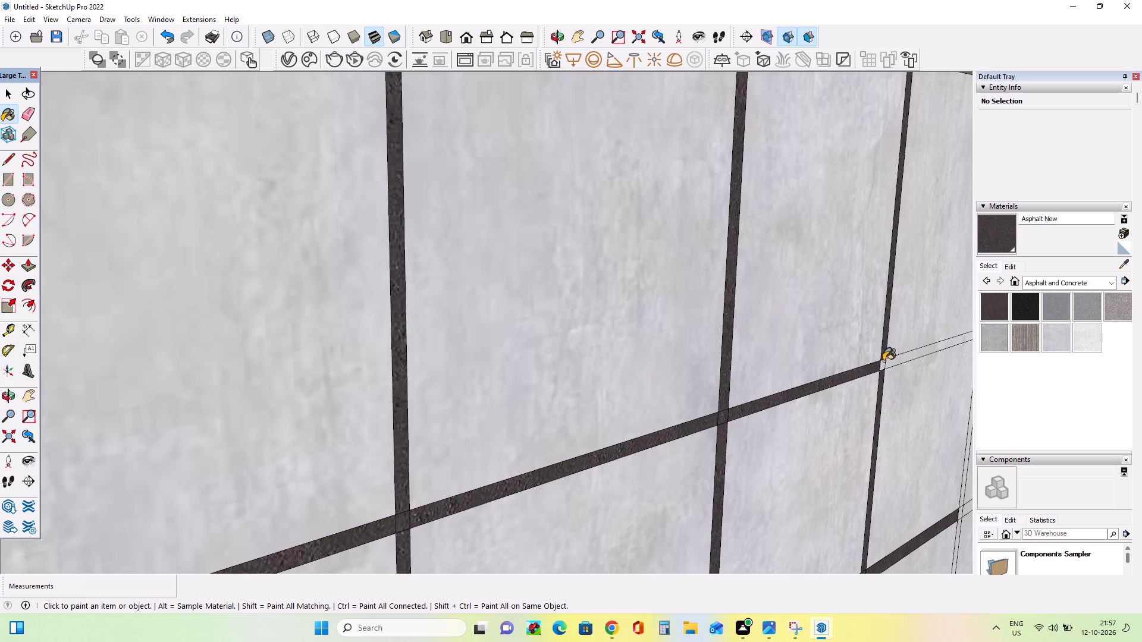
pyautogui.click(889, 363)
# Paint the fourth strip around the corner through the long face's second segment, including the crossing and first mullion's section above, with Asphalt New.
pyautogui.scroll(-14, 763, 348)
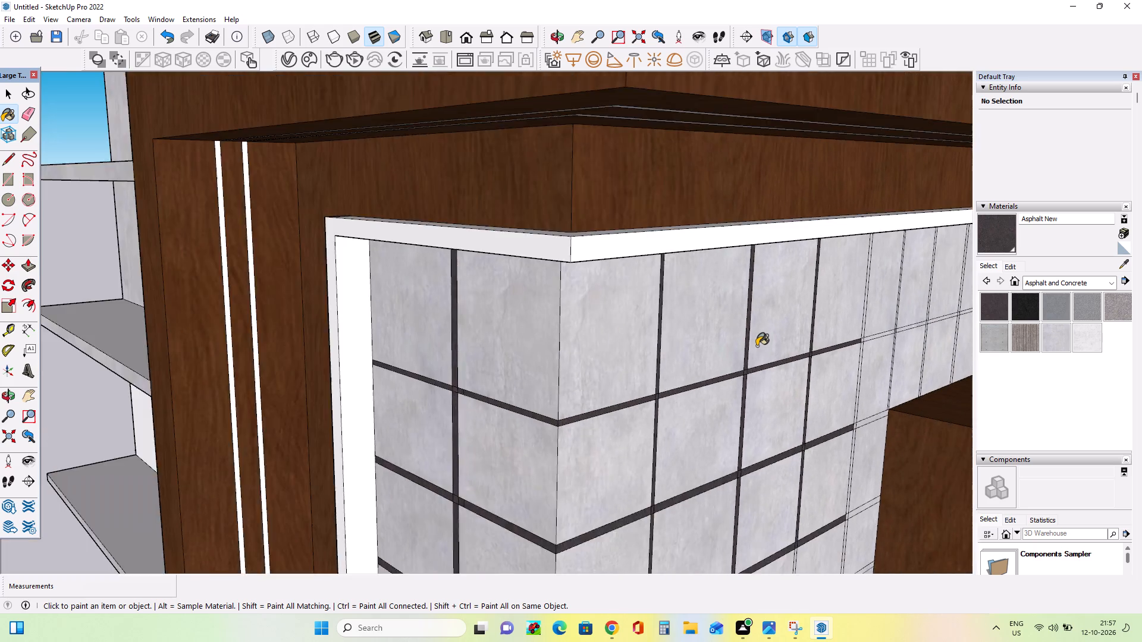
pyautogui.scroll(-12, 757, 346)
pyautogui.scroll(6, 741, 486)
pyautogui.scroll(-1, 727, 469)
pyautogui.scroll(5, 727, 469)
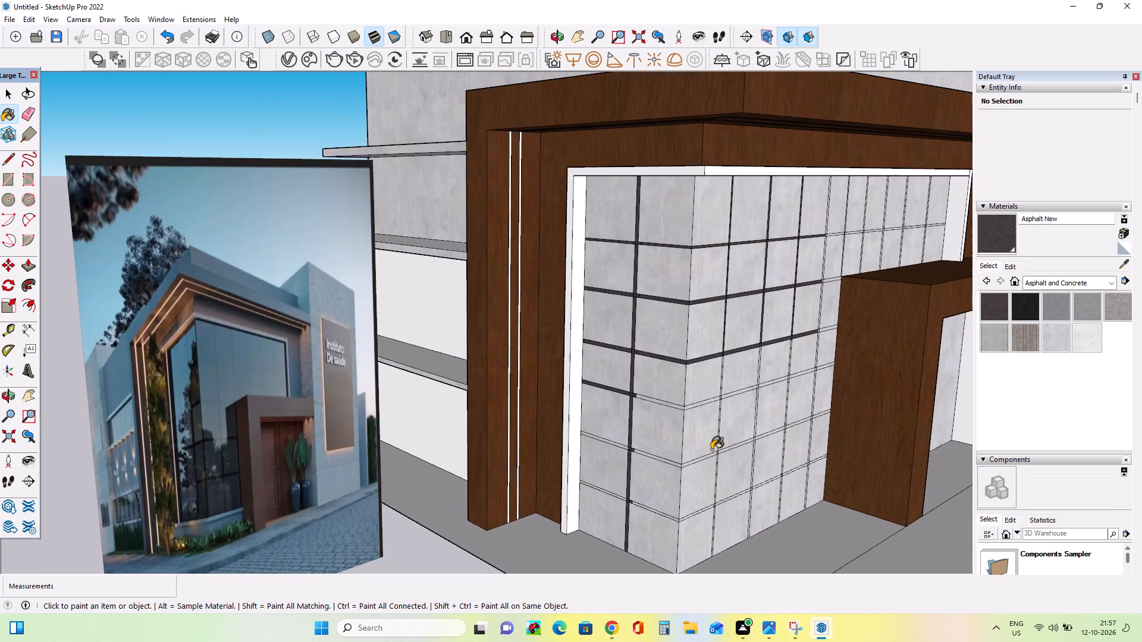
pyautogui.scroll(7, 711, 449)
pyautogui.click(695, 309)
pyautogui.click(611, 320)
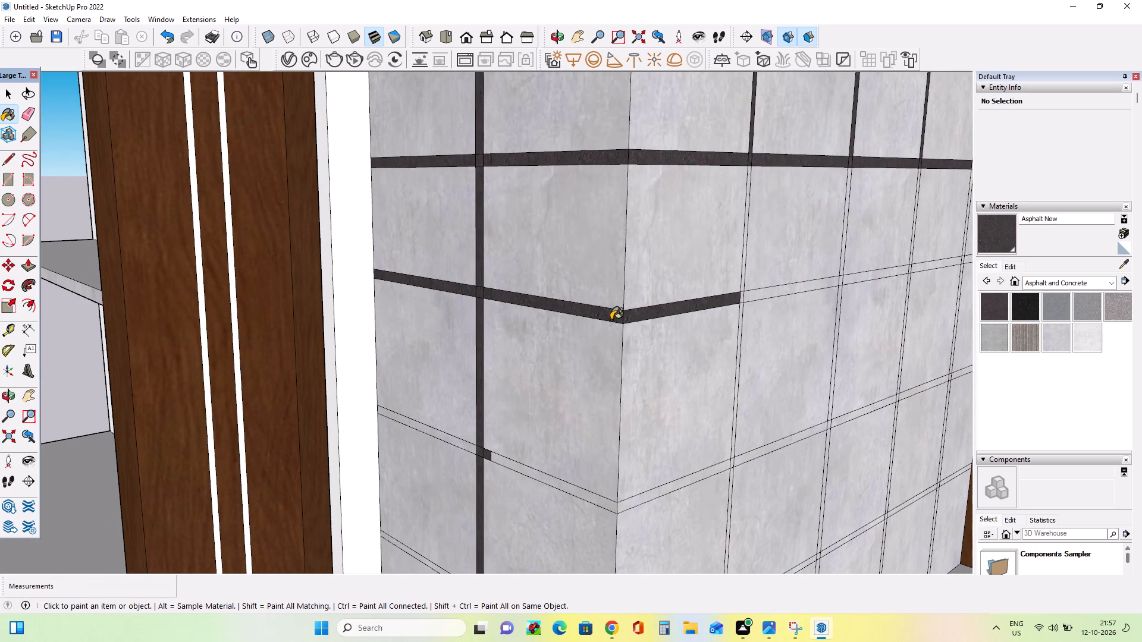
pyautogui.click(743, 280)
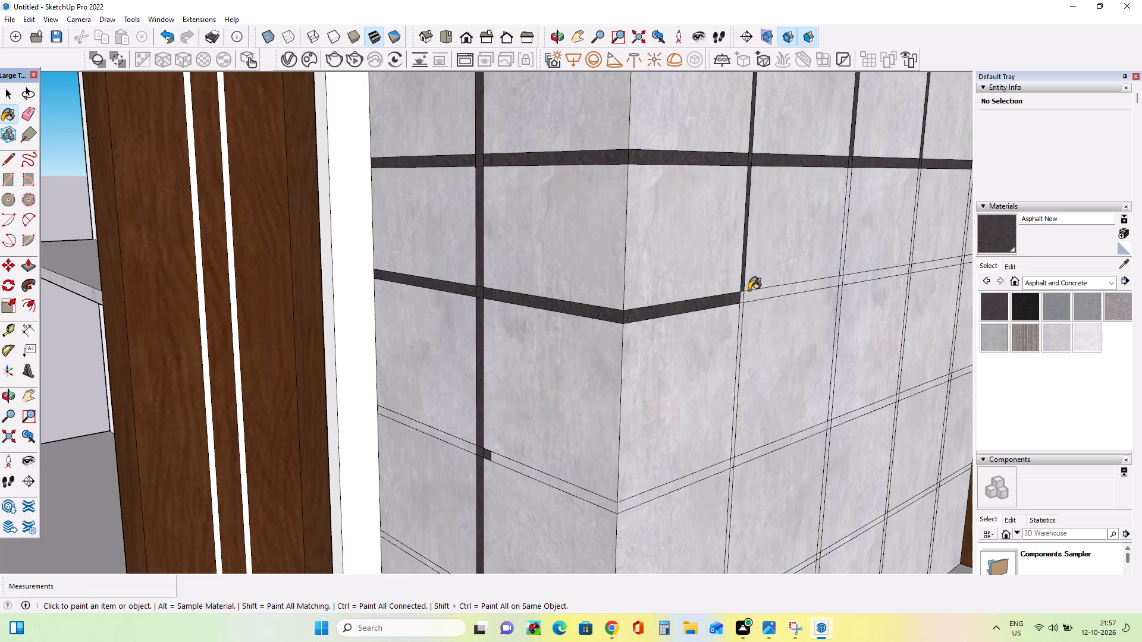
pyautogui.click(749, 290)
pyautogui.click(752, 298)
pyautogui.scroll(7, 745, 305)
pyautogui.click(735, 294)
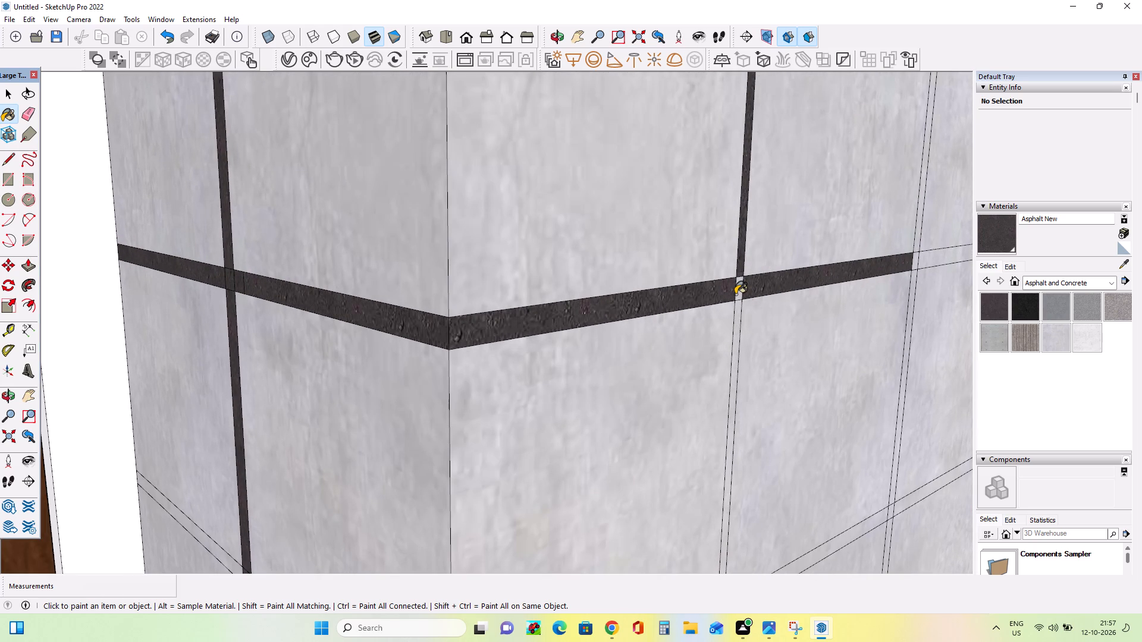
pyautogui.click(739, 297)
# Paint the first mullion's section just below the fourth strip on the long face with Asphalt New.
pyautogui.scroll(-2, 838, 309)
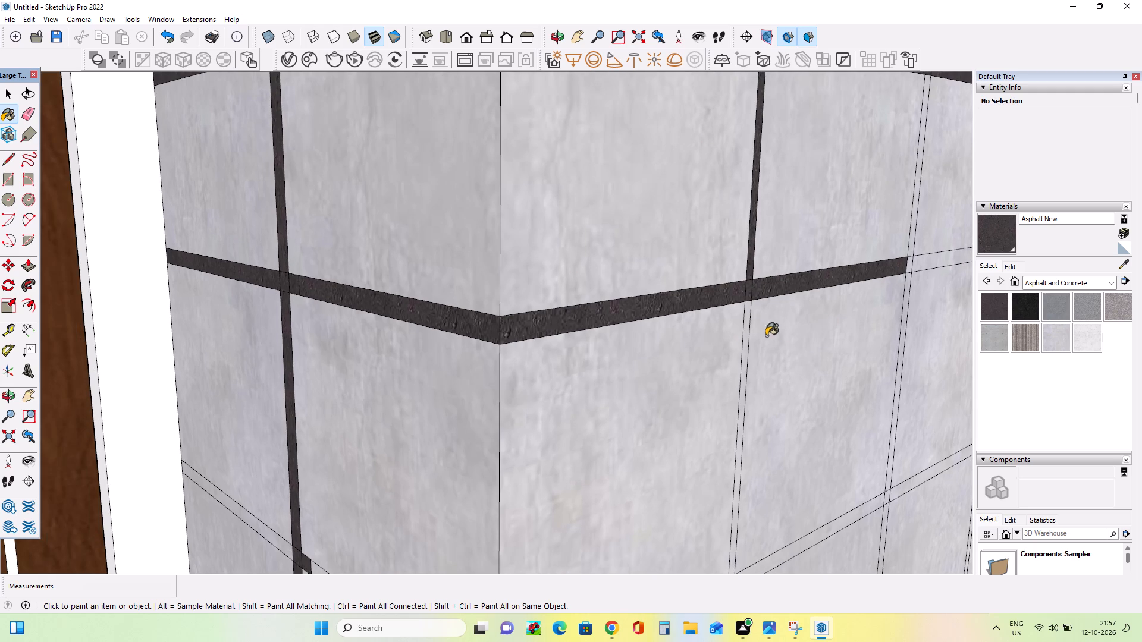
pyautogui.click(745, 357)
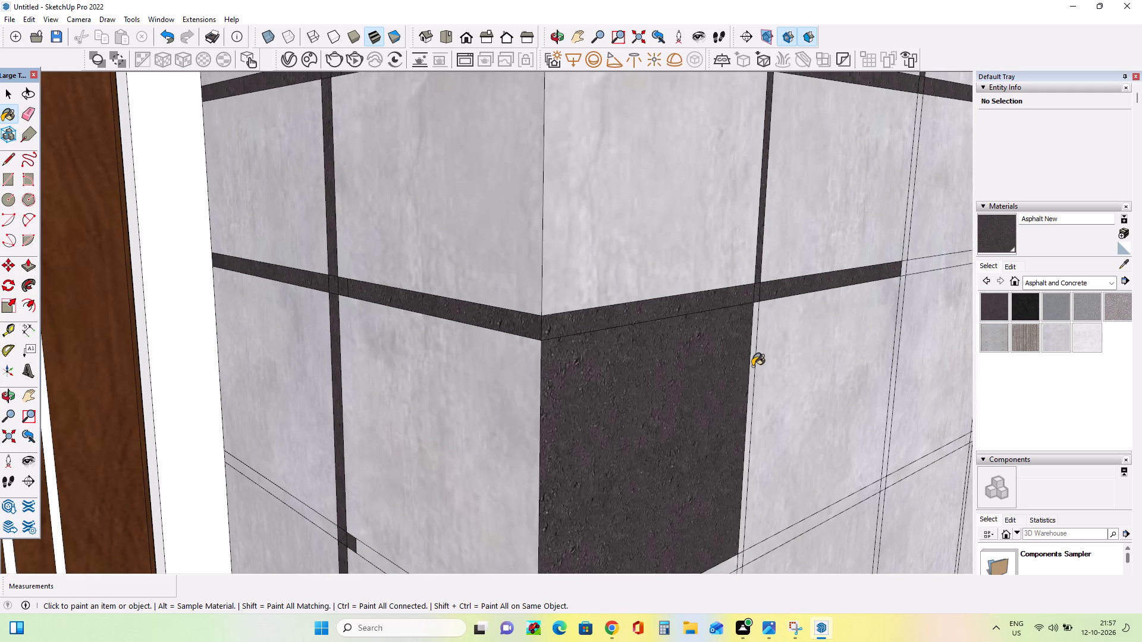
pyautogui.hotkey('ctrl', 'z')
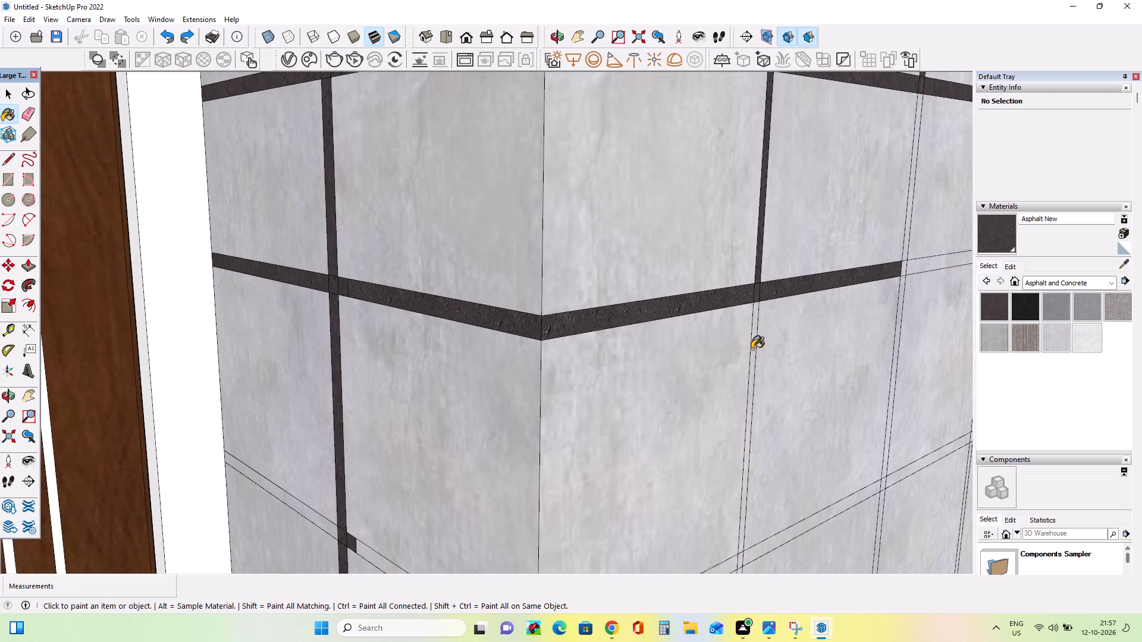
pyautogui.click(754, 351)
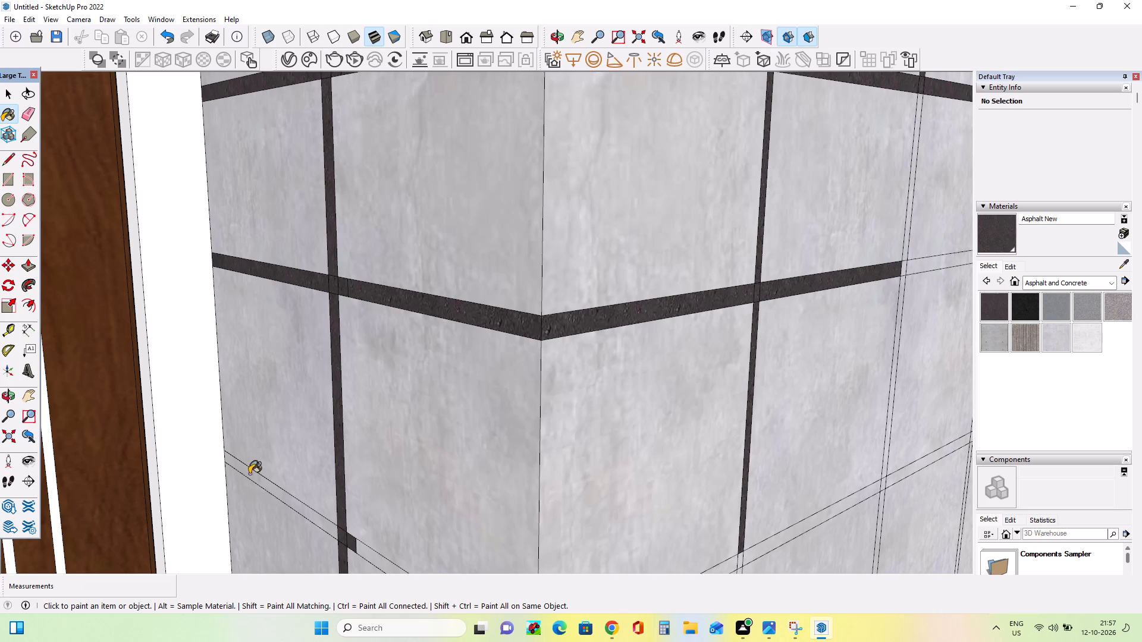
# Paint the fifth strip's two segments on the side face with Asphalt New.
pyautogui.click(309, 514)
pyautogui.click(363, 552)
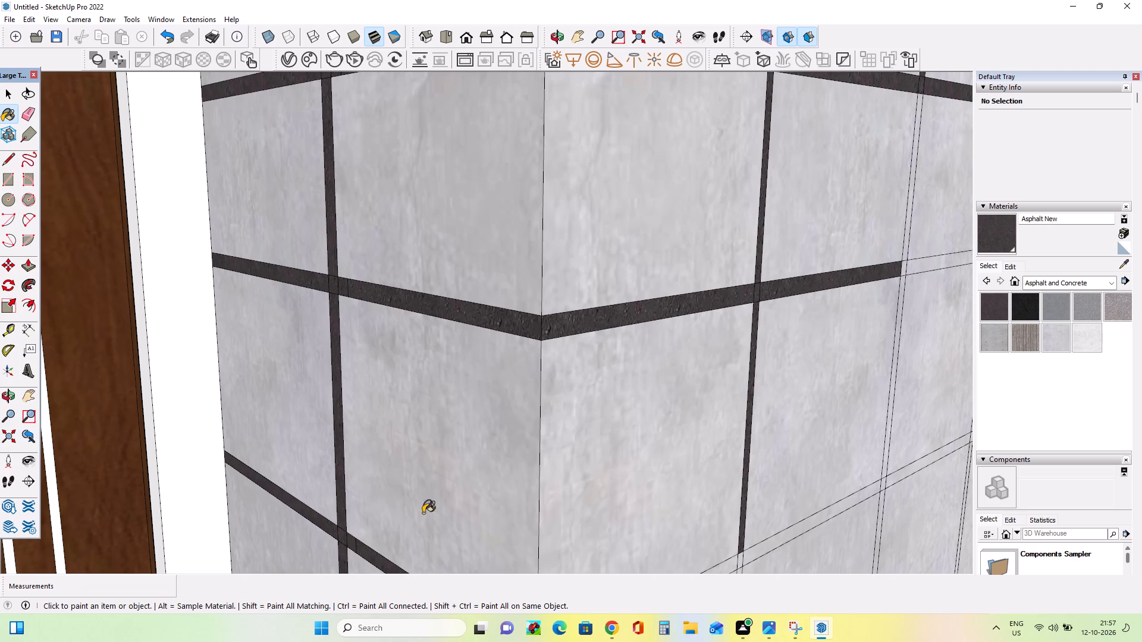
# Paint the fourth strip's third and fourth segments, their crossings and the second and third mullions' sections just above with Asphalt New.
pyautogui.scroll(-19, 513, 366)
pyautogui.moveTo(701, 326); pyautogui.dragTo(679, 330, button='middle')
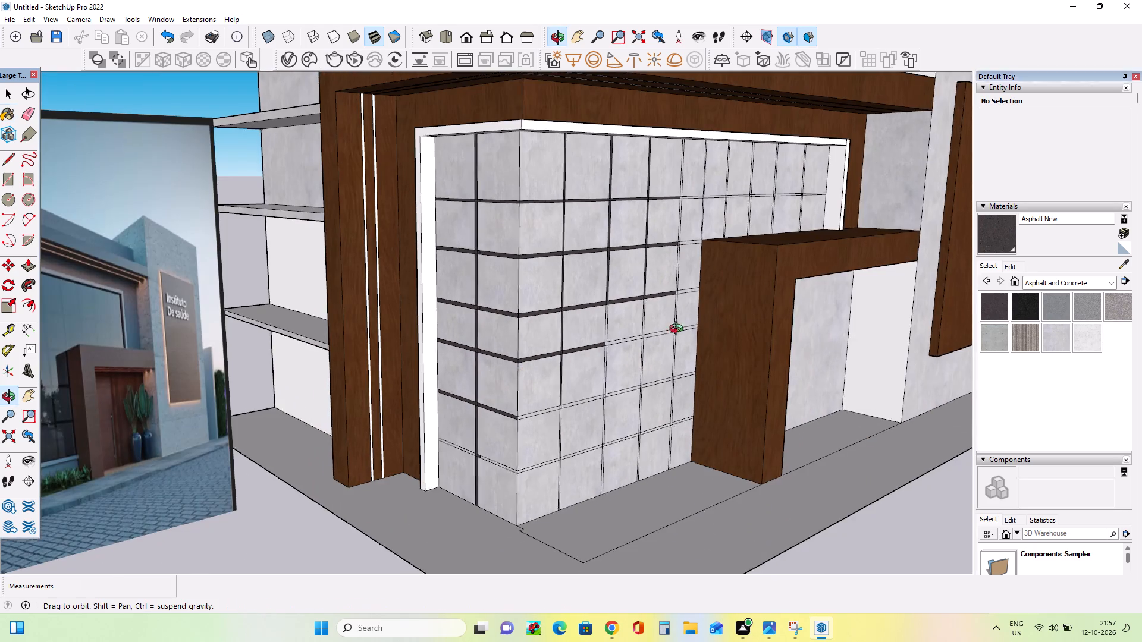
pyautogui.moveTo(679, 330); pyautogui.dragTo(562, 325, button='middle')
pyautogui.scroll(6, 608, 332)
pyautogui.scroll(-1, 565, 343)
pyautogui.scroll(3, 565, 343)
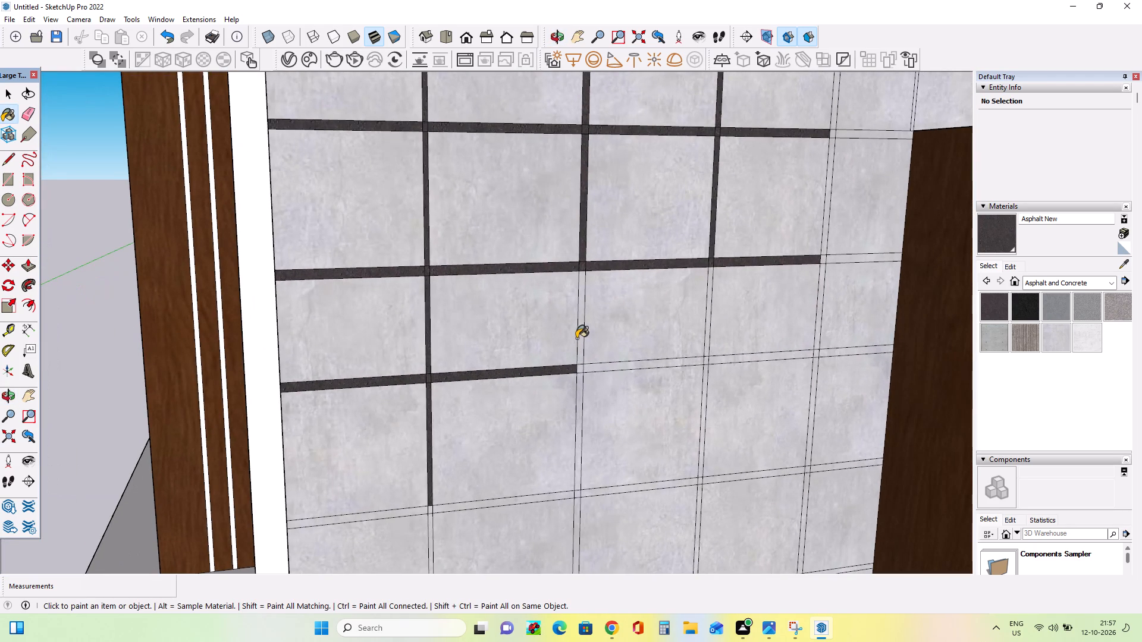
pyautogui.click(580, 344)
pyautogui.click(581, 367)
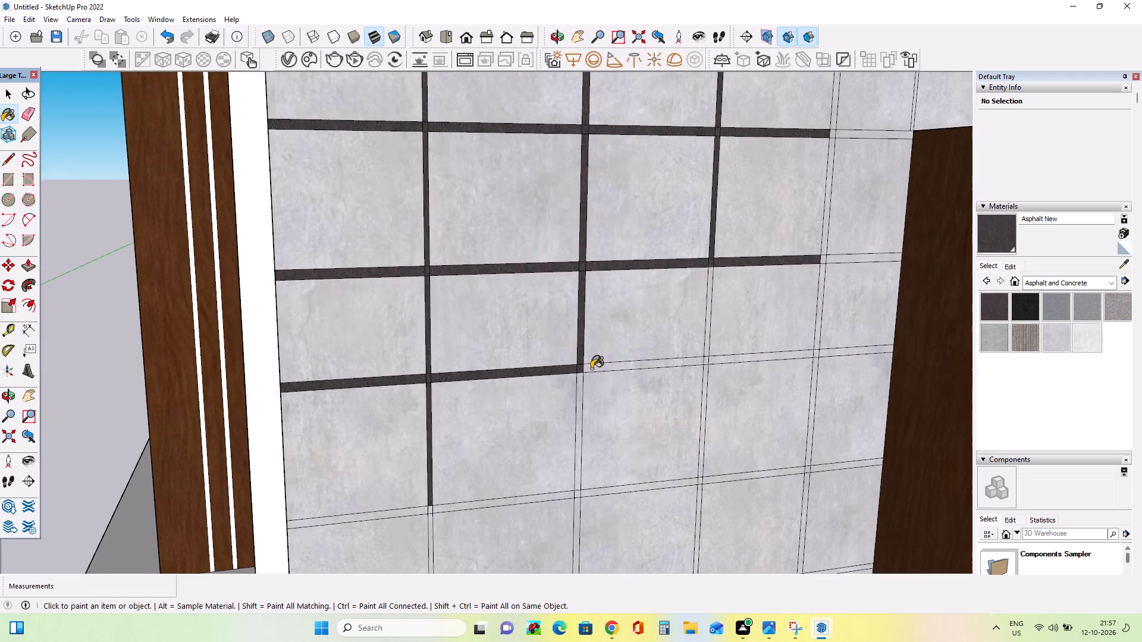
pyautogui.click(592, 369)
pyautogui.click(705, 344)
pyautogui.scroll(2, 705, 351)
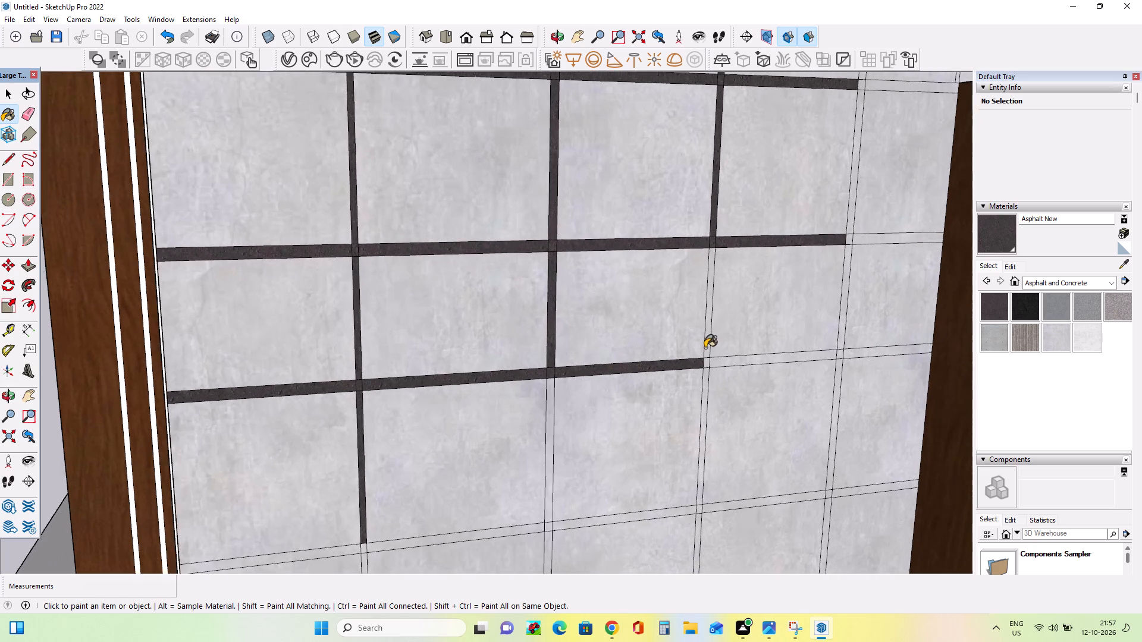
pyautogui.scroll(5, 705, 348)
pyautogui.click(708, 347)
pyautogui.click(706, 370)
pyautogui.click(719, 373)
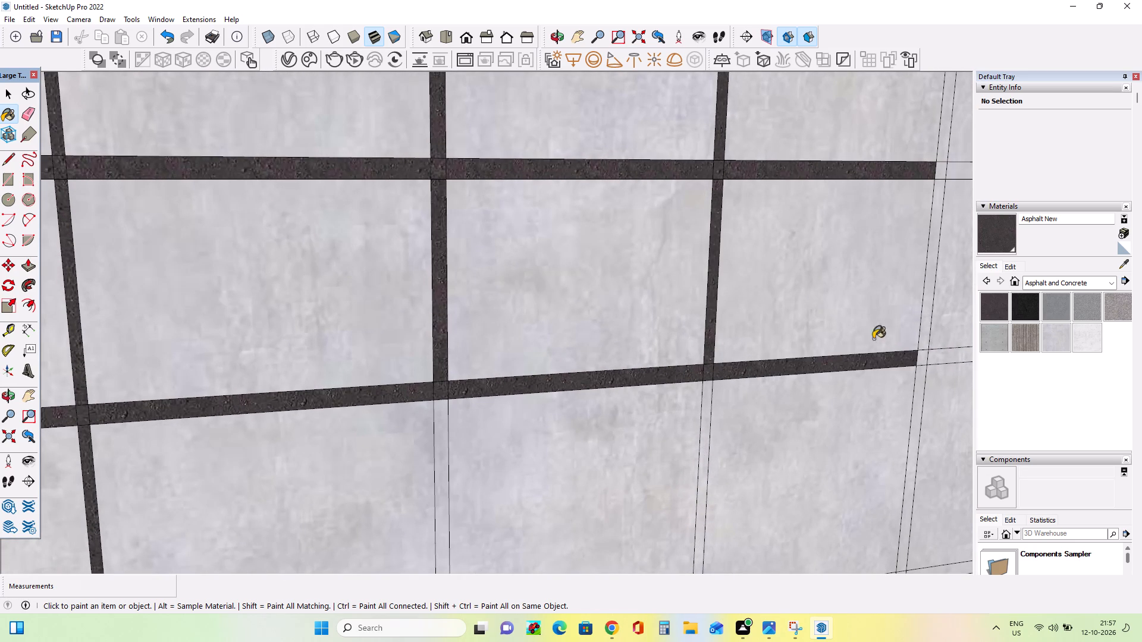
# Paint the fourth mullion between the second and fourth strips, its lower two crossings and both lower strips' fifth segments with Asphalt New.
pyautogui.click(923, 327)
pyautogui.click(923, 356)
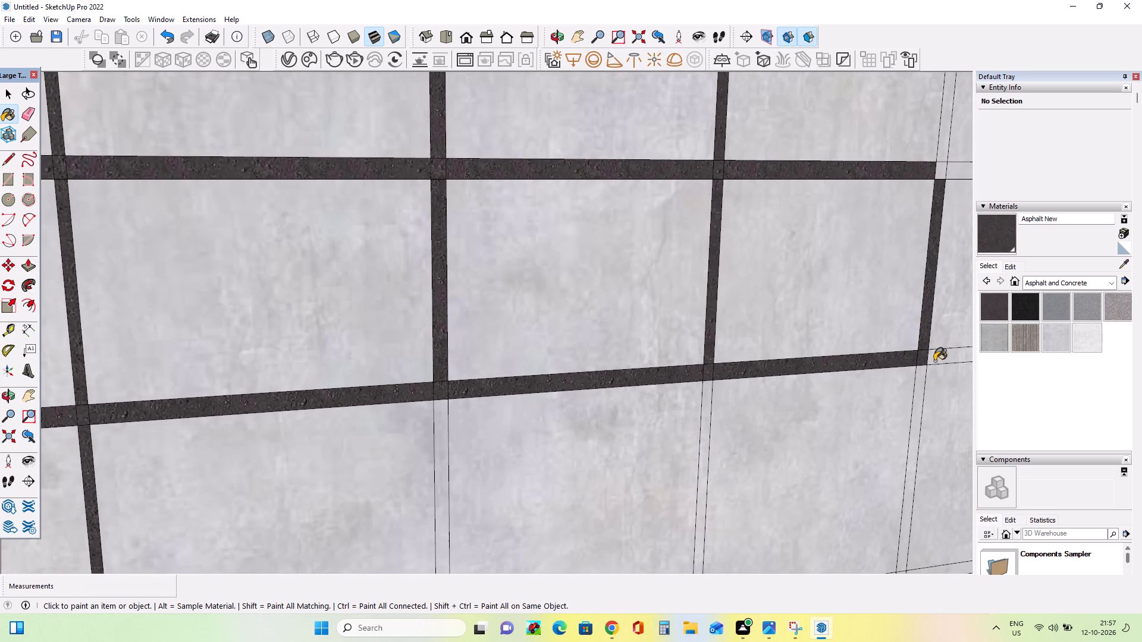
pyautogui.click(934, 361)
pyautogui.click(939, 175)
pyautogui.click(939, 148)
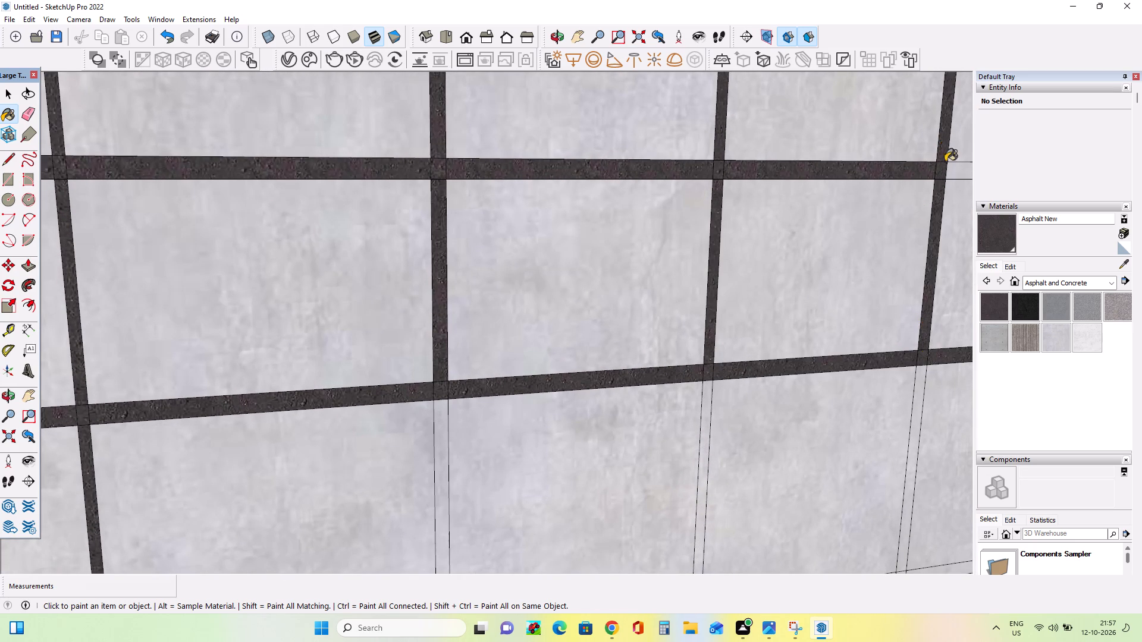
pyautogui.click(952, 173)
# Paint the long face's first segments of the fifth and sixth strips and the sixth strip's two side-face segments with Asphalt New.
pyautogui.scroll(-14, 846, 226)
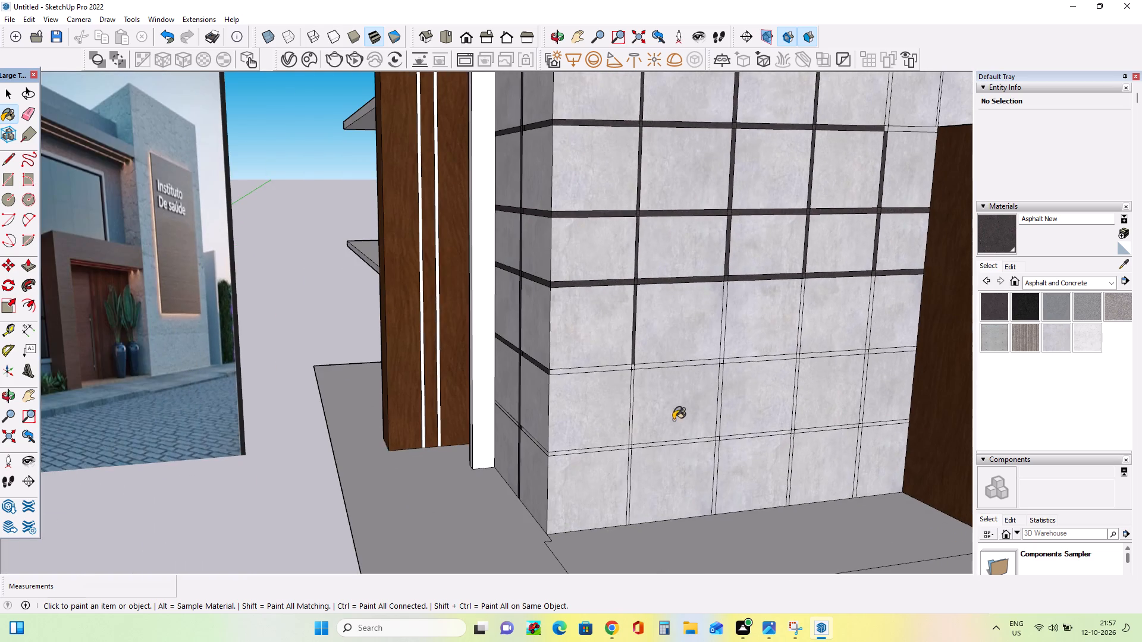
pyautogui.moveTo(675, 399); pyautogui.dragTo(699, 335, button='middle')
pyautogui.scroll(1, 694, 351)
pyautogui.scroll(8, 599, 372)
pyautogui.click(641, 303)
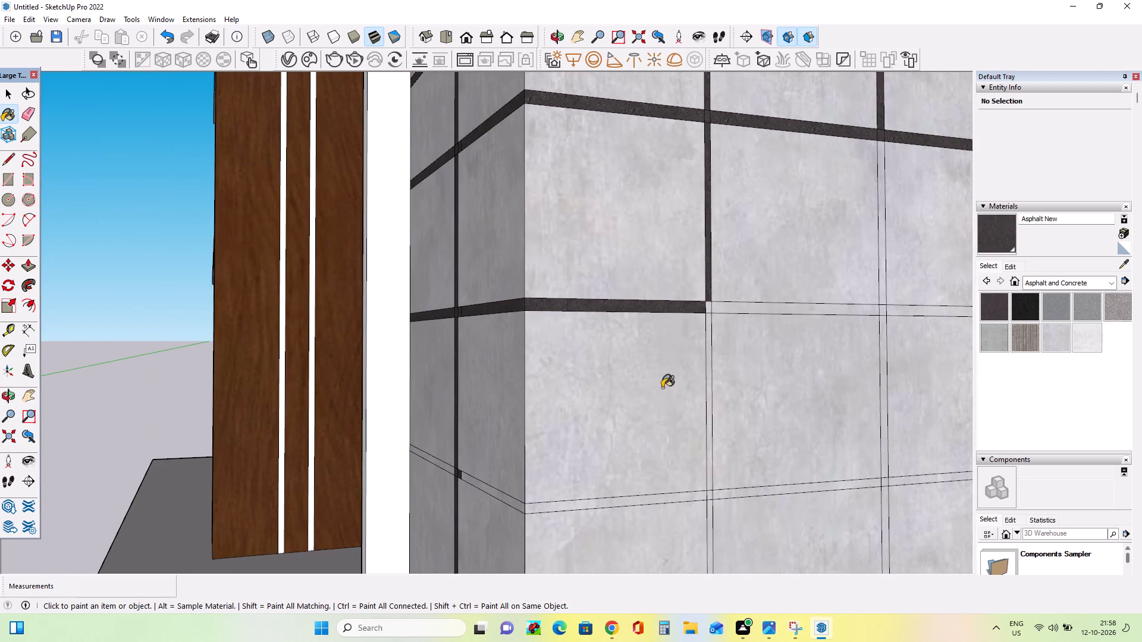
pyautogui.click(664, 497)
pyautogui.moveTo(536, 479); pyautogui.dragTo(649, 452, button='middle')
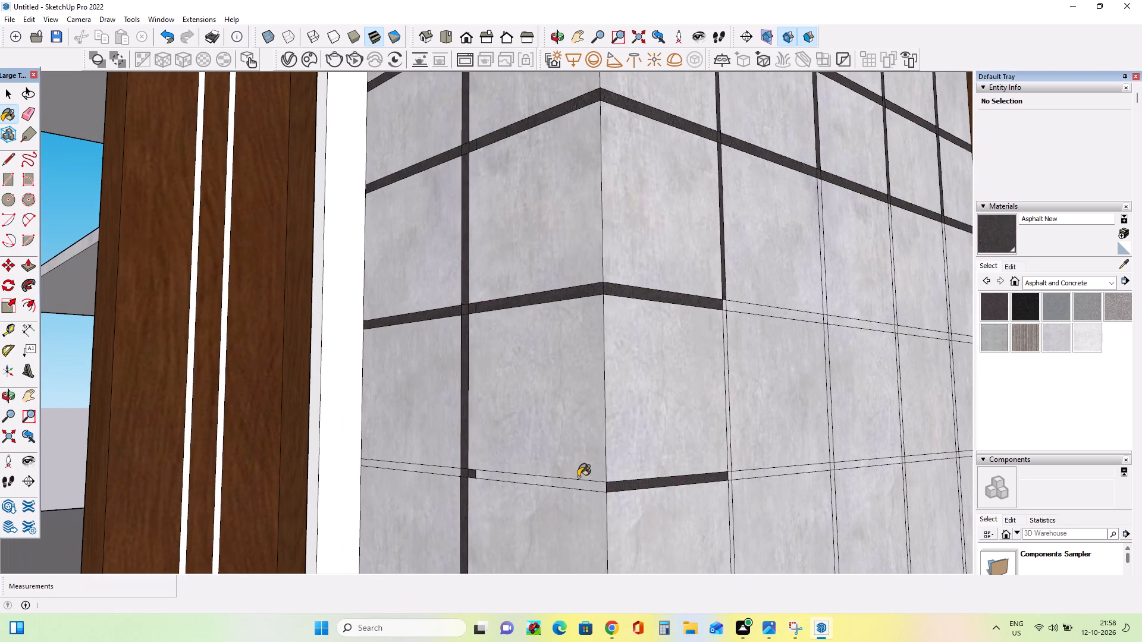
pyautogui.click(578, 480)
pyautogui.click(450, 469)
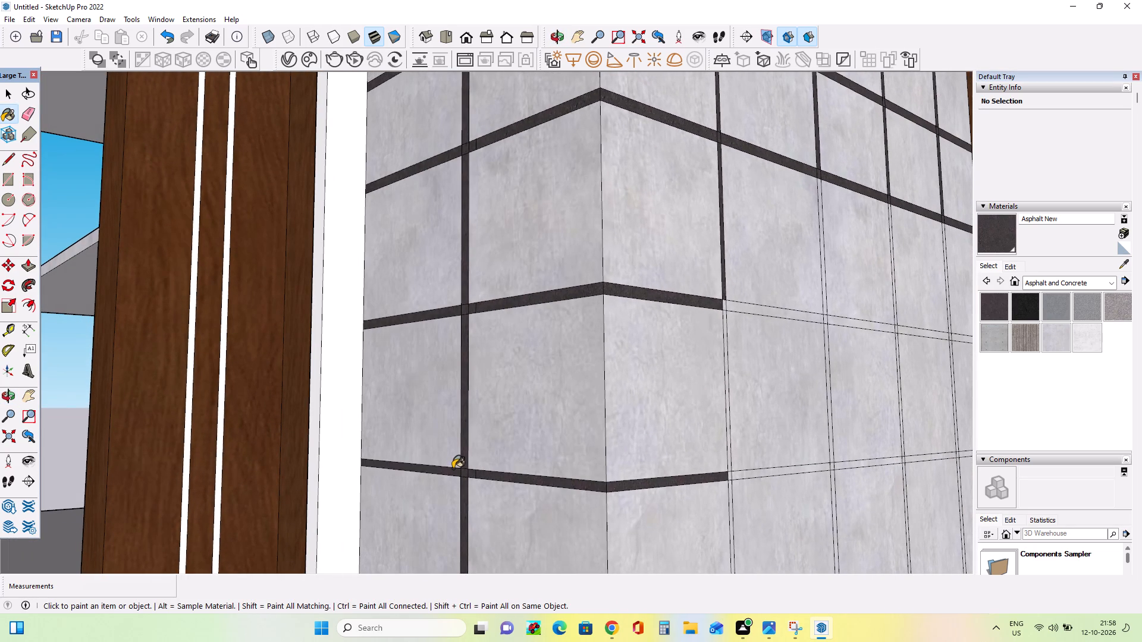
# Paint the fifth and sixth strips' second segments, their first-mullion crossings and that mullion's two lowest sections with Asphalt New.
pyautogui.moveTo(645, 421); pyautogui.dragTo(453, 468, button='middle')
pyautogui.click(653, 334)
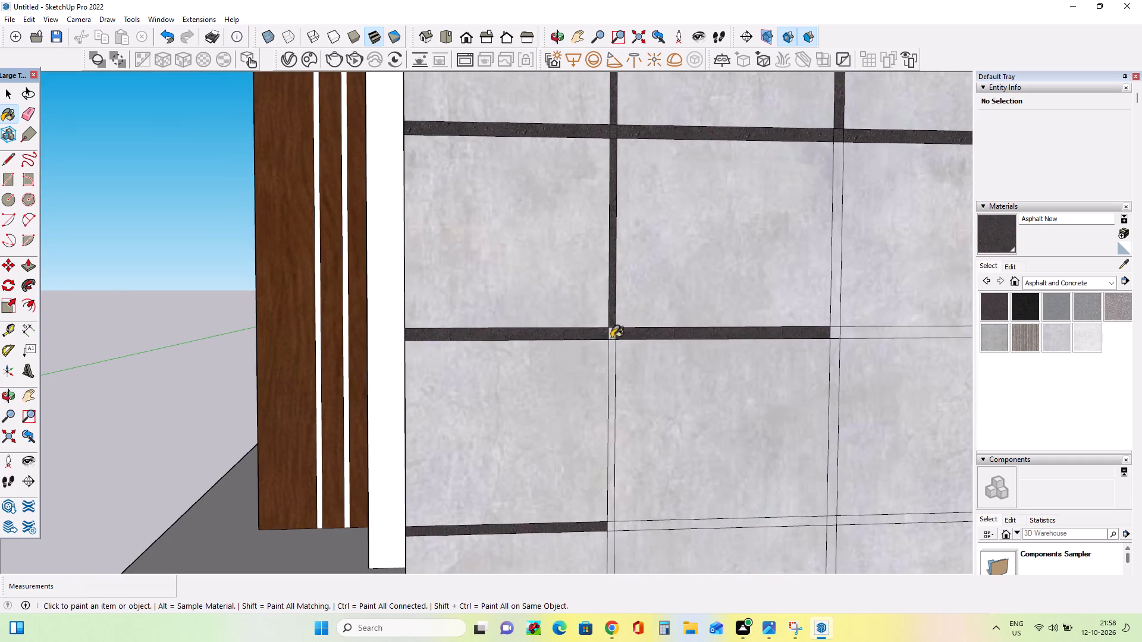
pyautogui.click(612, 336)
pyautogui.click(611, 389)
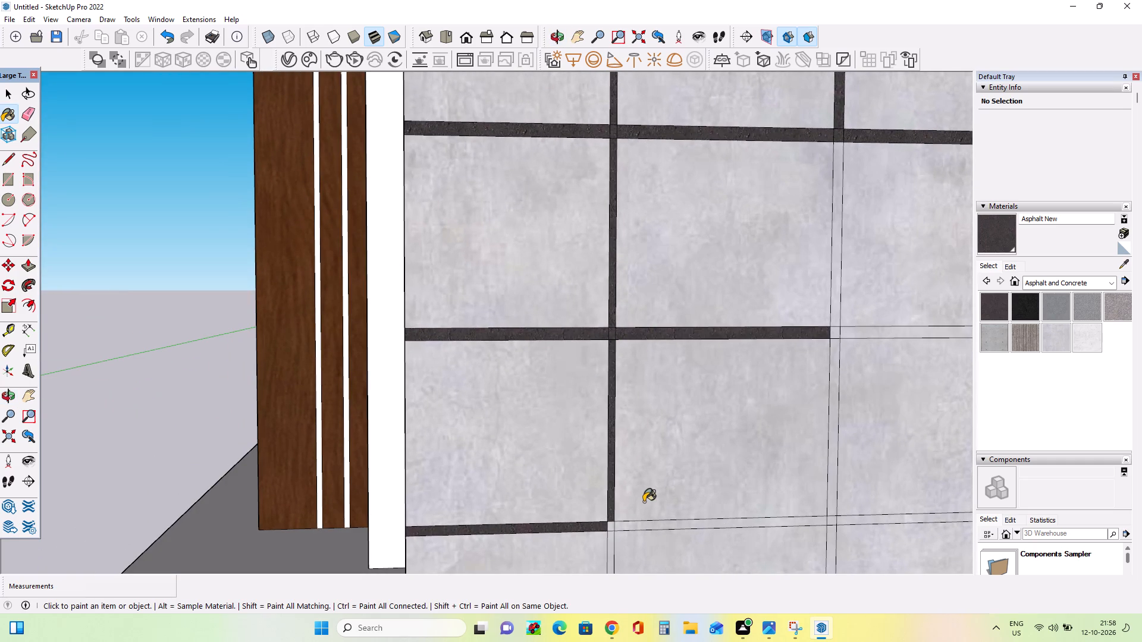
pyautogui.click(639, 525)
pyautogui.scroll(7, 614, 546)
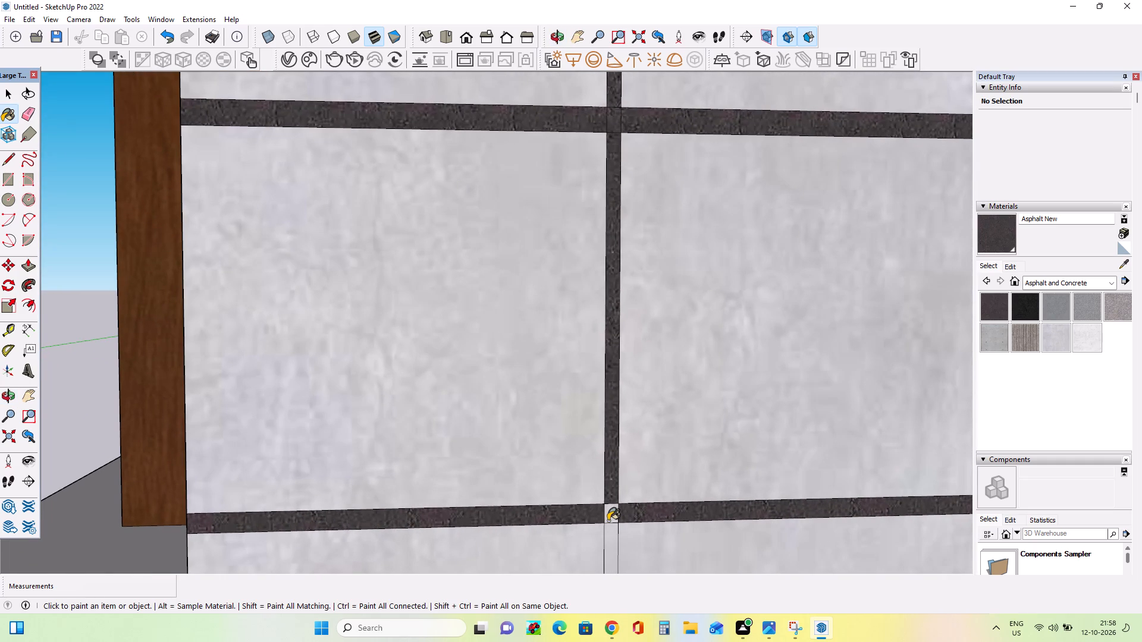
pyautogui.click(613, 510)
pyautogui.click(610, 546)
# Paint the fifth strip's third and fourth segments, crossings, and the second and third mullions between the fourth and sixth strips with Asphalt New.
pyautogui.scroll(-15, 573, 411)
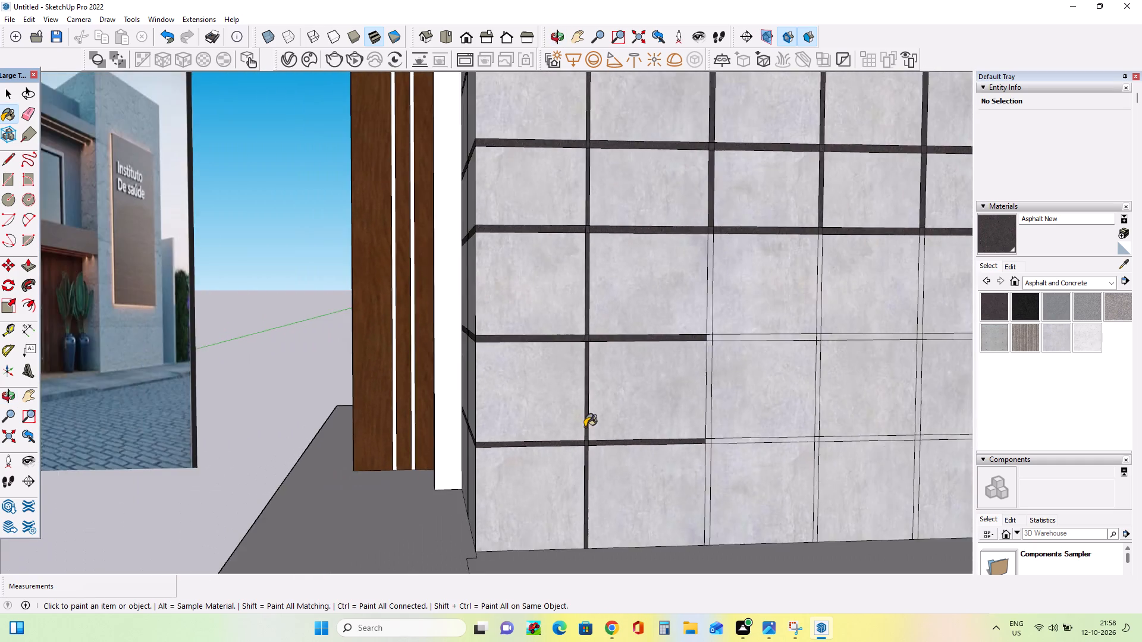
pyautogui.scroll(-5, 585, 427)
pyautogui.scroll(9, 678, 398)
pyautogui.click(647, 348)
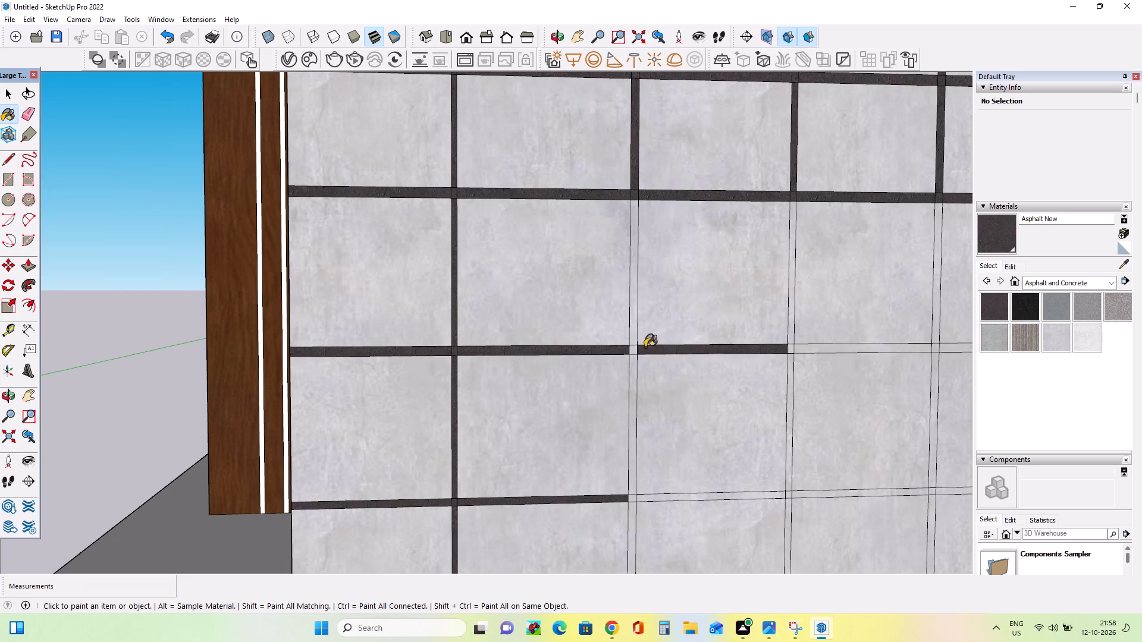
pyautogui.click(632, 351)
pyautogui.click(632, 335)
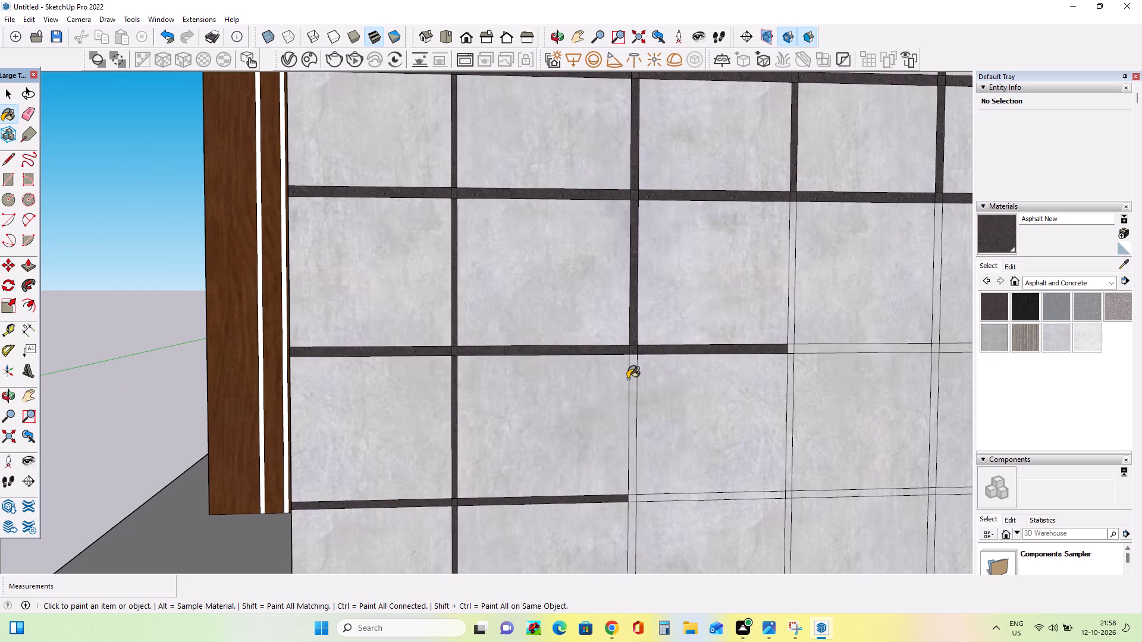
pyautogui.click(631, 386)
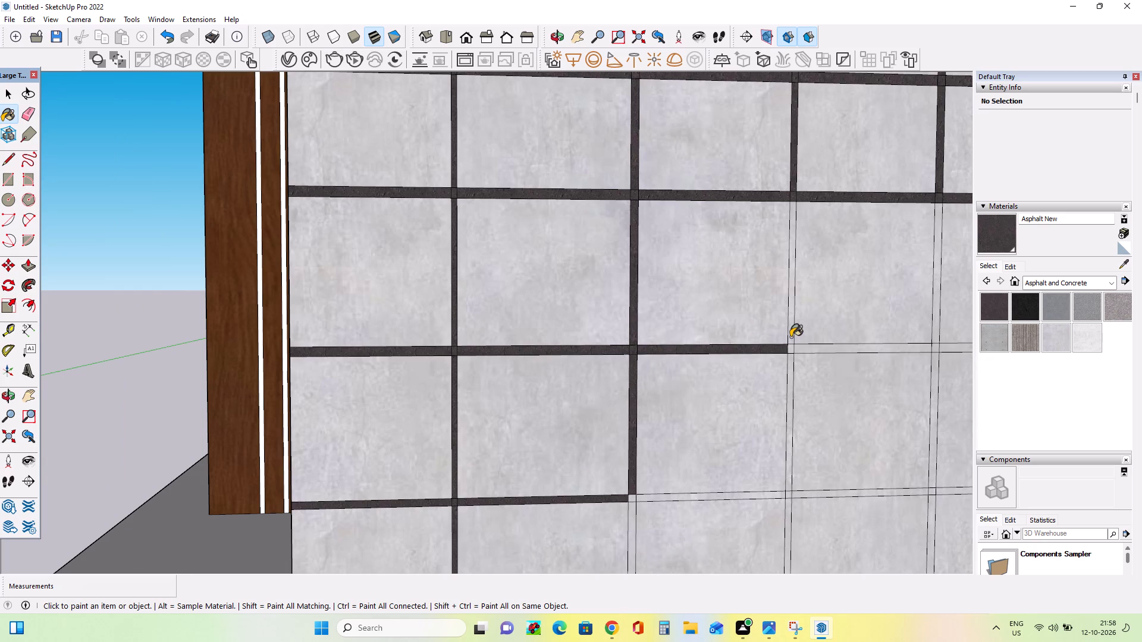
pyautogui.click(790, 337)
pyautogui.click(791, 349)
pyautogui.click(804, 348)
pyautogui.click(790, 374)
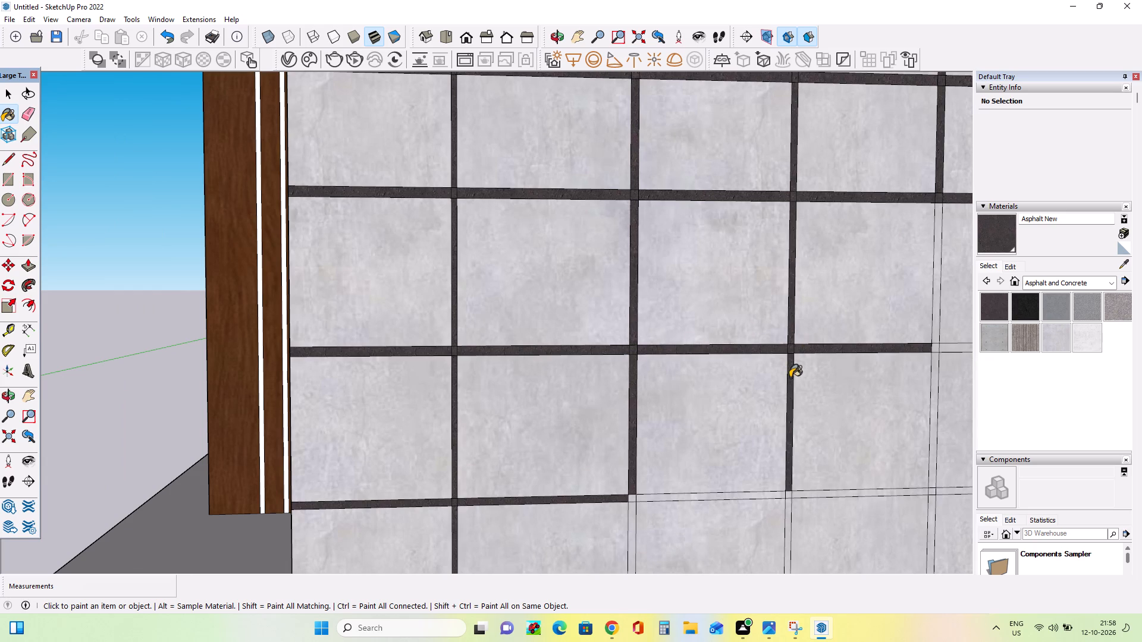
# Paint the fifth strip's fifth segment, its crossing and the fourth mullion's sections directly above and below with Asphalt New.
pyautogui.click(954, 343)
pyautogui.click(950, 347)
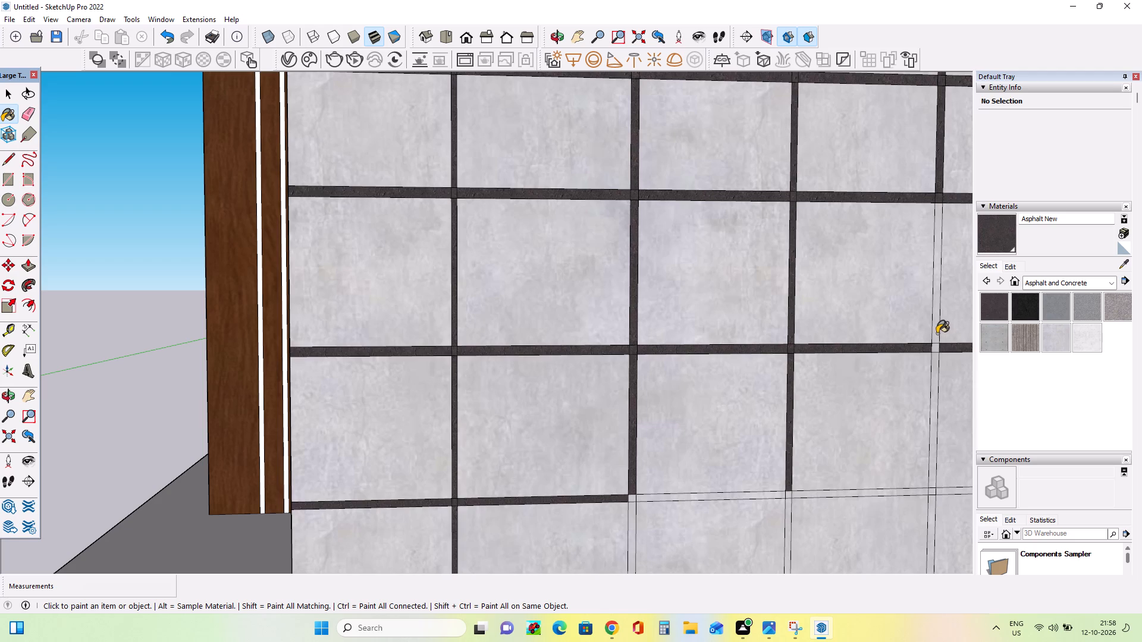
pyautogui.click(937, 333)
pyautogui.click(936, 344)
pyautogui.click(932, 390)
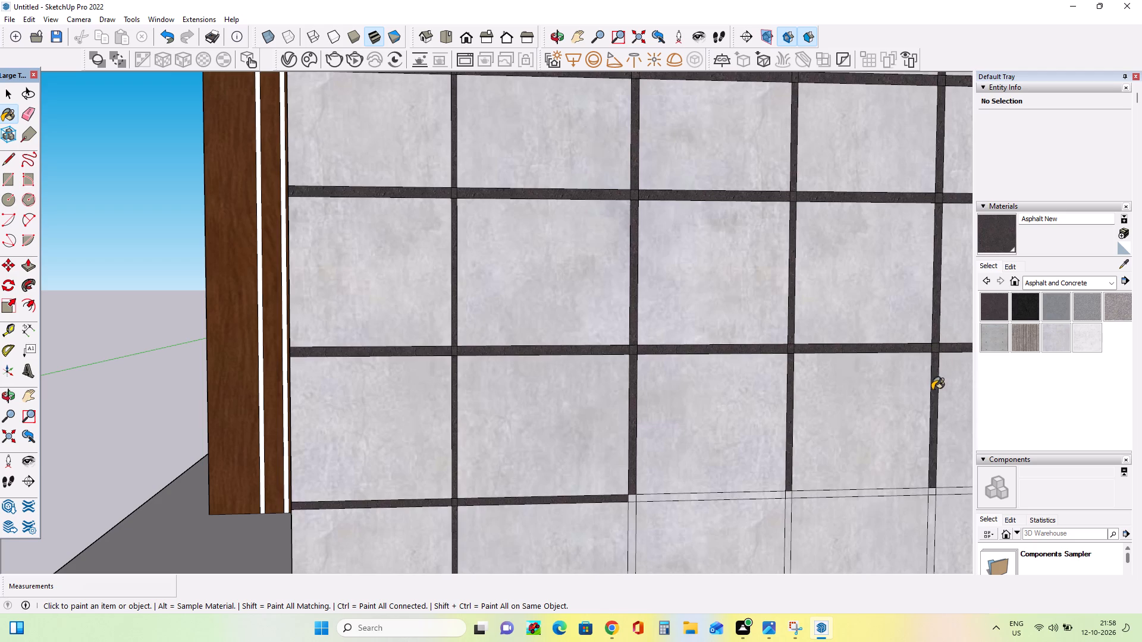
# Paint the sixth strip's third to fifth segments, crossings and the second to fourth mullions' lowest sections with Asphalt New.
pyautogui.click(948, 494)
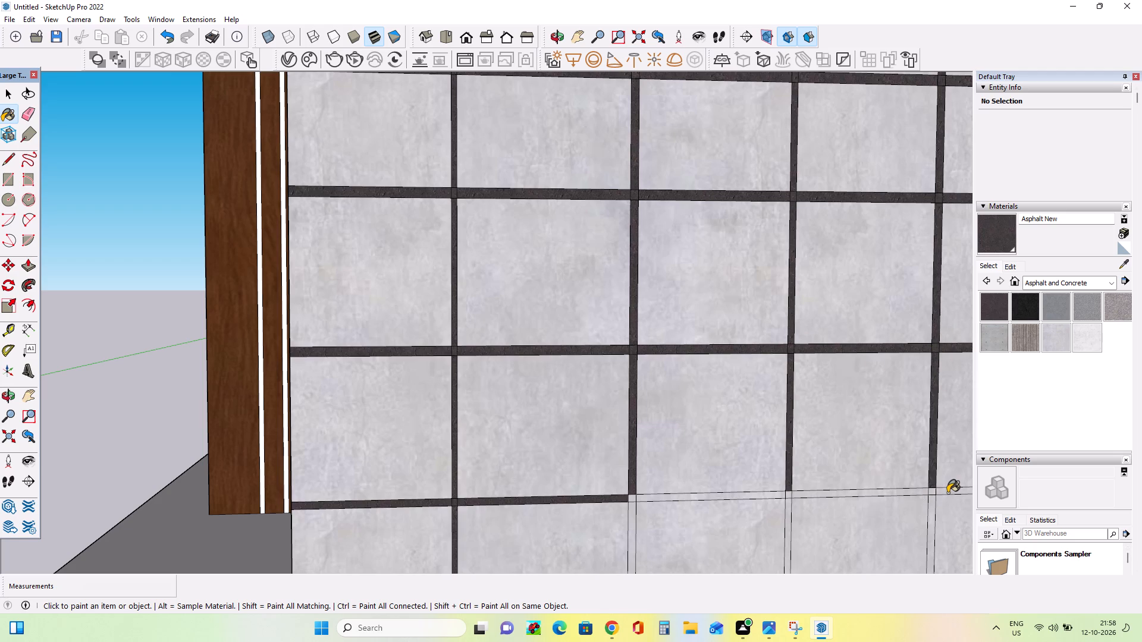
pyautogui.click(948, 490)
pyautogui.click(933, 505)
pyautogui.click(930, 493)
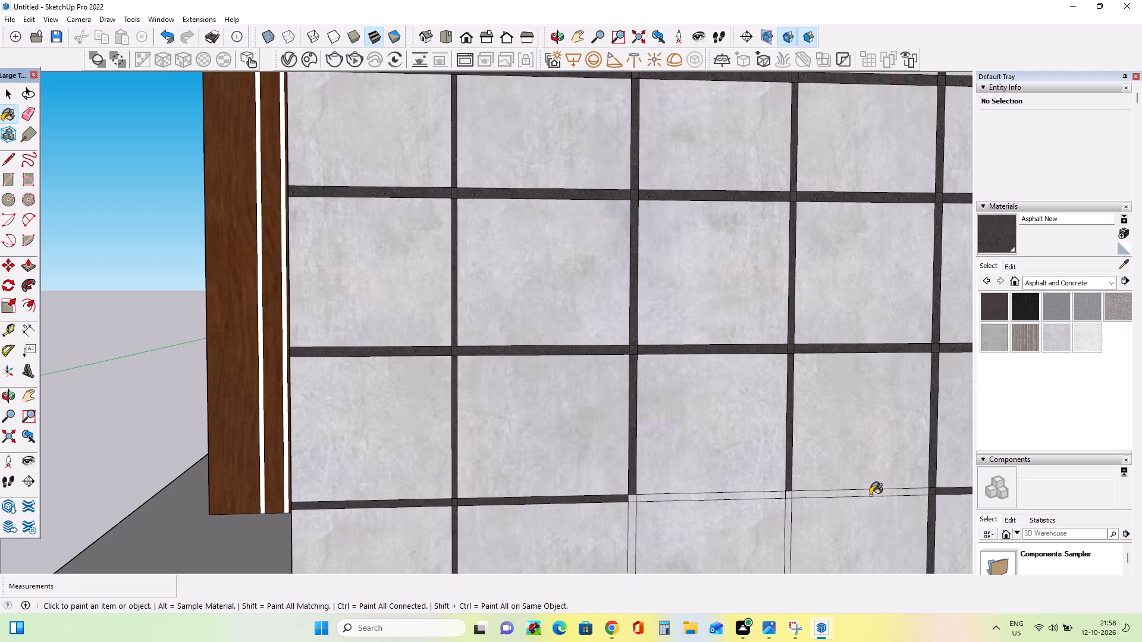
pyautogui.click(866, 492)
pyautogui.click(777, 494)
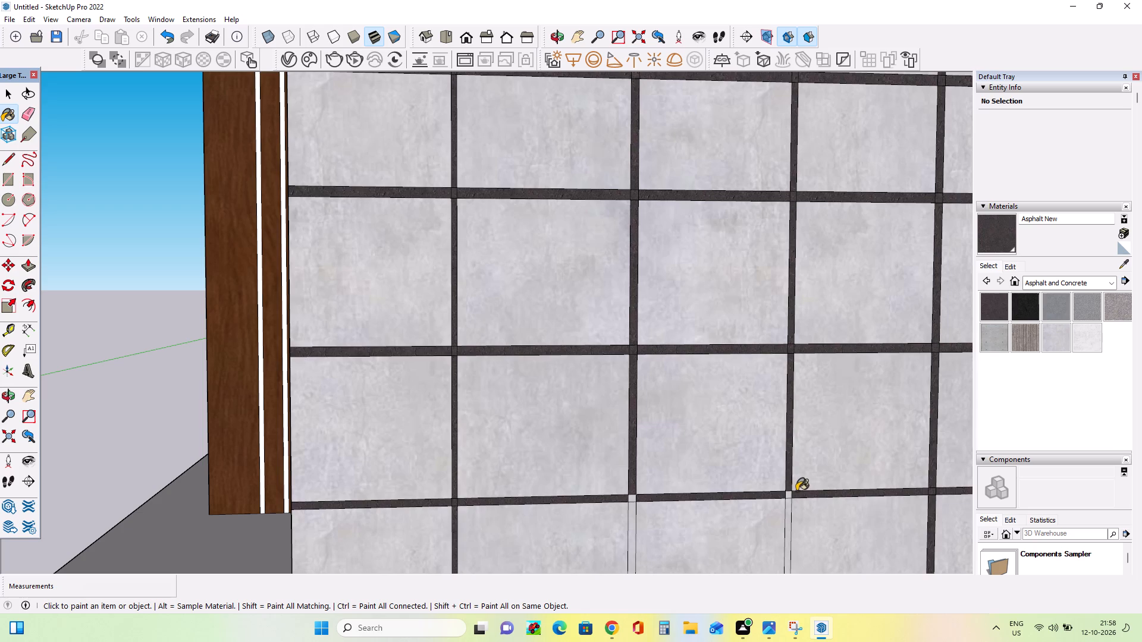
pyautogui.click(788, 496)
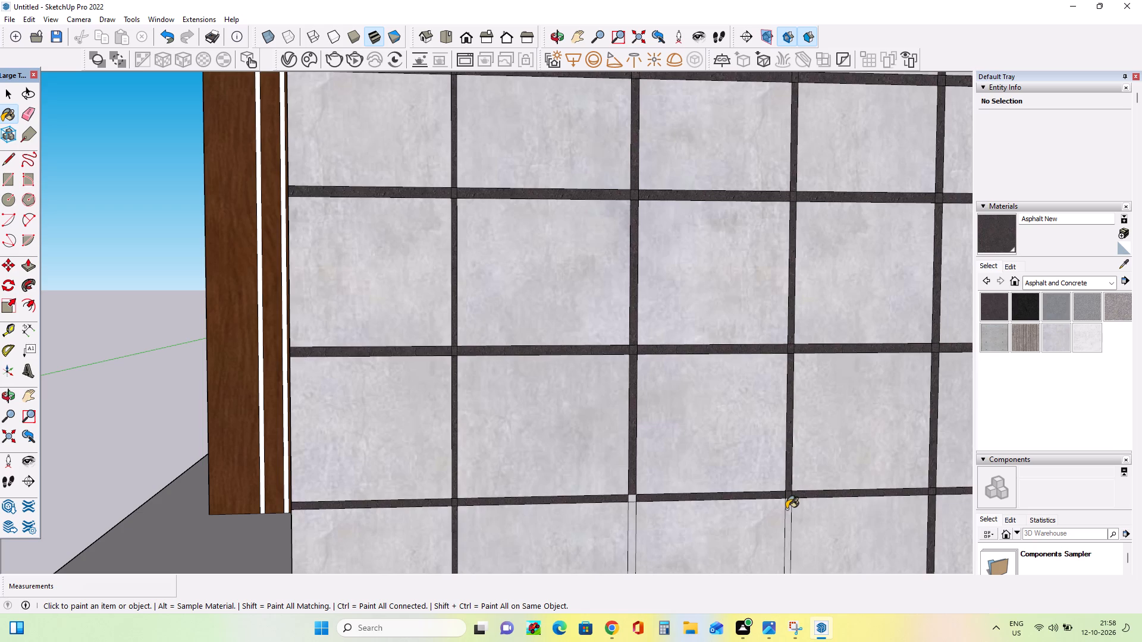
pyautogui.click(786, 509)
pyautogui.click(632, 515)
pyautogui.click(631, 496)
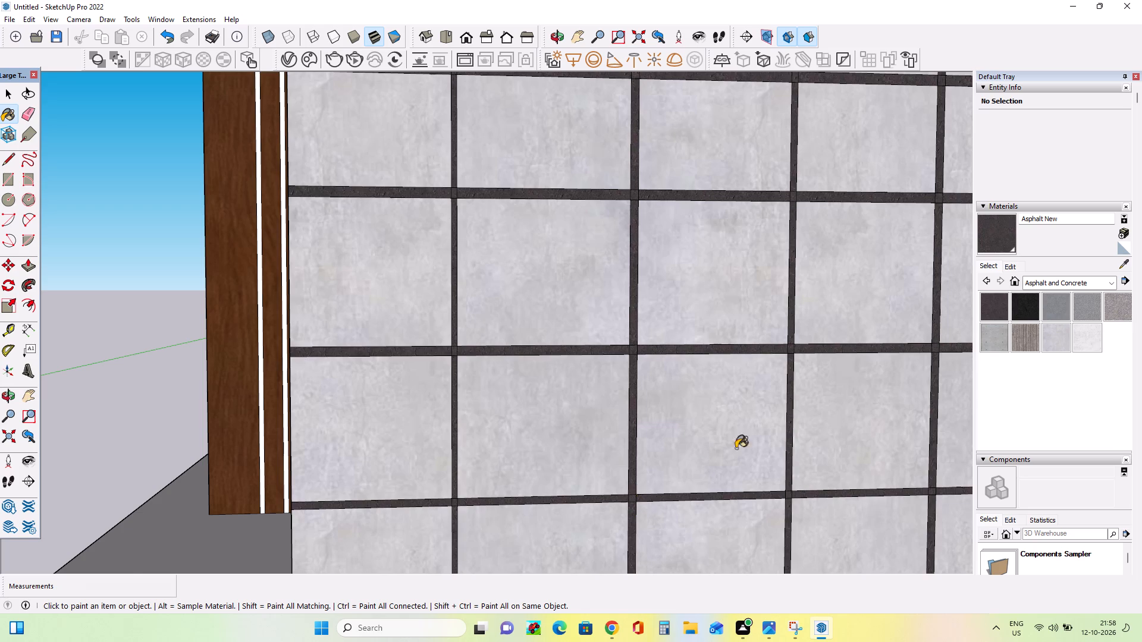
# Paint the fourth and fifth mullions' sections between the top two strips, and the second strip's crossing and fifth segment, with Asphalt New.
pyautogui.scroll(-13, 746, 443)
pyautogui.scroll(5, 842, 324)
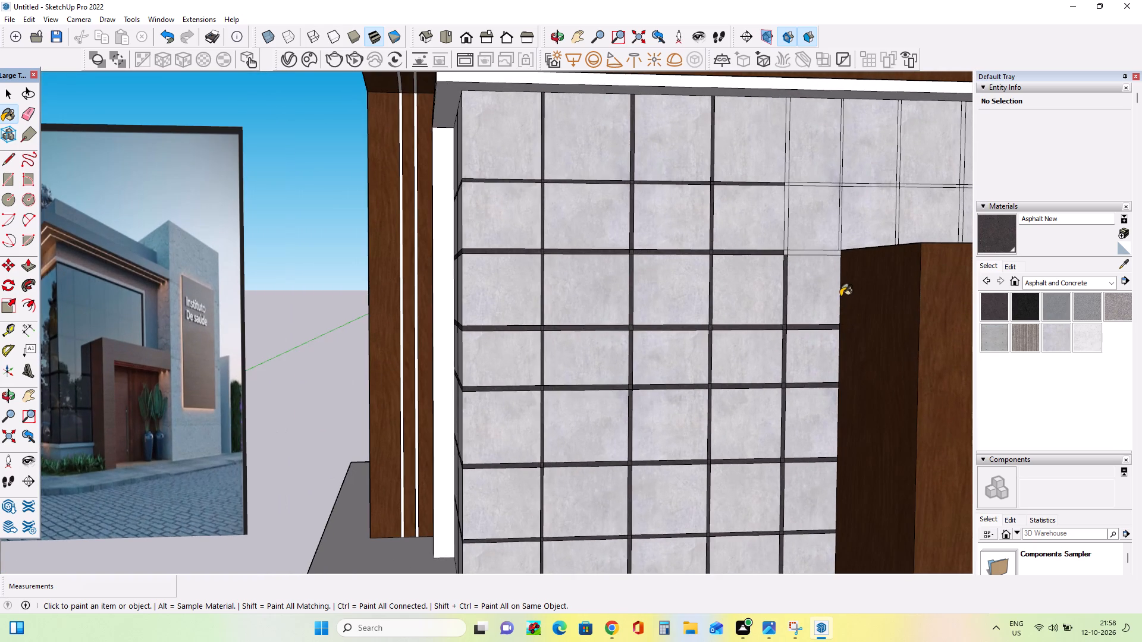
pyautogui.scroll(8, 779, 253)
pyautogui.click(795, 240)
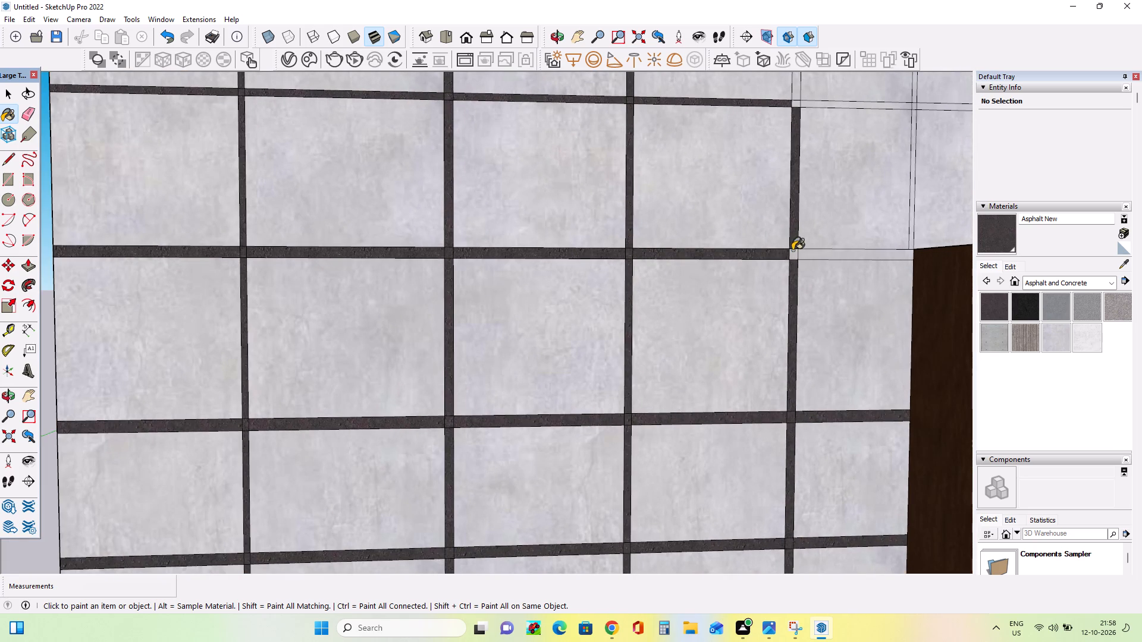
pyautogui.click(792, 256)
pyautogui.click(798, 254)
pyautogui.scroll(-14, 875, 270)
pyautogui.scroll(7, 902, 208)
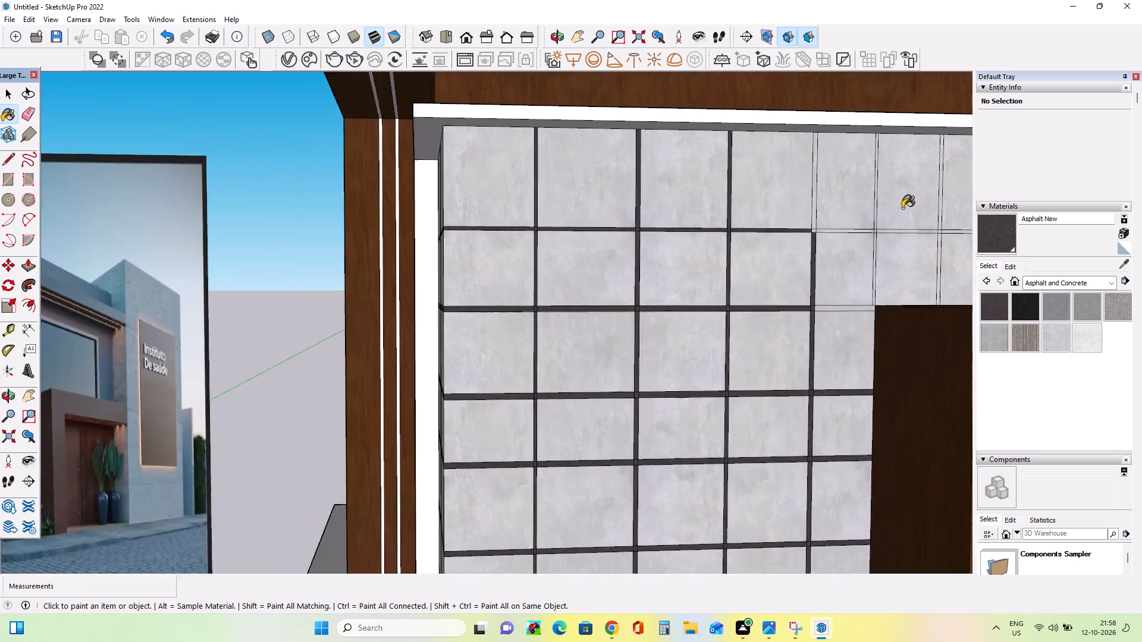
pyautogui.scroll(7, 902, 208)
pyautogui.click(843, 310)
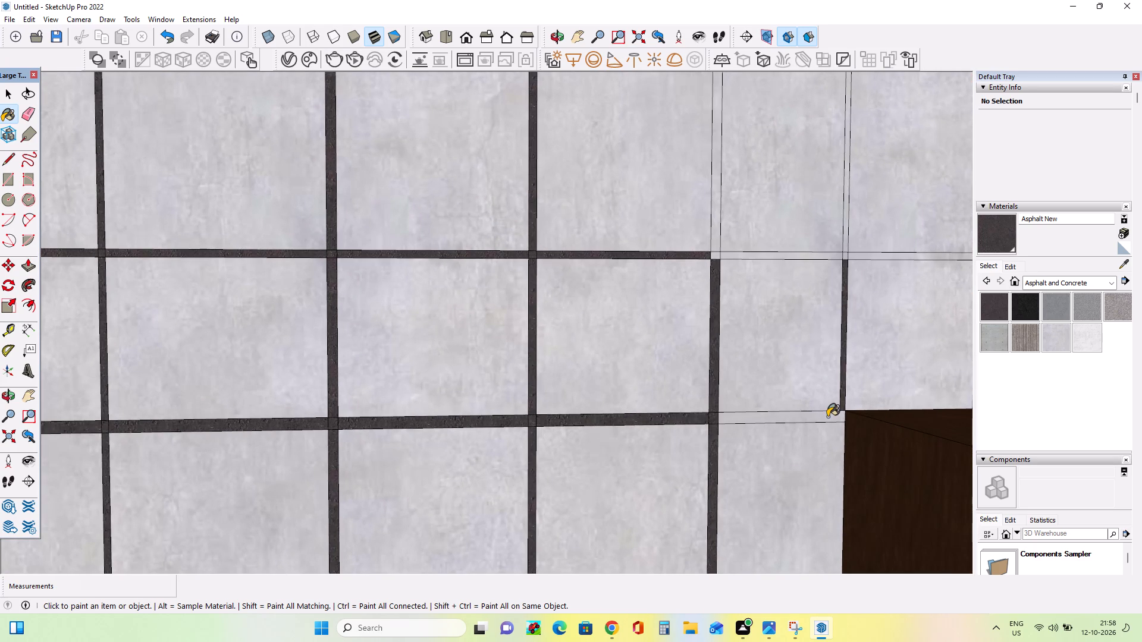
pyautogui.click(827, 414)
# Paint the top strip's fifth and sixth segments, their crossings and the fourth and fifth mullions' uppermost sections with Asphalt New.
pyautogui.click(715, 204)
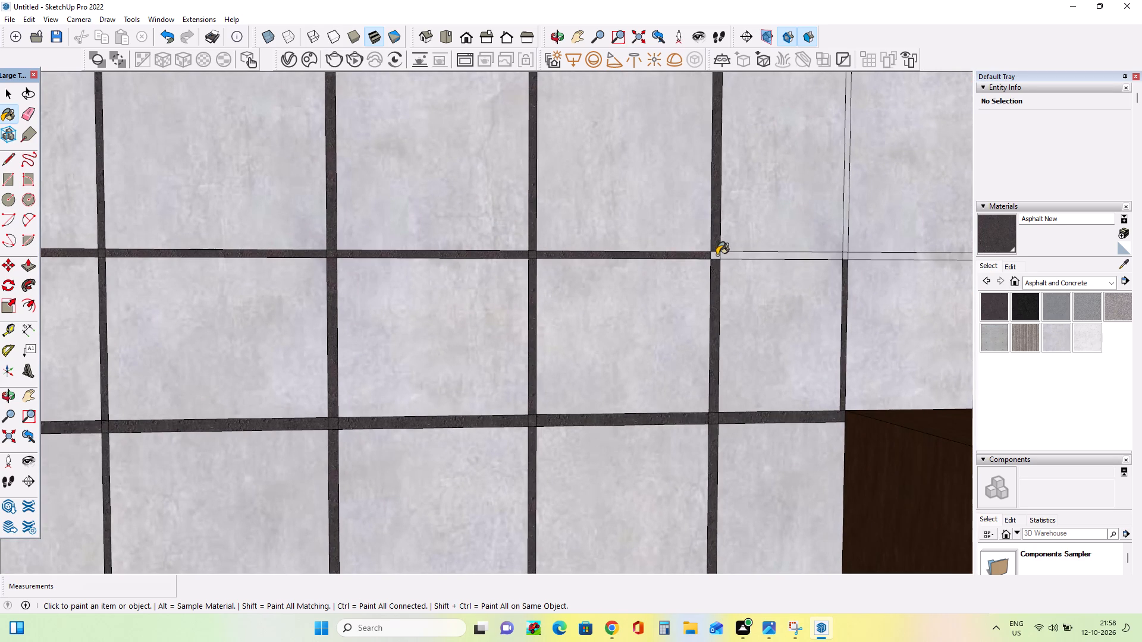
pyautogui.click(716, 256)
pyautogui.click(738, 258)
pyautogui.click(845, 235)
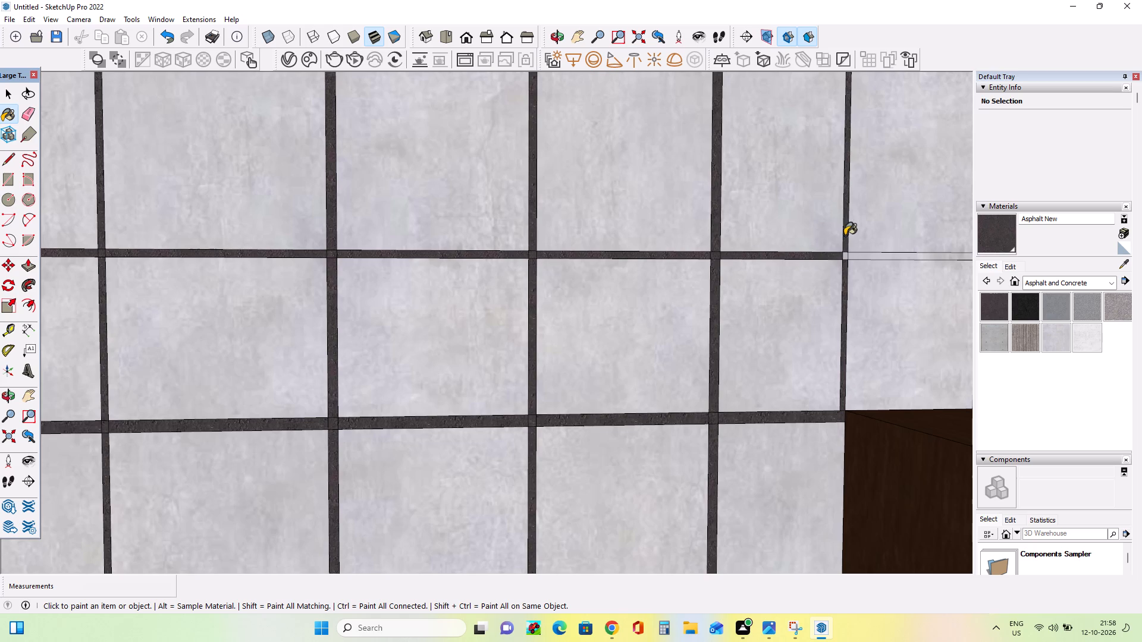
pyautogui.click(843, 254)
pyautogui.click(843, 259)
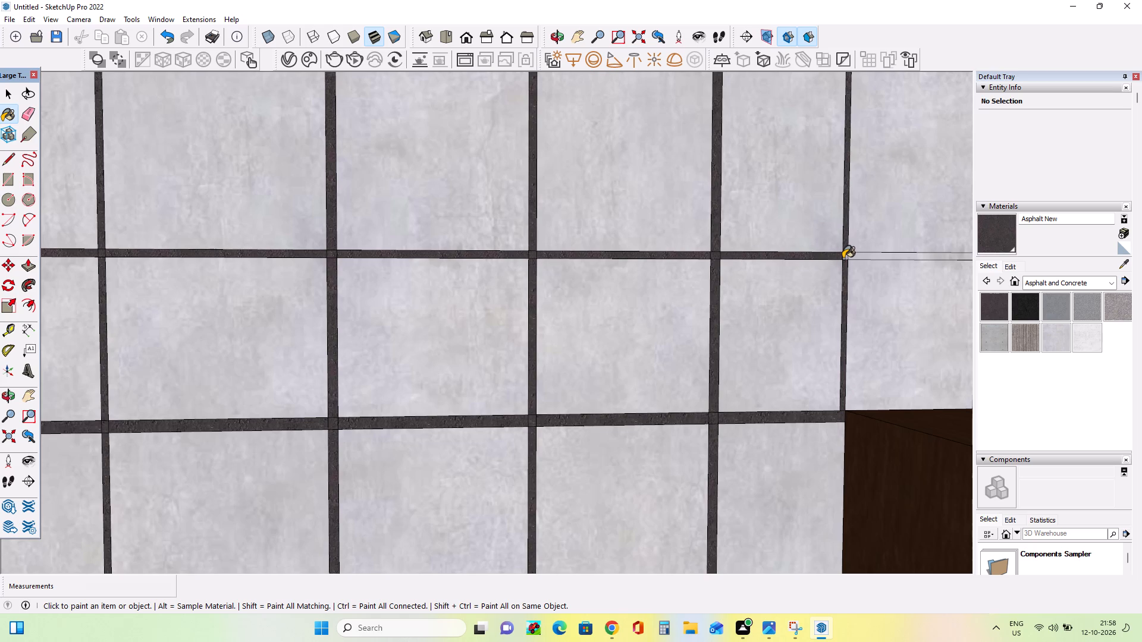
pyautogui.click(859, 257)
pyautogui.scroll(5, 852, 254)
pyautogui.click(839, 259)
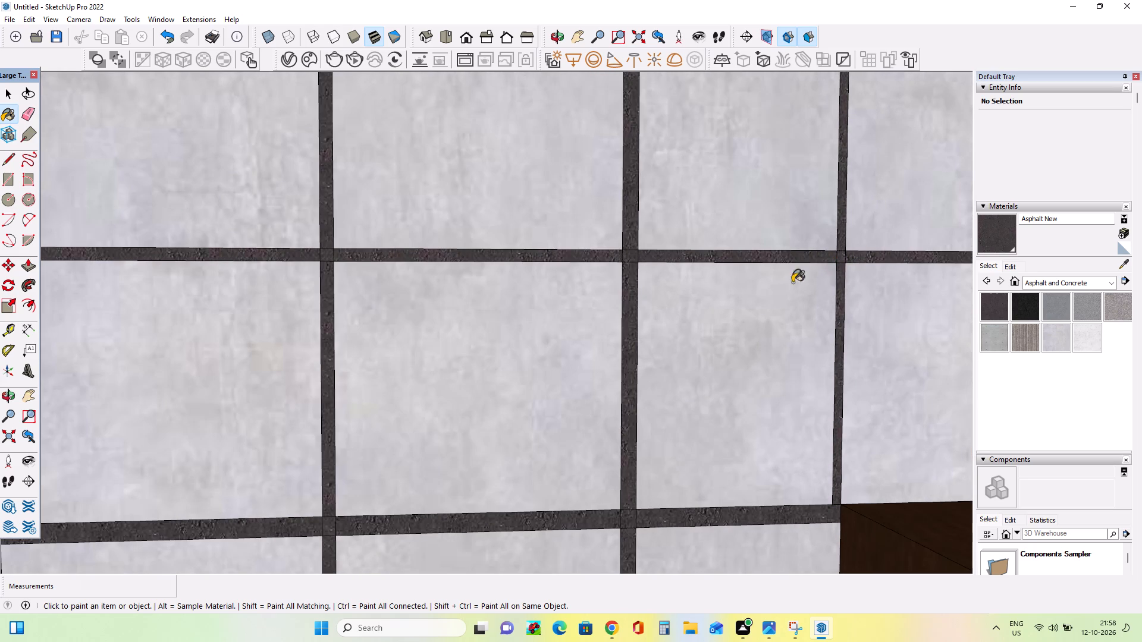
# Paint the top strip's seventh and eighth segments, their crossings and the sixth and seventh mullions' sections above and below with Asphalt New.
pyautogui.scroll(-16, 701, 292)
pyautogui.scroll(6, 870, 303)
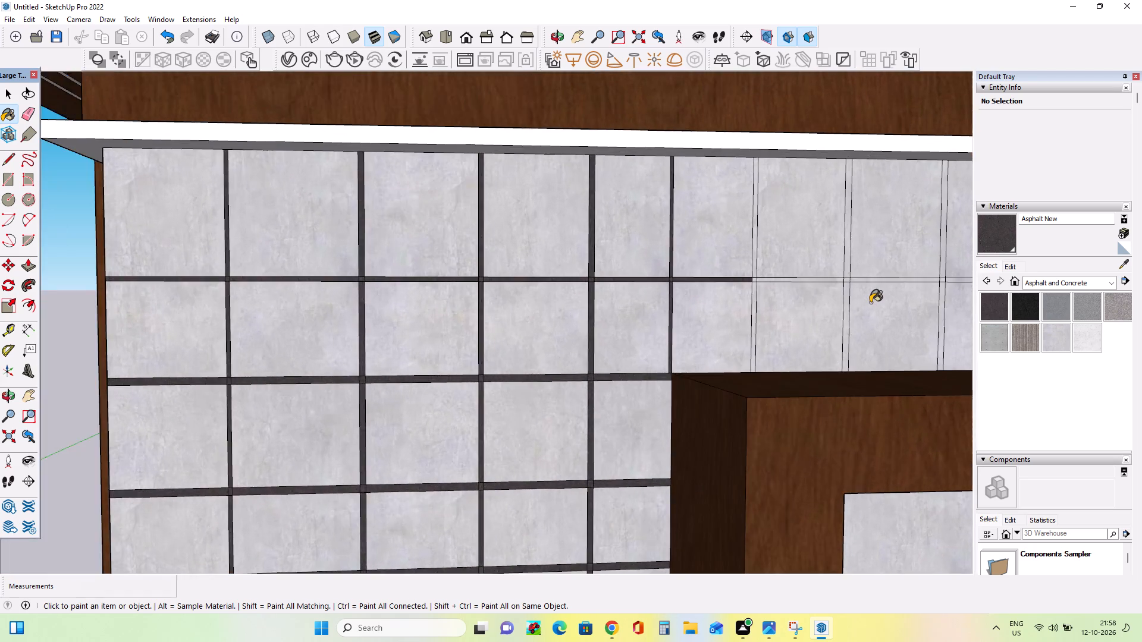
pyautogui.scroll(8, 870, 303)
pyautogui.click(823, 271)
pyautogui.click(823, 253)
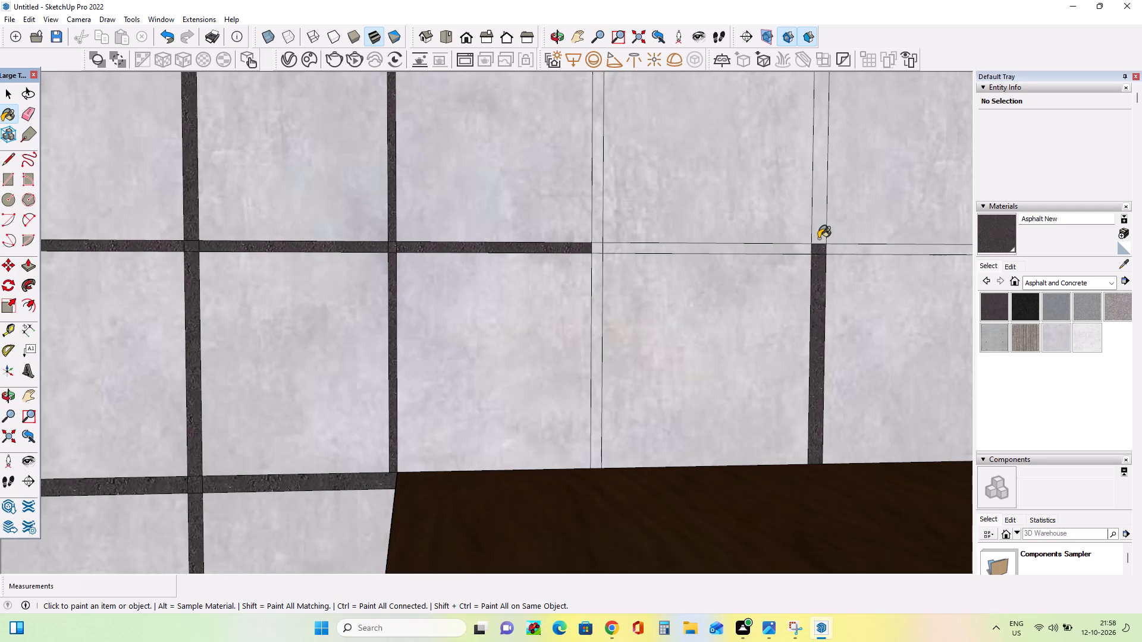
pyautogui.click(818, 237)
pyautogui.click(800, 249)
pyautogui.click(597, 218)
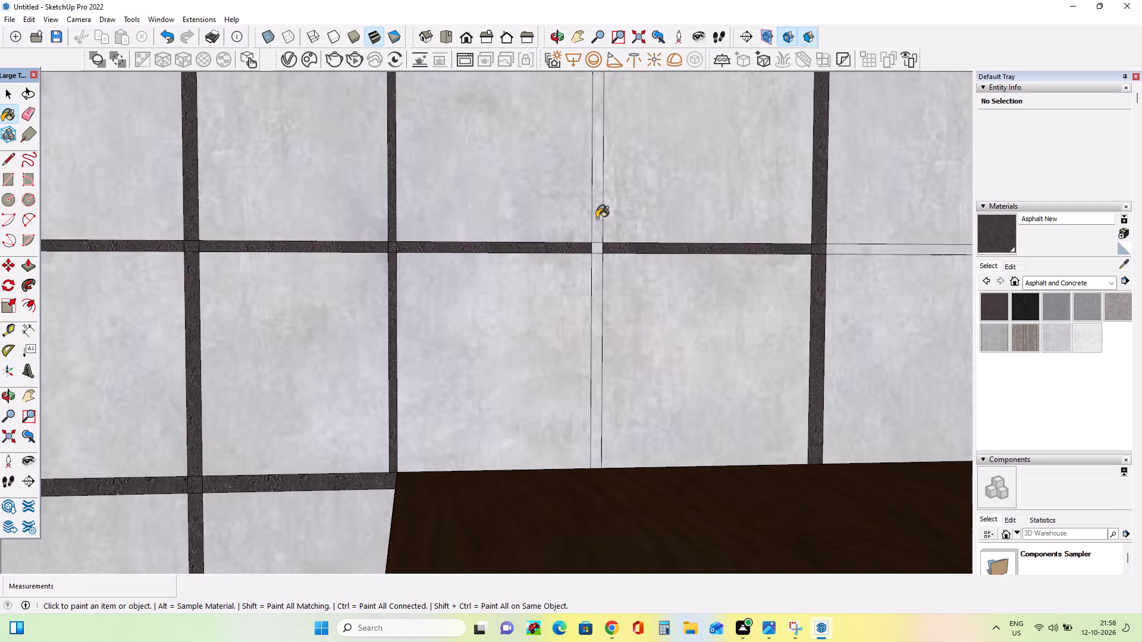
pyautogui.click(599, 250)
pyautogui.click(592, 278)
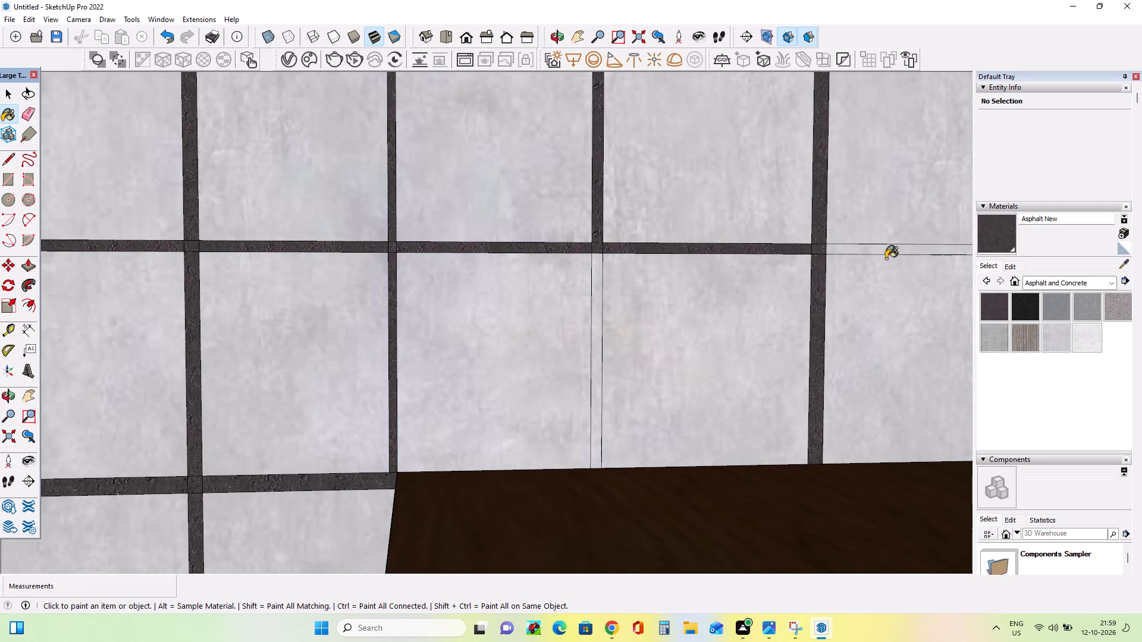
pyautogui.click(879, 249)
pyautogui.click(596, 301)
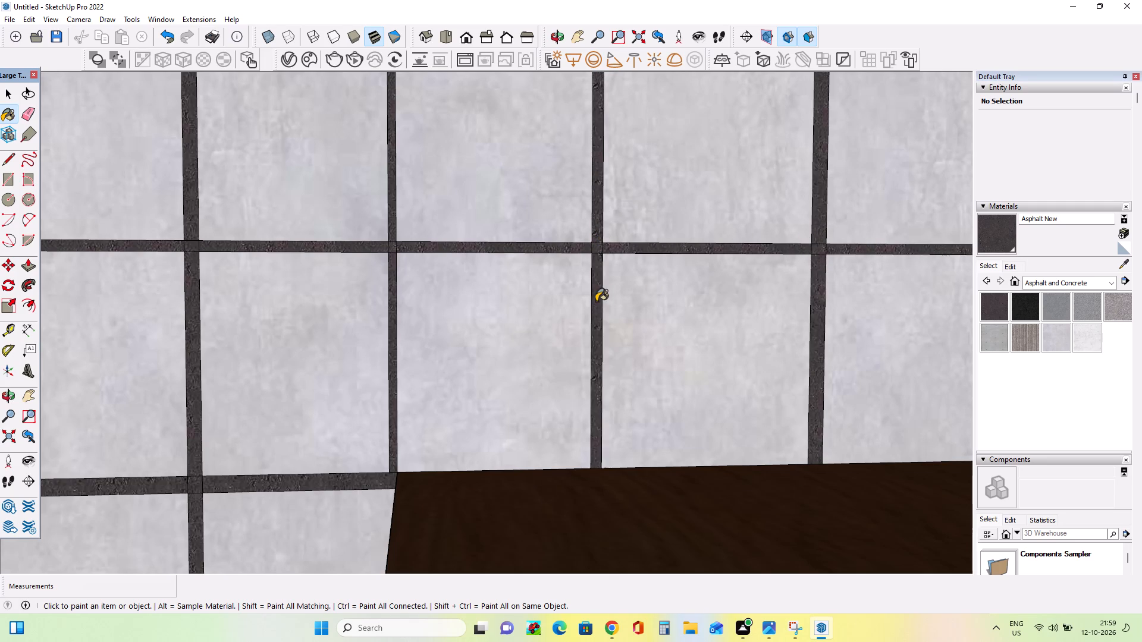
# Paint the top strip's ninth and tenth segments, their crossings and the eighth and ninth mullions' sections above and below with Asphalt New.
pyautogui.scroll(-17, 576, 303)
pyautogui.scroll(8, 827, 306)
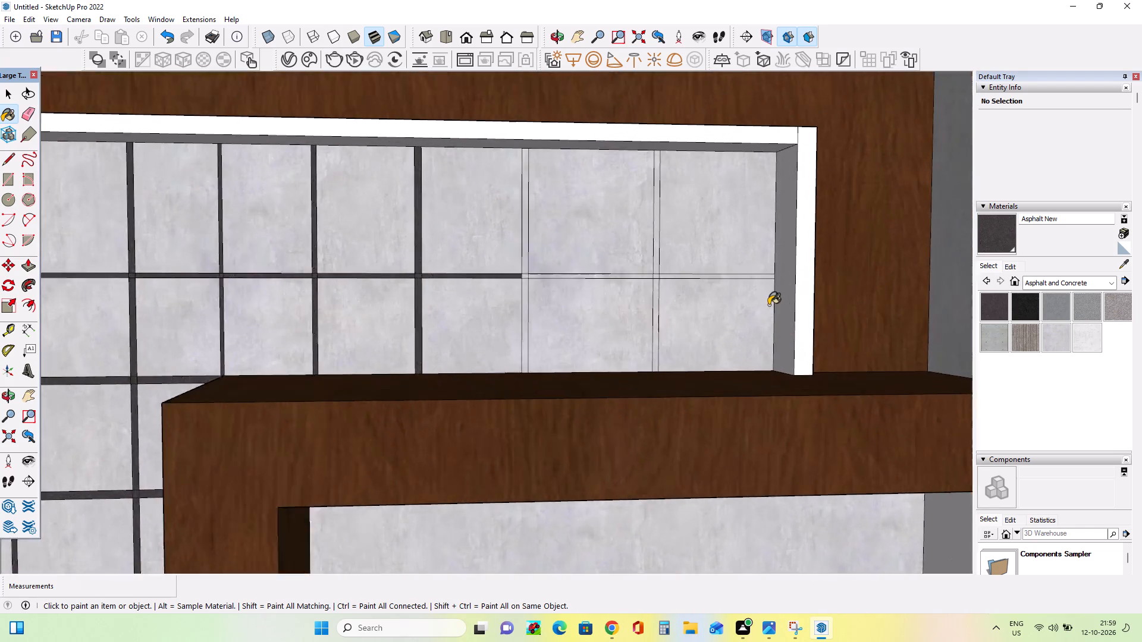
pyautogui.scroll(2, 768, 305)
pyautogui.click(756, 269)
pyautogui.click(630, 258)
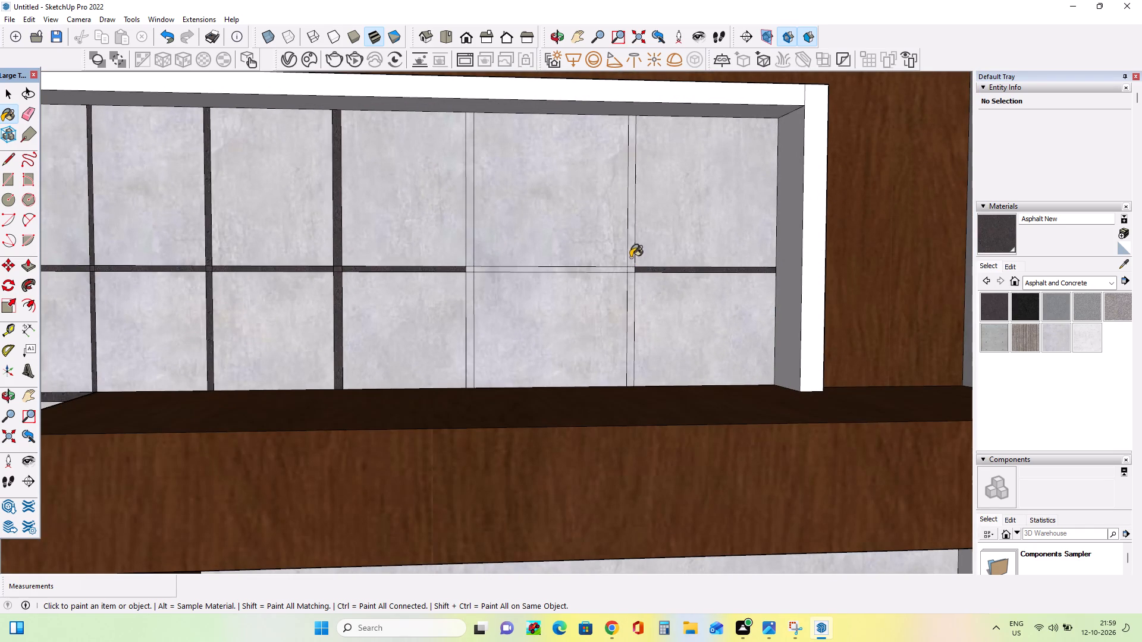
pyautogui.scroll(4, 633, 283)
pyautogui.click(633, 265)
pyautogui.click(629, 281)
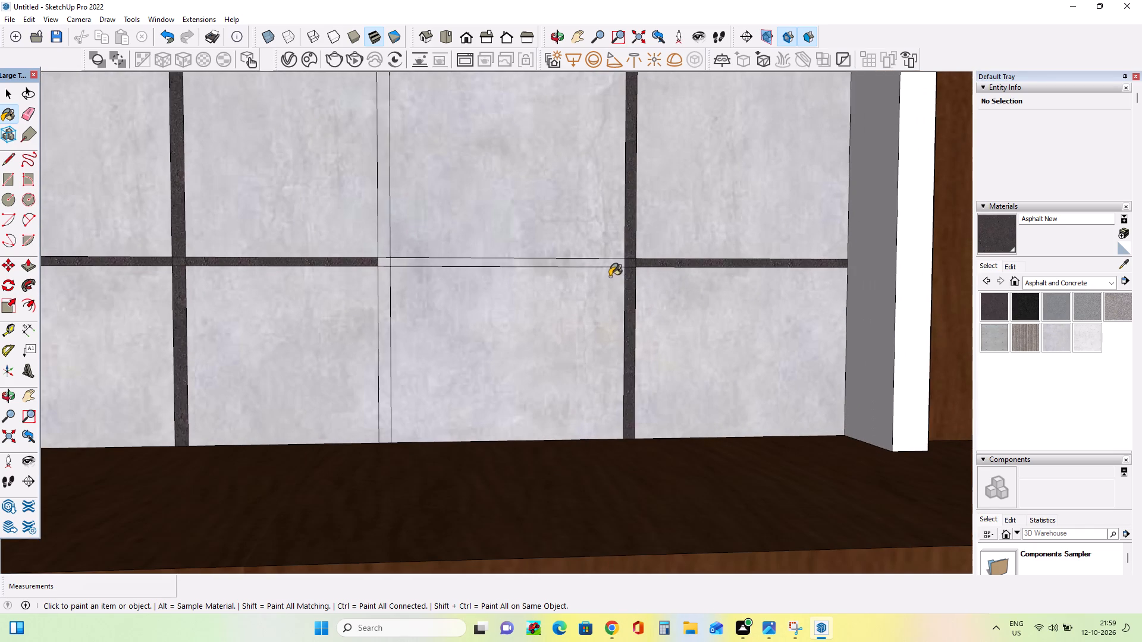
pyautogui.click(605, 266)
pyautogui.click(385, 310)
pyautogui.click(390, 265)
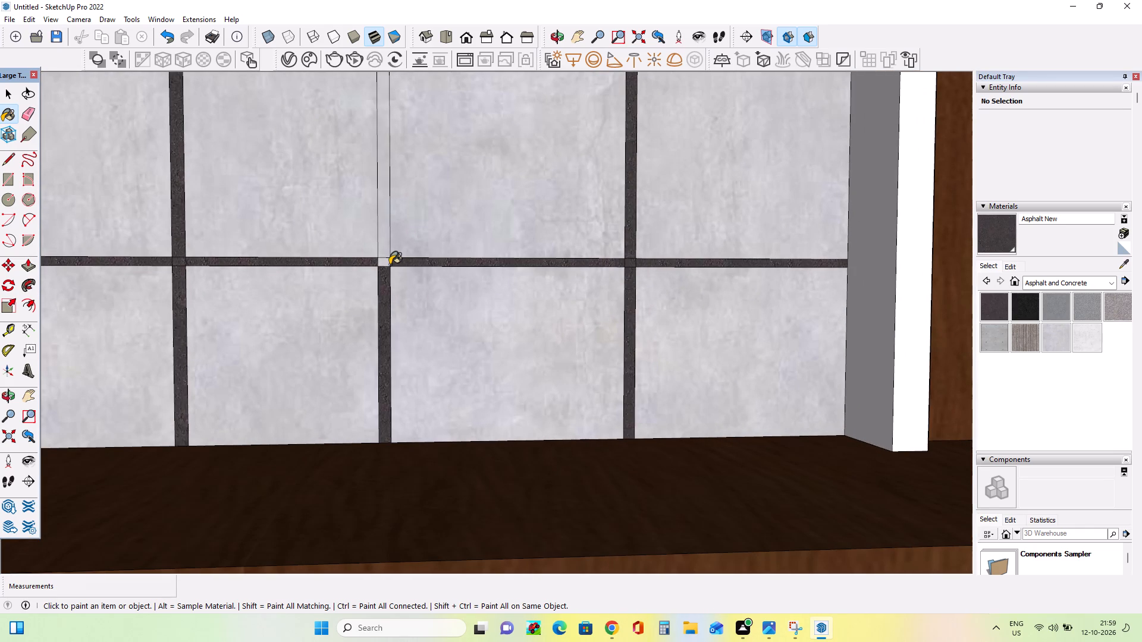
pyautogui.click(378, 264)
pyautogui.click(381, 262)
pyautogui.click(384, 246)
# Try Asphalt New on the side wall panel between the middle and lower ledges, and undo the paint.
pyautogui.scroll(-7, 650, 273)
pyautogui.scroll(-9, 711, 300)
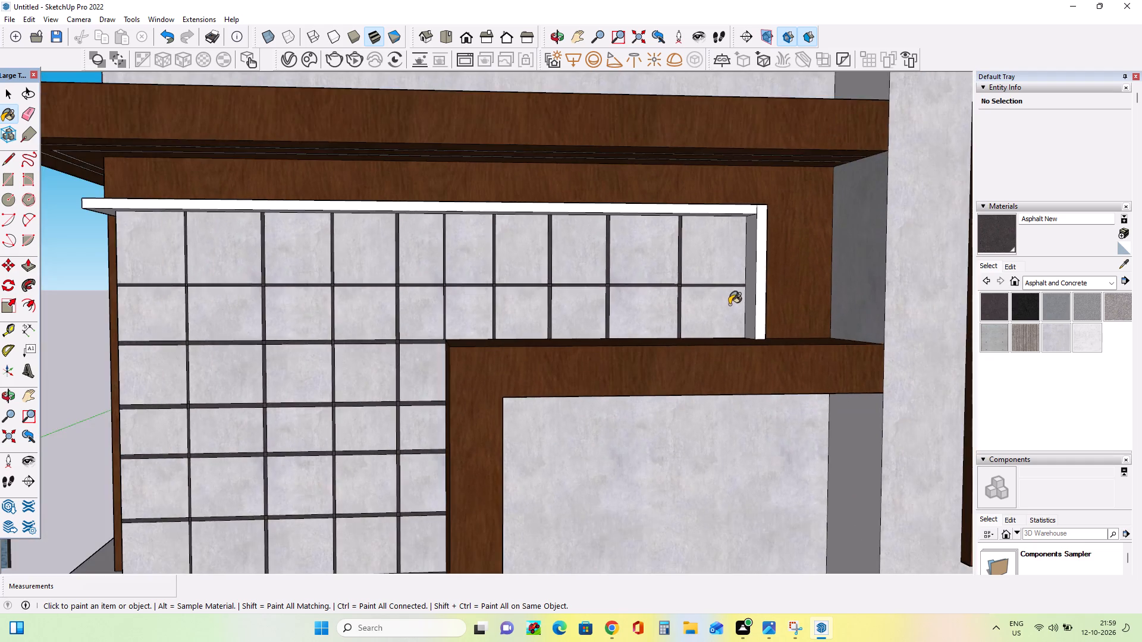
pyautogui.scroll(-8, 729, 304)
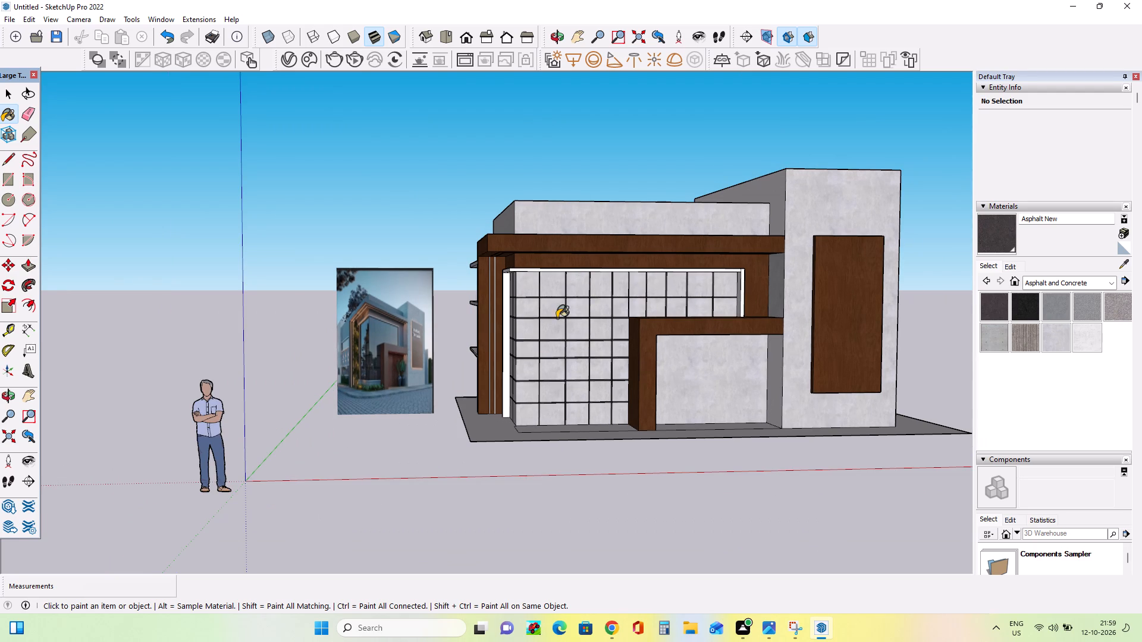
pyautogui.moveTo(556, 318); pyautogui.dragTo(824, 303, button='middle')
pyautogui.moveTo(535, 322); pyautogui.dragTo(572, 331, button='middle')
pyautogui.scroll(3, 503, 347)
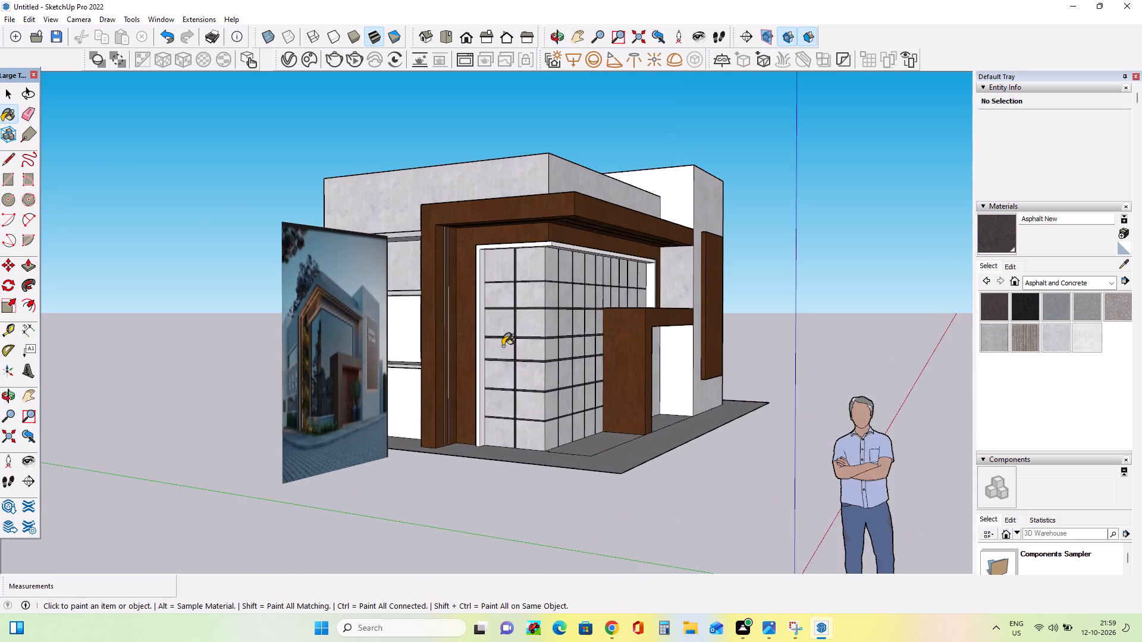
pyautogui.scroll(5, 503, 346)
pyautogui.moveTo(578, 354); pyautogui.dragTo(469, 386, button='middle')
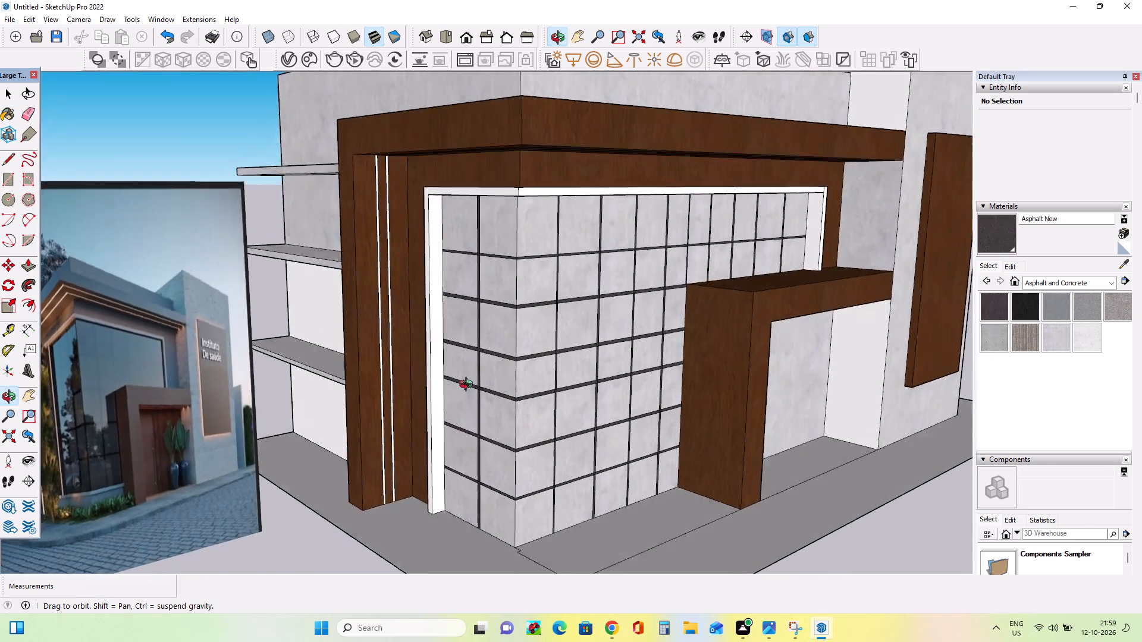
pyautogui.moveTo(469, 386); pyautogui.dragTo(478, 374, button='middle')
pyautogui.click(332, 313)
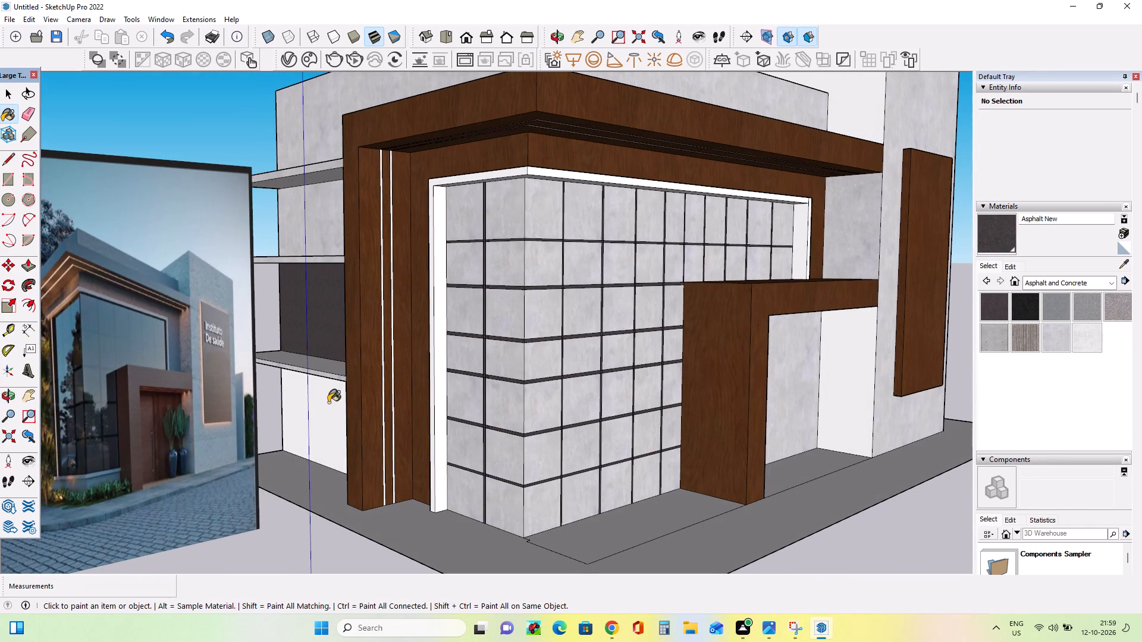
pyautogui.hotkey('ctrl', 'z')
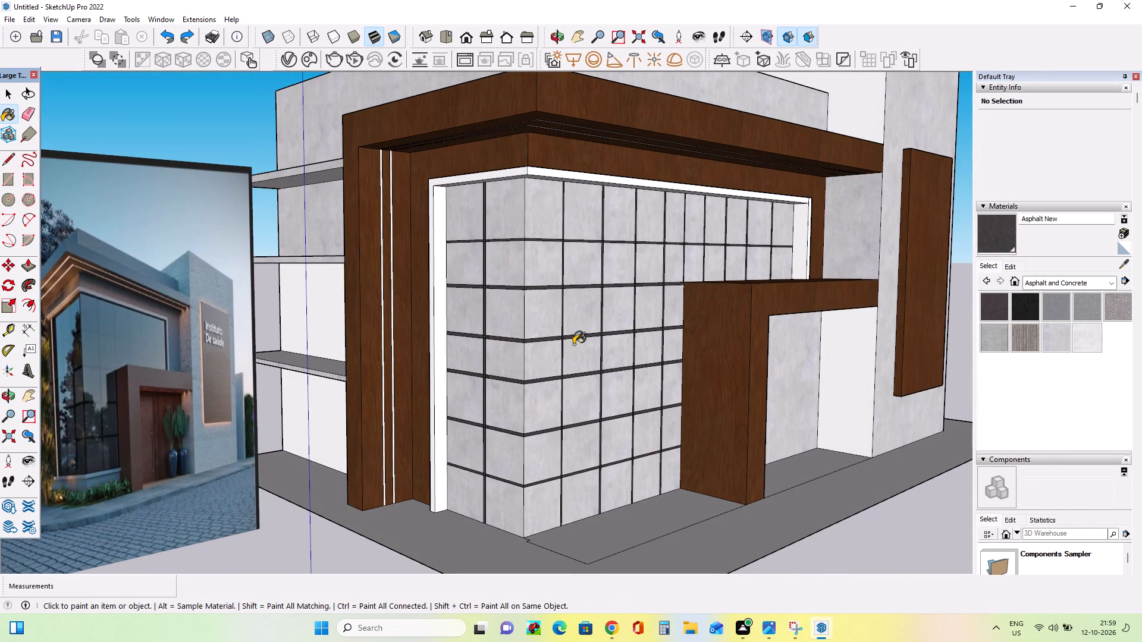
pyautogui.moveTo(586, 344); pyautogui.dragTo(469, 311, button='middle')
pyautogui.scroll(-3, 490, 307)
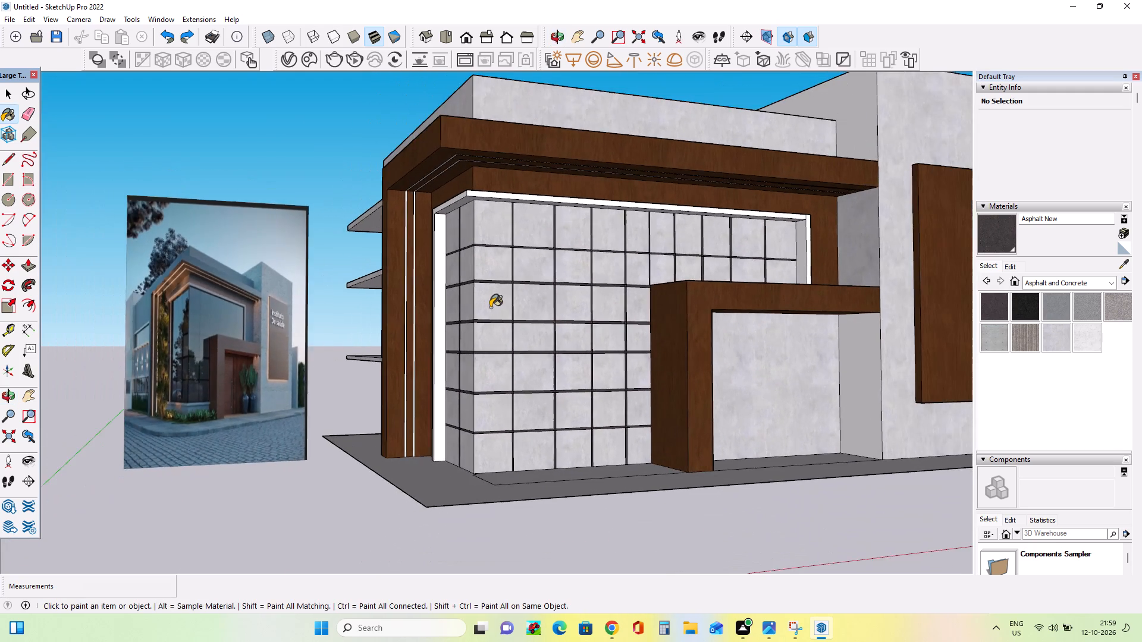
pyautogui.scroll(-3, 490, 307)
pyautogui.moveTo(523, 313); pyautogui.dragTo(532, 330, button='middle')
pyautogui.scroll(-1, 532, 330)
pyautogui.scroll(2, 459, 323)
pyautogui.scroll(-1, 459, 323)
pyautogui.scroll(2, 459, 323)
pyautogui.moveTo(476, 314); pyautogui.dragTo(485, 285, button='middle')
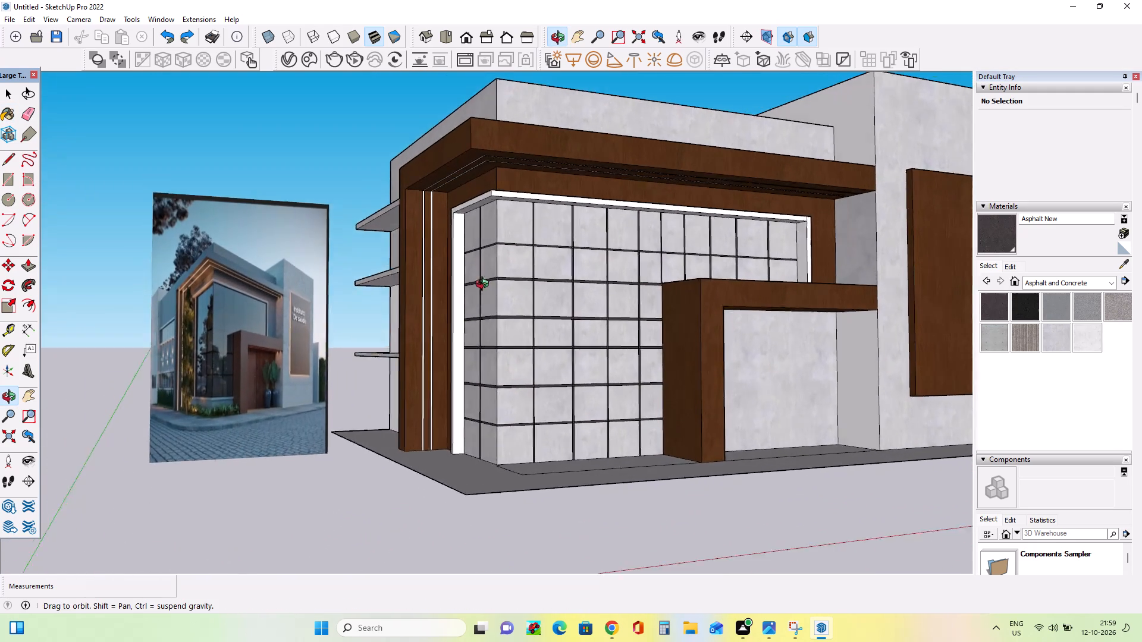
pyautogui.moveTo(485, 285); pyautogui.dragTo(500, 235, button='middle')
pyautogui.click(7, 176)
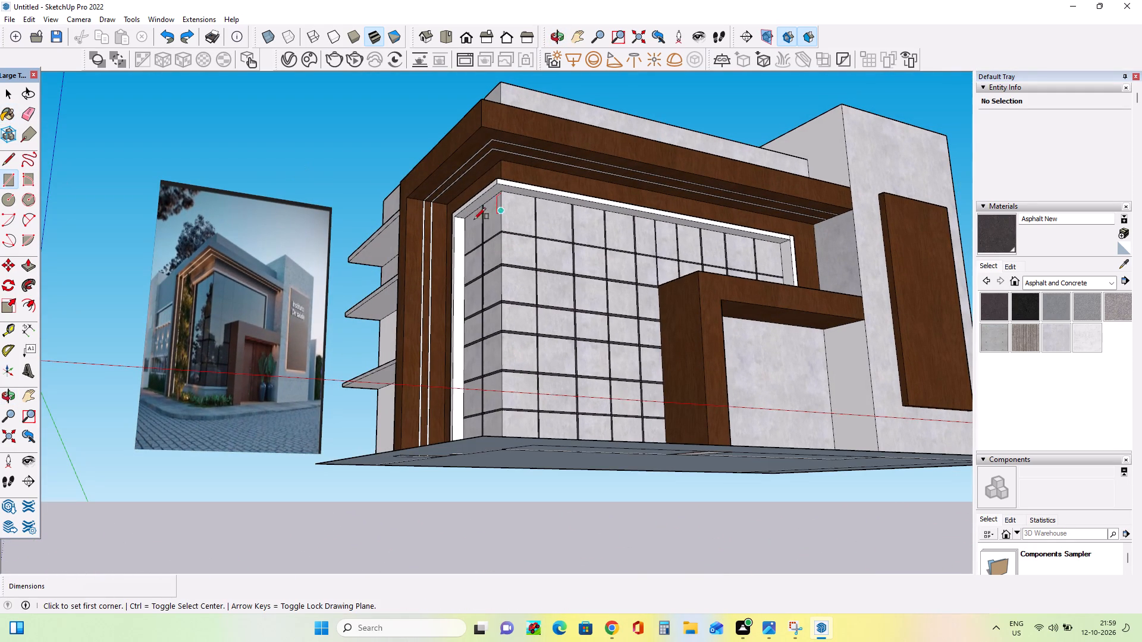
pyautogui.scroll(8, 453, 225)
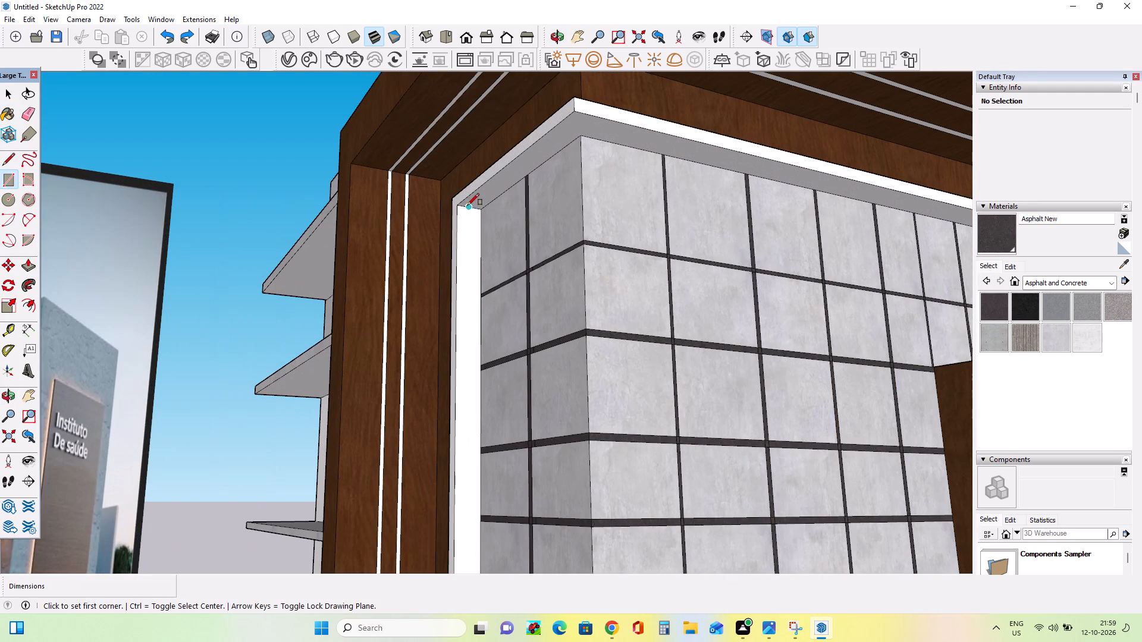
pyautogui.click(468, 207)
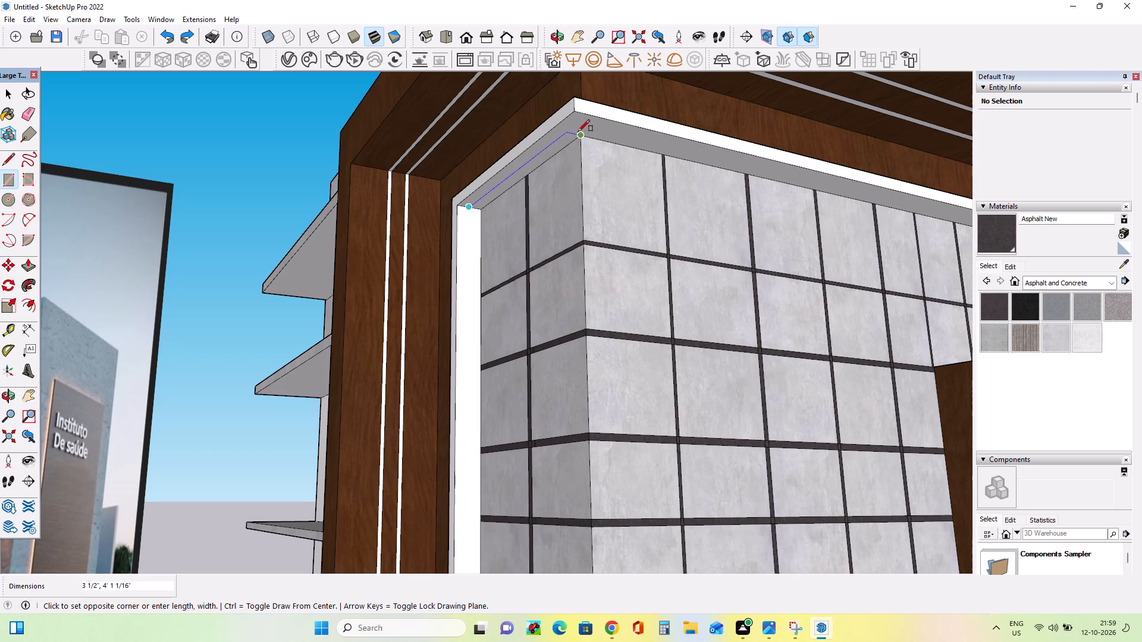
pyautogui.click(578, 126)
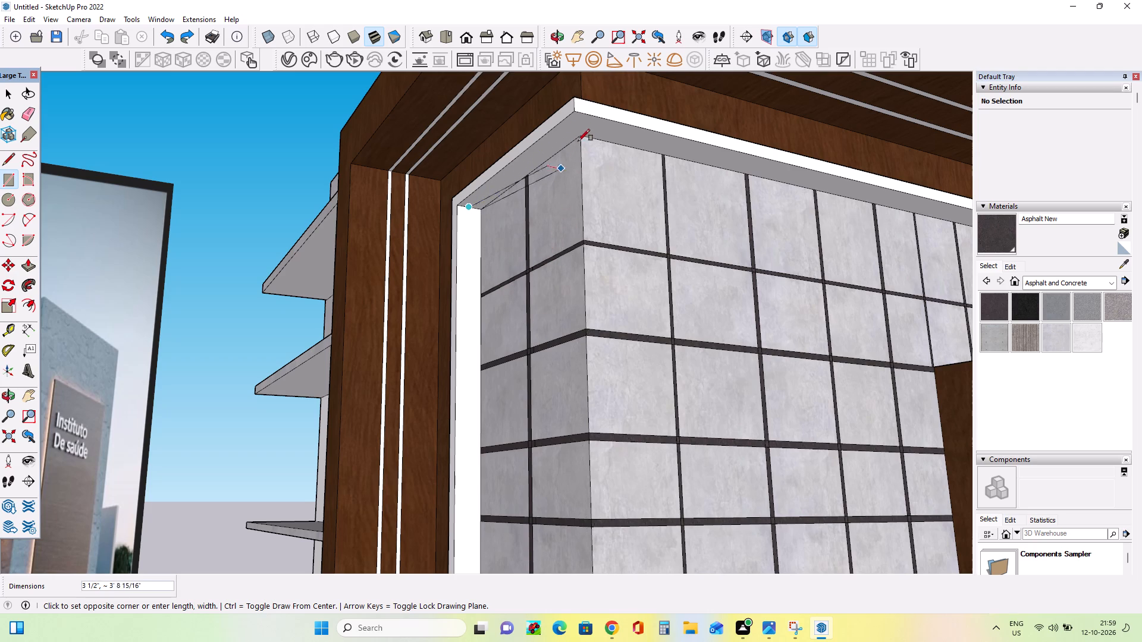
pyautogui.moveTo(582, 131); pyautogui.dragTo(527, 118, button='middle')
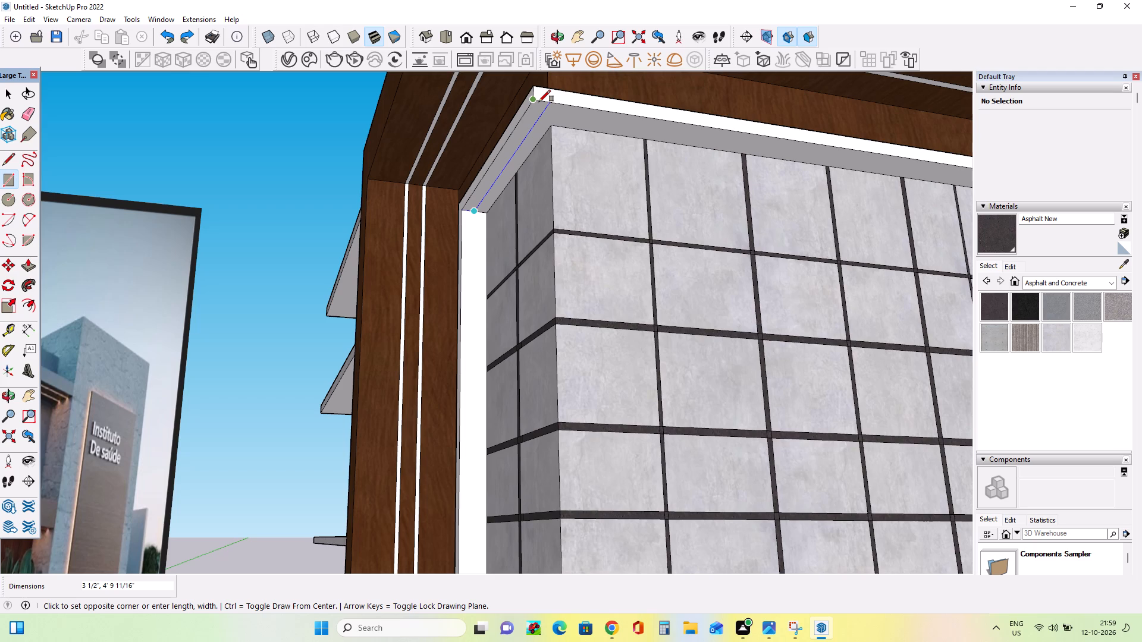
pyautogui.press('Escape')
# Examine the corner glazing and its surrounding frame in the reference image and compare them with the model.
pyautogui.scroll(-11, 212, 353)
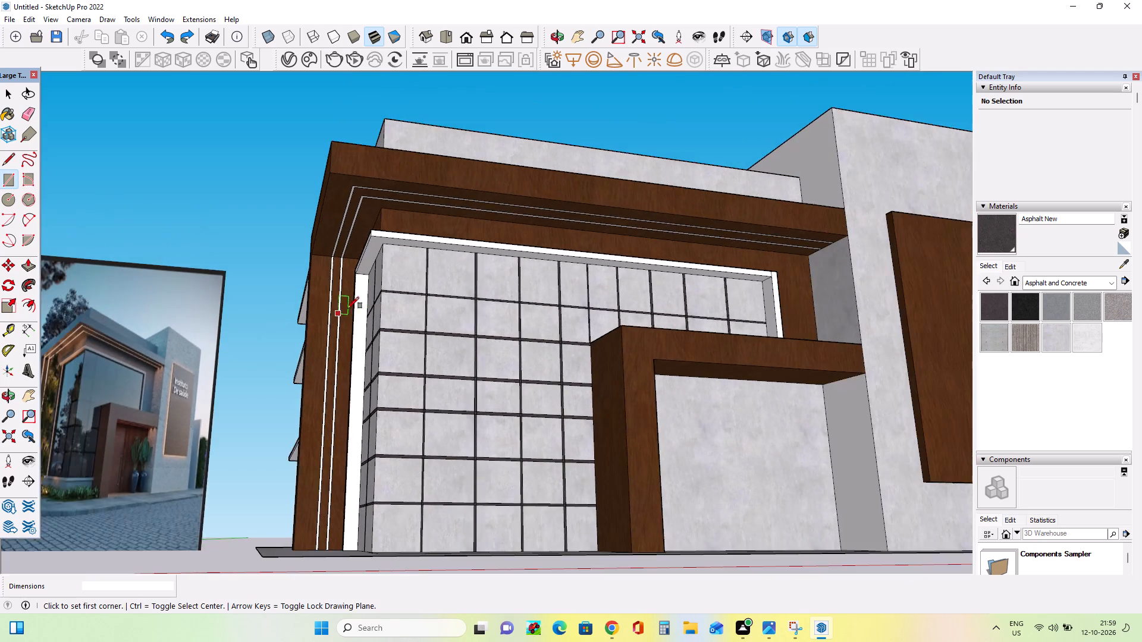
pyautogui.scroll(-3, 347, 309)
pyautogui.scroll(4, 101, 414)
pyautogui.scroll(16, 218, 339)
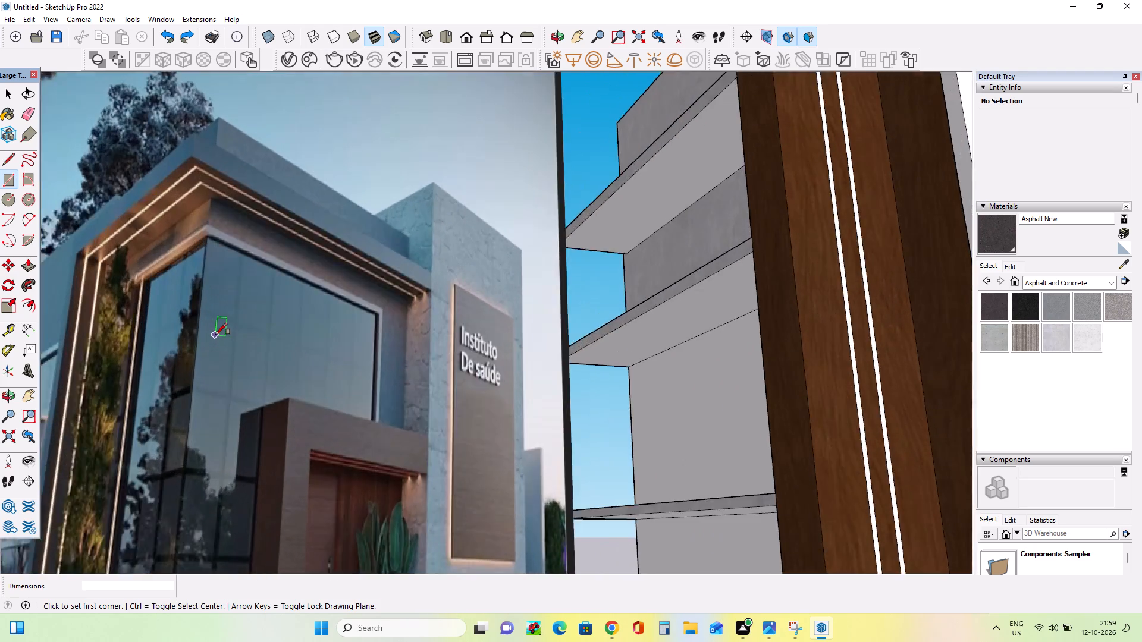
pyautogui.scroll(2, 215, 335)
pyautogui.moveTo(215, 333); pyautogui.dragTo(216, 306, button='middle')
pyautogui.scroll(-5, 216, 306)
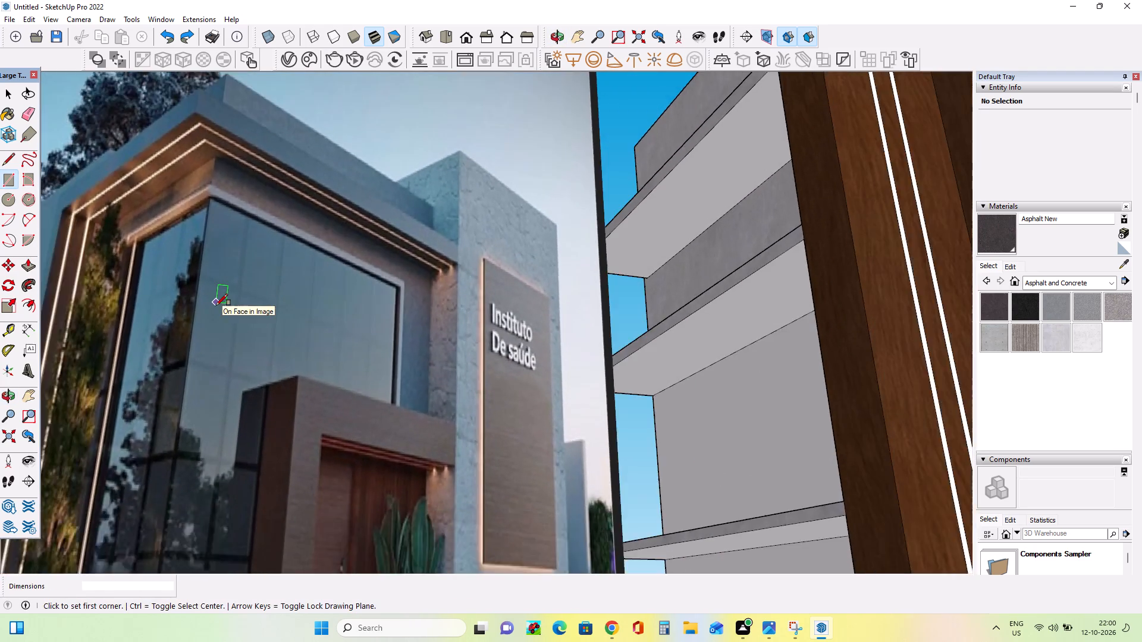
pyautogui.scroll(-15, 216, 306)
pyautogui.moveTo(377, 310); pyautogui.dragTo(395, 417, button='middle')
pyautogui.moveTo(400, 403); pyautogui.dragTo(657, 482, button='middle')
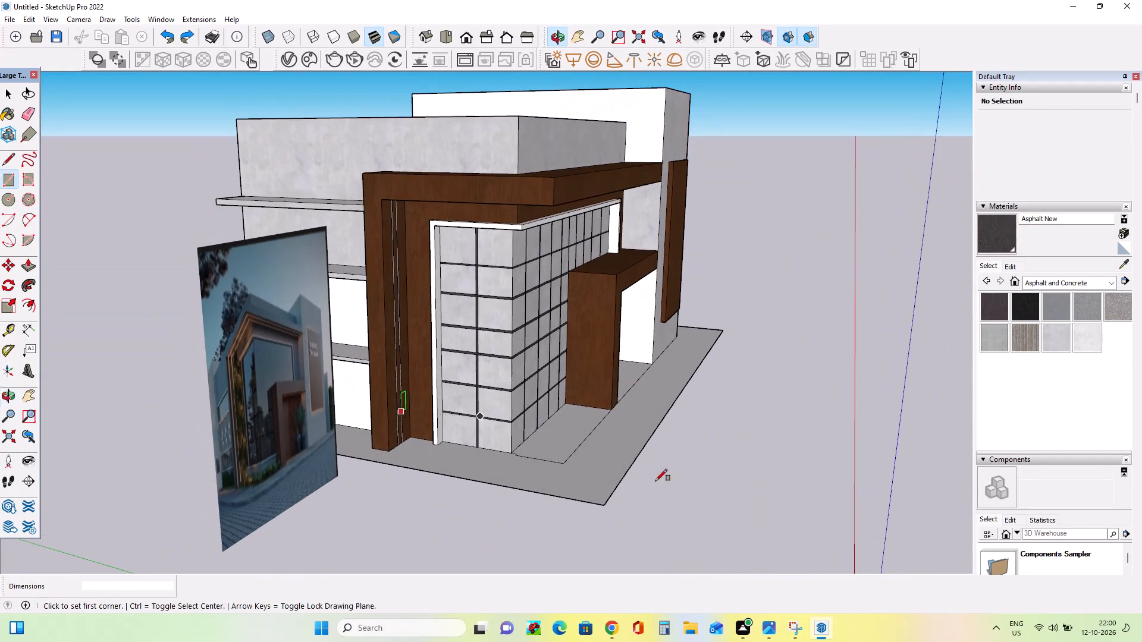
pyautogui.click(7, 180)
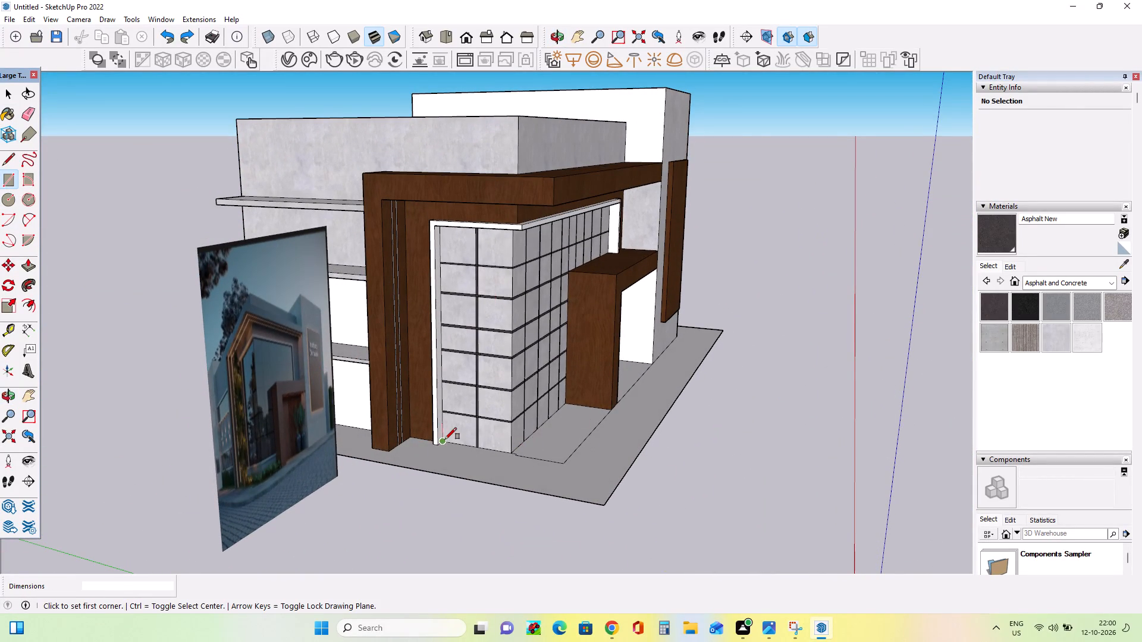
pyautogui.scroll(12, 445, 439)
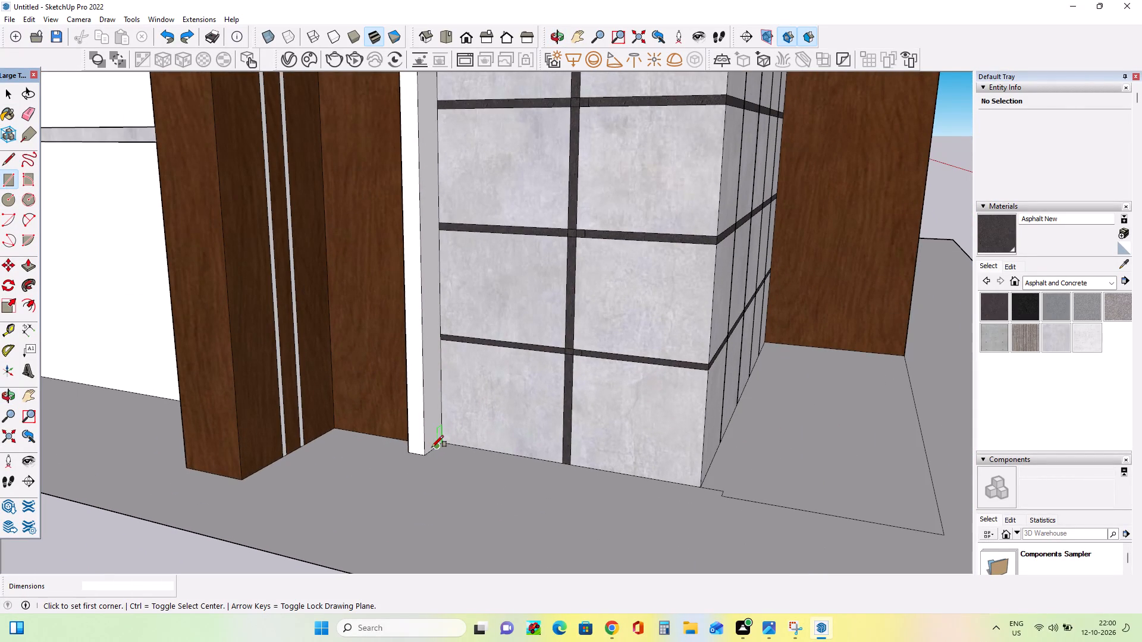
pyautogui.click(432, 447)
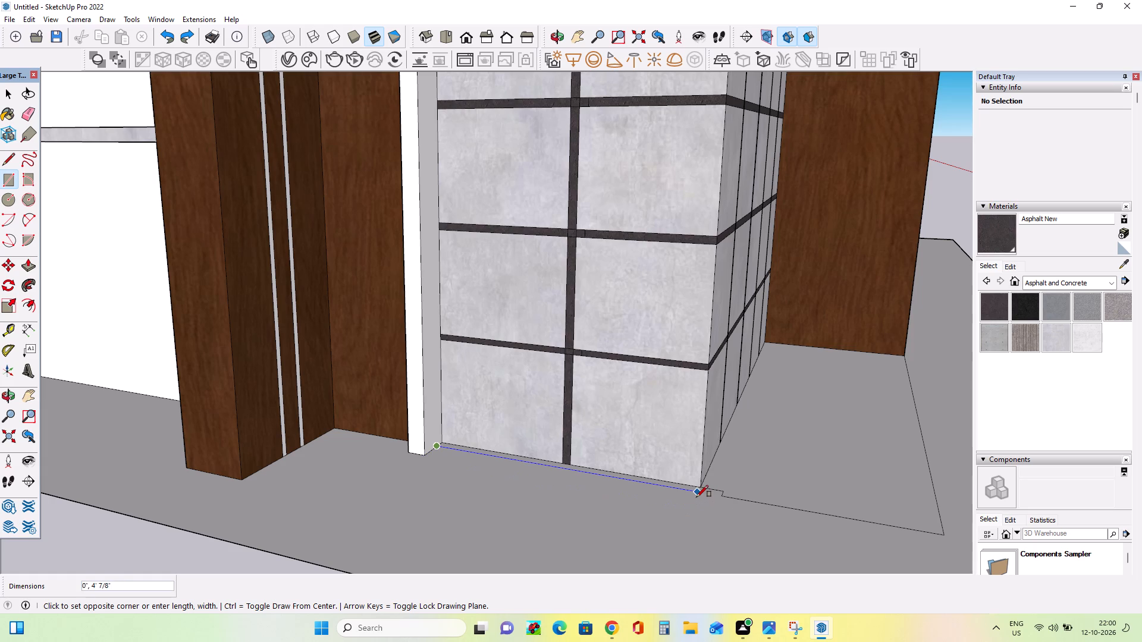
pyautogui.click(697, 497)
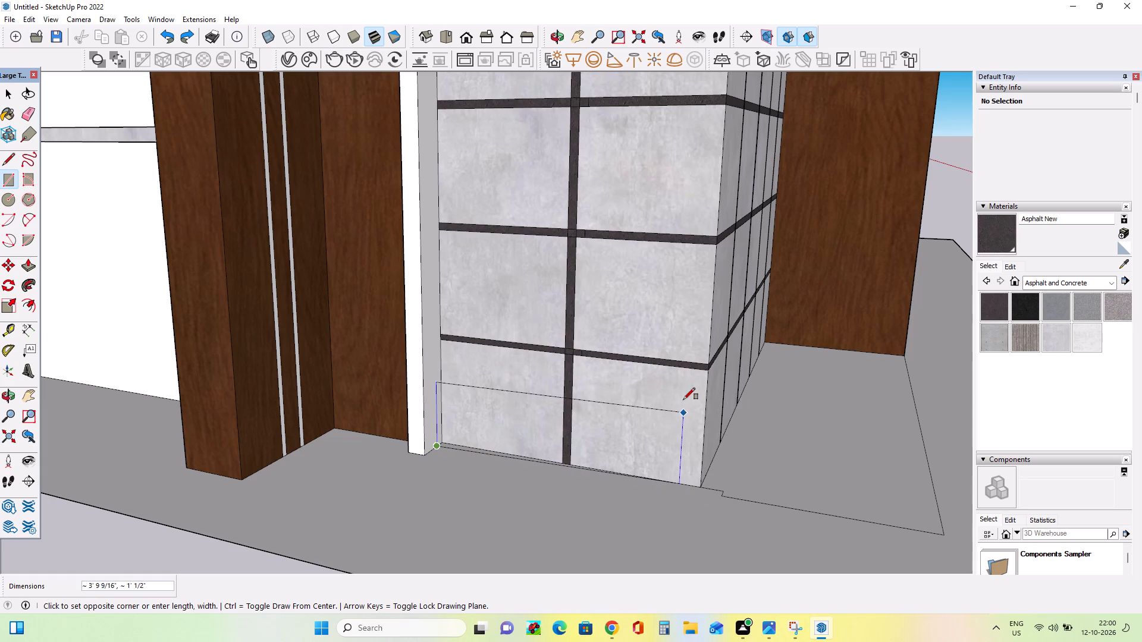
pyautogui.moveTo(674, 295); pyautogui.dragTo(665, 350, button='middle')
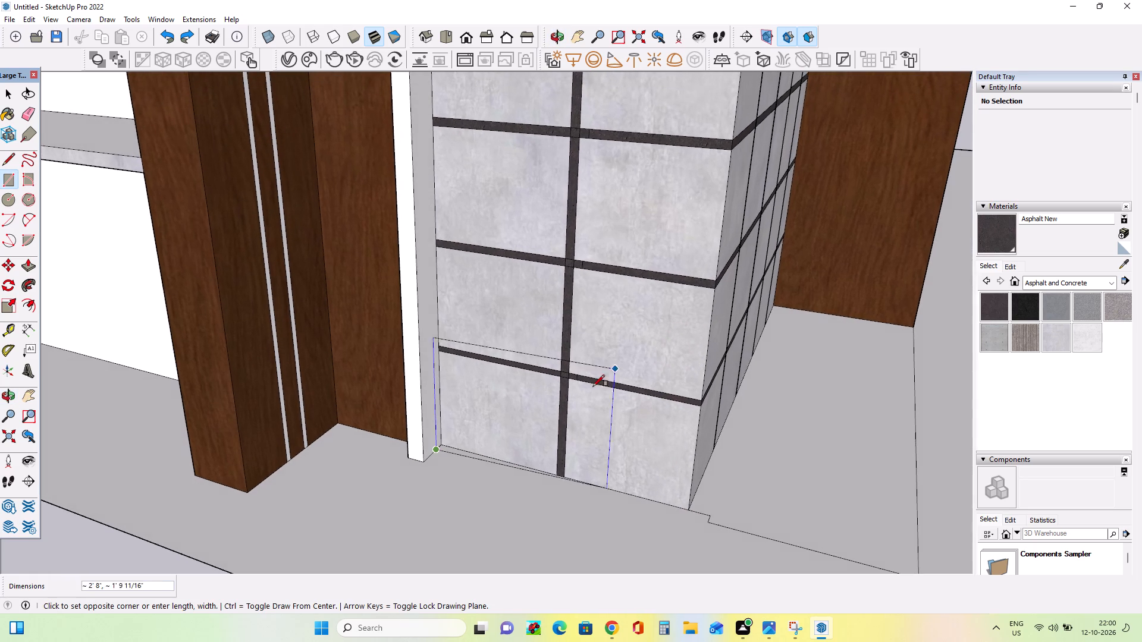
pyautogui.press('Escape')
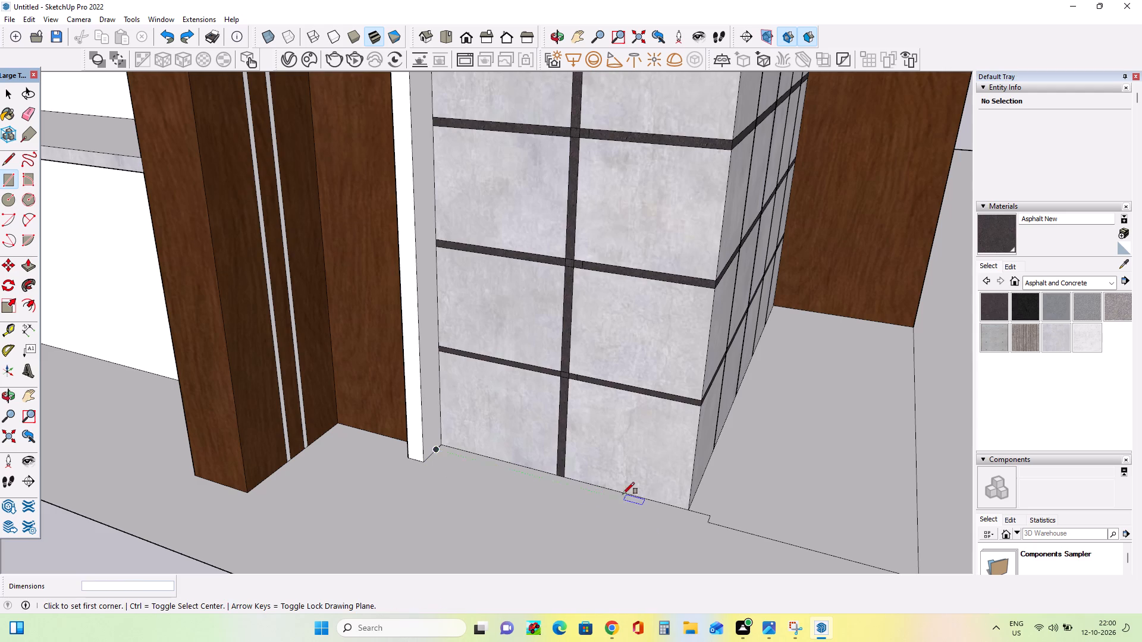
# Draw a line just outside the base of the narrow glazing side, then up about 11' 11 3/8" at the corner to the frame's underside.
pyautogui.click(5, 156)
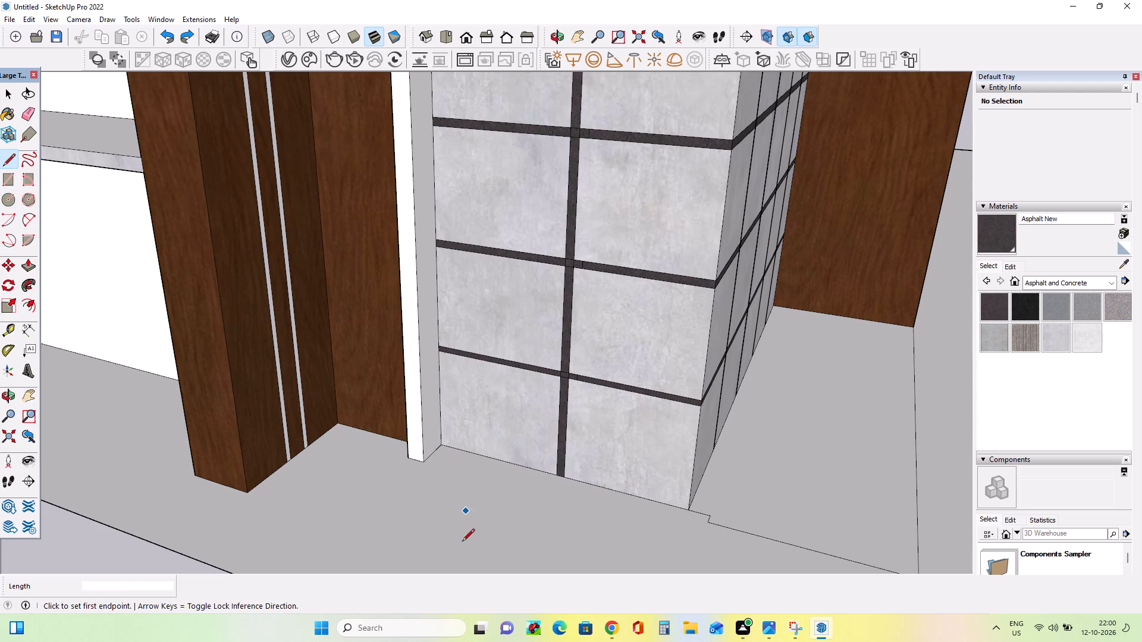
pyautogui.click(435, 452)
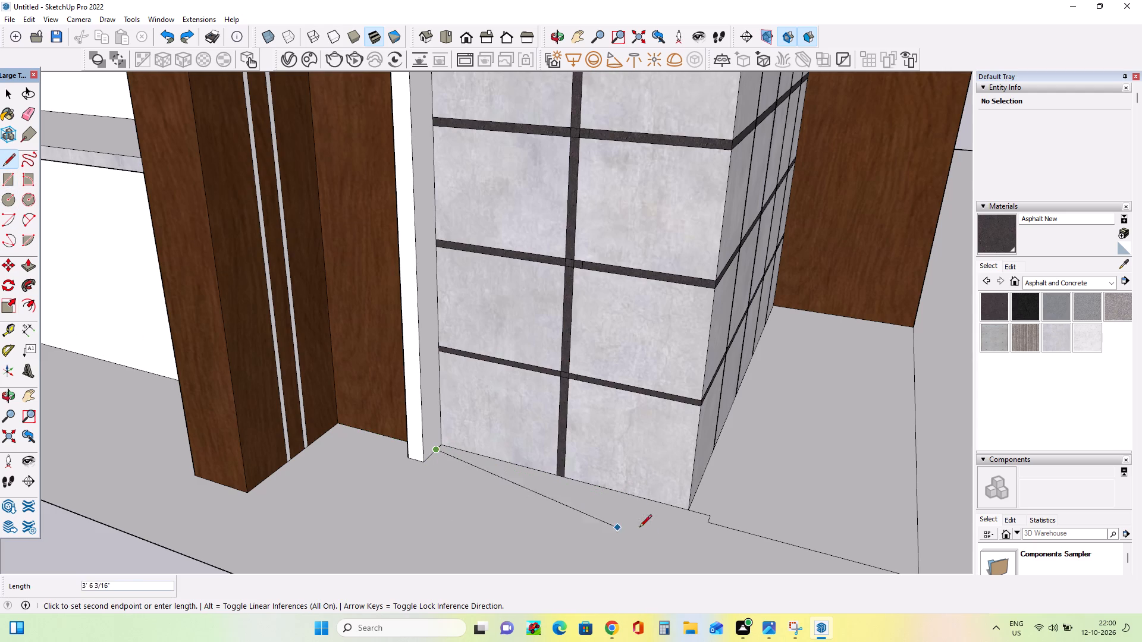
pyautogui.click(685, 521)
pyautogui.scroll(-4, 678, 548)
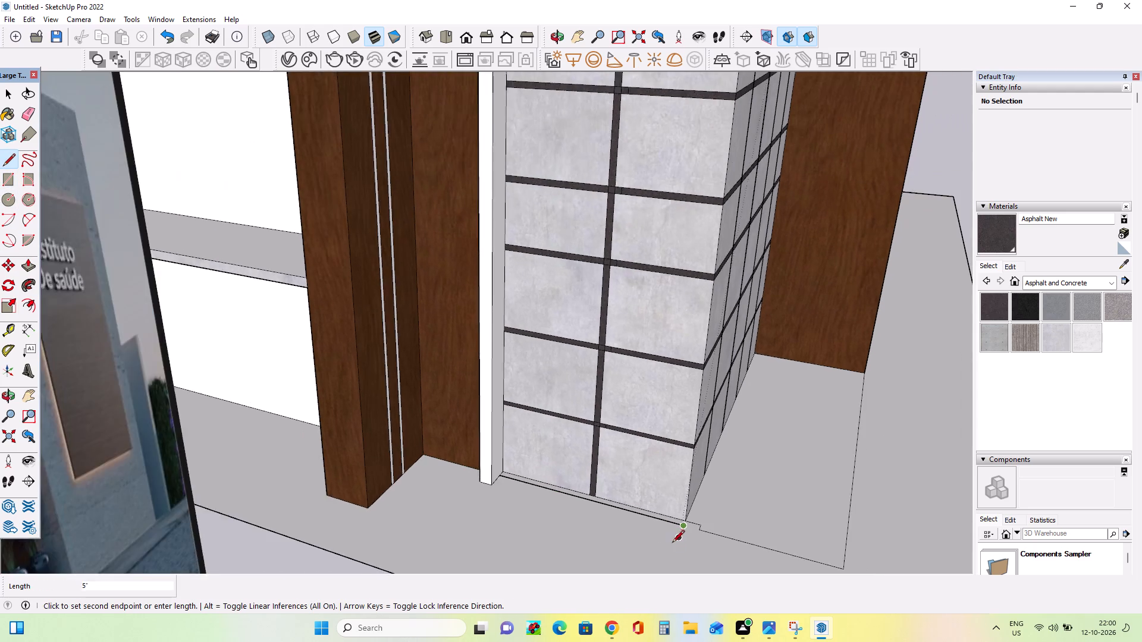
pyautogui.scroll(-4, 672, 543)
pyautogui.moveTo(679, 537); pyautogui.dragTo(562, 526, button='middle')
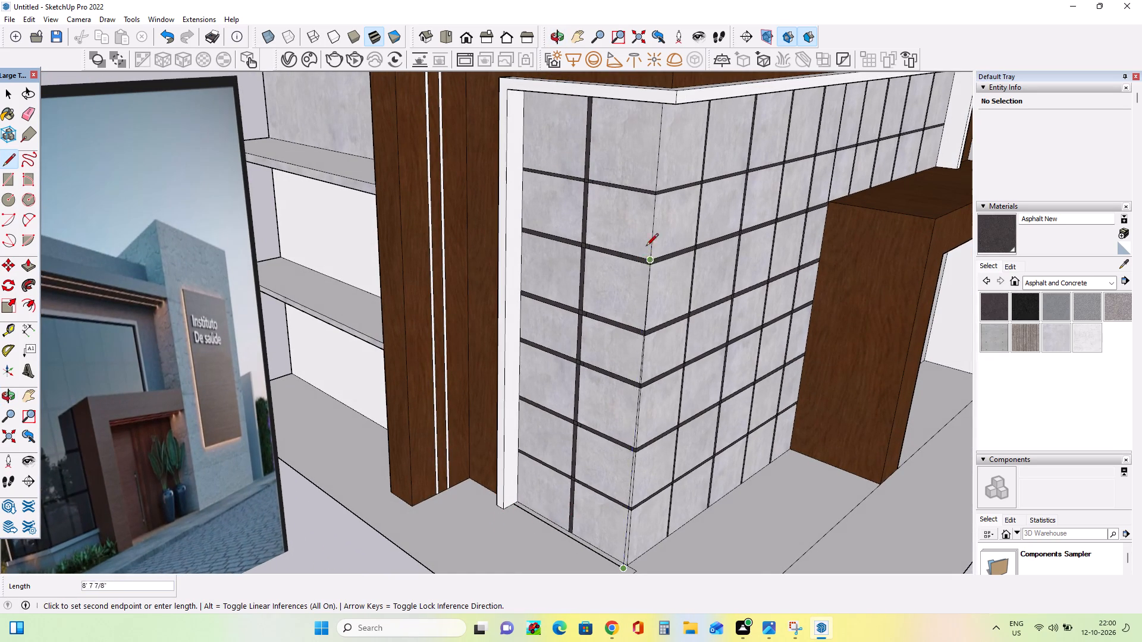
pyautogui.moveTo(647, 133); pyautogui.dragTo(622, 38, button='middle')
pyautogui.scroll(-8, 664, 247)
pyautogui.scroll(13, 647, 172)
pyautogui.moveTo(654, 164); pyautogui.dragTo(646, 124, button='middle')
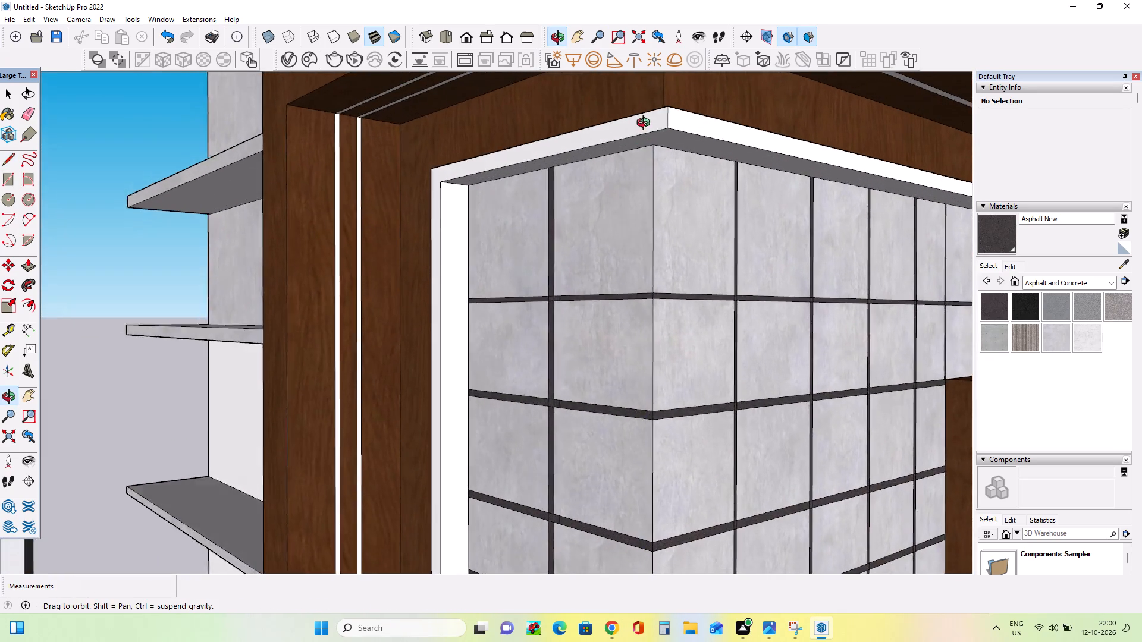
pyautogui.moveTo(646, 124); pyautogui.dragTo(644, 115, button='middle')
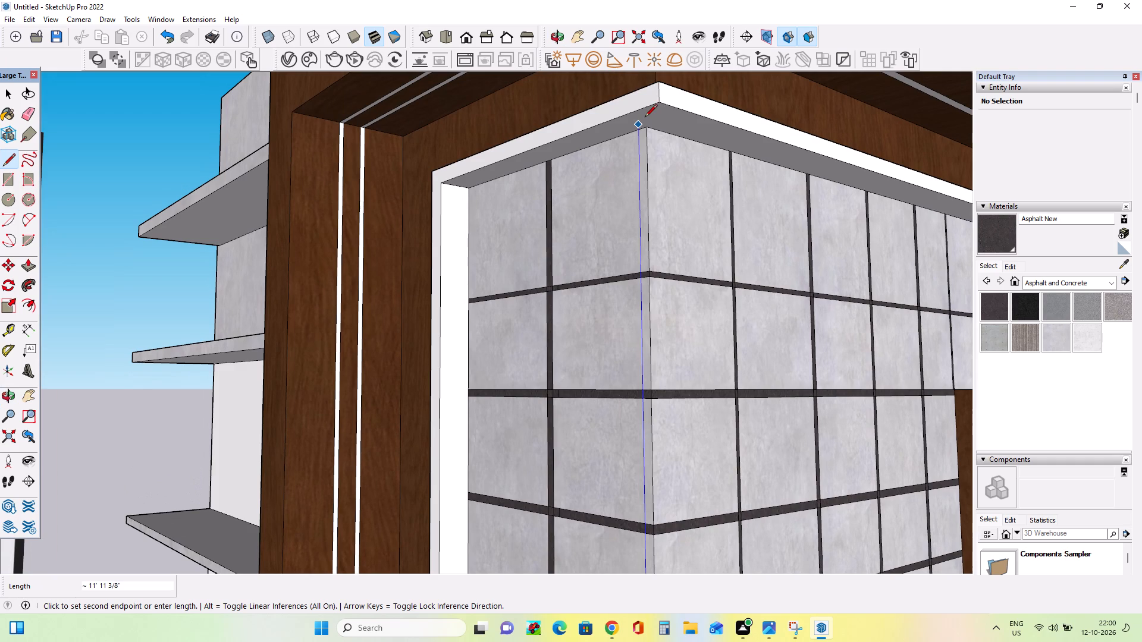
pyautogui.click(645, 118)
# Draw the top edge back about 4' 1" along the frame's underside and down to the base, closing the face over the narrow glazing side.
pyautogui.moveTo(580, 157); pyautogui.dragTo(688, 157, button='middle')
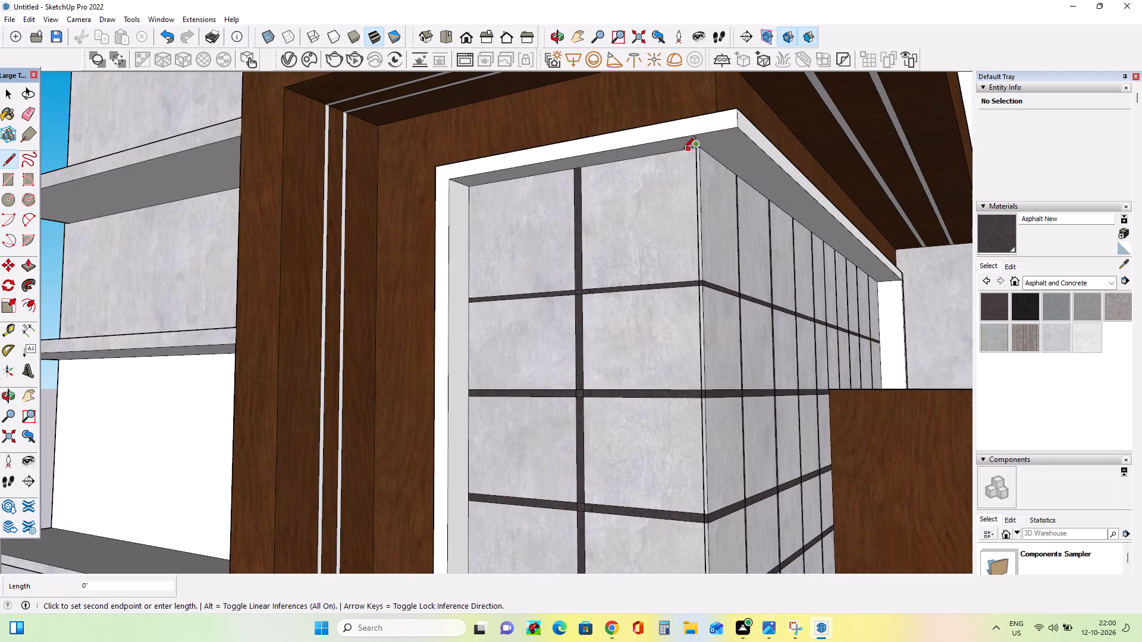
pyautogui.click(468, 181)
pyautogui.scroll(-11, 475, 219)
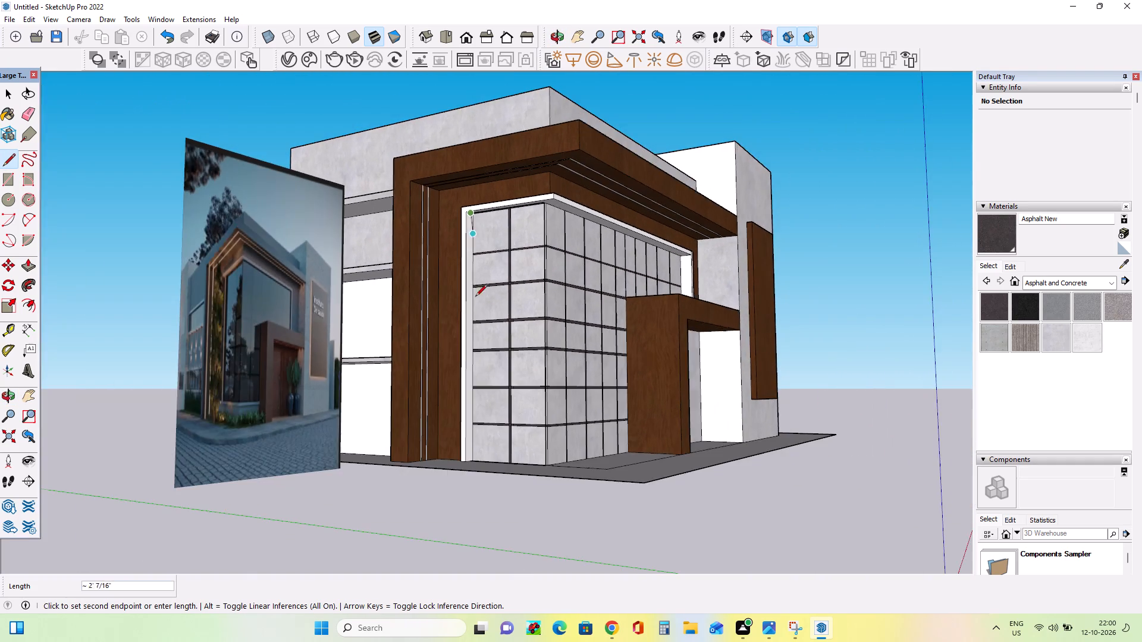
pyautogui.scroll(14, 475, 446)
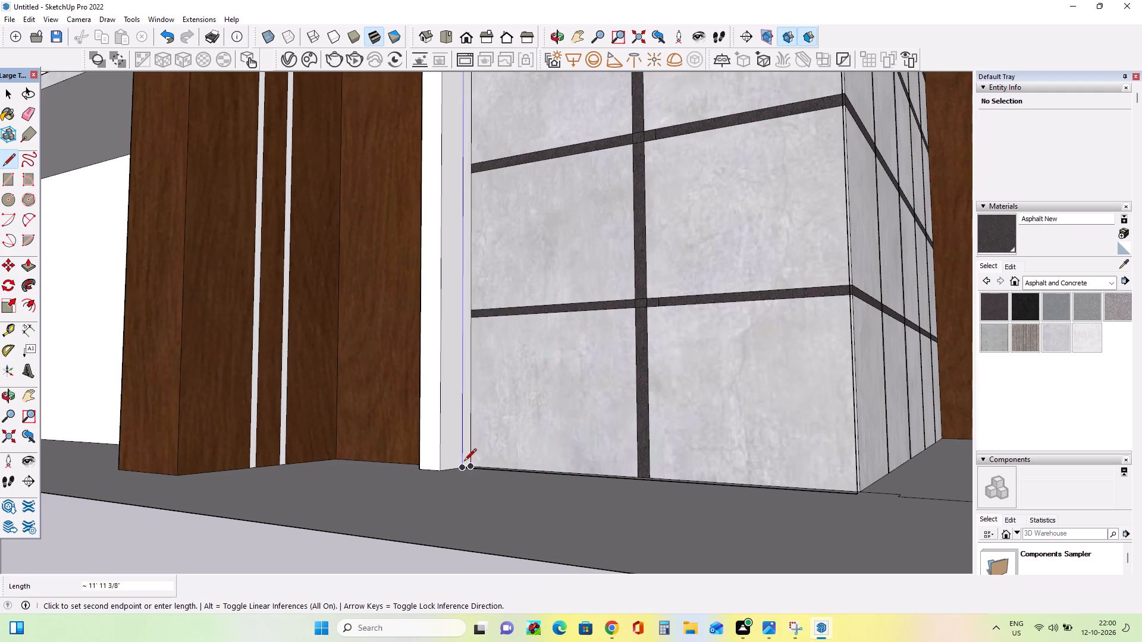
pyautogui.scroll(4, 464, 481)
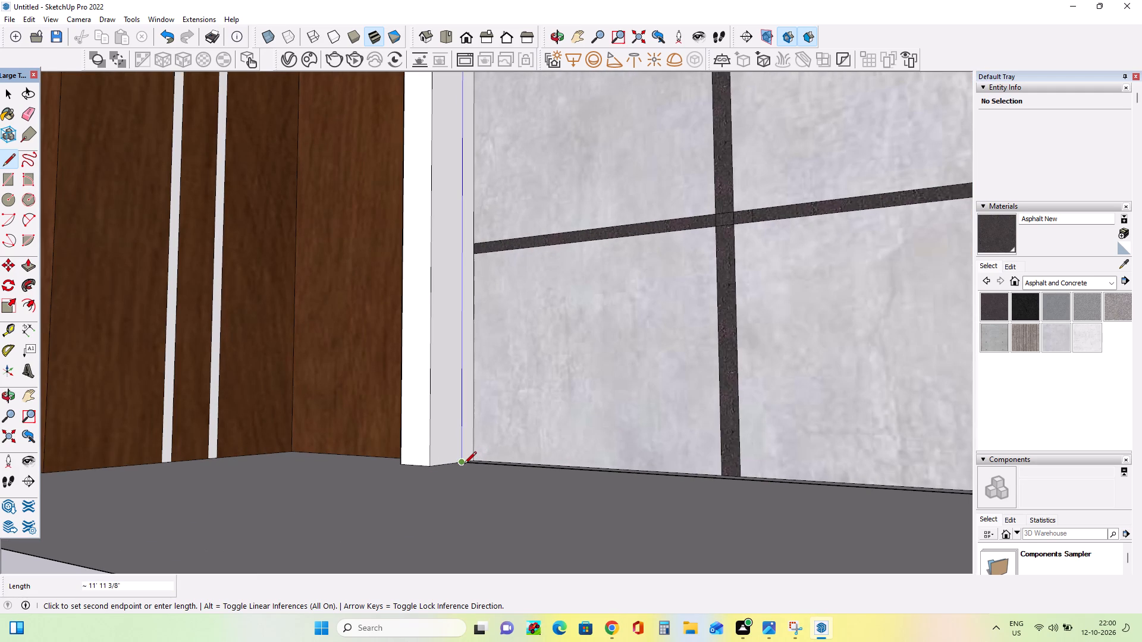
pyautogui.scroll(6, 464, 467)
pyautogui.moveTo(464, 469); pyautogui.dragTo(462, 535, button='middle')
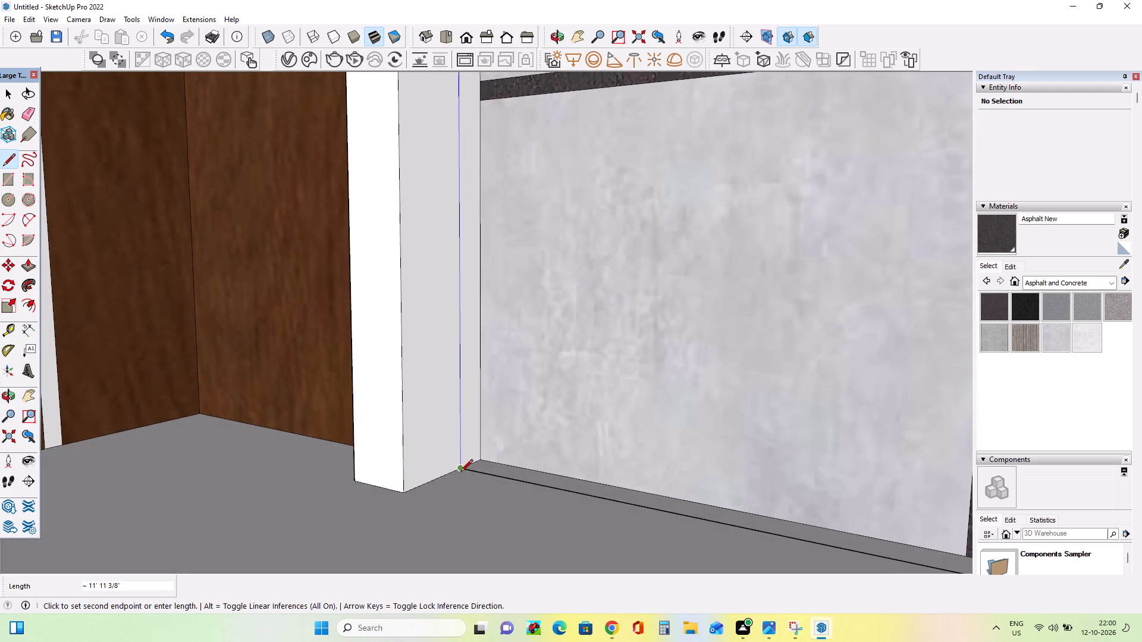
pyautogui.click(460, 473)
# Extend the new face's top edge about 5 5/8" past the corner across the underside of the frame.
pyautogui.scroll(-20, 461, 478)
pyautogui.scroll(-1, 461, 478)
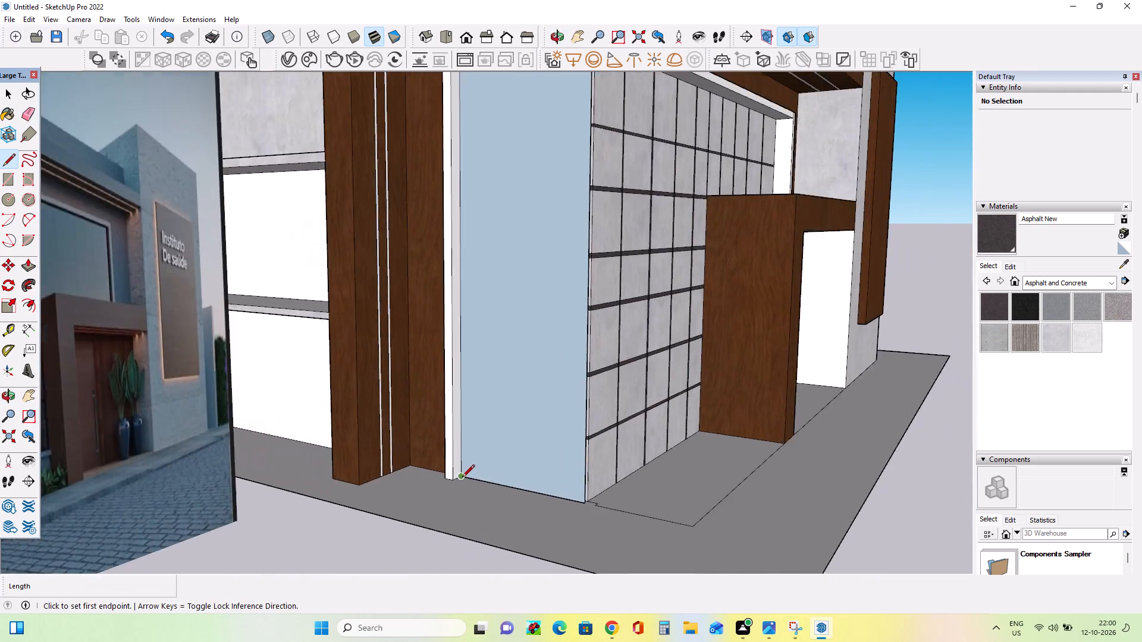
pyautogui.scroll(-3, 462, 478)
pyautogui.moveTo(616, 443); pyautogui.dragTo(370, 451, button='middle')
pyautogui.scroll(7, 447, 209)
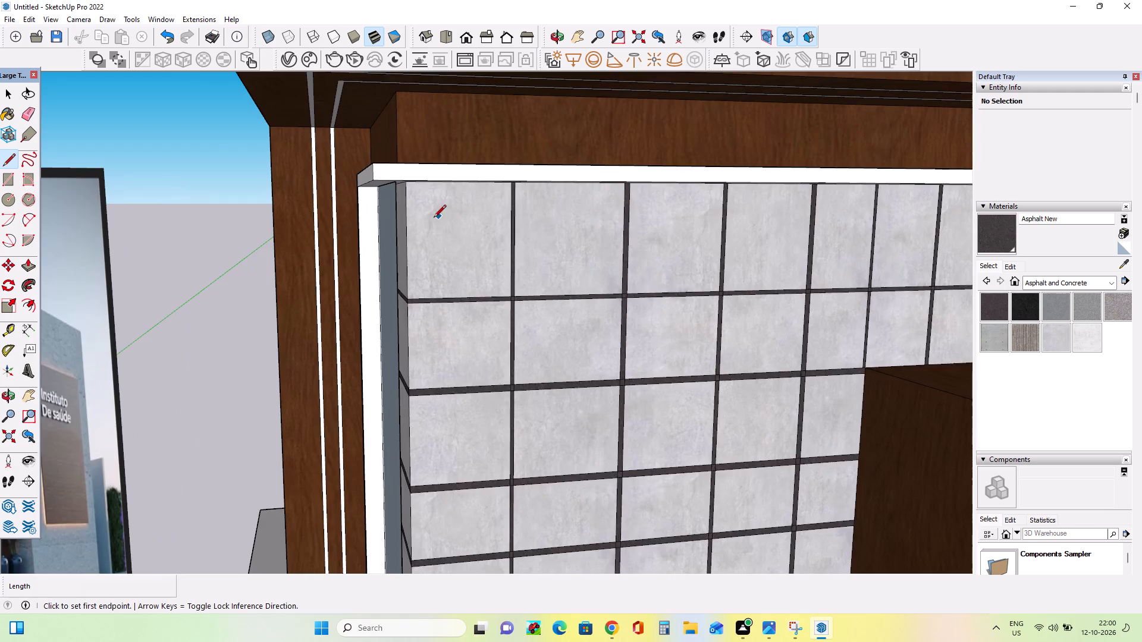
pyautogui.scroll(2, 434, 218)
pyautogui.moveTo(419, 218); pyautogui.dragTo(417, 182, button='middle')
pyautogui.scroll(2, 389, 175)
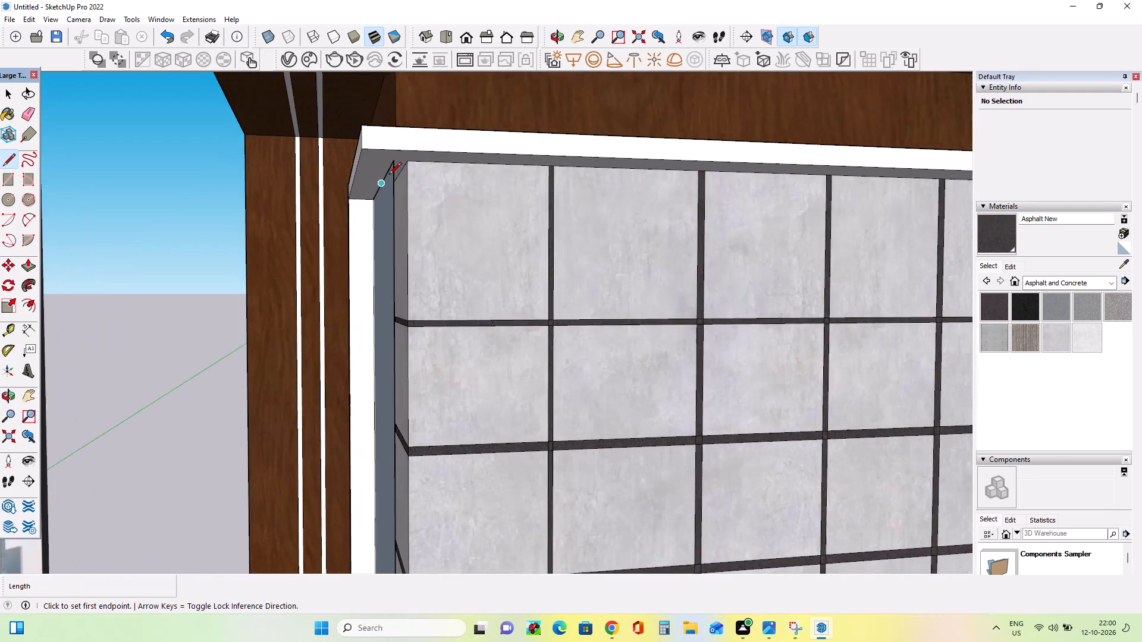
pyautogui.scroll(7, 391, 175)
pyautogui.moveTo(415, 166); pyautogui.dragTo(516, 137, button='middle')
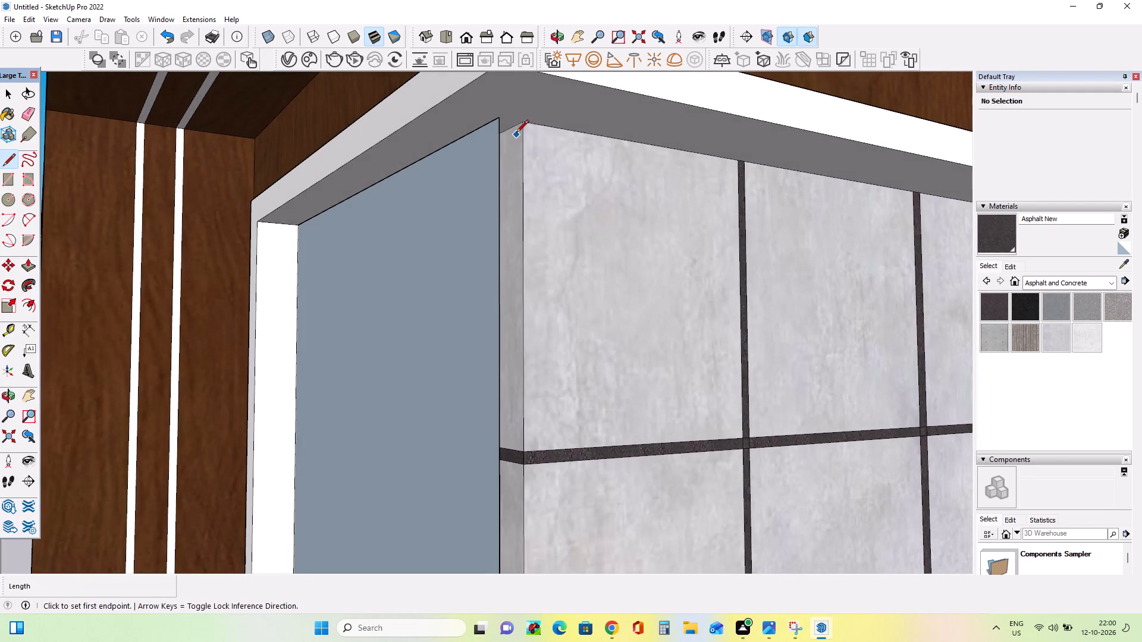
pyautogui.click(498, 118)
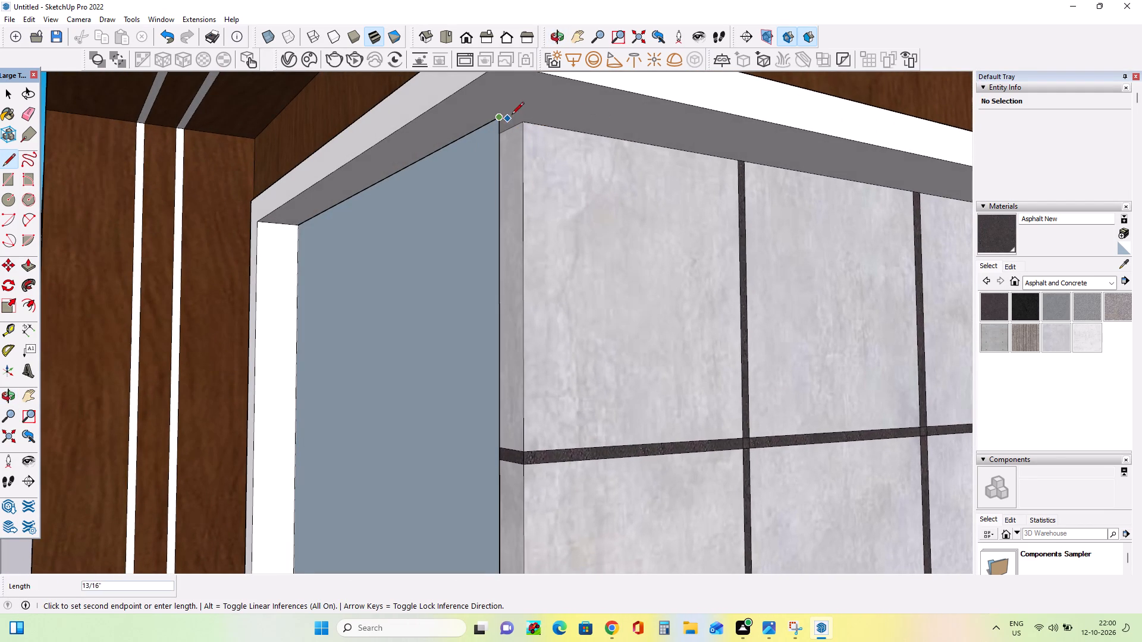
pyautogui.moveTo(512, 102); pyautogui.dragTo(661, 101, button='middle')
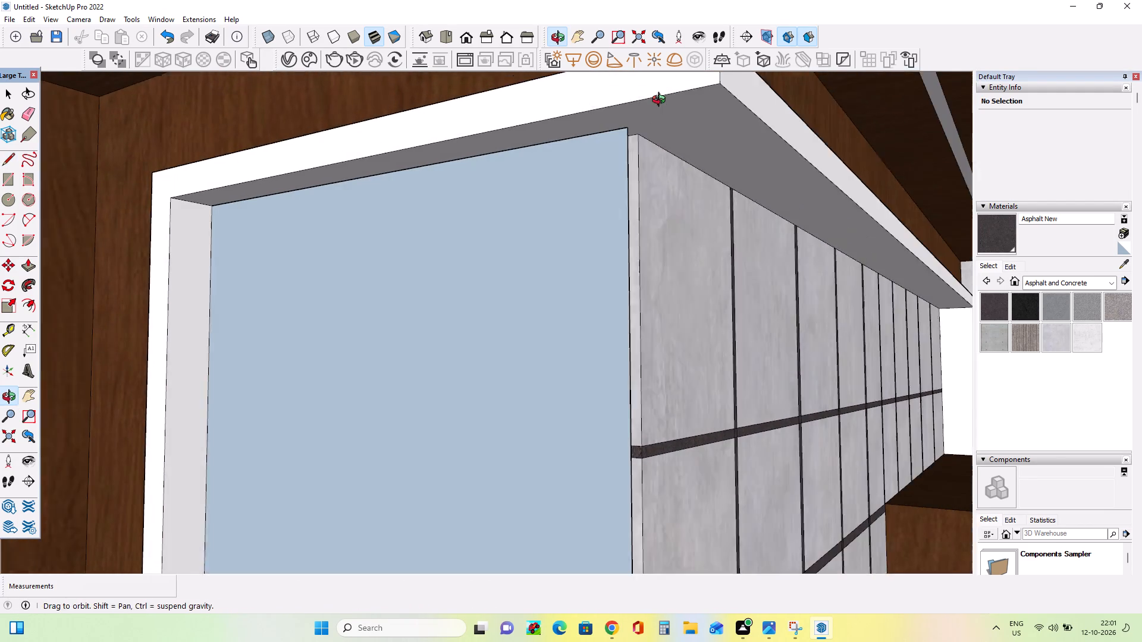
pyautogui.moveTo(661, 101); pyautogui.dragTo(667, 101, button='middle')
pyautogui.click(713, 110)
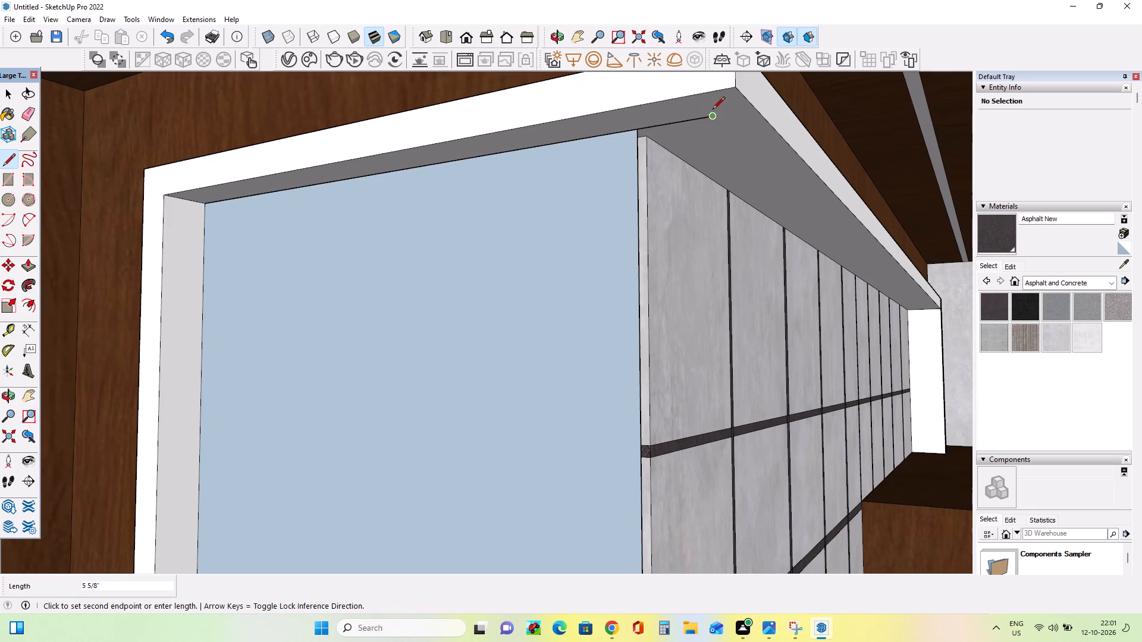
pyautogui.moveTo(755, 172); pyautogui.dragTo(513, 188, button='middle')
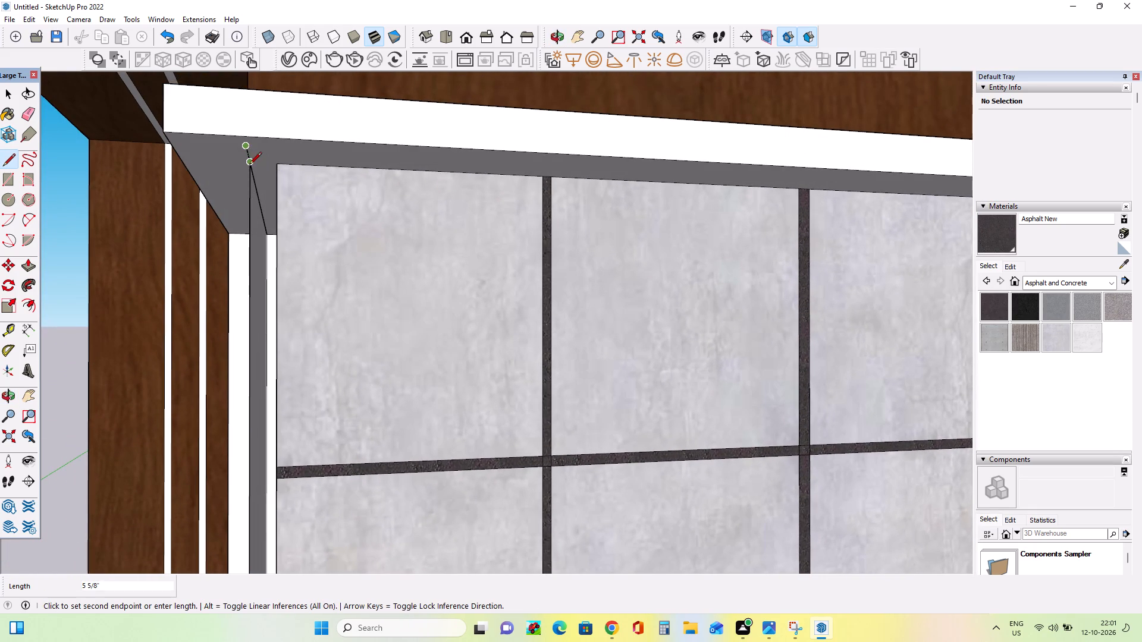
pyautogui.press('Escape')
# Draw a line about 17' 9" along the frame's underside before the wide glazing, continuing down the far jamb to the wood portal's top.
pyautogui.moveTo(364, 204); pyautogui.dragTo(277, 185, button='middle')
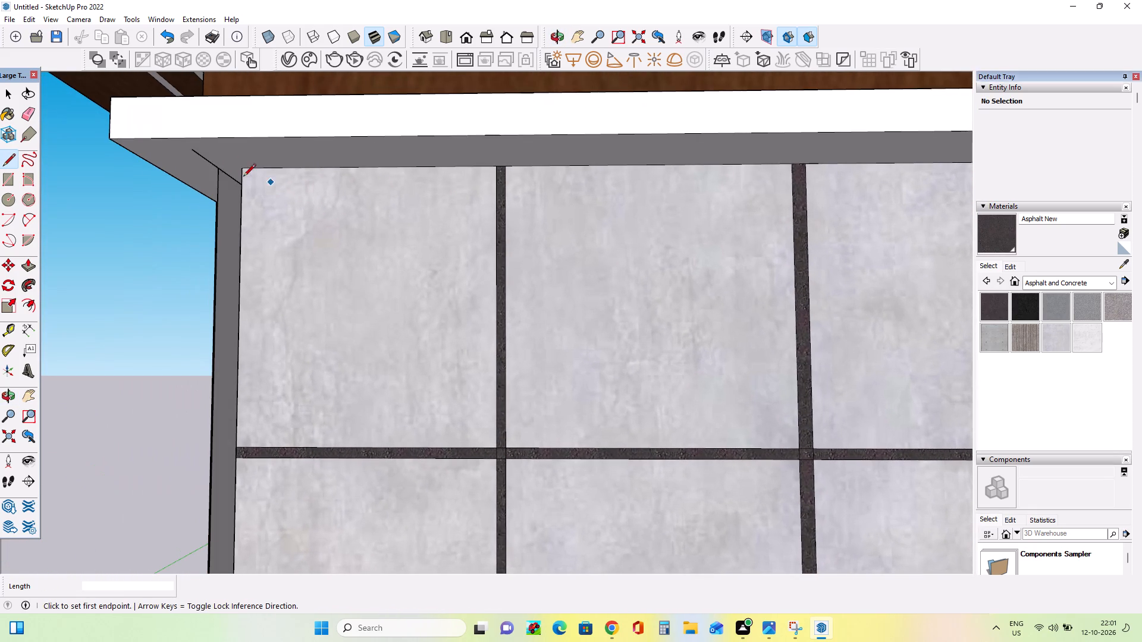
pyautogui.click(210, 161)
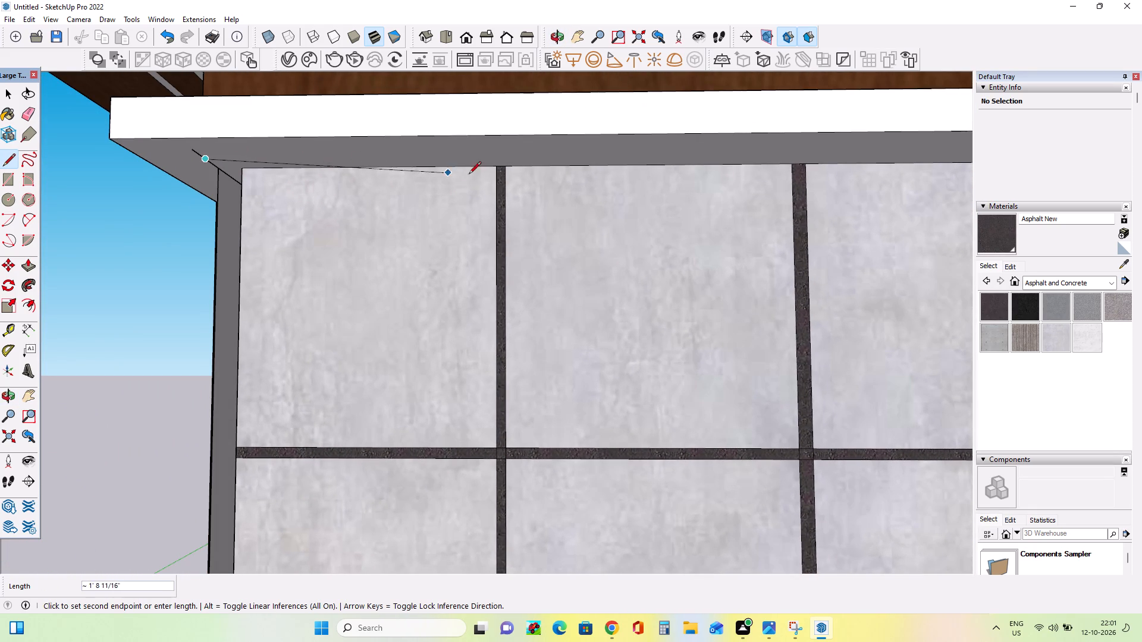
pyautogui.scroll(-7, 549, 154)
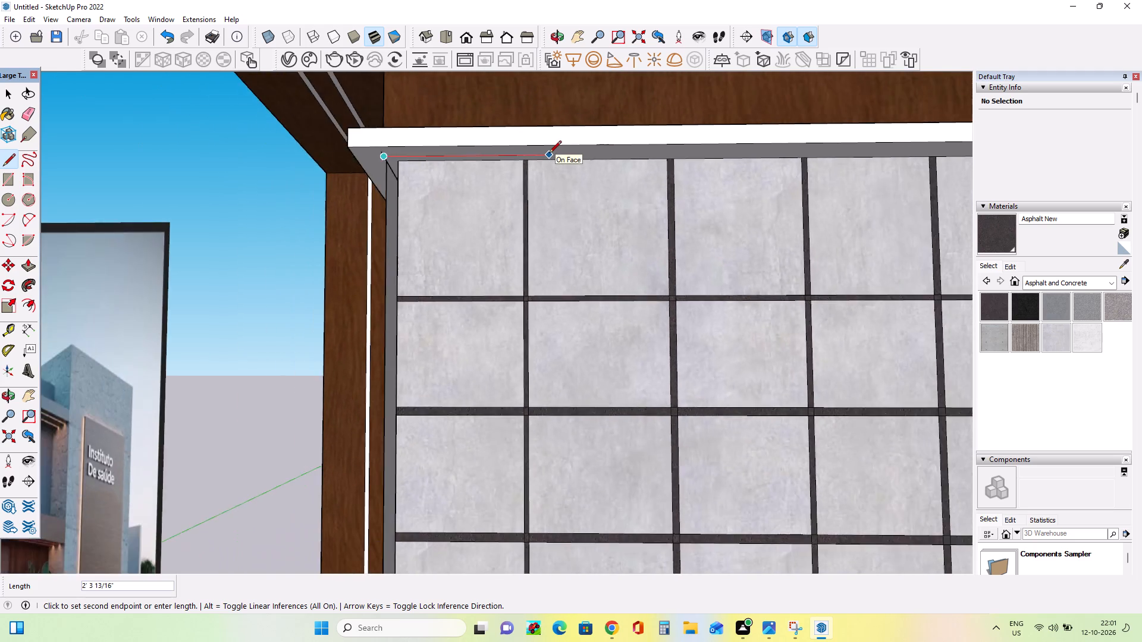
pyautogui.scroll(-9, 549, 154)
pyautogui.scroll(-10, 852, 162)
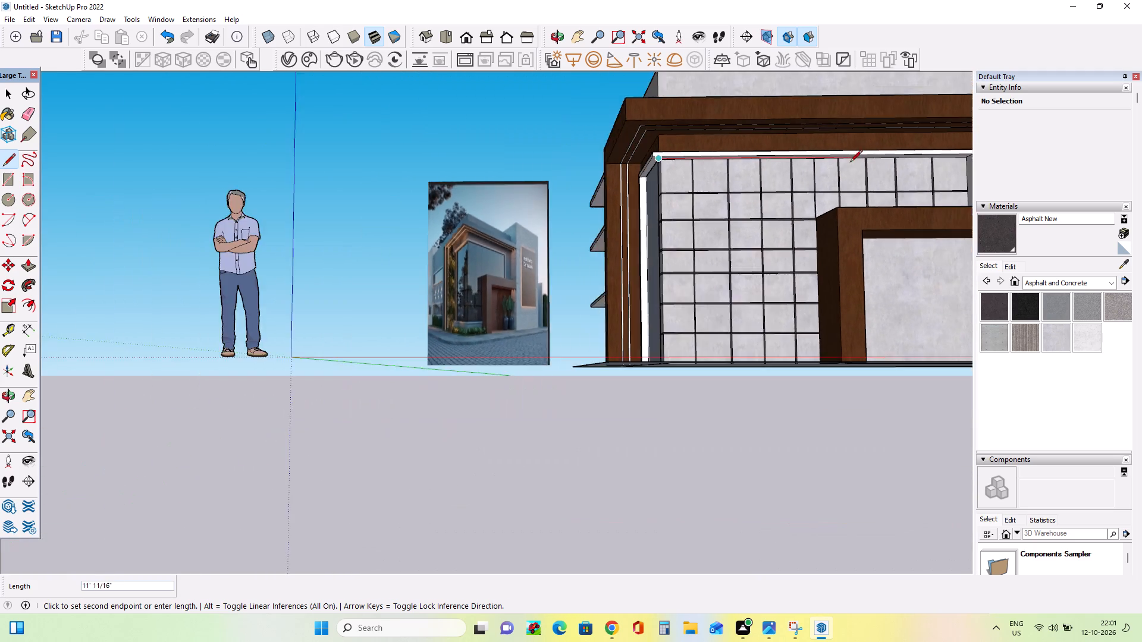
pyautogui.scroll(-3, 850, 163)
pyautogui.scroll(13, 966, 159)
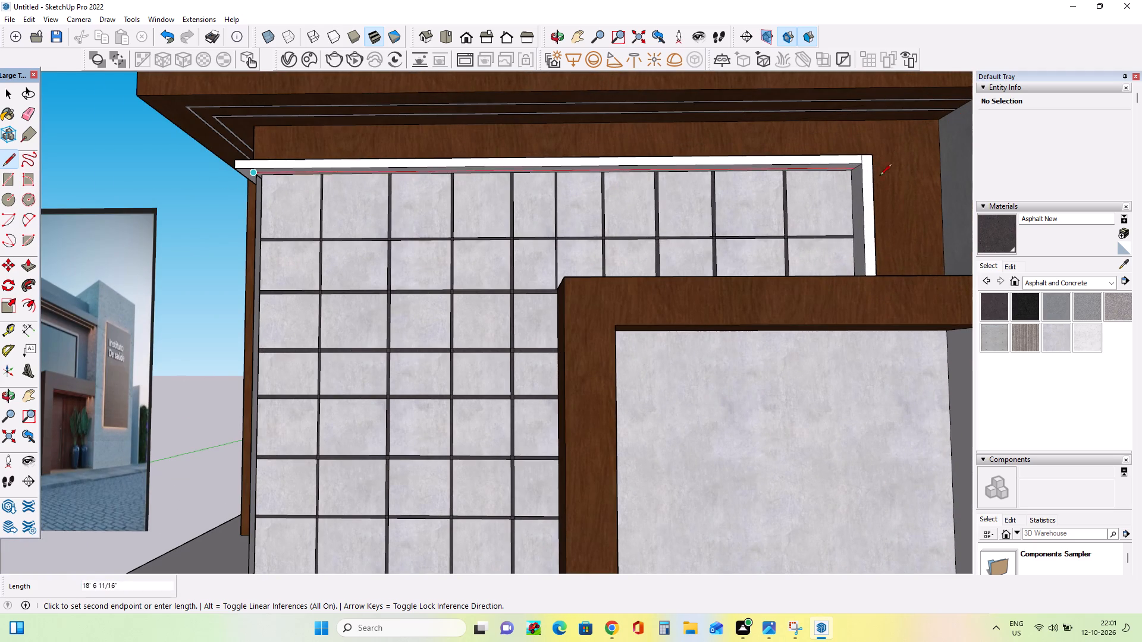
pyautogui.scroll(8, 851, 183)
pyautogui.moveTo(849, 175); pyautogui.dragTo(851, 144, button='middle')
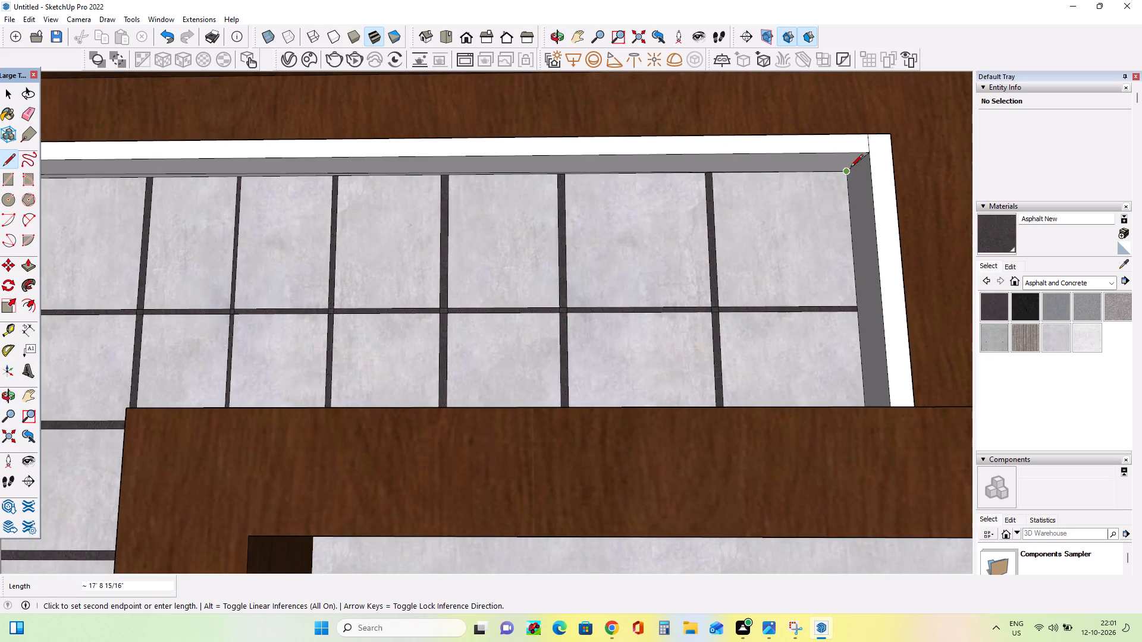
pyautogui.scroll(4, 852, 161)
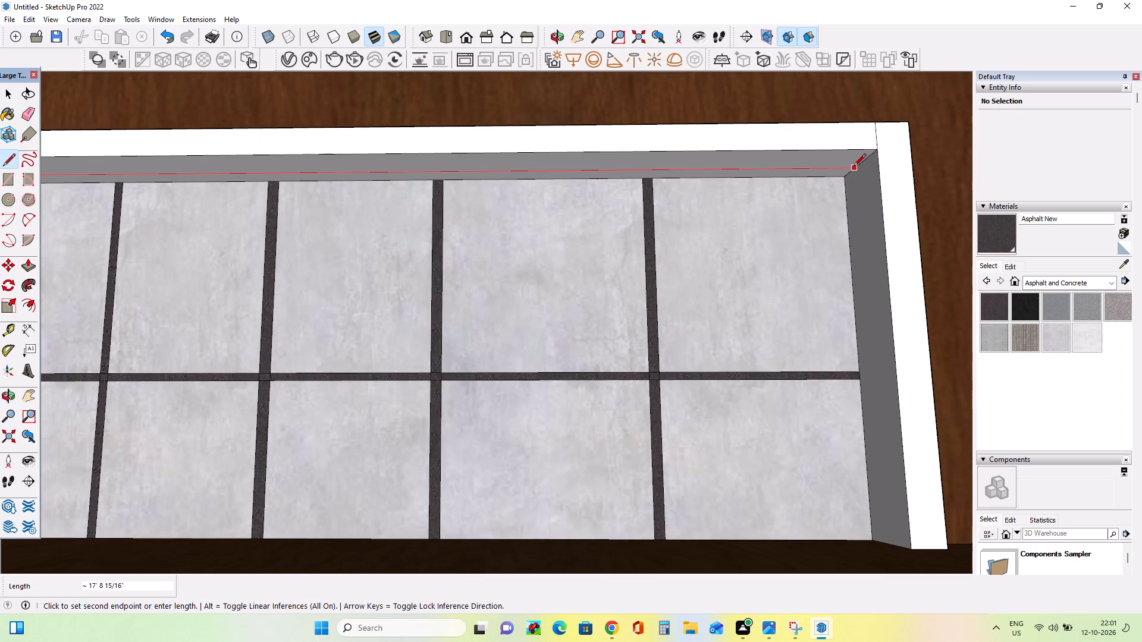
pyautogui.click(854, 167)
pyautogui.click(855, 172)
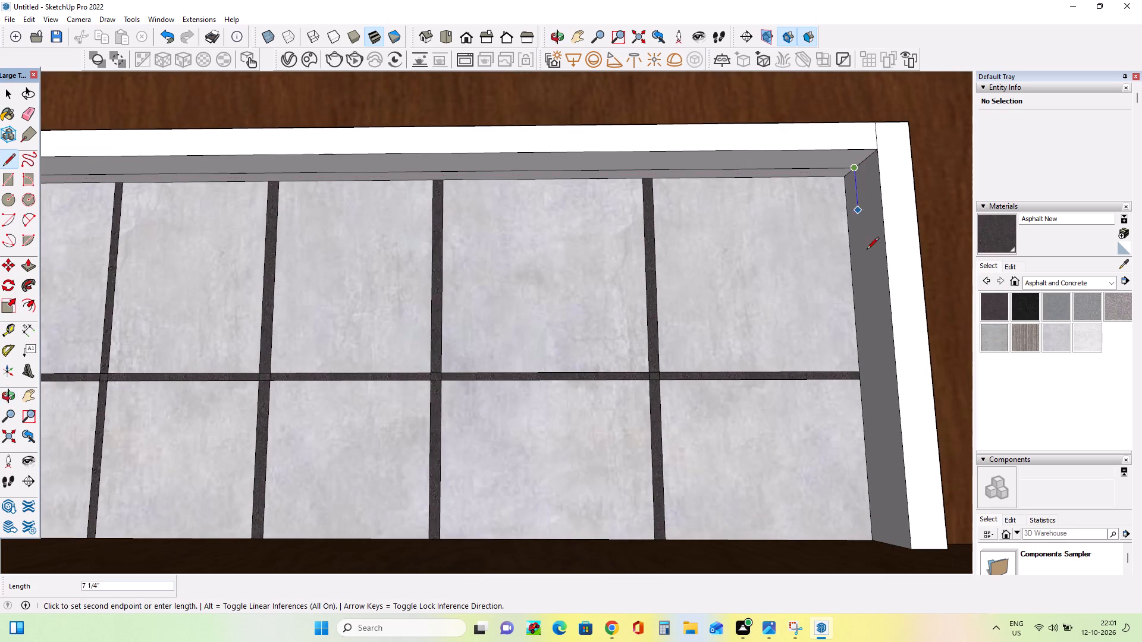
pyautogui.click(880, 539)
# Examine the wide glazing side, its frame and the far jamb where it meets the wood portal from above and below.
pyautogui.scroll(-3, 900, 524)
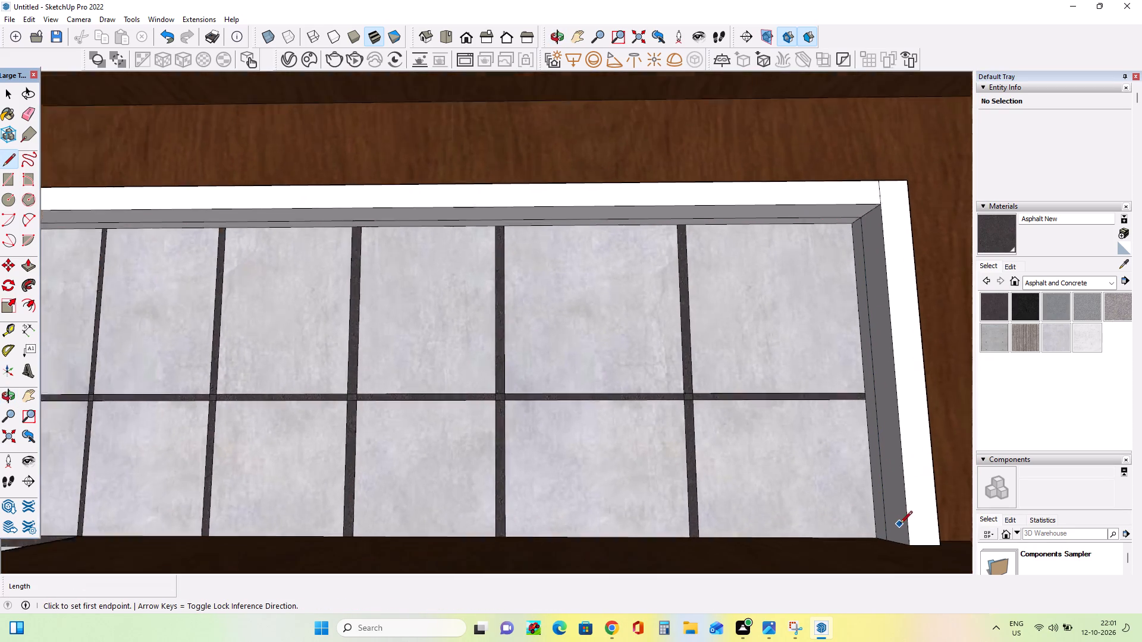
pyautogui.scroll(-14, 900, 524)
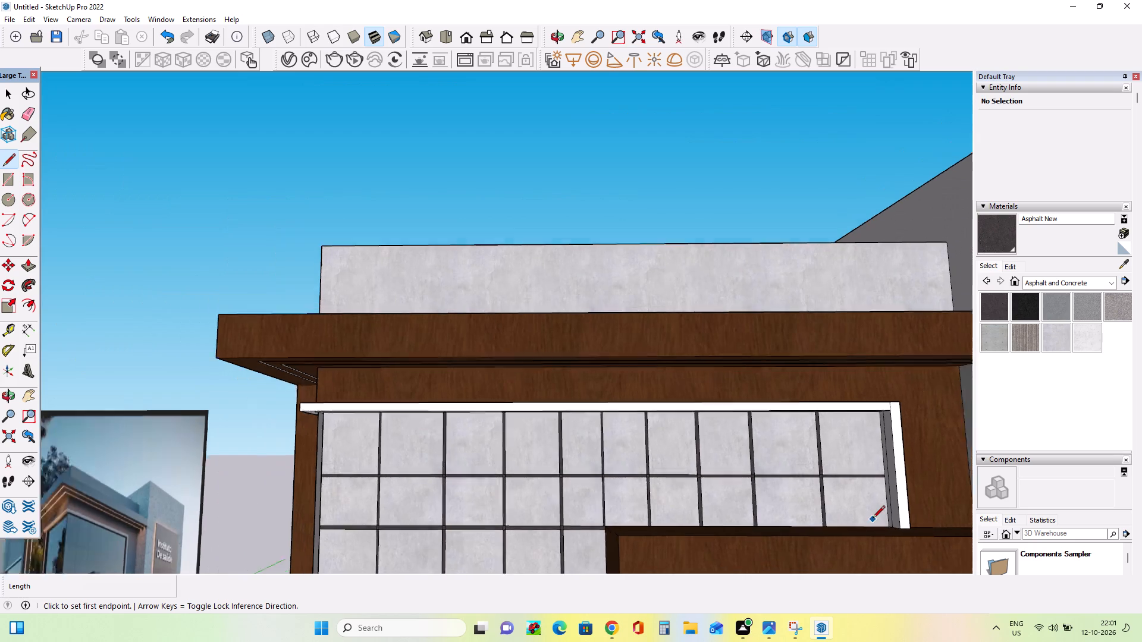
pyautogui.scroll(-10, 873, 519)
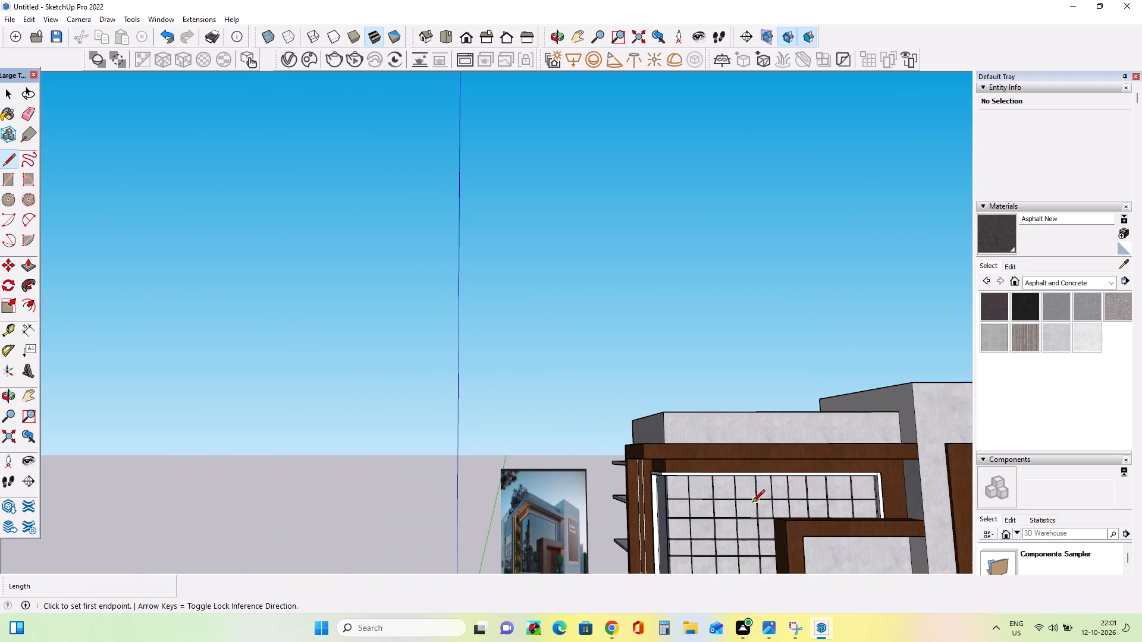
pyautogui.moveTo(871, 531); pyautogui.dragTo(924, 641, button='middle')
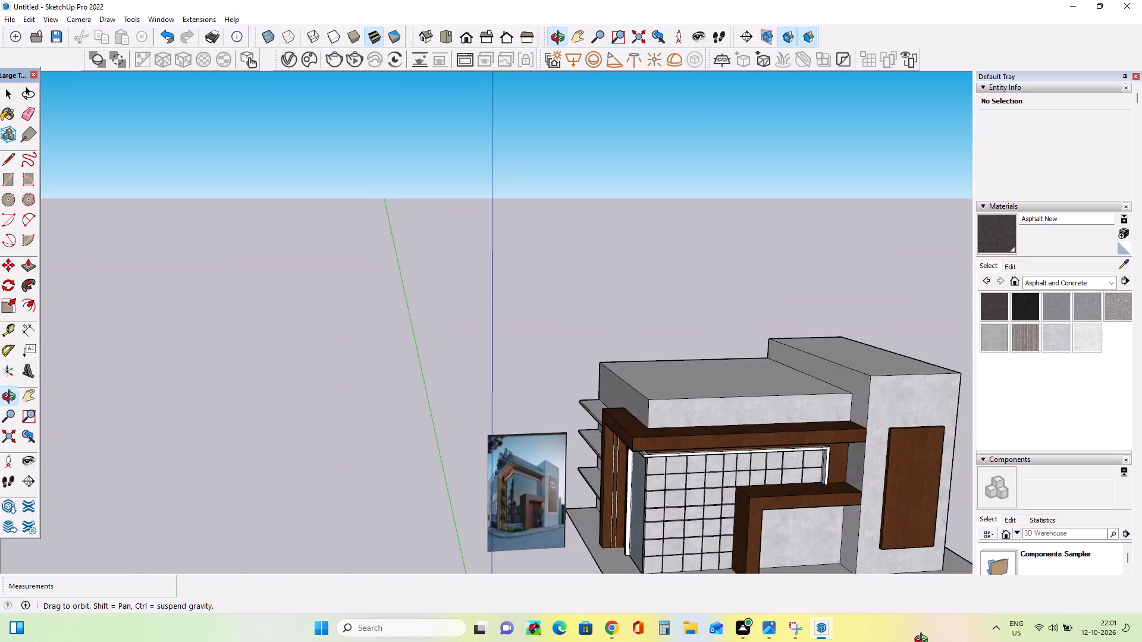
pyautogui.moveTo(924, 641); pyautogui.dragTo(924, 639, button='middle')
pyautogui.scroll(9, 836, 462)
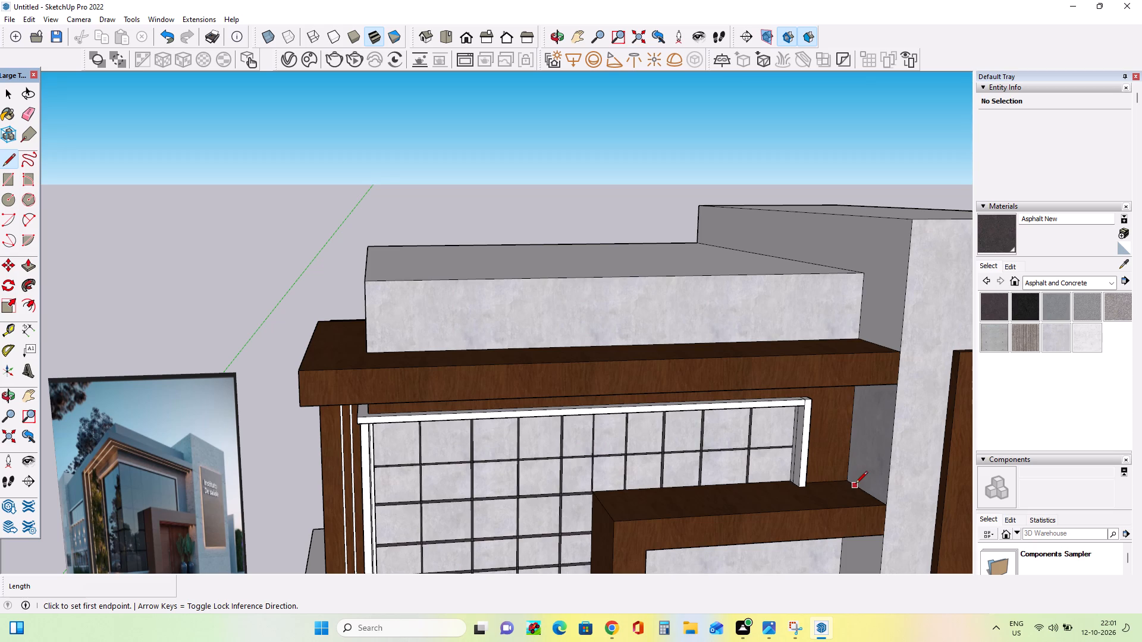
pyautogui.moveTo(866, 448); pyautogui.dragTo(891, 323, button='middle')
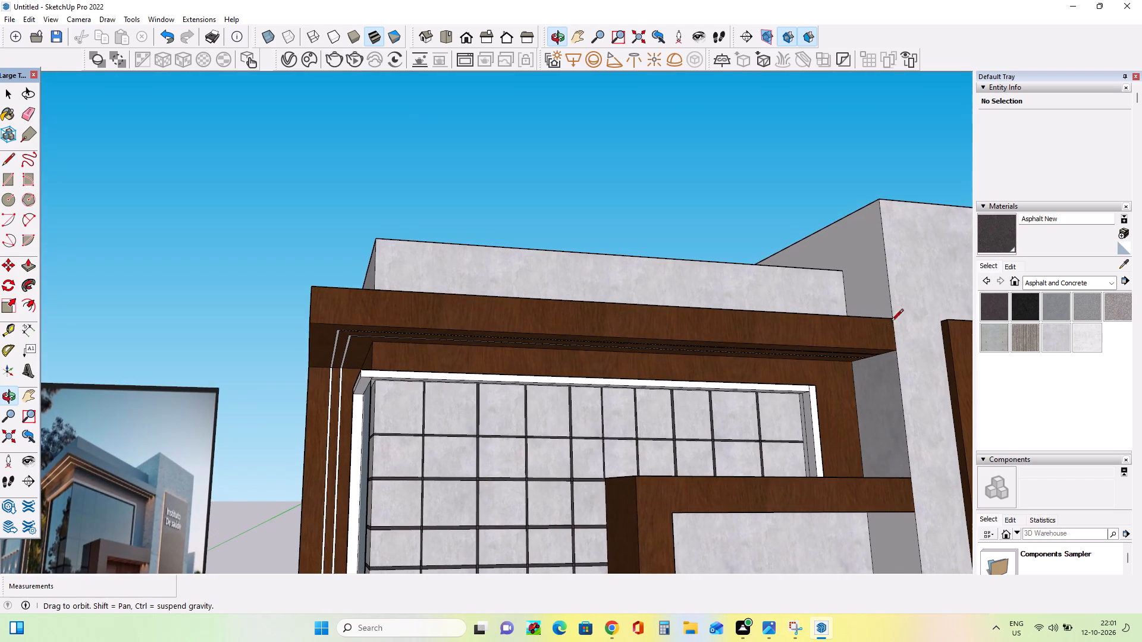
pyautogui.moveTo(878, 468); pyautogui.dragTo(888, 539, button='middle')
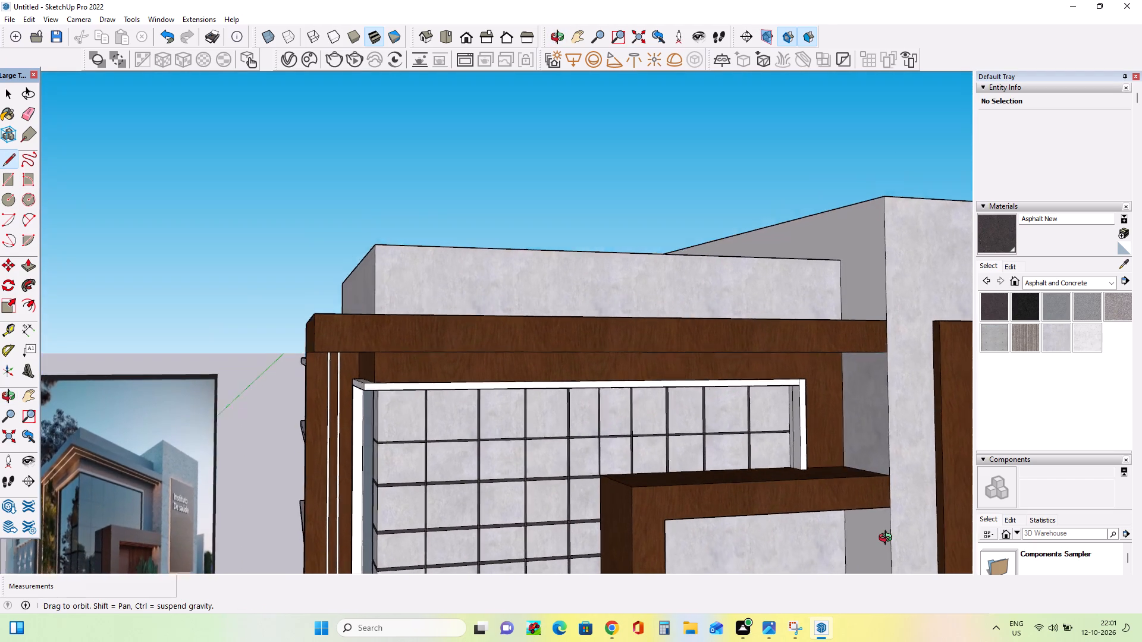
pyautogui.moveTo(888, 539); pyautogui.dragTo(855, 312, button='middle')
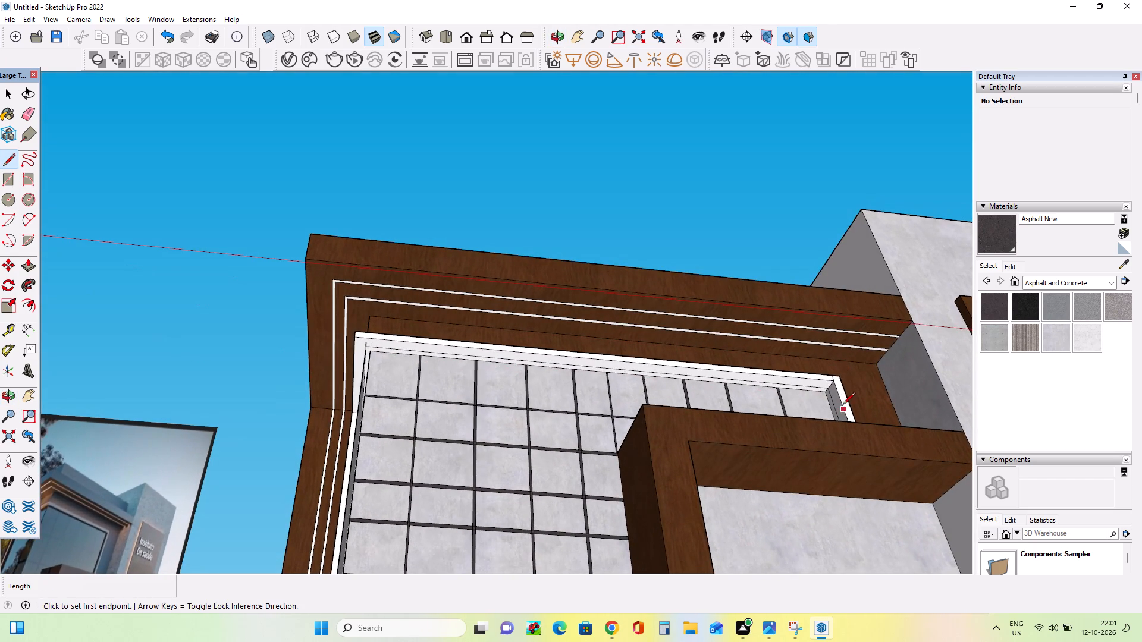
# Draw a line about 8' 8 3/8" along the wood portal's top, from the far jamb's foot to the portal's outer side.
pyautogui.moveTo(849, 427); pyautogui.dragTo(862, 641, button='middle')
pyautogui.moveTo(796, 411); pyautogui.dragTo(821, 495, button='middle')
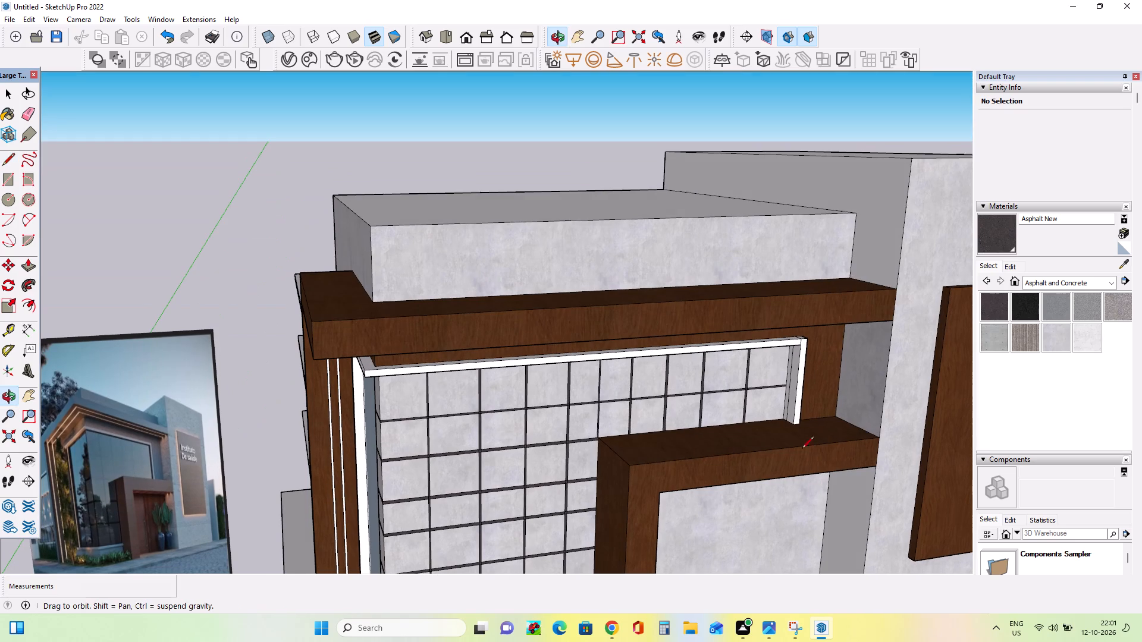
pyautogui.click(789, 421)
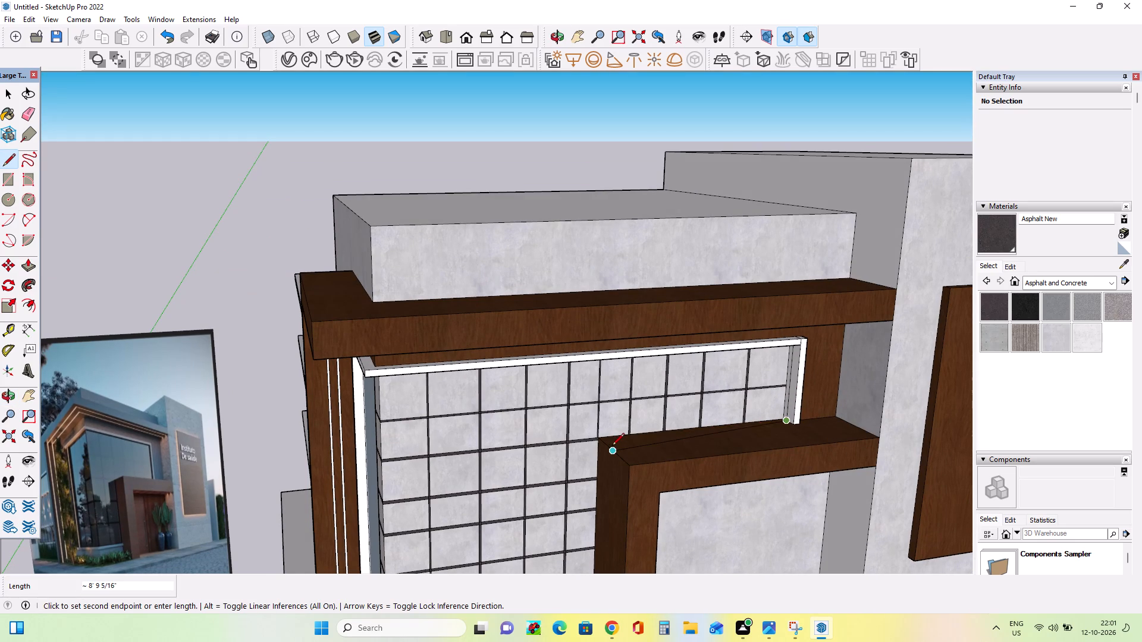
pyautogui.scroll(8, 608, 444)
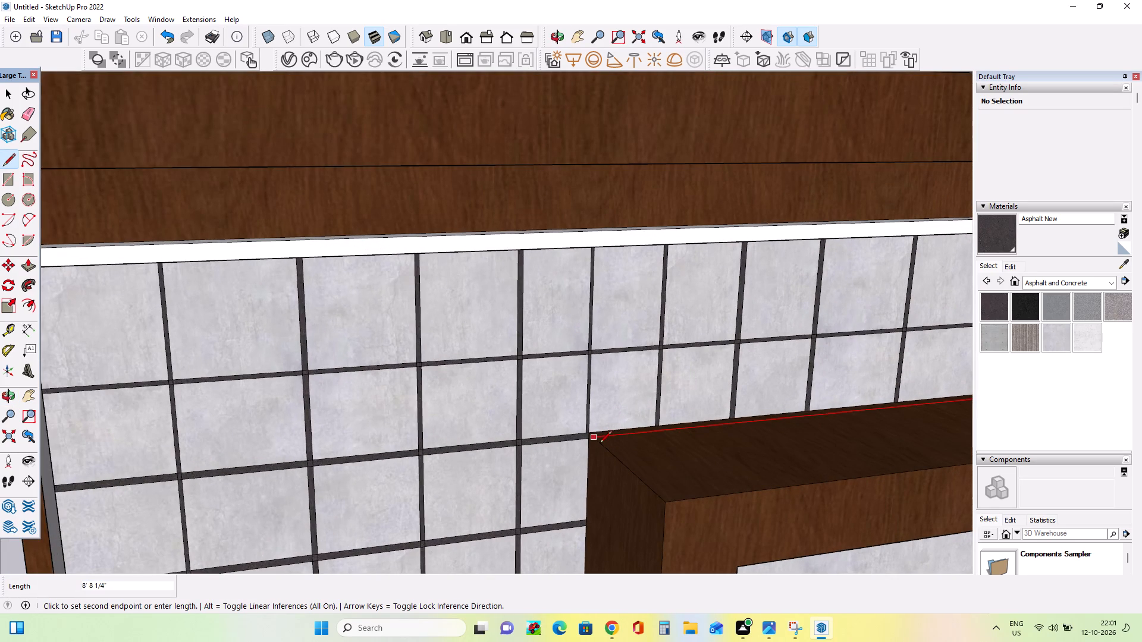
pyautogui.moveTo(595, 444); pyautogui.dragTo(618, 476, button='middle')
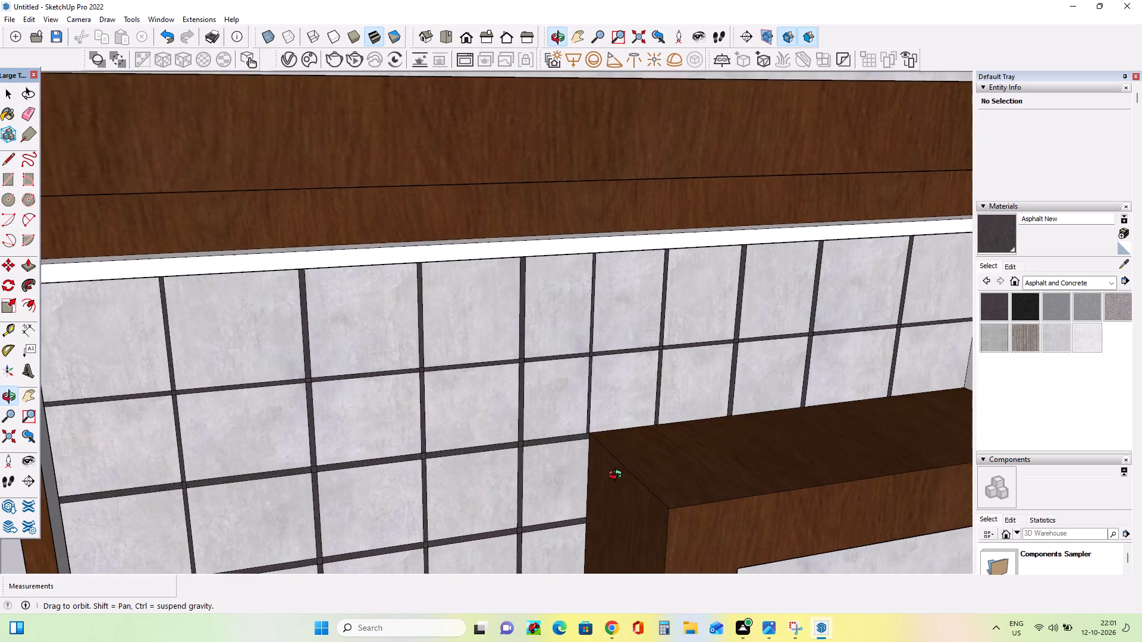
pyautogui.moveTo(618, 476); pyautogui.dragTo(774, 528, button='middle')
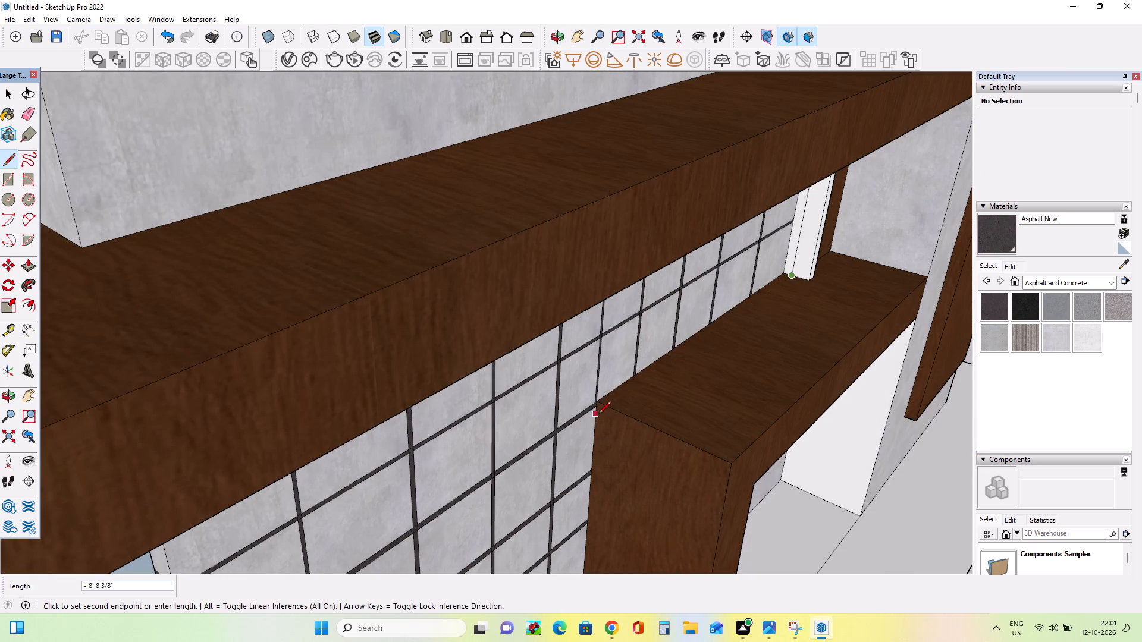
pyautogui.click(606, 414)
# Continue the outline about 8' 5 1/8" down the wood portal's outer side to the base slab.
pyautogui.moveTo(600, 432); pyautogui.dragTo(623, 274, button='middle')
pyautogui.moveTo(621, 442); pyautogui.dragTo(514, 366, button='middle')
pyautogui.scroll(-15, 514, 366)
pyautogui.moveTo(548, 405); pyautogui.dragTo(545, 596, button='middle')
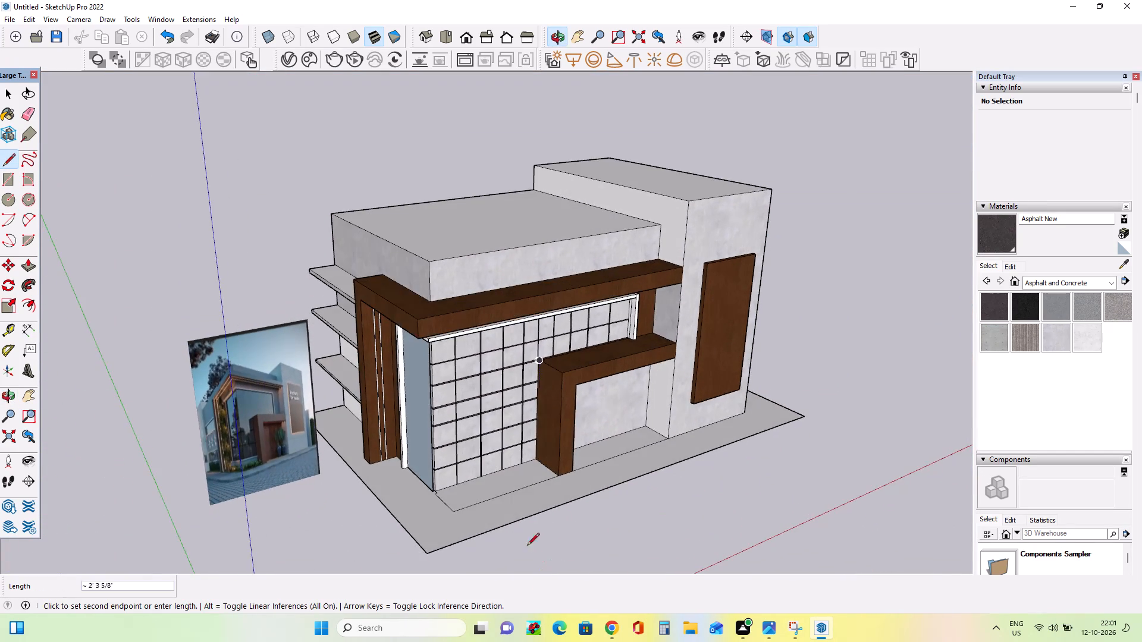
pyautogui.scroll(9, 530, 470)
pyautogui.moveTo(545, 452); pyautogui.dragTo(682, 484, button='middle')
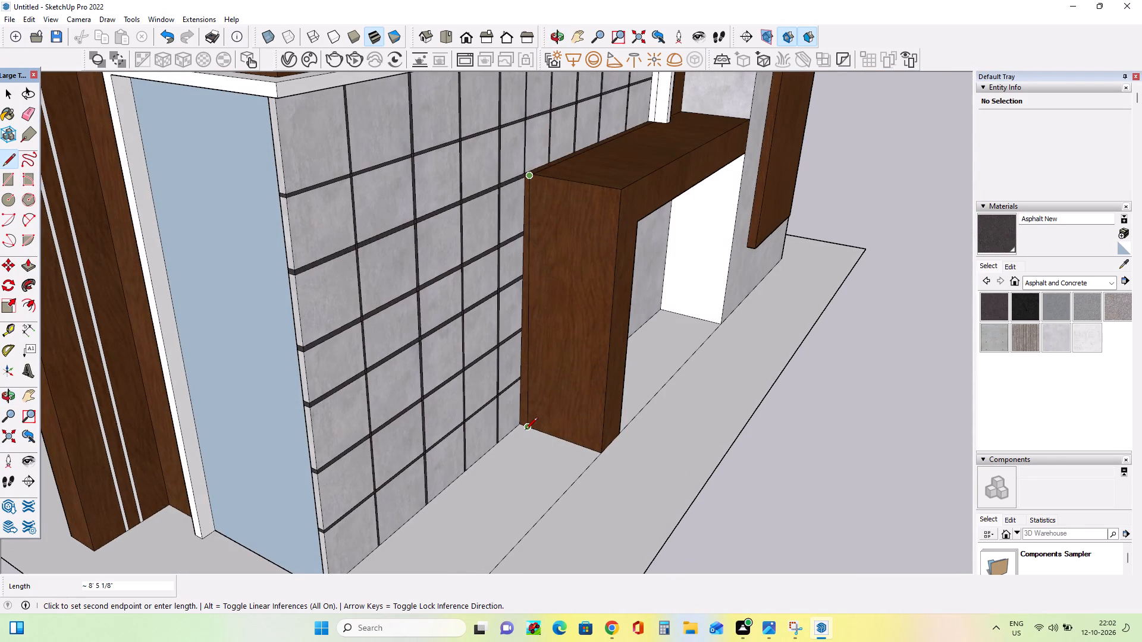
pyautogui.scroll(4, 525, 430)
pyautogui.click(521, 427)
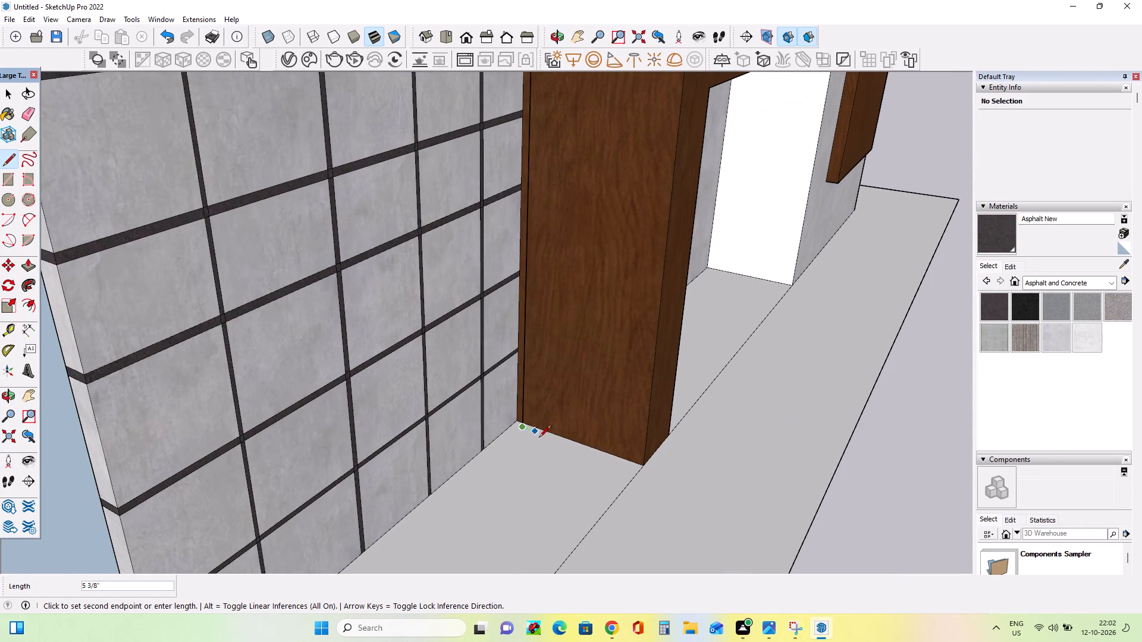
pyautogui.click(522, 427)
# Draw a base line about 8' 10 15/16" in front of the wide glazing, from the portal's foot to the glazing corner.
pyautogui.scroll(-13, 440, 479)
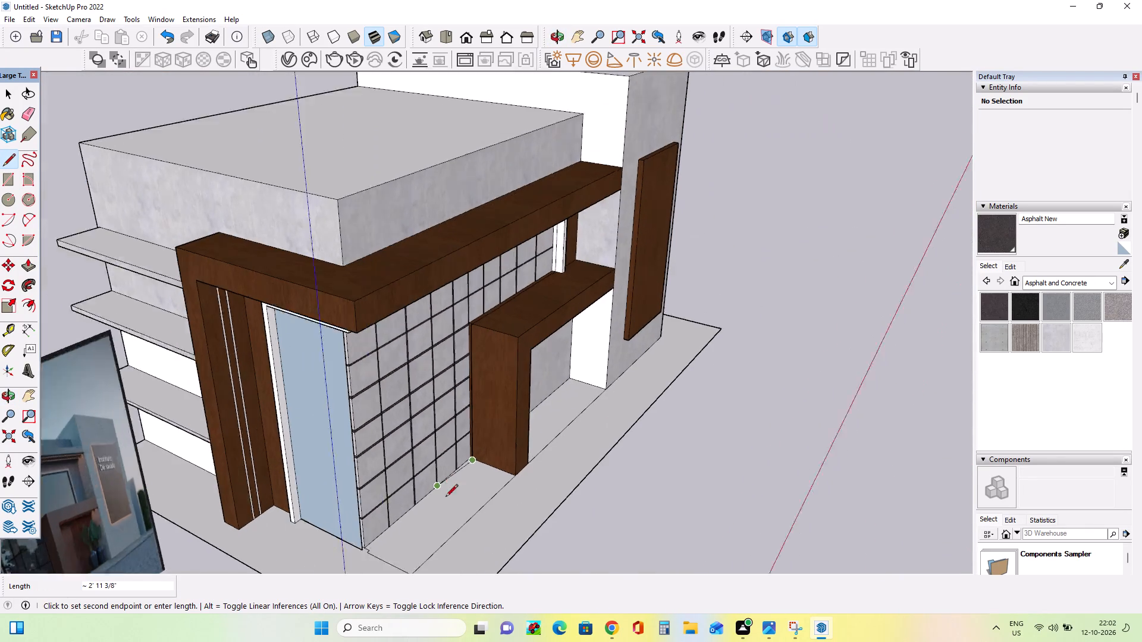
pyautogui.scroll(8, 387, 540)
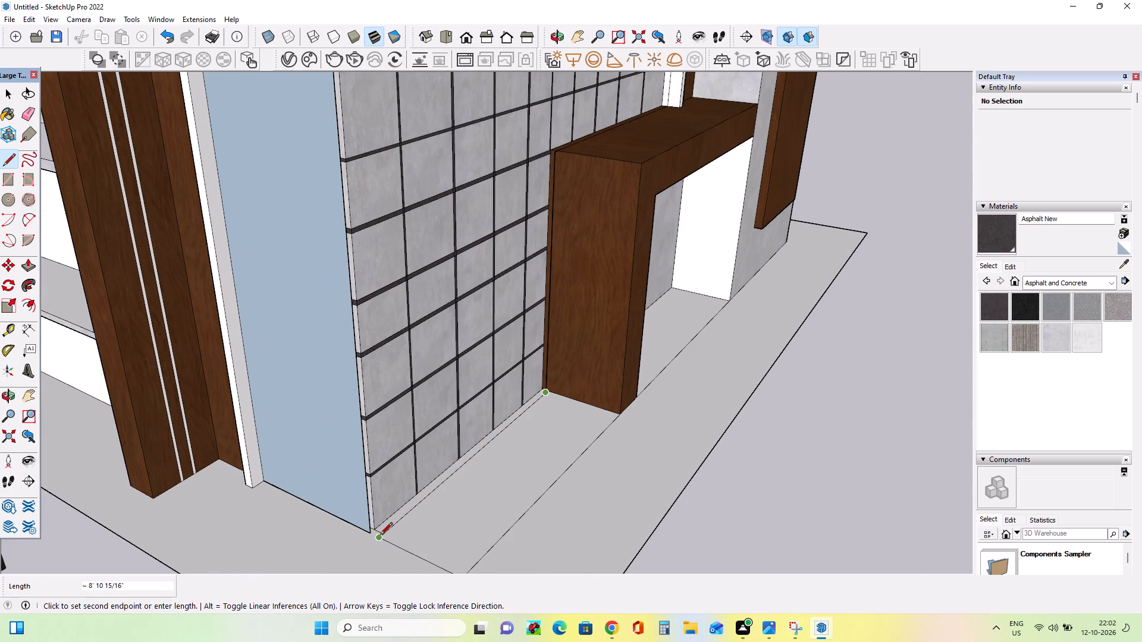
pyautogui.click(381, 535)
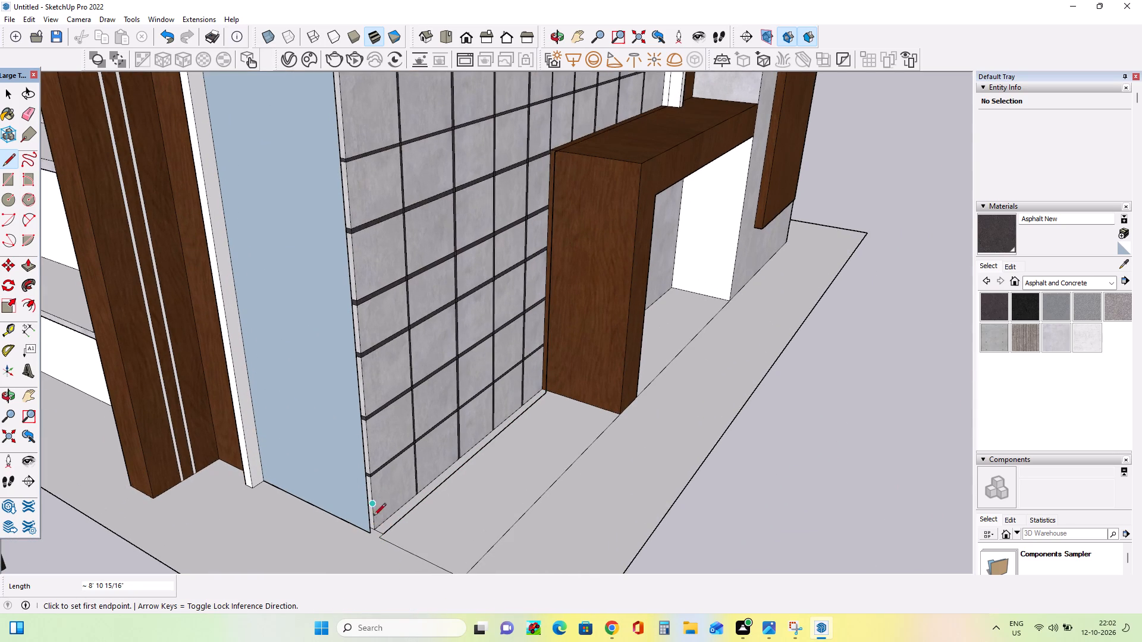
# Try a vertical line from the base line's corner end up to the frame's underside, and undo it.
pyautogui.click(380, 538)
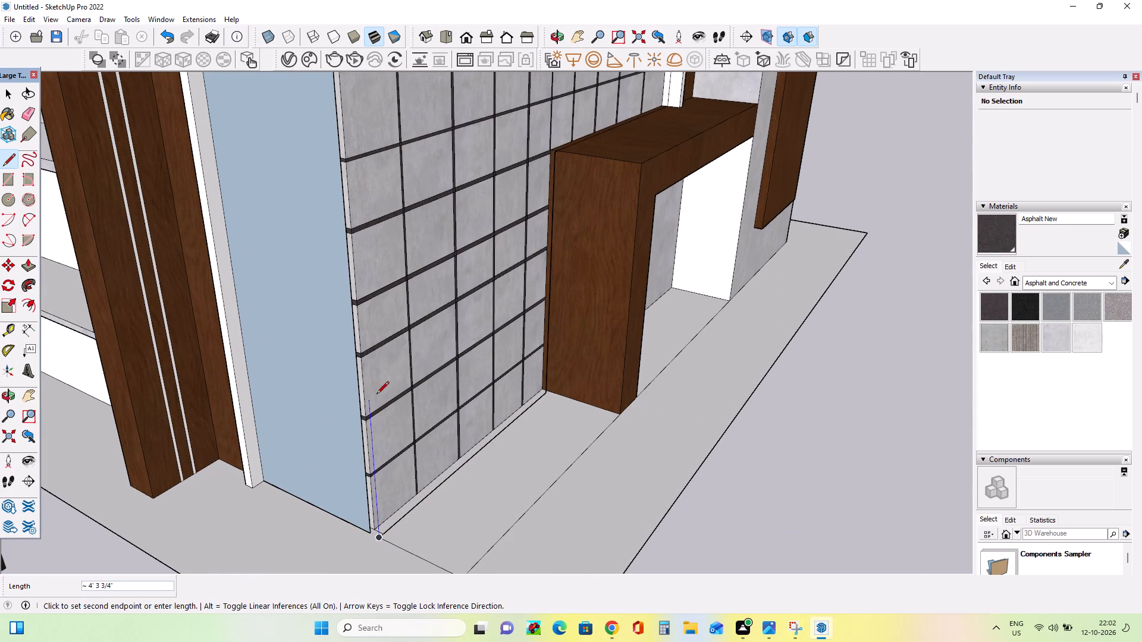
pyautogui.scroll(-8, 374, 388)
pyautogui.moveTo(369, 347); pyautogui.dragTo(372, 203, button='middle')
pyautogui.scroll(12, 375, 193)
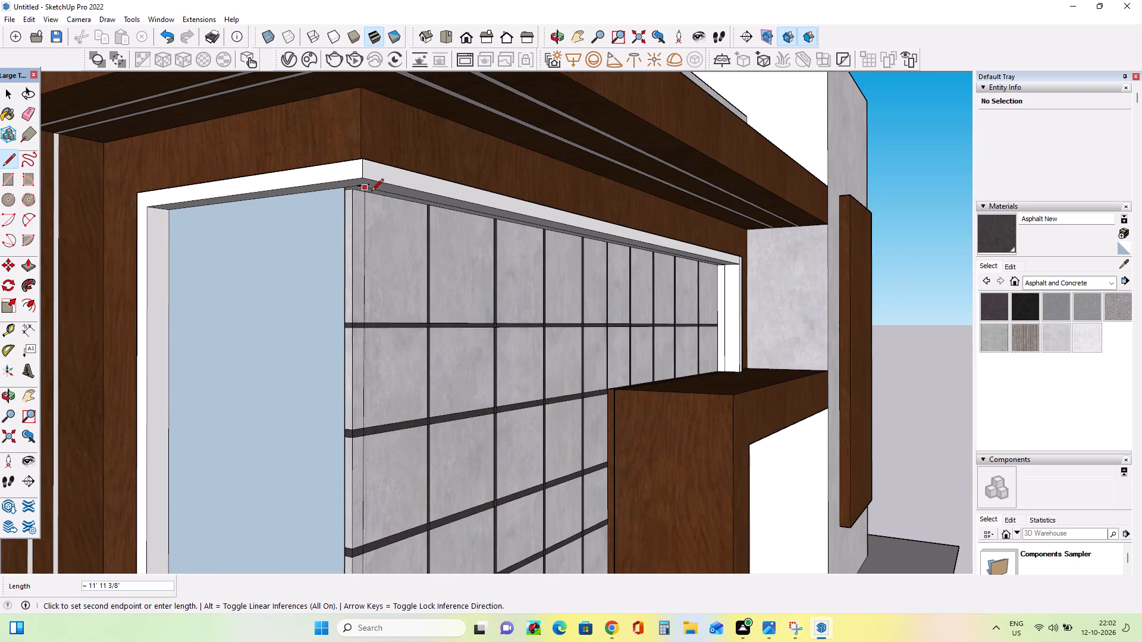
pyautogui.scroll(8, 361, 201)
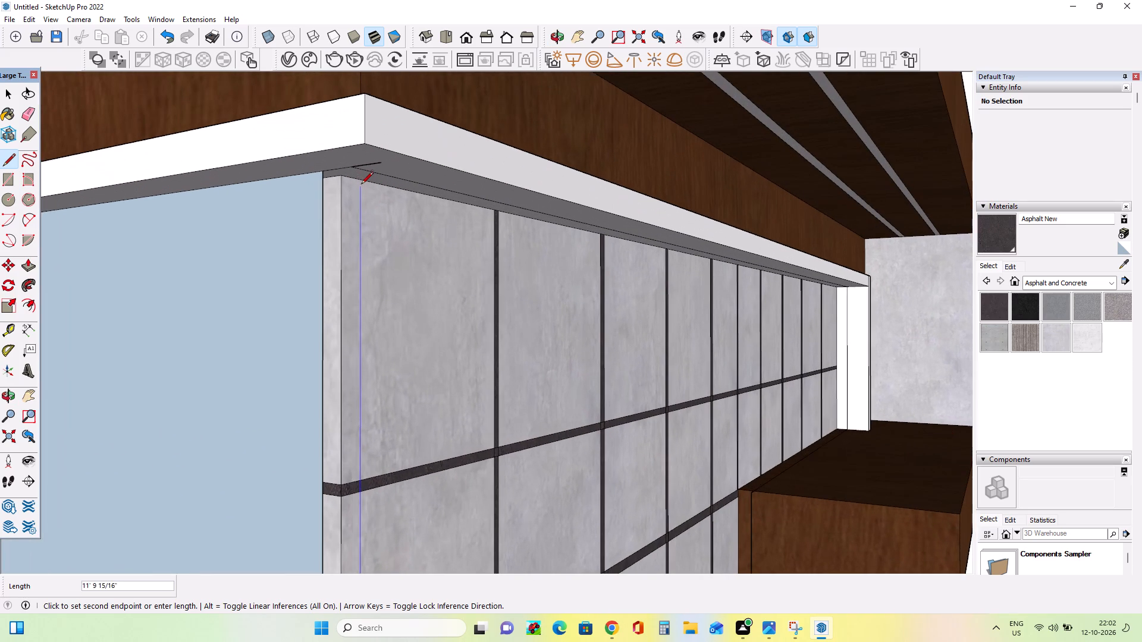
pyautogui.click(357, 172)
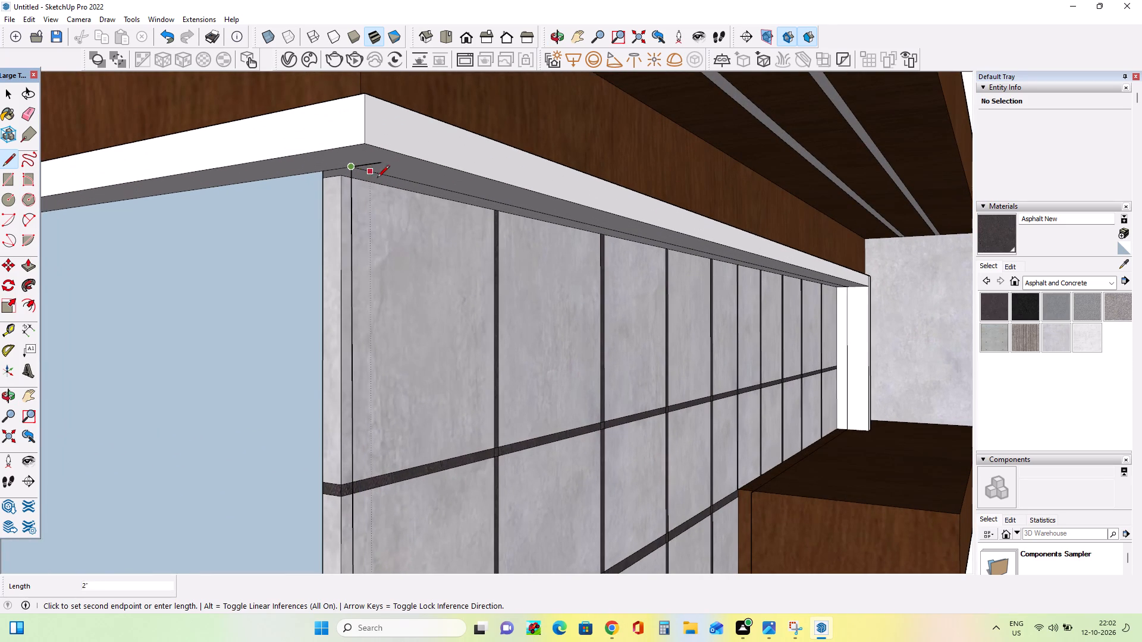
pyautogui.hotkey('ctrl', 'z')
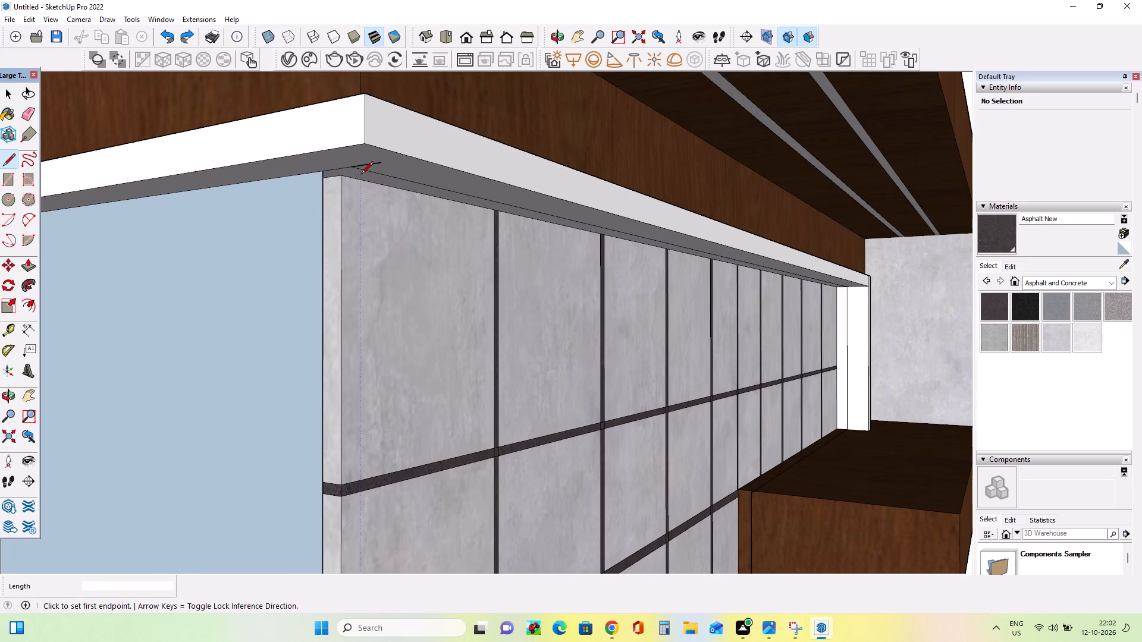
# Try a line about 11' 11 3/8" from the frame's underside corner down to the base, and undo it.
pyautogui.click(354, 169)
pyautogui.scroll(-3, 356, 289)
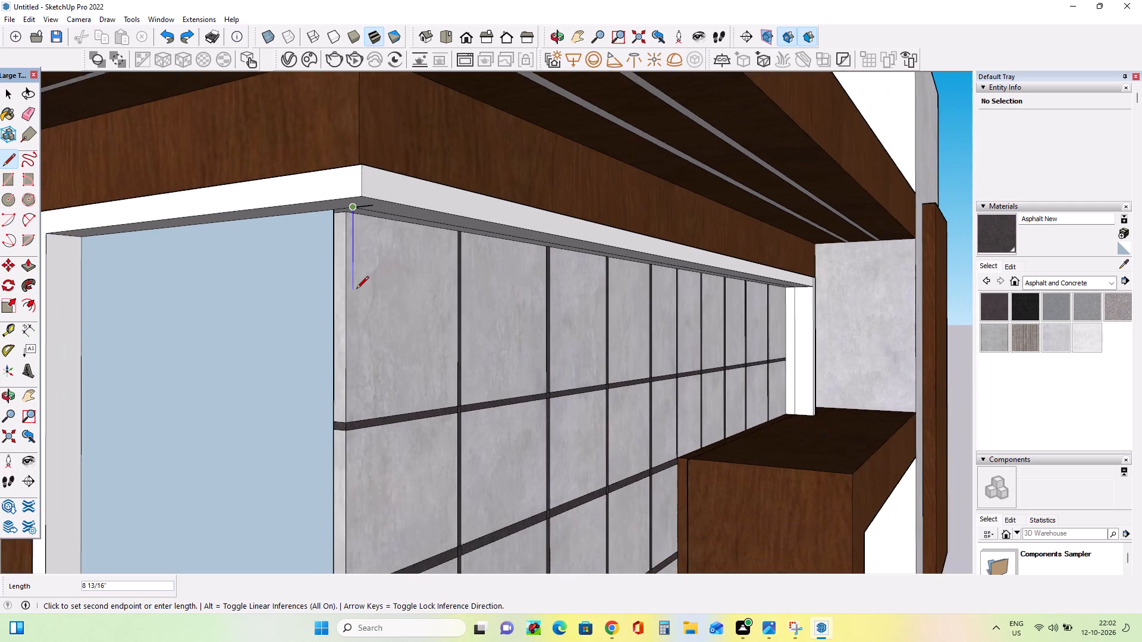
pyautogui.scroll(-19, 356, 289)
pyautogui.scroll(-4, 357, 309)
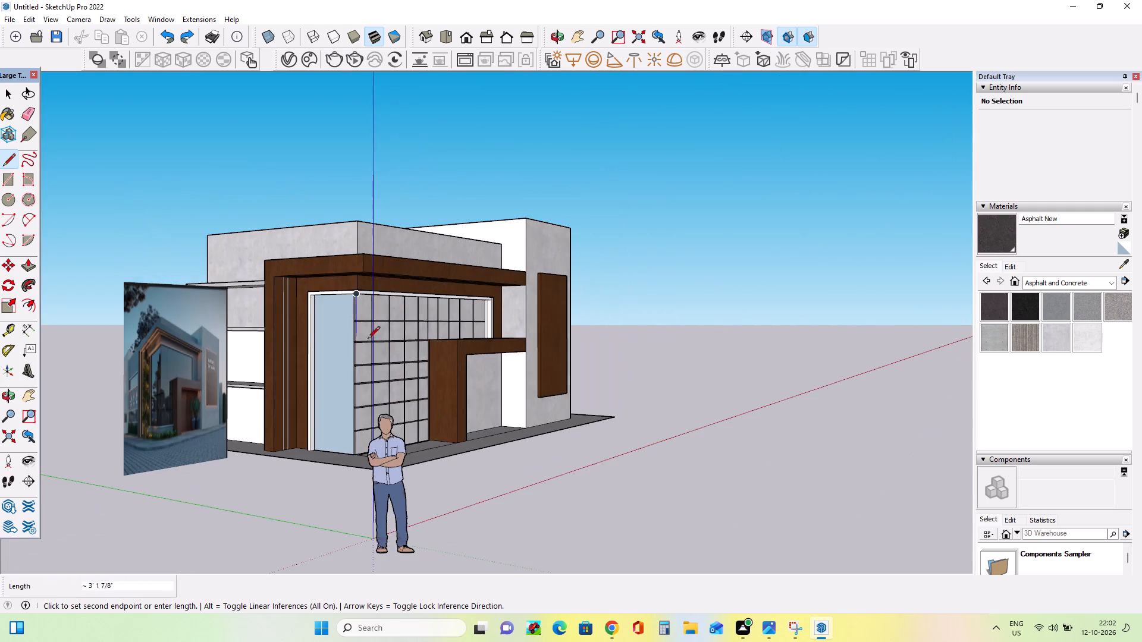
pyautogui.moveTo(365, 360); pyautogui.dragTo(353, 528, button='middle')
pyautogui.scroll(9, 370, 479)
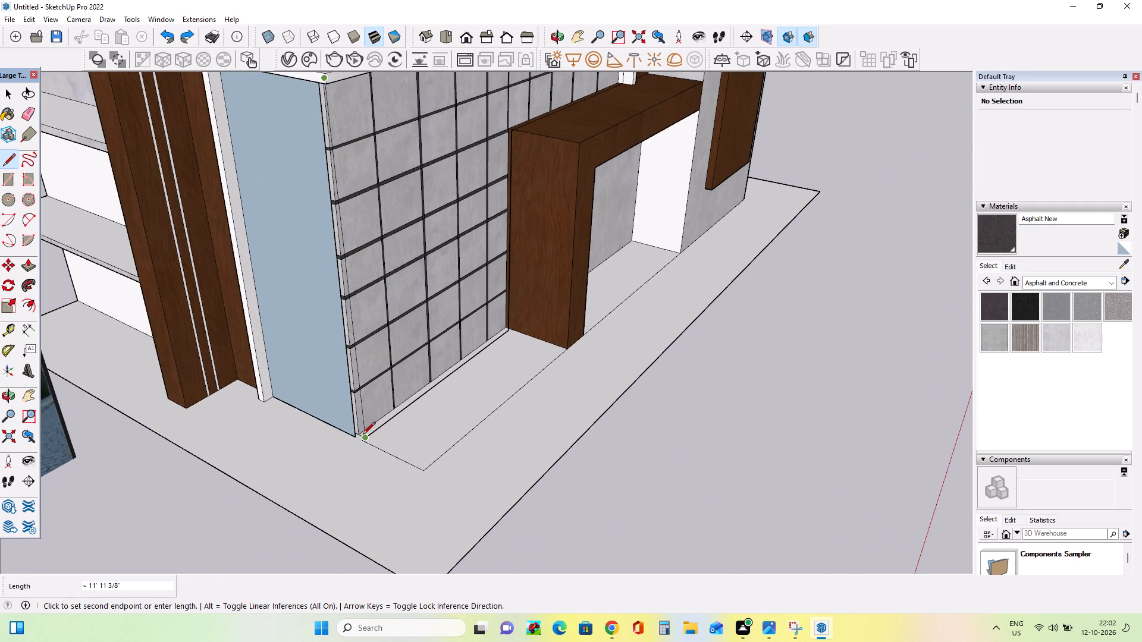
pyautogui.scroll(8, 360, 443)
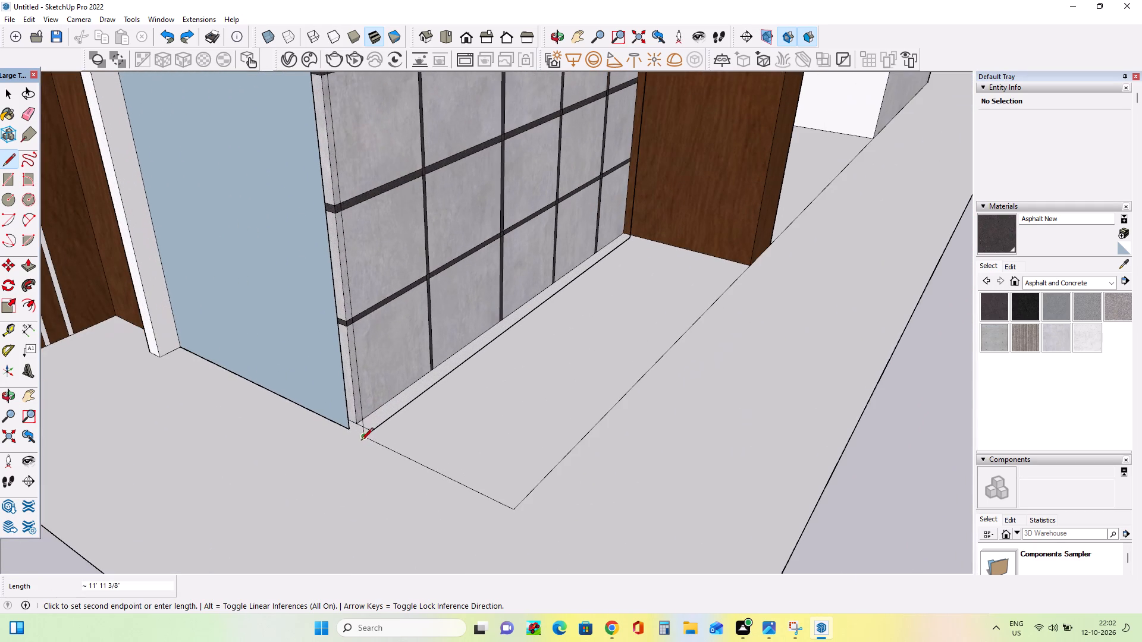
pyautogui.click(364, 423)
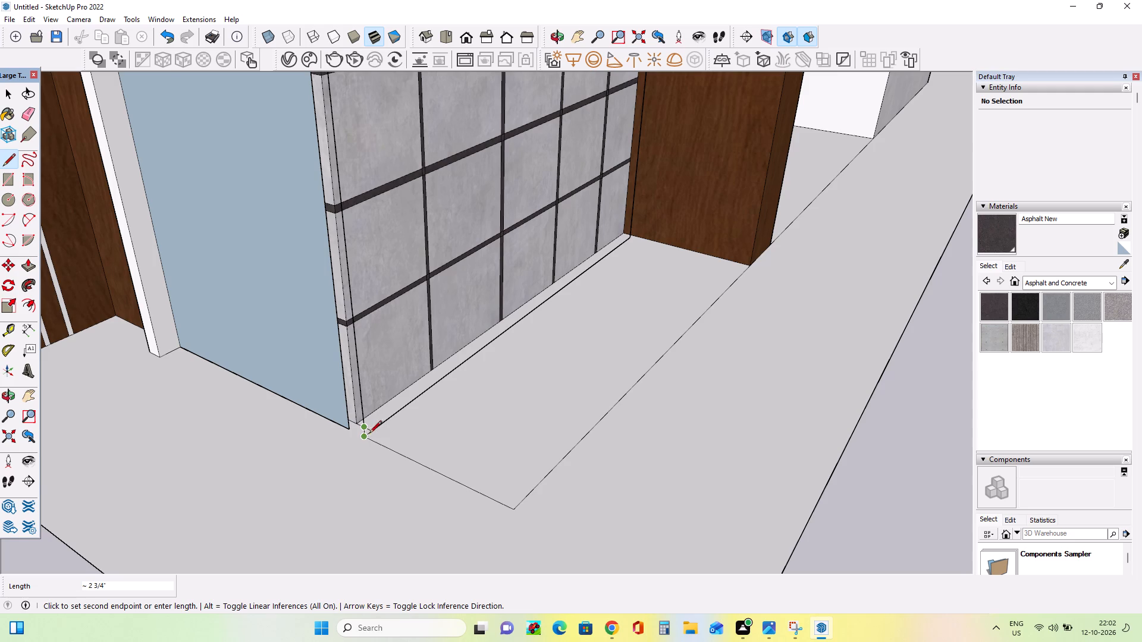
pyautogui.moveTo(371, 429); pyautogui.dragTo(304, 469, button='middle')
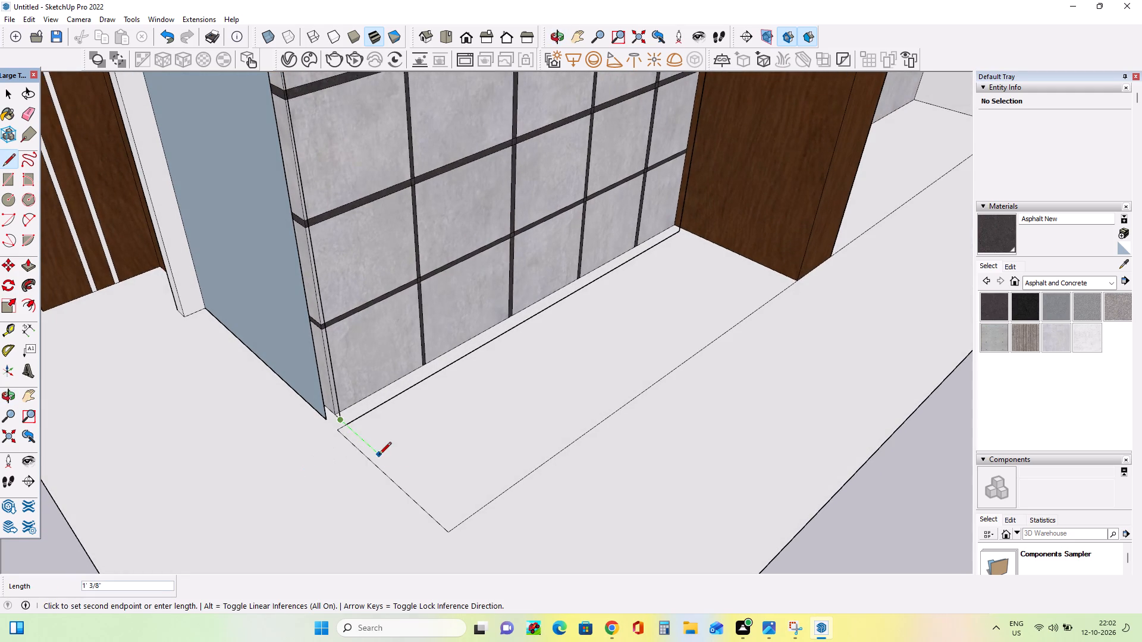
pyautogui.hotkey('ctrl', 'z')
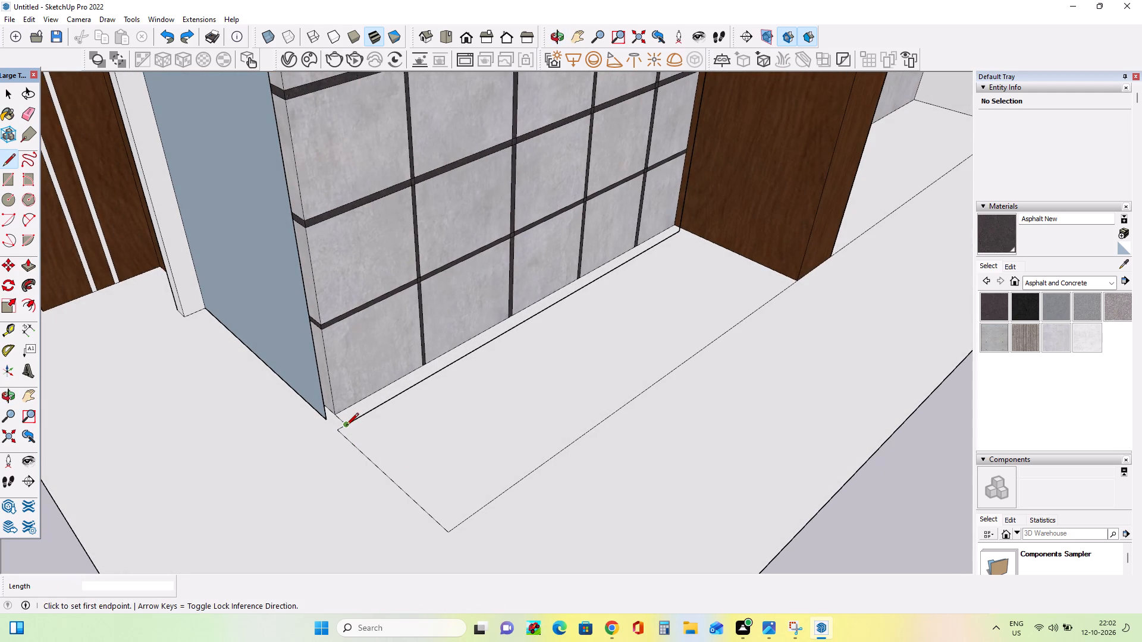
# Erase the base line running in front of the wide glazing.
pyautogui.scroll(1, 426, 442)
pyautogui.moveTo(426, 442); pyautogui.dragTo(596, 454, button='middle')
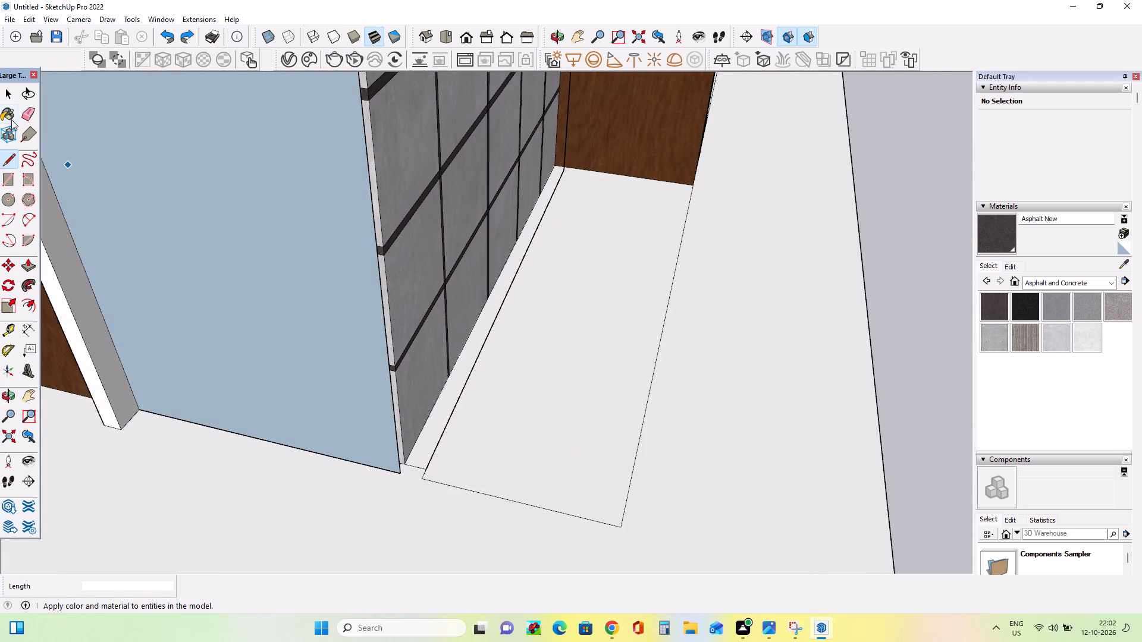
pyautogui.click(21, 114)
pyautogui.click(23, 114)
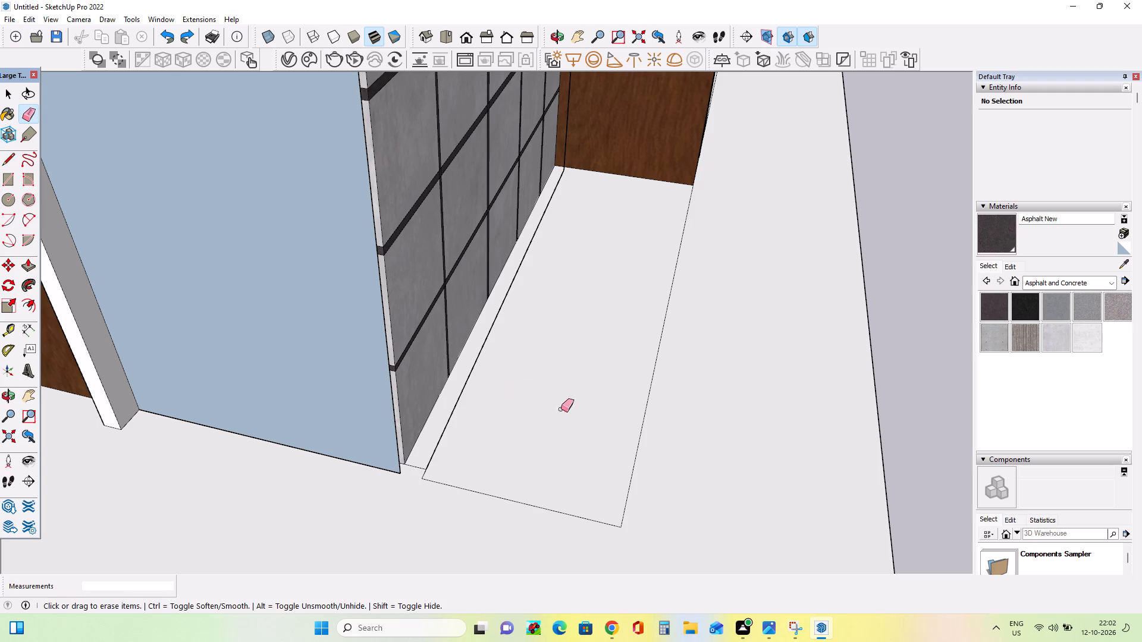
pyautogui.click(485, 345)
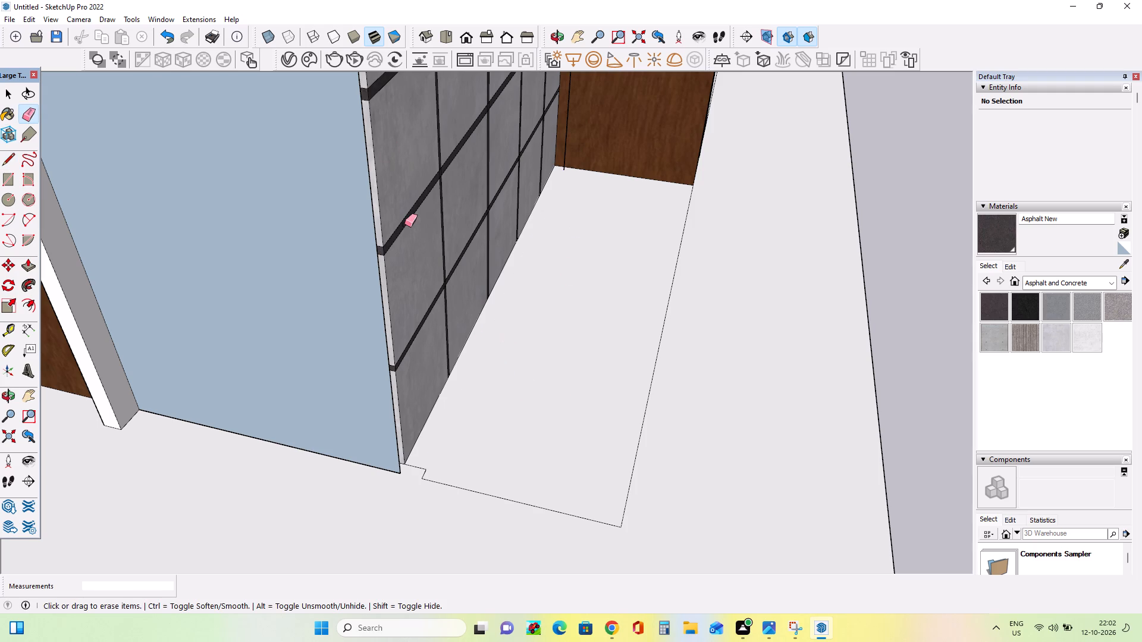
# Draw a base line about 8' 8 15/16" from the portal's foot, continuing about 11' 11 3/8" up to the frame's underside, closing the wide front face.
pyautogui.click(2, 166)
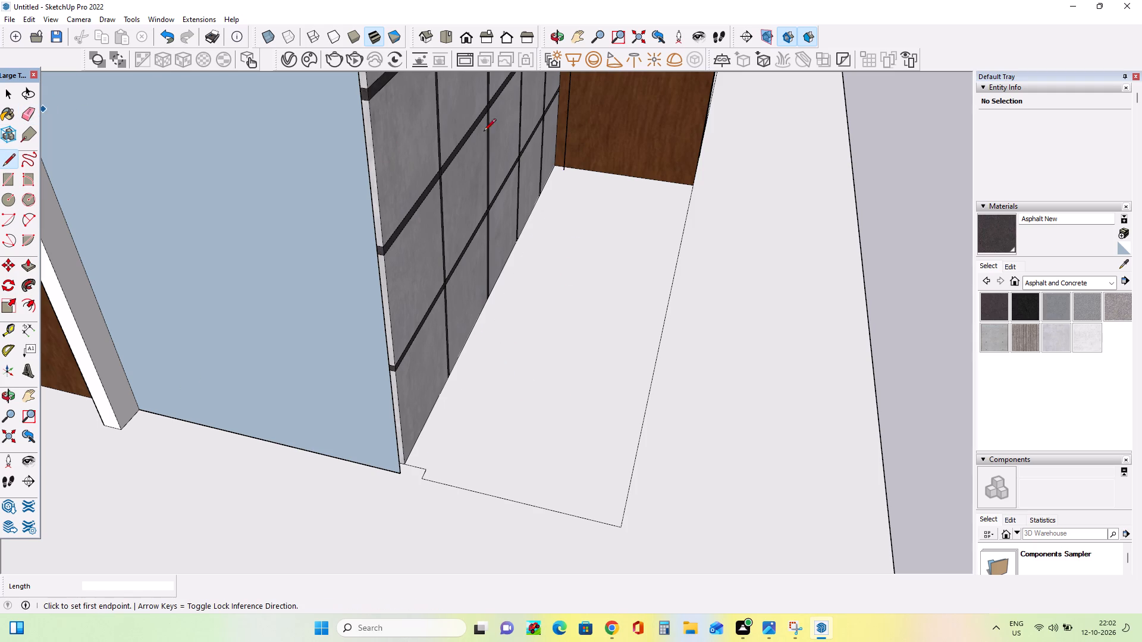
pyautogui.click(563, 167)
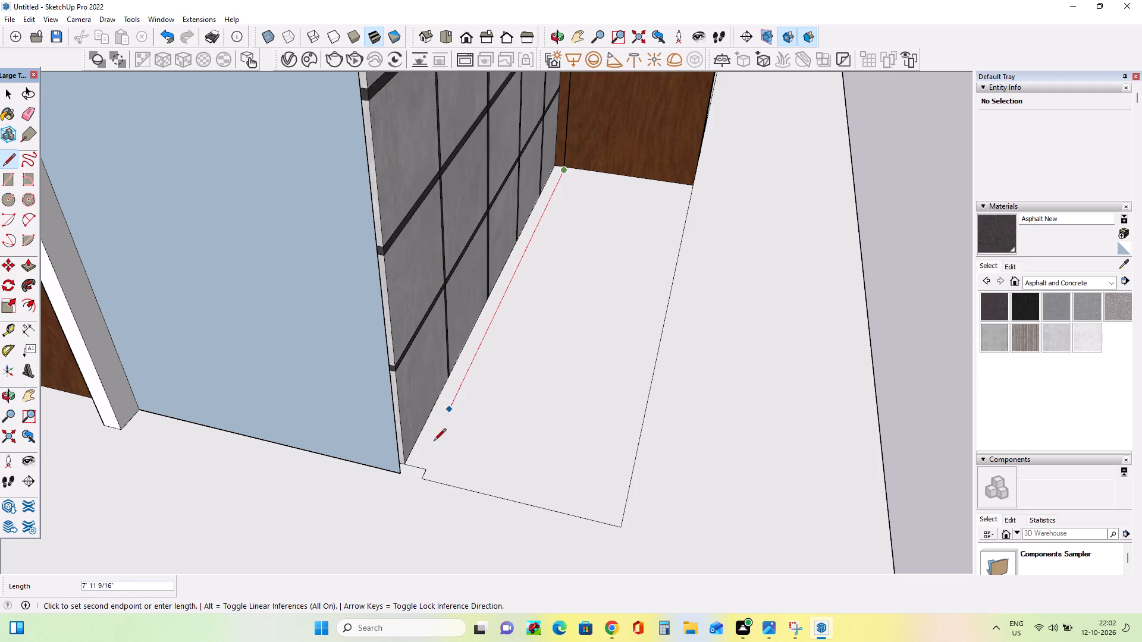
pyautogui.click(418, 467)
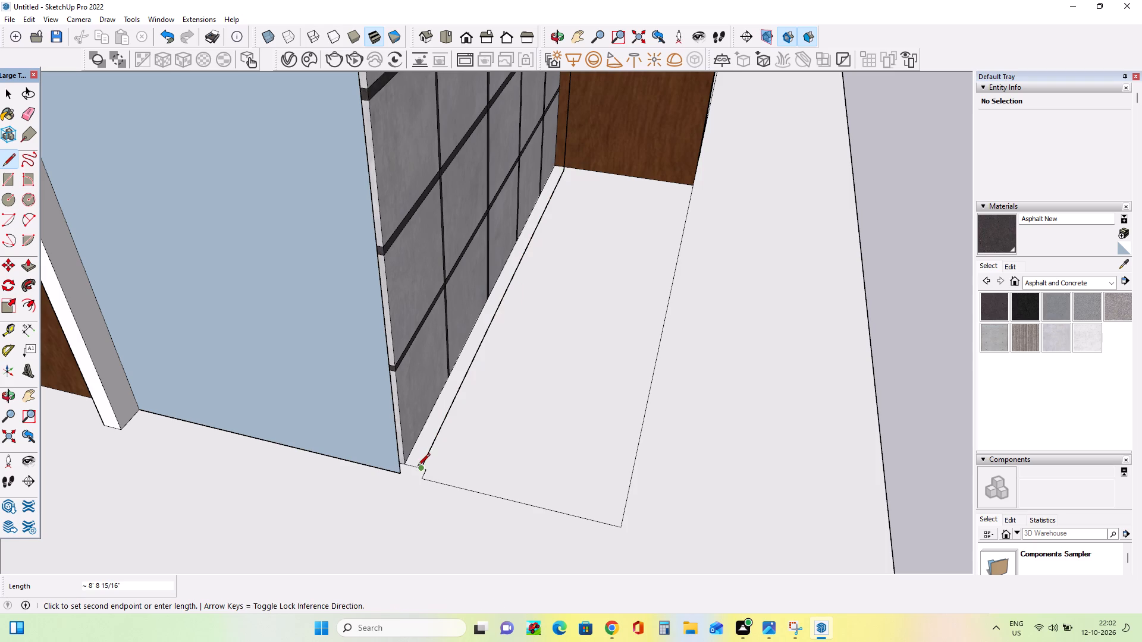
pyautogui.click(419, 468)
pyautogui.scroll(-9, 410, 382)
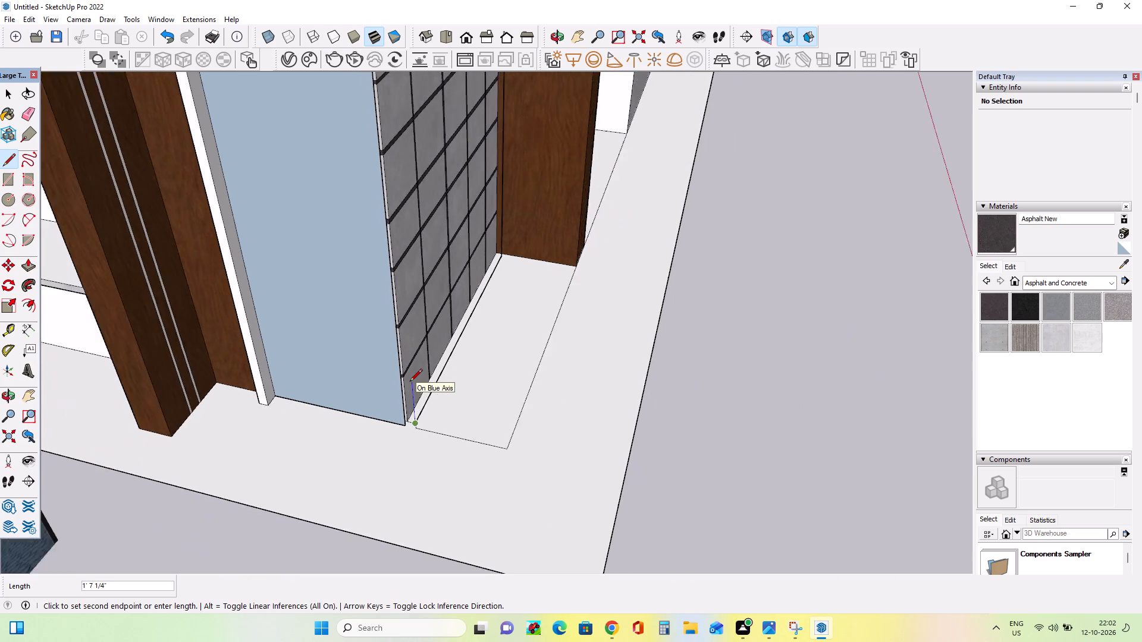
pyautogui.scroll(-10, 410, 382)
pyautogui.moveTo(411, 361); pyautogui.dragTo(407, 139, button='middle')
pyautogui.scroll(3, 414, 231)
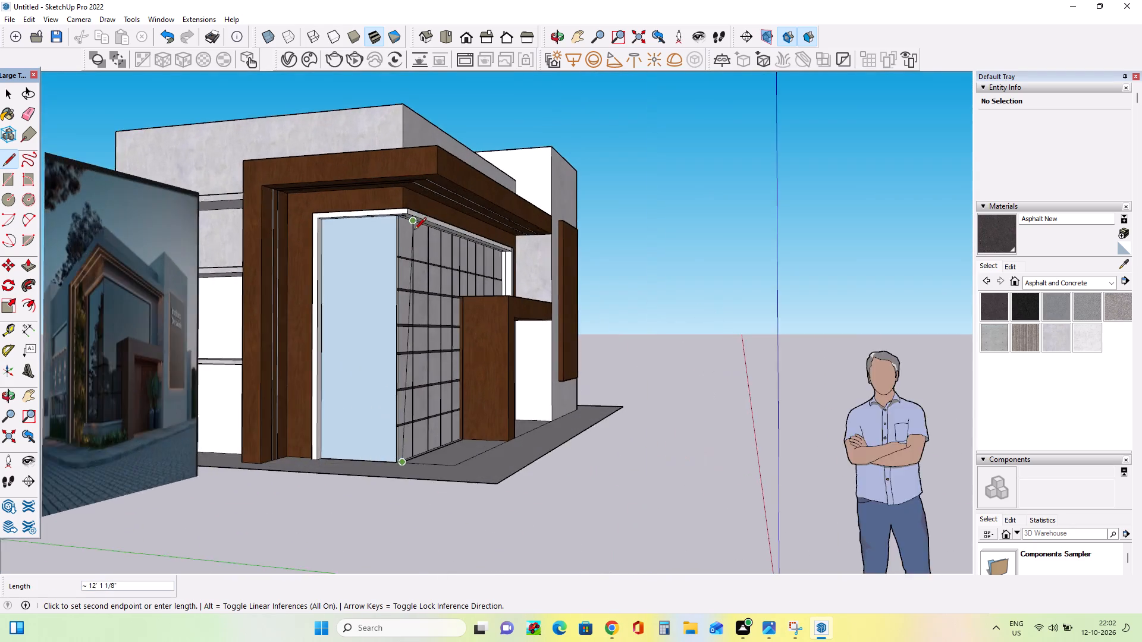
pyautogui.scroll(10, 414, 231)
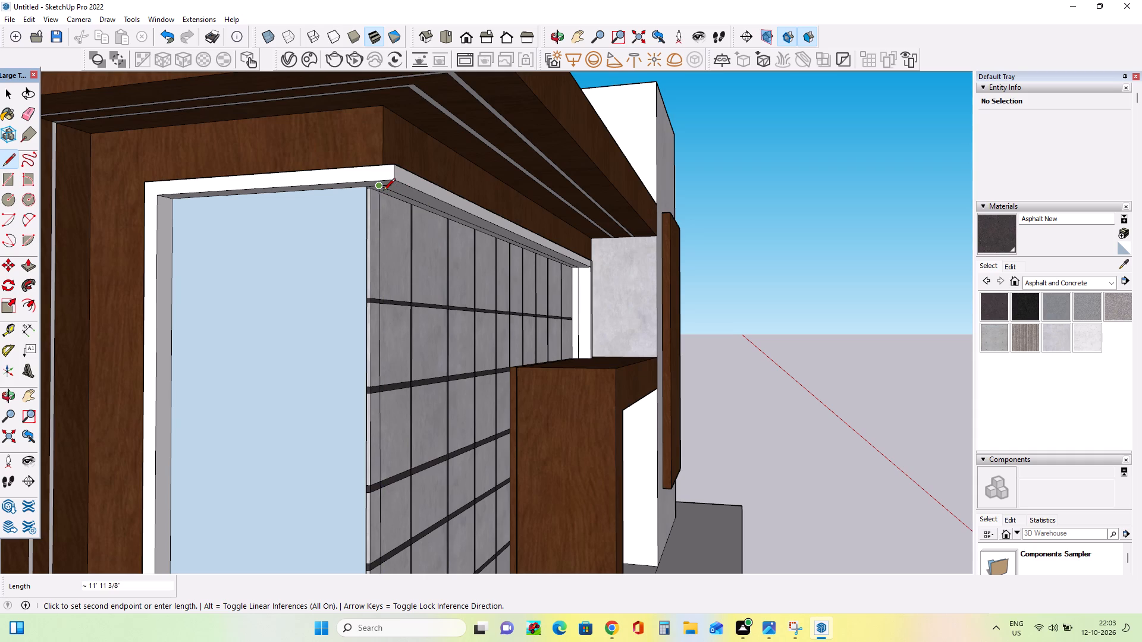
pyautogui.click(387, 192)
# Draw a line about 2 13/16" under the frame, bridging the side glass pane's top corner to the wide front face.
pyautogui.moveTo(407, 232); pyautogui.dragTo(403, 244, button='middle')
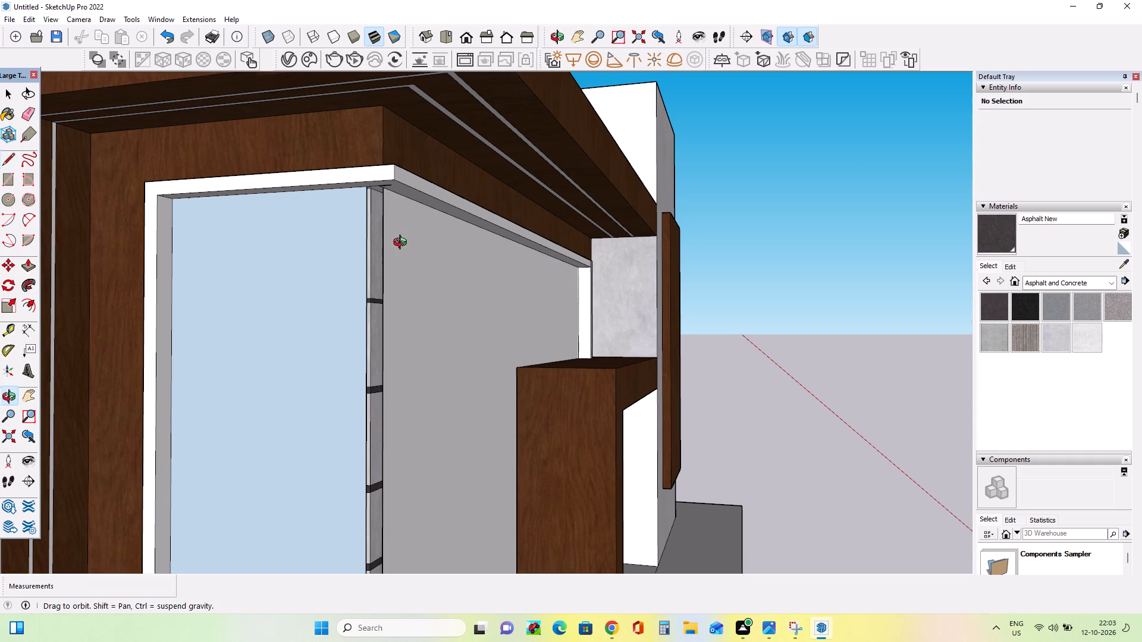
pyautogui.moveTo(403, 244); pyautogui.dragTo(227, 243, button='middle')
pyautogui.scroll(-3, 286, 233)
pyautogui.moveTo(283, 247); pyautogui.dragTo(405, 194, button='middle')
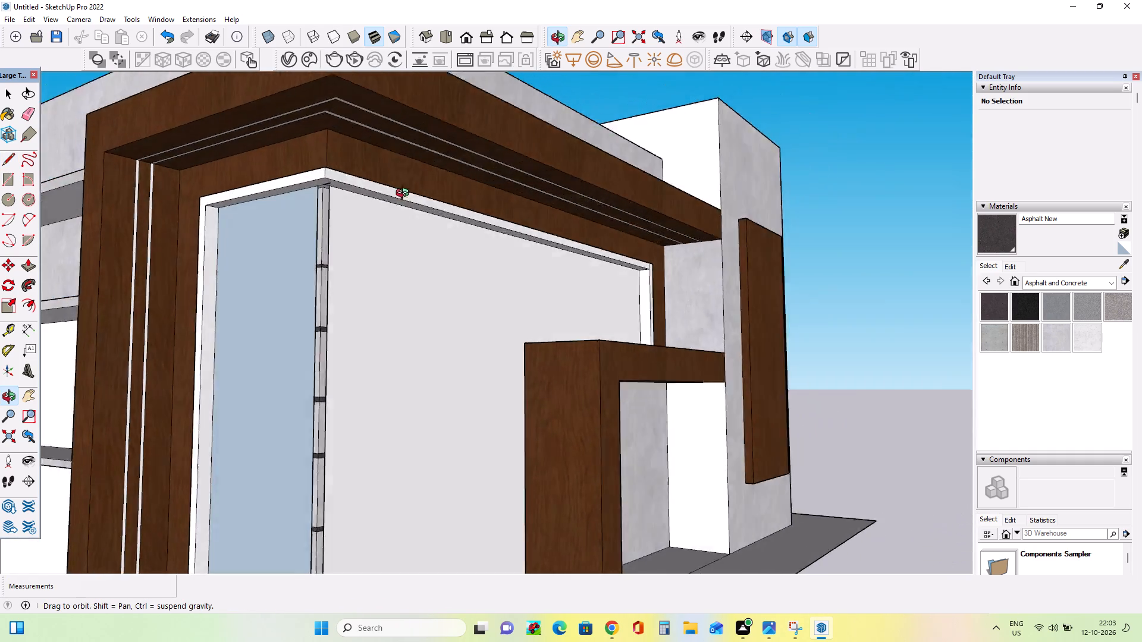
pyautogui.moveTo(405, 194); pyautogui.dragTo(545, 187, button='middle')
pyautogui.scroll(10, 491, 168)
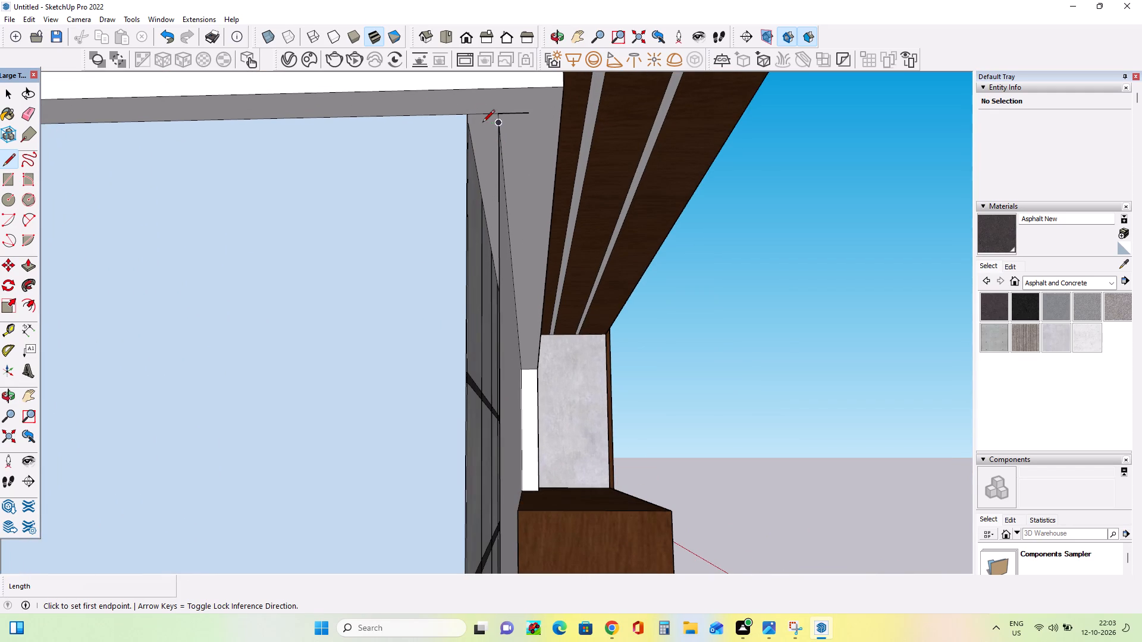
pyautogui.click(466, 119)
pyautogui.click(501, 117)
# Draw a short base line joining the wide front face's bottom corner to the side glass pane's bottom corner.
pyautogui.scroll(-17, 491, 245)
pyautogui.scroll(2, 489, 447)
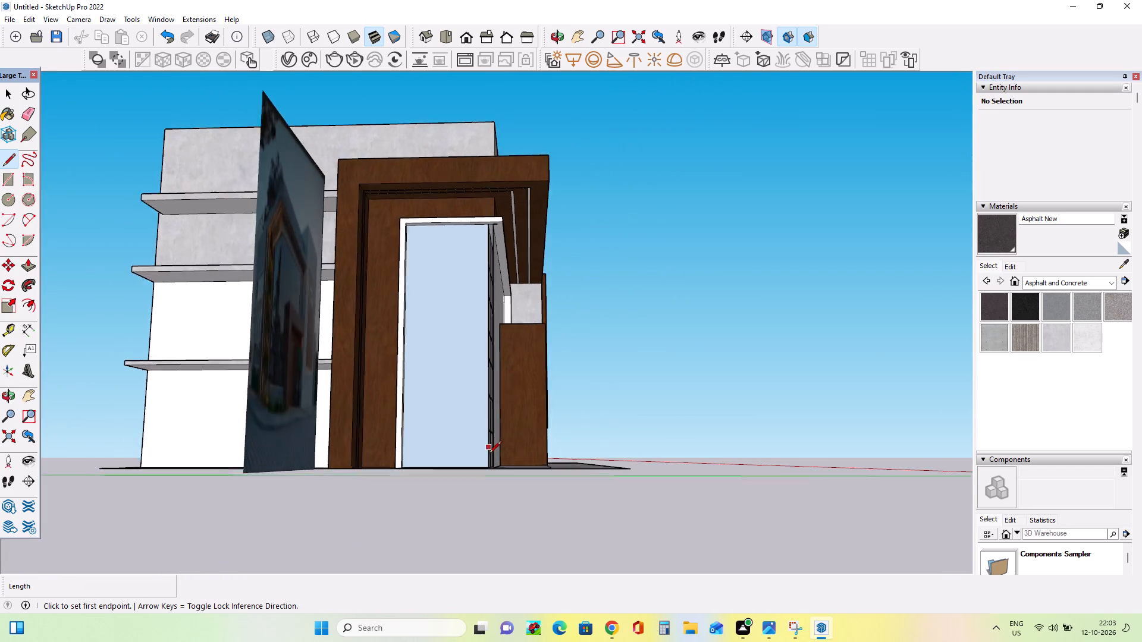
pyautogui.scroll(9, 489, 454)
pyautogui.click(496, 472)
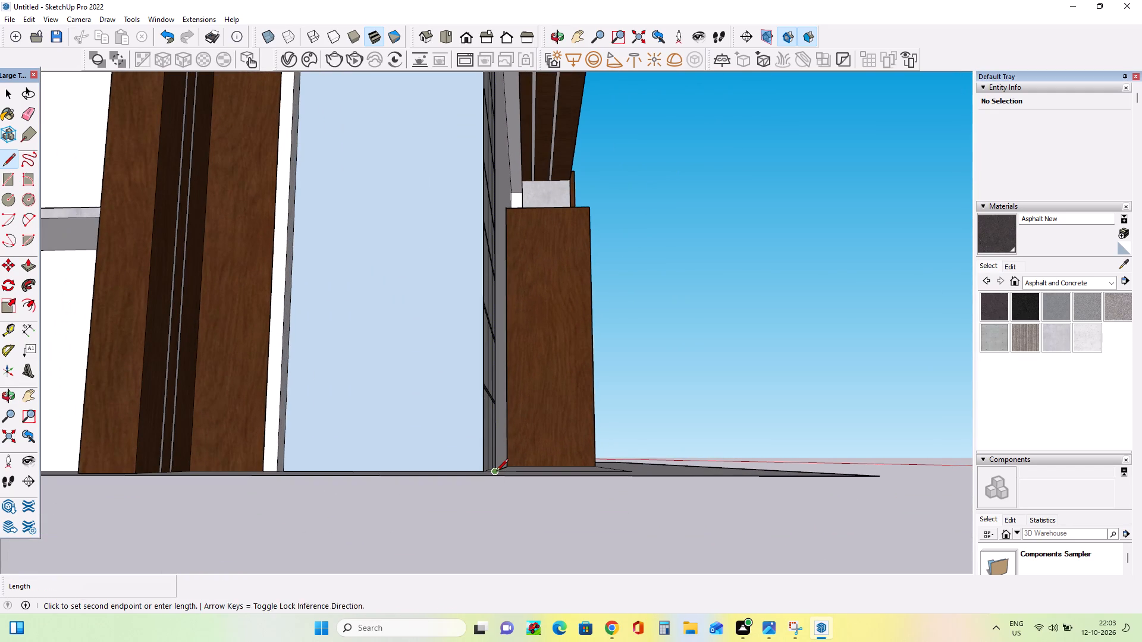
pyautogui.click(482, 470)
# Redraw the bridging line of about 2 13/16" across the corner gap under the frame.
pyautogui.scroll(-4, 499, 302)
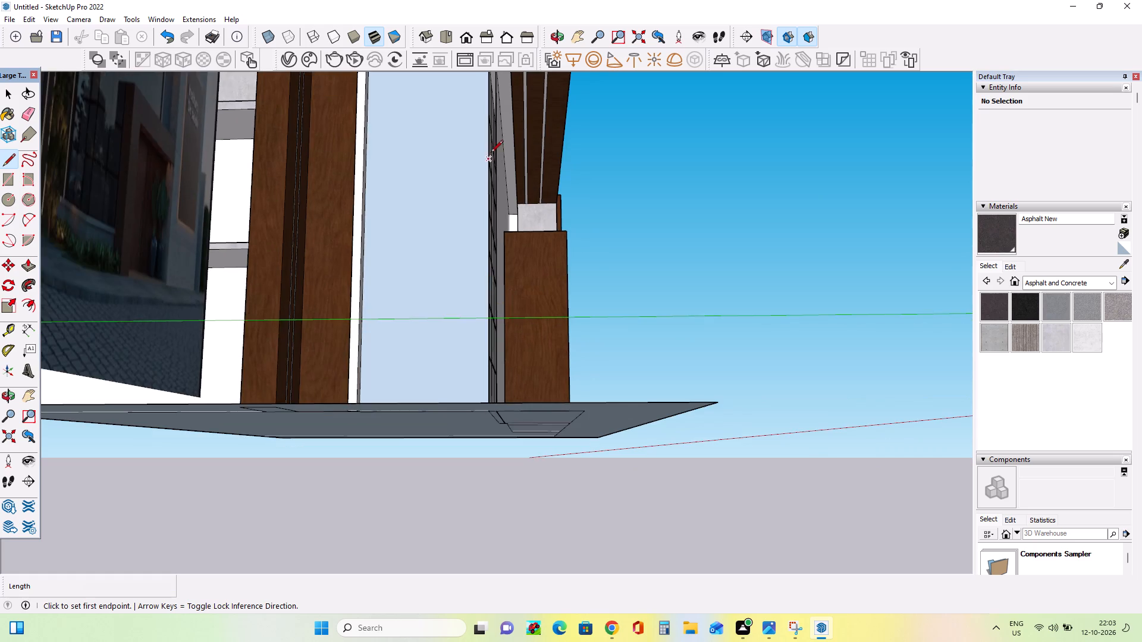
pyautogui.scroll(-9, 491, 150)
pyautogui.scroll(10, 488, 106)
pyautogui.scroll(-1, 491, 127)
pyautogui.scroll(5, 491, 127)
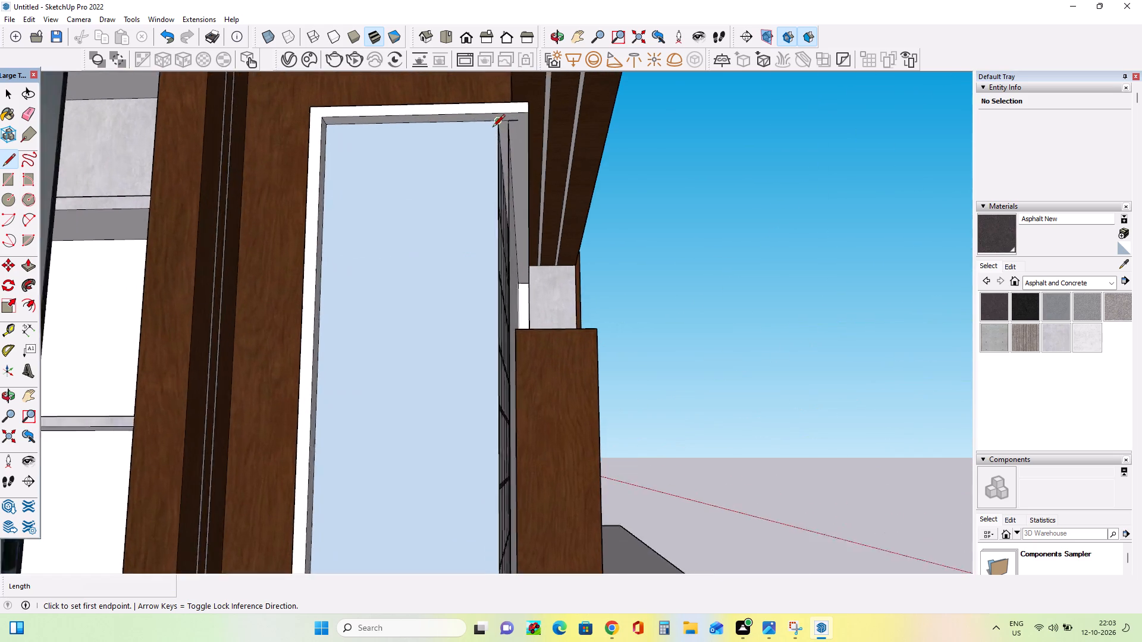
pyautogui.scroll(2, 492, 128)
pyautogui.click(499, 118)
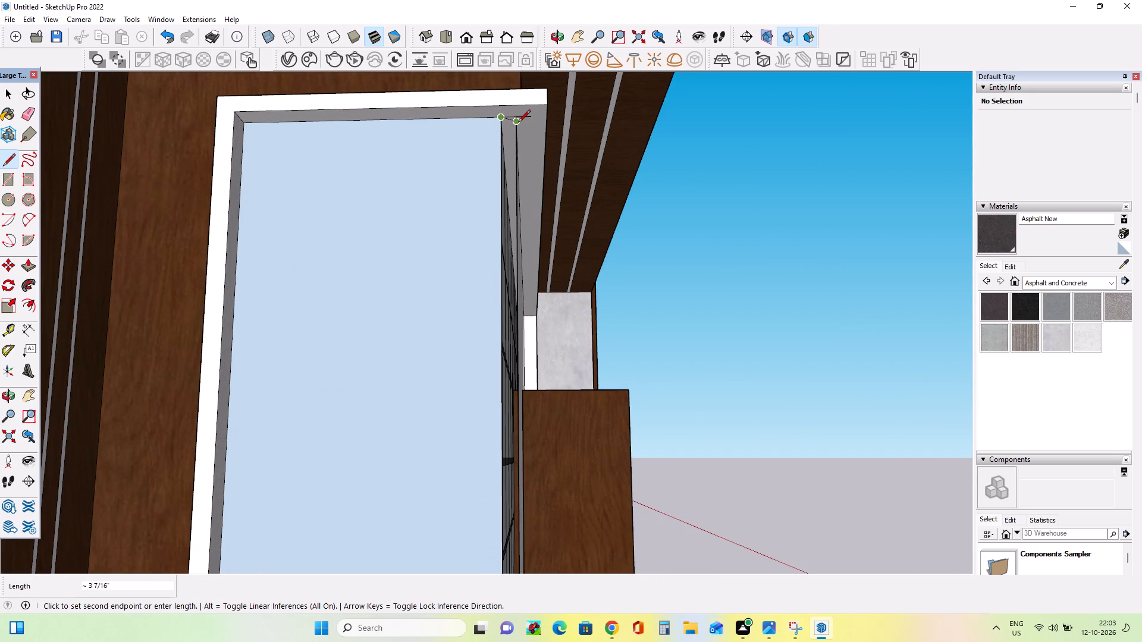
pyautogui.click(518, 118)
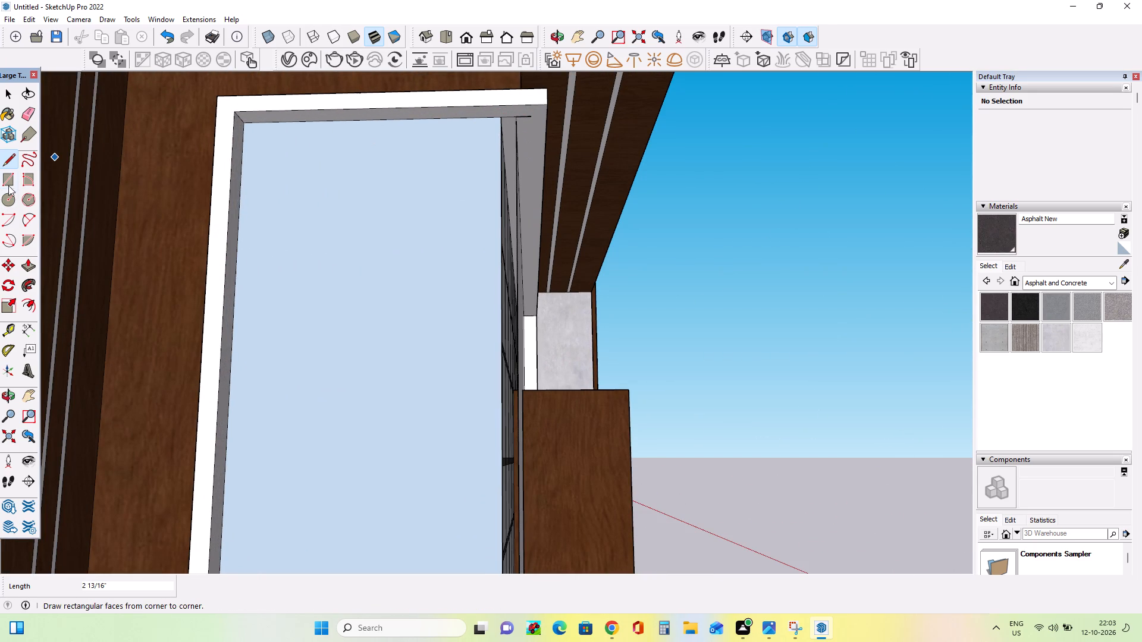
# Draw a rectangle about 3 7/16" by 11' 11 3/8" filling the narrow gap between the side pane and wide front face.
pyautogui.click(8, 182)
pyautogui.click(502, 116)
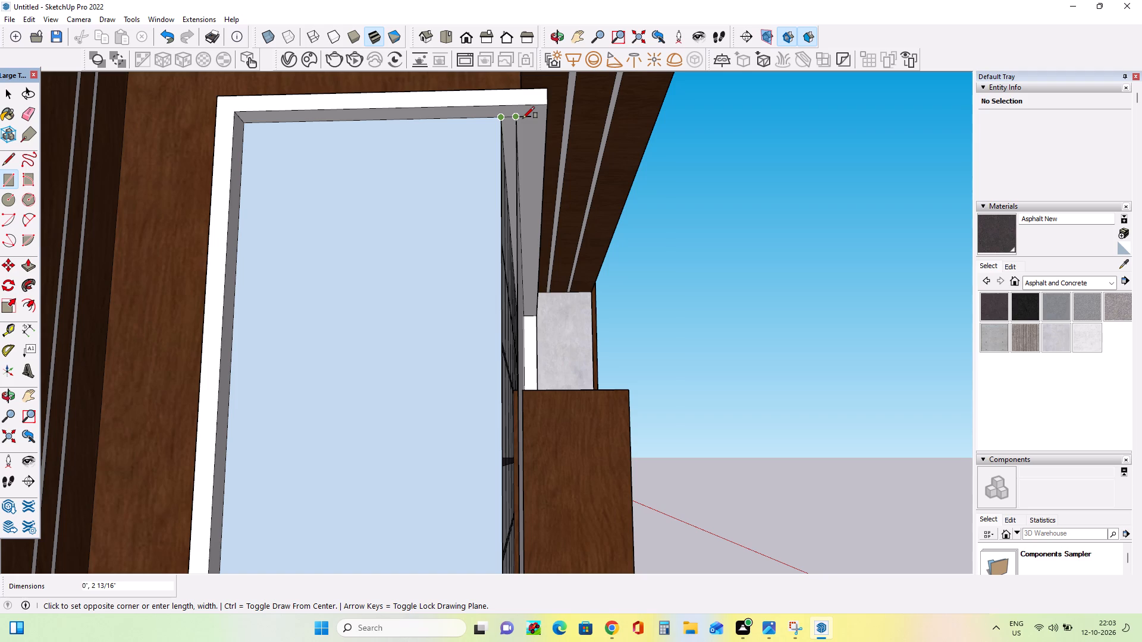
pyautogui.click(523, 118)
pyautogui.scroll(-8, 504, 441)
pyautogui.scroll(-4, 511, 531)
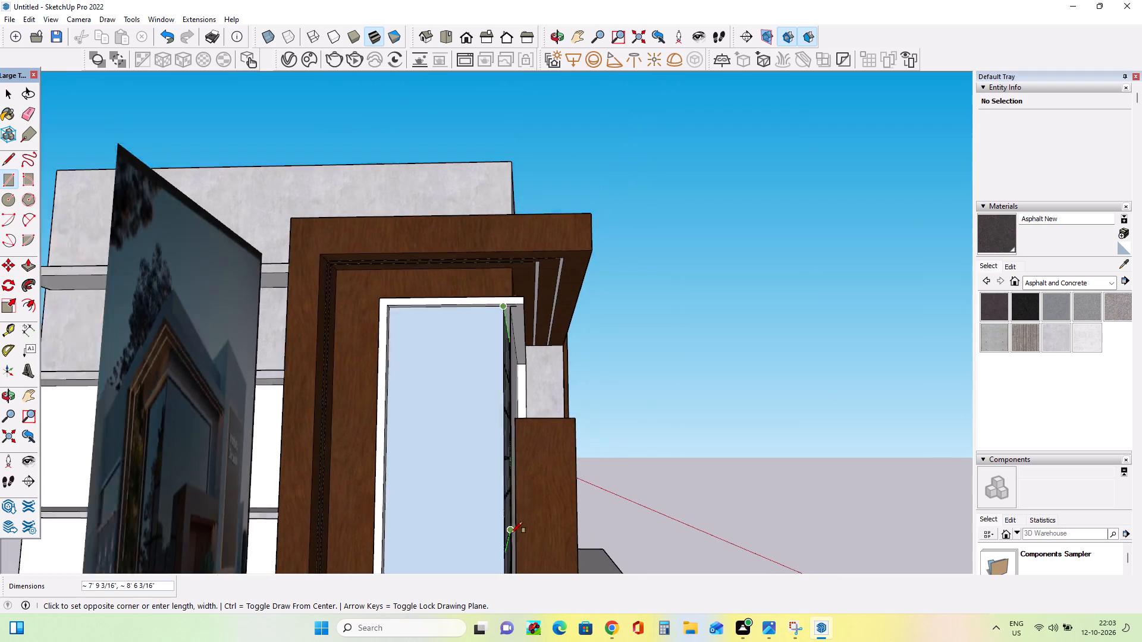
pyautogui.scroll(-10, 512, 520)
pyautogui.scroll(11, 516, 552)
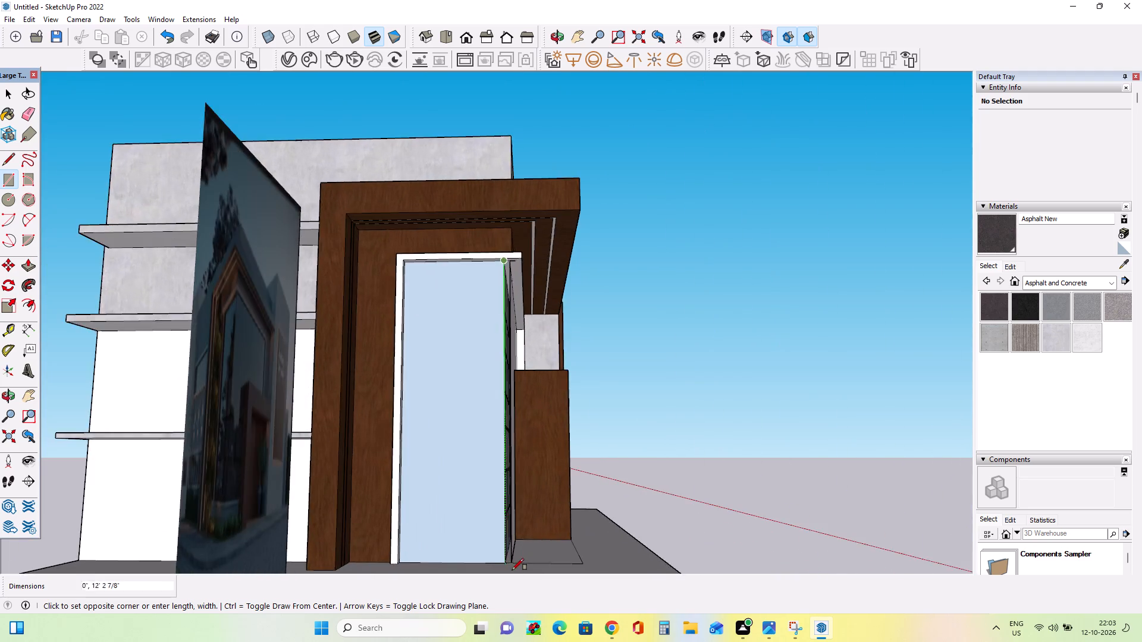
pyautogui.scroll(4, 512, 570)
pyautogui.click(509, 558)
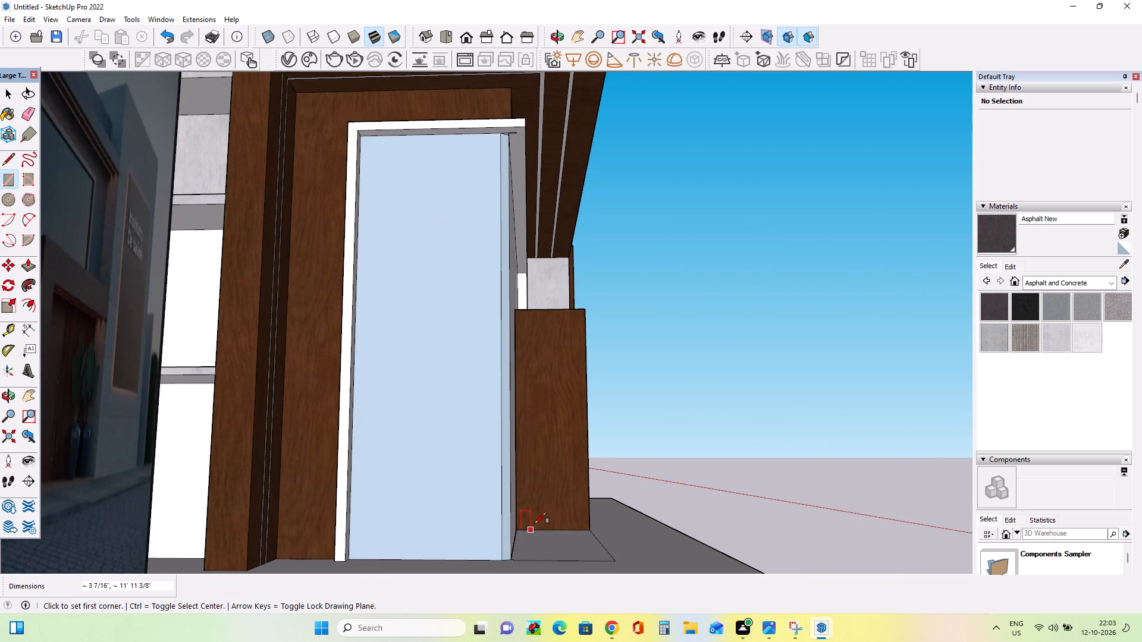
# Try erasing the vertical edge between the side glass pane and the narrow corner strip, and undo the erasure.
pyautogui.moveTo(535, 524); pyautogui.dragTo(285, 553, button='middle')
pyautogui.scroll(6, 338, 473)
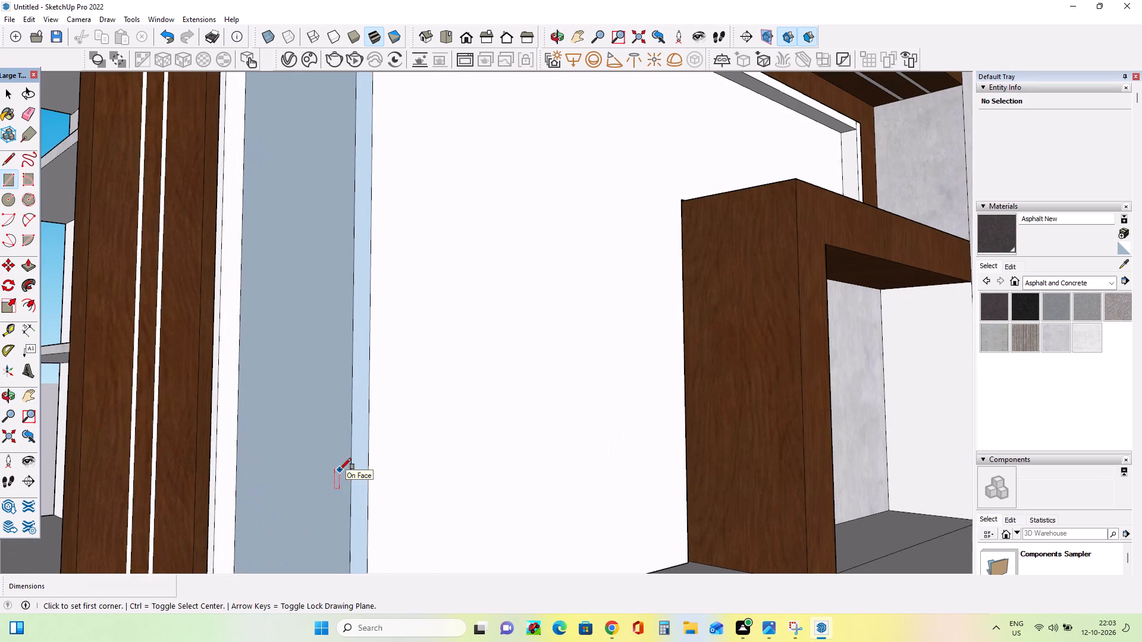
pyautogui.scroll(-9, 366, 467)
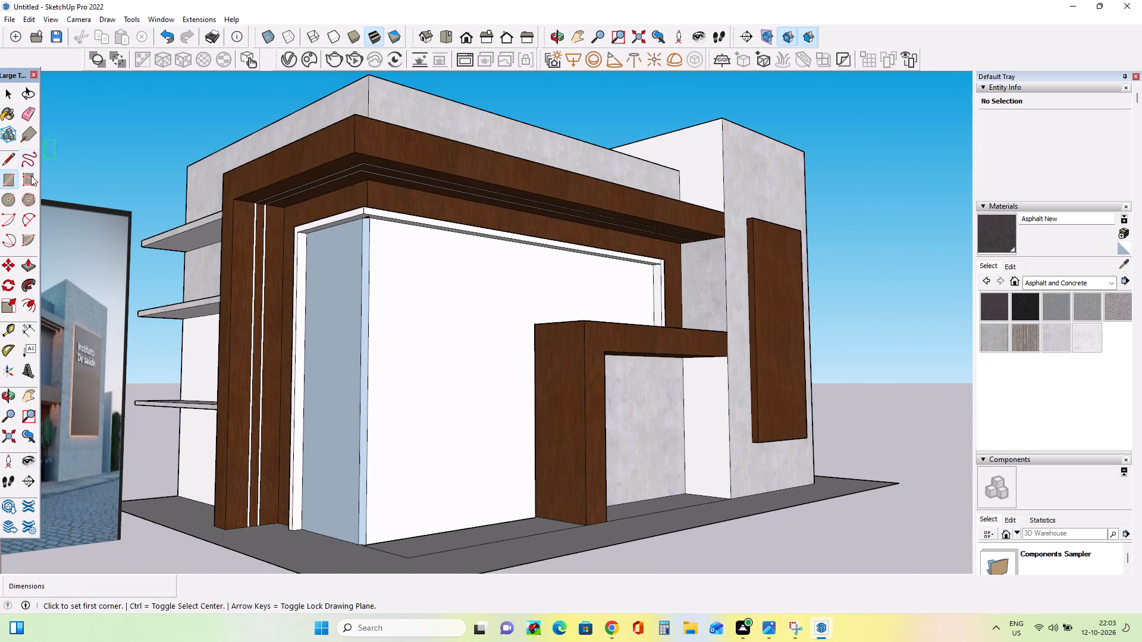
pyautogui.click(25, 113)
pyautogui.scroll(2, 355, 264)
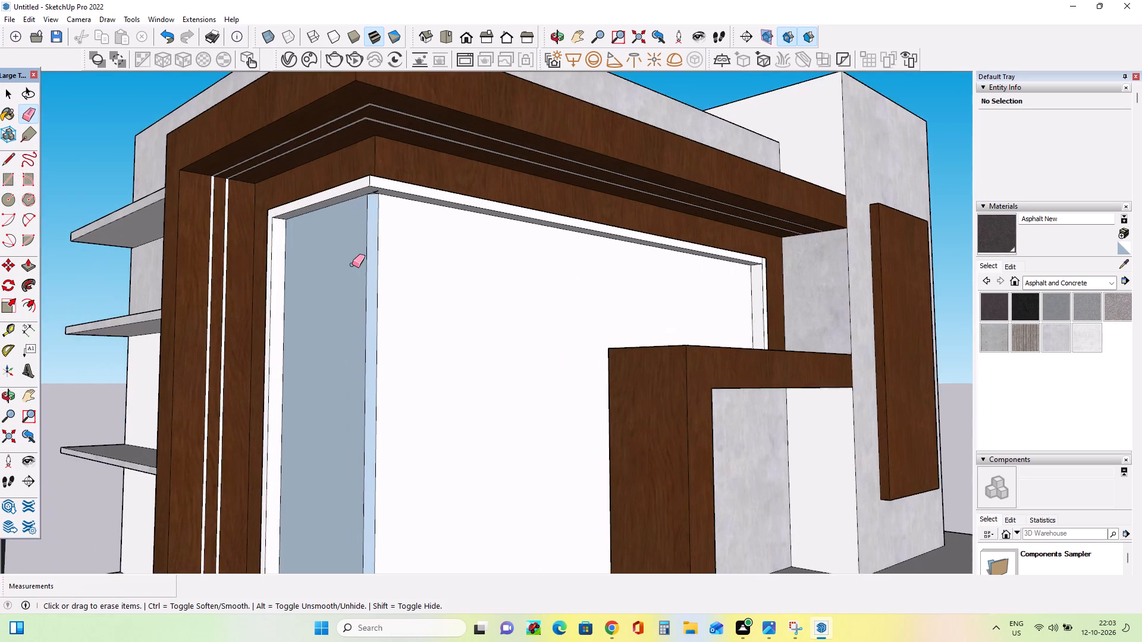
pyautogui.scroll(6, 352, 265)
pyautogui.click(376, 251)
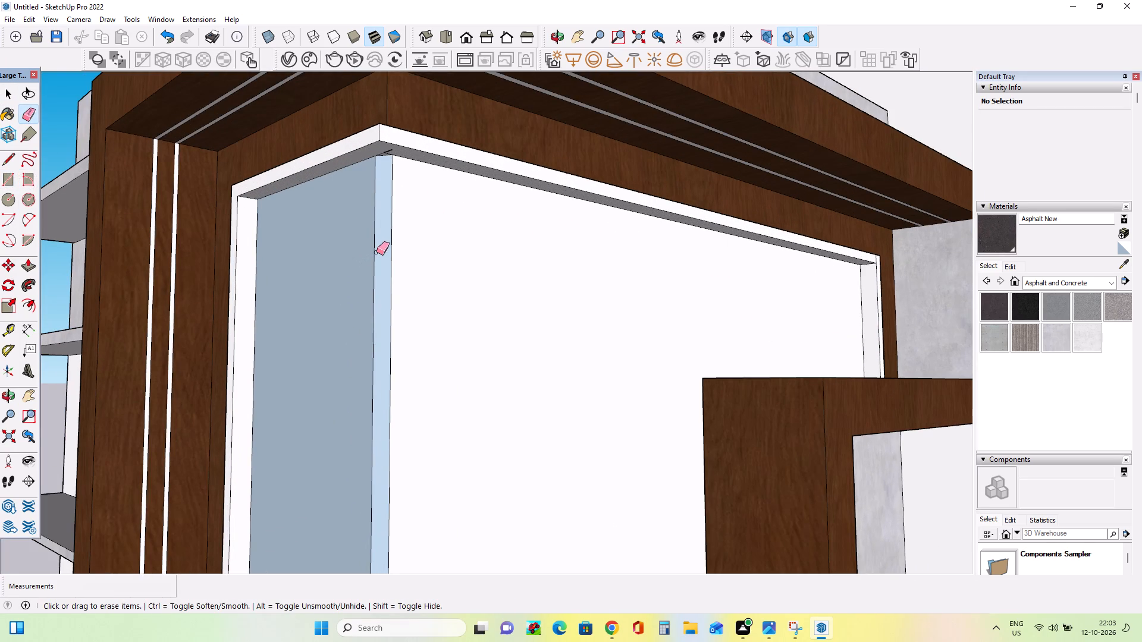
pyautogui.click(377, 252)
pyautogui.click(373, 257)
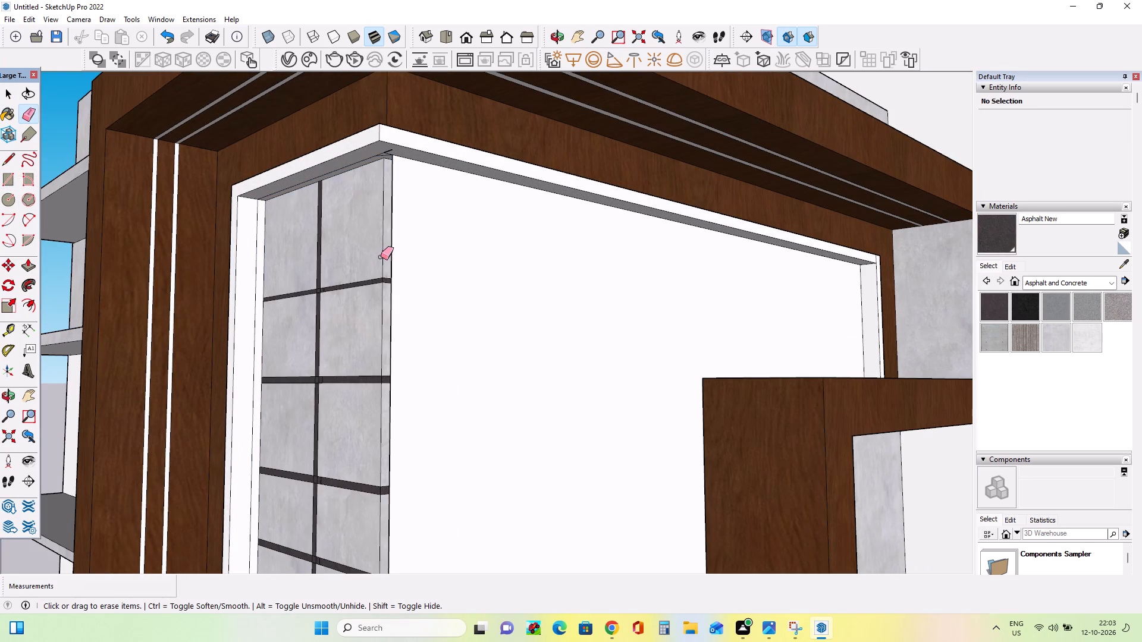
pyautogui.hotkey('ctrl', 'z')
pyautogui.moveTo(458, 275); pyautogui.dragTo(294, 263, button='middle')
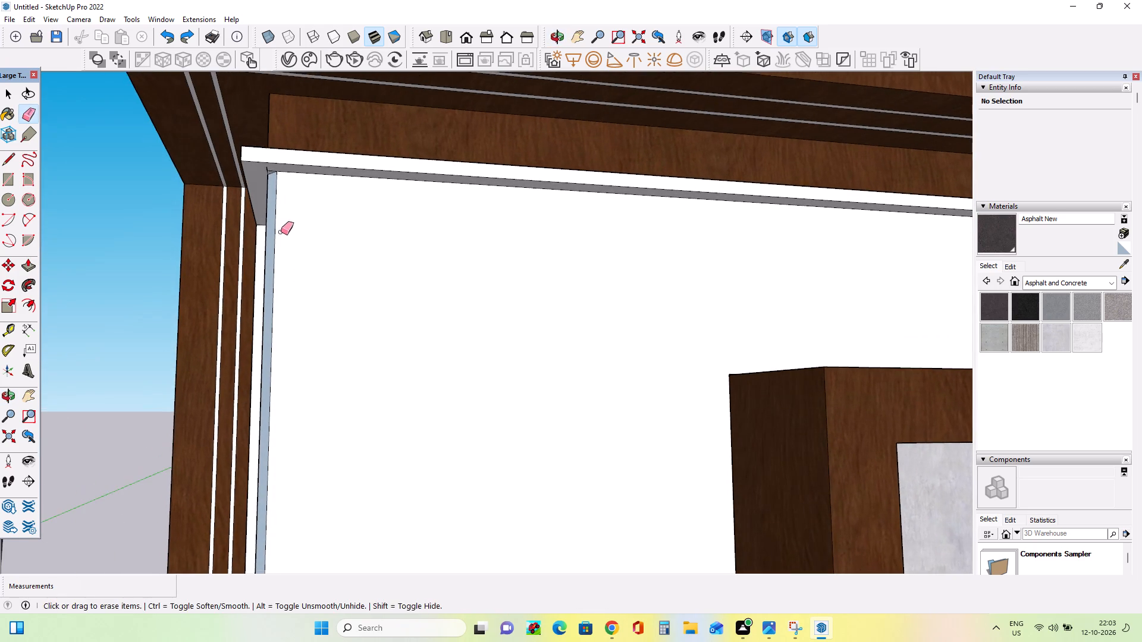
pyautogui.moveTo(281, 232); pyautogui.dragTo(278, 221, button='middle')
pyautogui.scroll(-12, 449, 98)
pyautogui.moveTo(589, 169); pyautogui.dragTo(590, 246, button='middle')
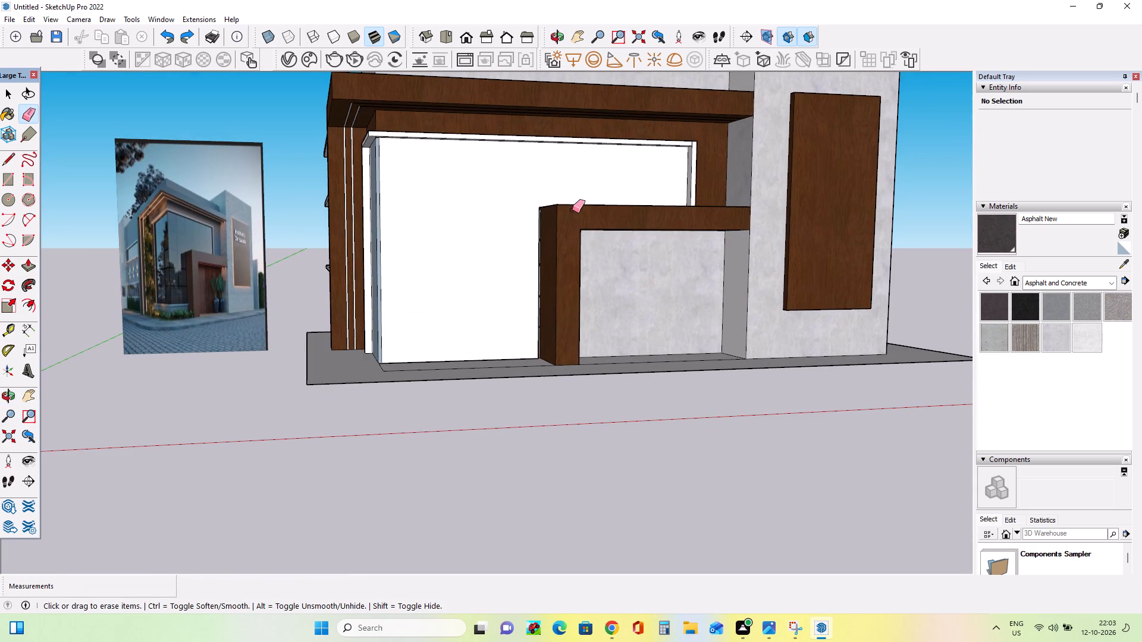
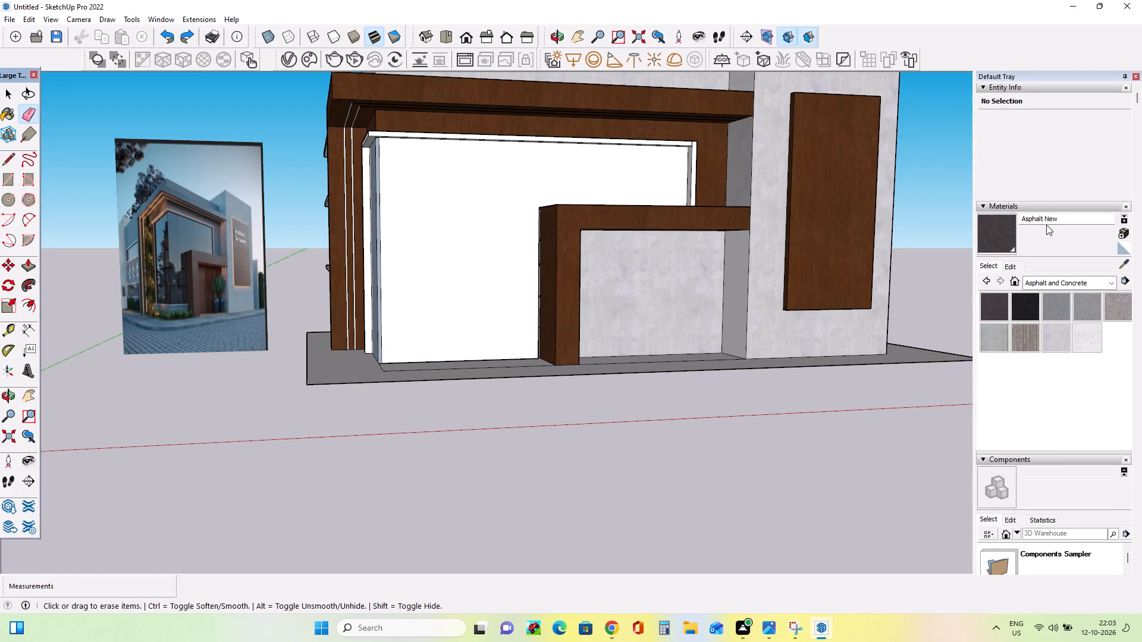
# Paint the side face of the brown entrance frame with Translucent Glass Gray from the Glass and Mirrors collection.
pyautogui.click(1057, 284)
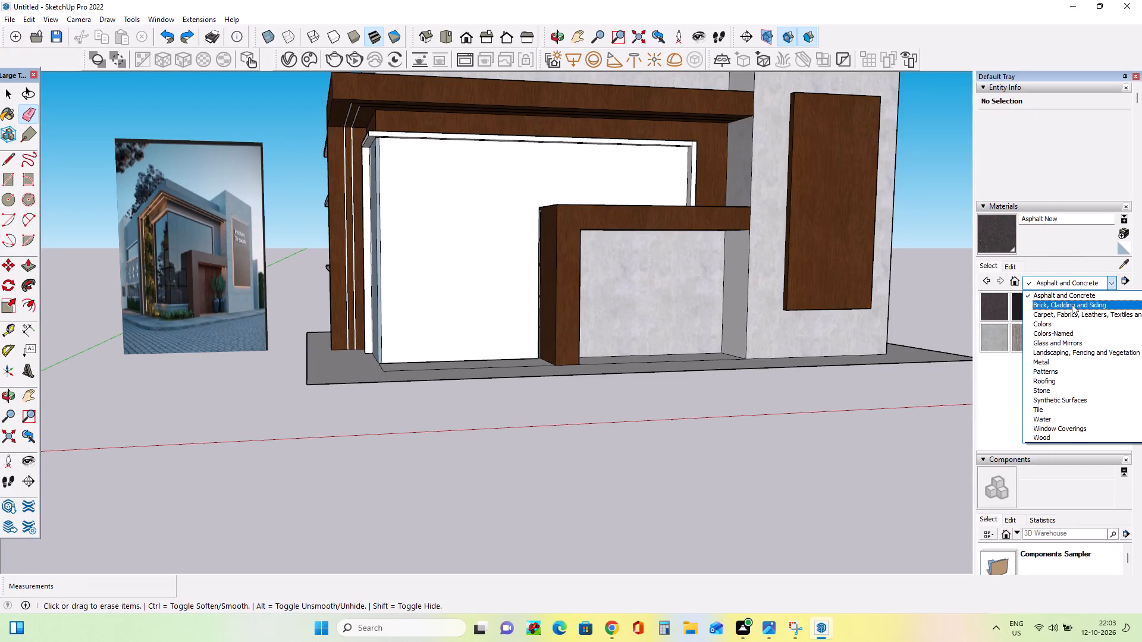
pyautogui.scroll(8, 1073, 301)
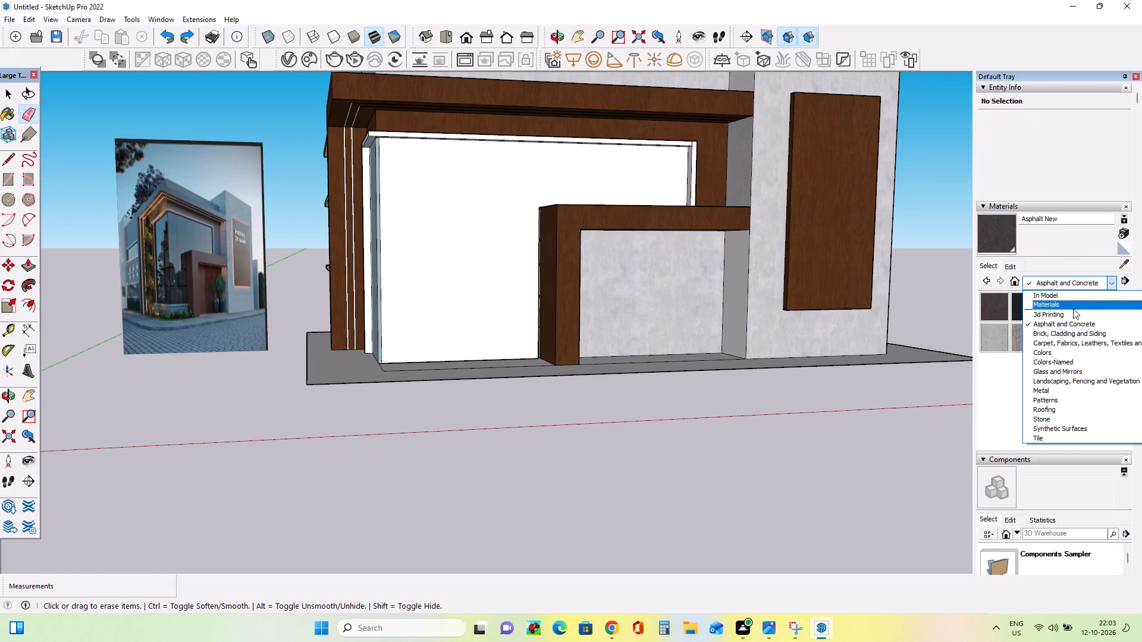
pyautogui.scroll(4, 1073, 311)
pyautogui.click(1084, 370)
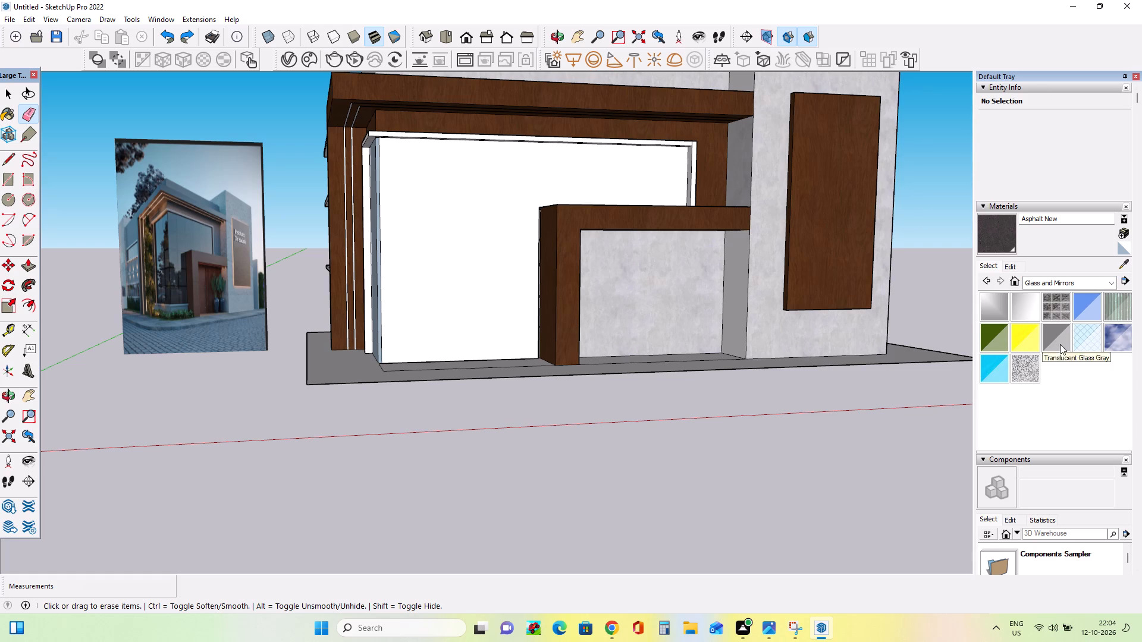
pyautogui.click(1060, 341)
pyautogui.click(544, 255)
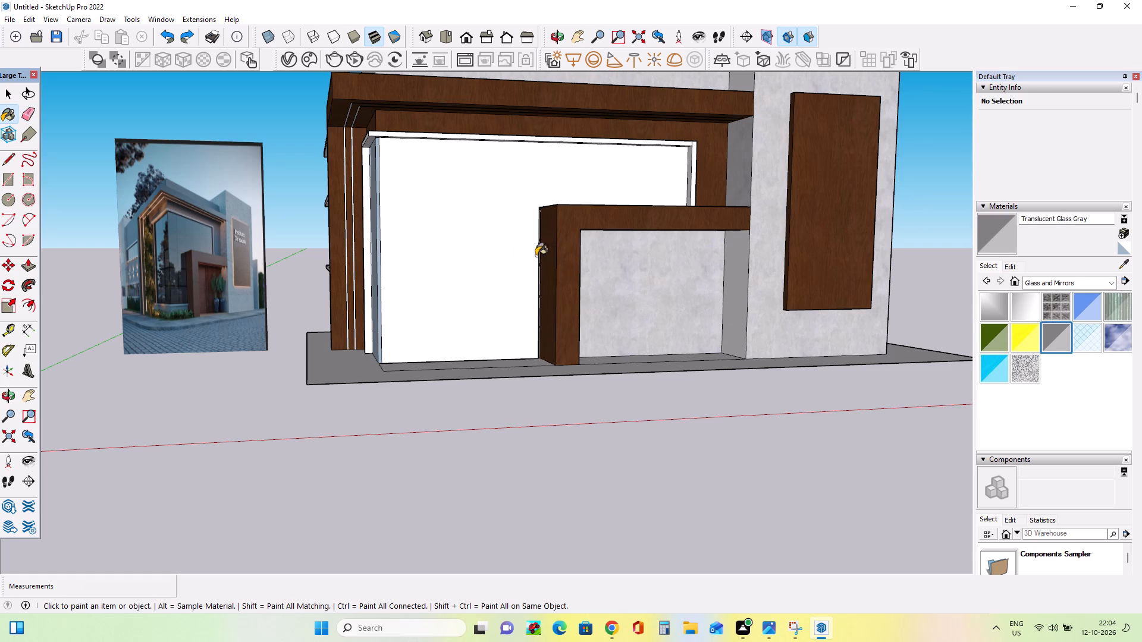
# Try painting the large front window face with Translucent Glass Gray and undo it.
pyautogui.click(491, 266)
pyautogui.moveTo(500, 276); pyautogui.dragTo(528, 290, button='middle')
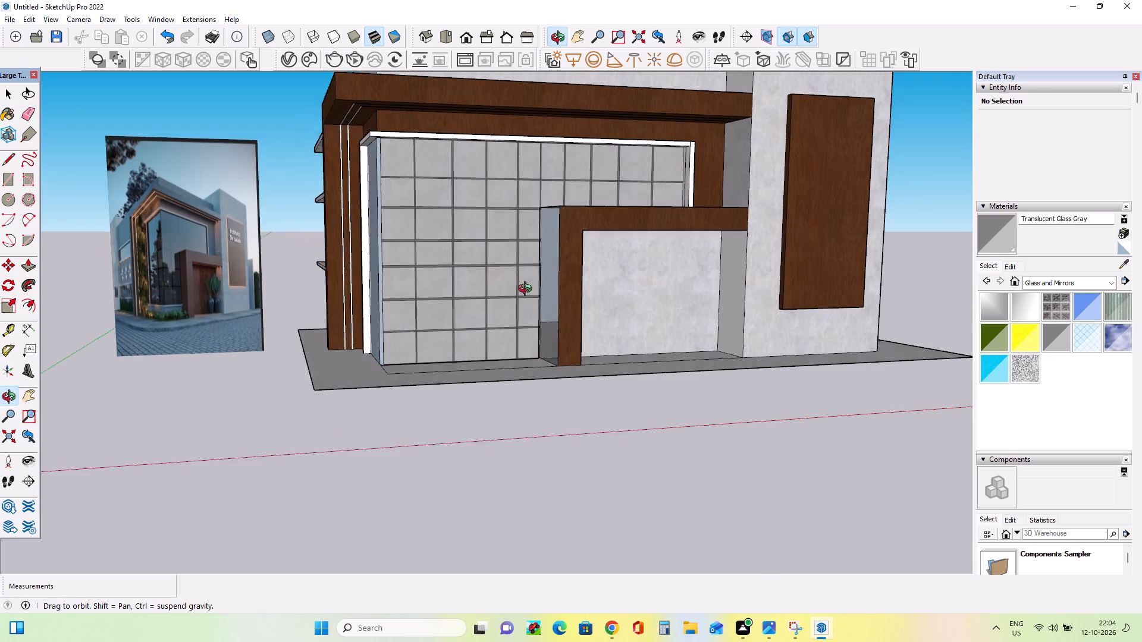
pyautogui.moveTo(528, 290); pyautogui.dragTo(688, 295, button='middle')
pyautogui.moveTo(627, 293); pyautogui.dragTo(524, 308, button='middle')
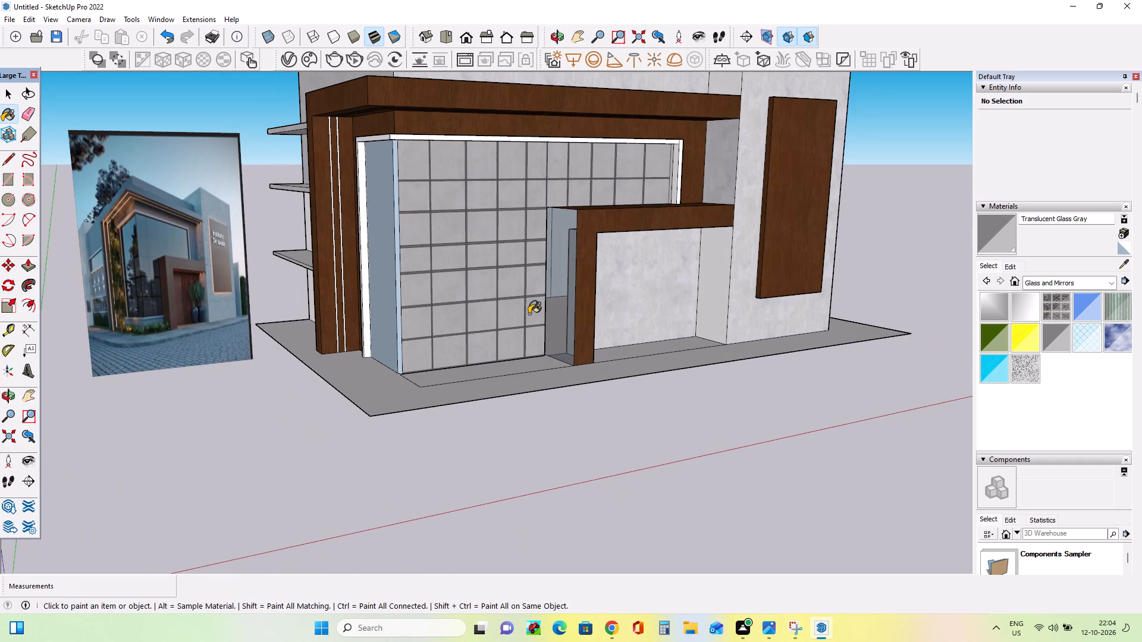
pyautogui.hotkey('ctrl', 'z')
# Paint the large front window face with Translucent Glass Gray.
pyautogui.moveTo(529, 314); pyautogui.dragTo(632, 301, button='middle')
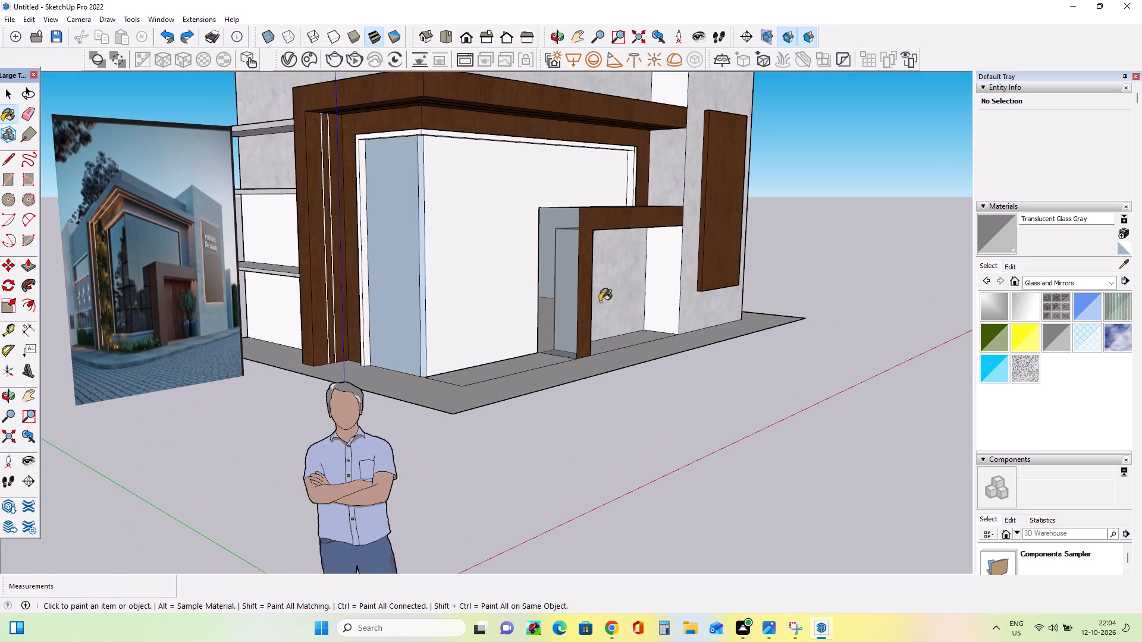
pyautogui.moveTo(565, 298); pyautogui.dragTo(557, 318, button='middle')
pyautogui.click(463, 265)
pyautogui.moveTo(555, 282); pyautogui.dragTo(384, 288, button='middle')
pyautogui.scroll(4, 413, 266)
pyautogui.scroll(-3, 425, 262)
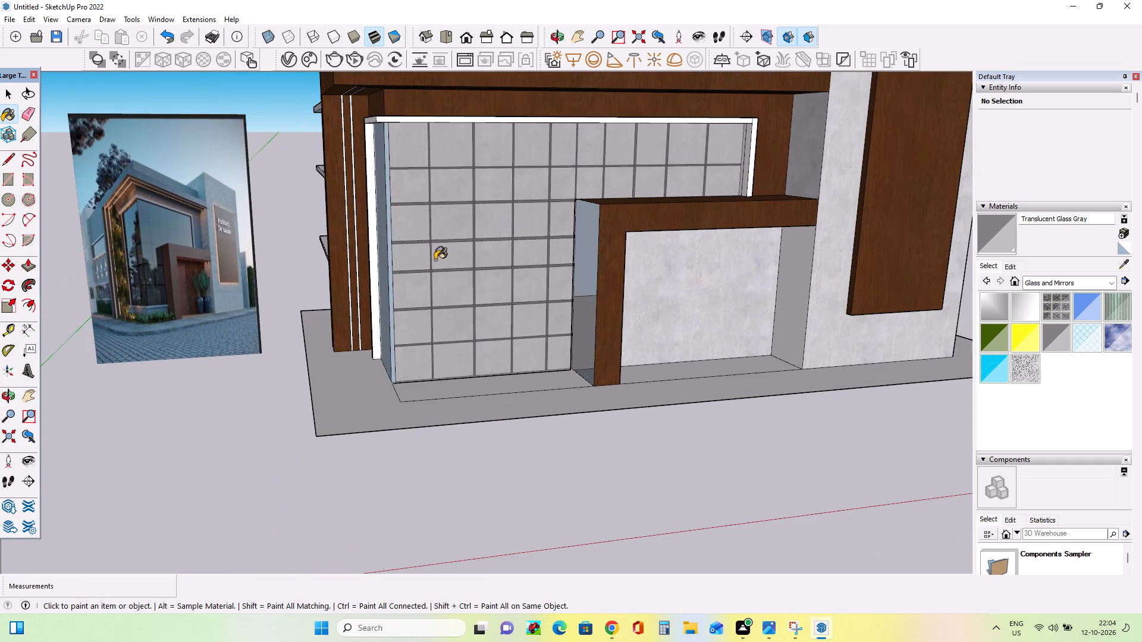
# Paint the window's side return face and its narrow vertical corner strip with Translucent Glass Gray.
pyautogui.moveTo(435, 259); pyautogui.dragTo(576, 279, button='middle')
pyautogui.scroll(7, 435, 306)
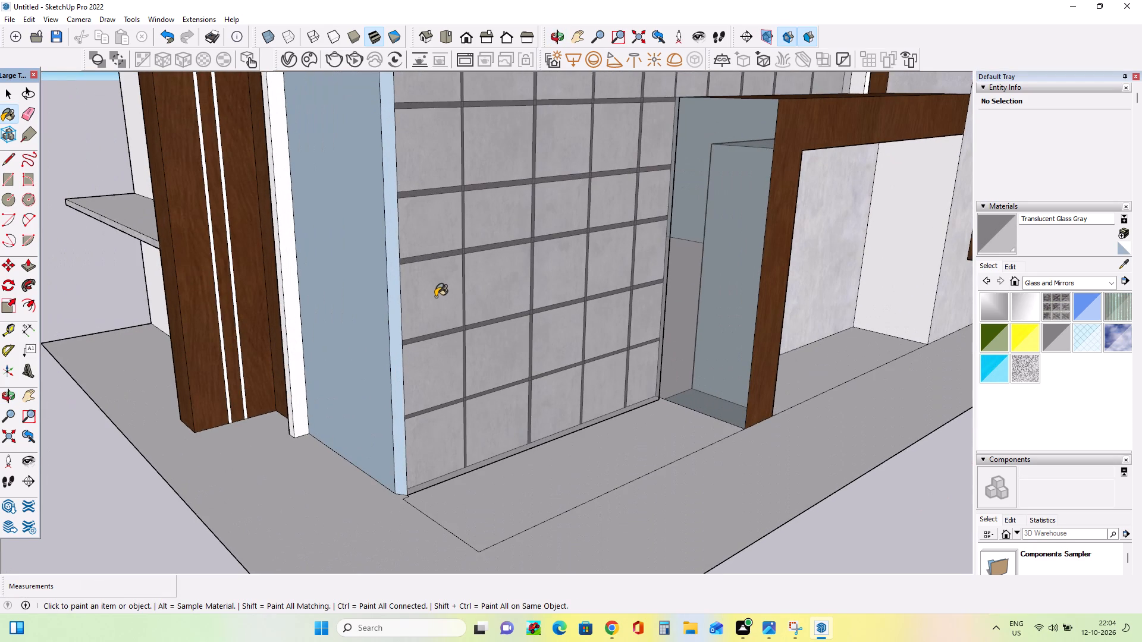
pyautogui.click(434, 296)
pyautogui.moveTo(462, 306); pyautogui.dragTo(551, 298, button='middle')
pyautogui.click(397, 330)
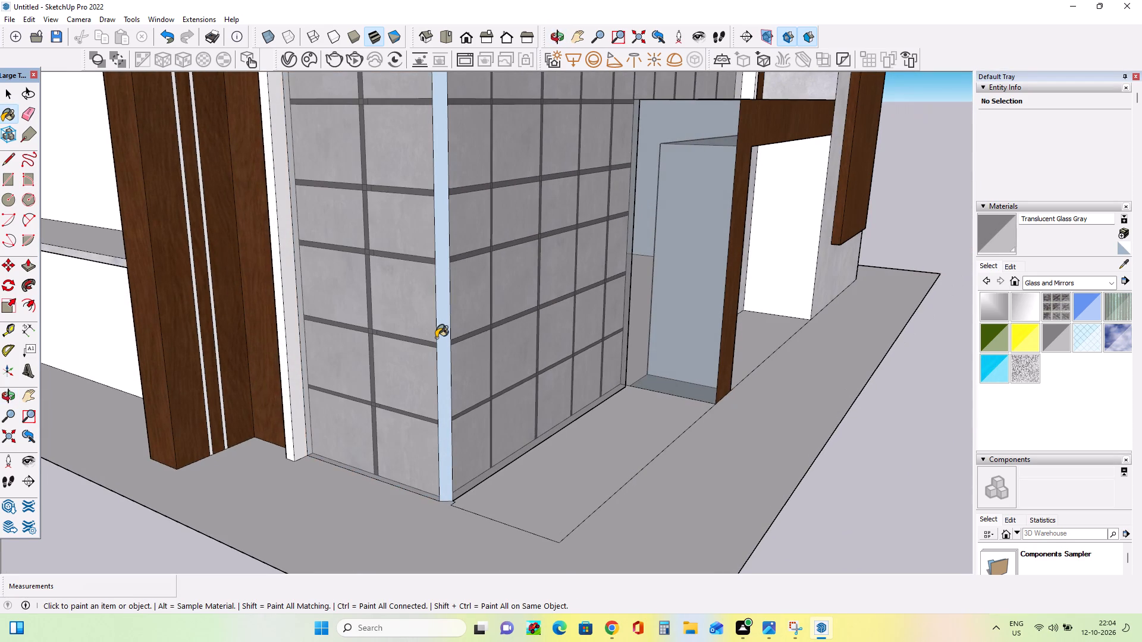
pyautogui.click(438, 341)
# Examine the glazed corner window and the tiled grid behind it from several angles and distances.
pyautogui.moveTo(528, 339); pyautogui.dragTo(311, 361, button='middle')
pyautogui.moveTo(416, 314); pyautogui.dragTo(415, 300, button='middle')
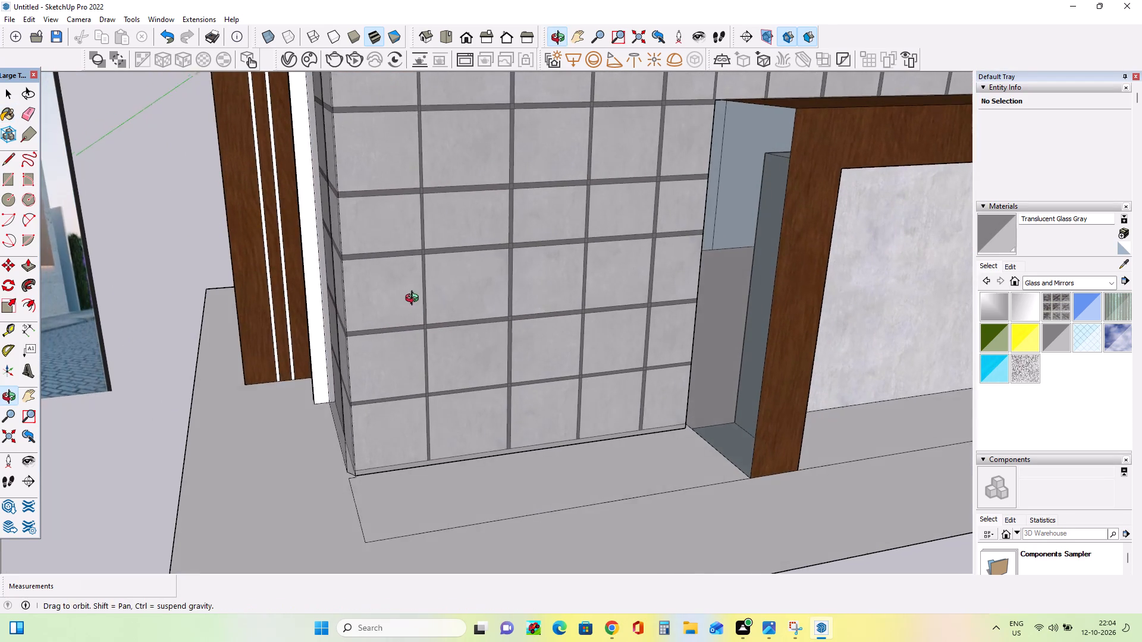
pyautogui.moveTo(415, 300); pyautogui.dragTo(409, 261, button='middle')
pyautogui.scroll(5, 456, 238)
pyautogui.scroll(-4, 457, 239)
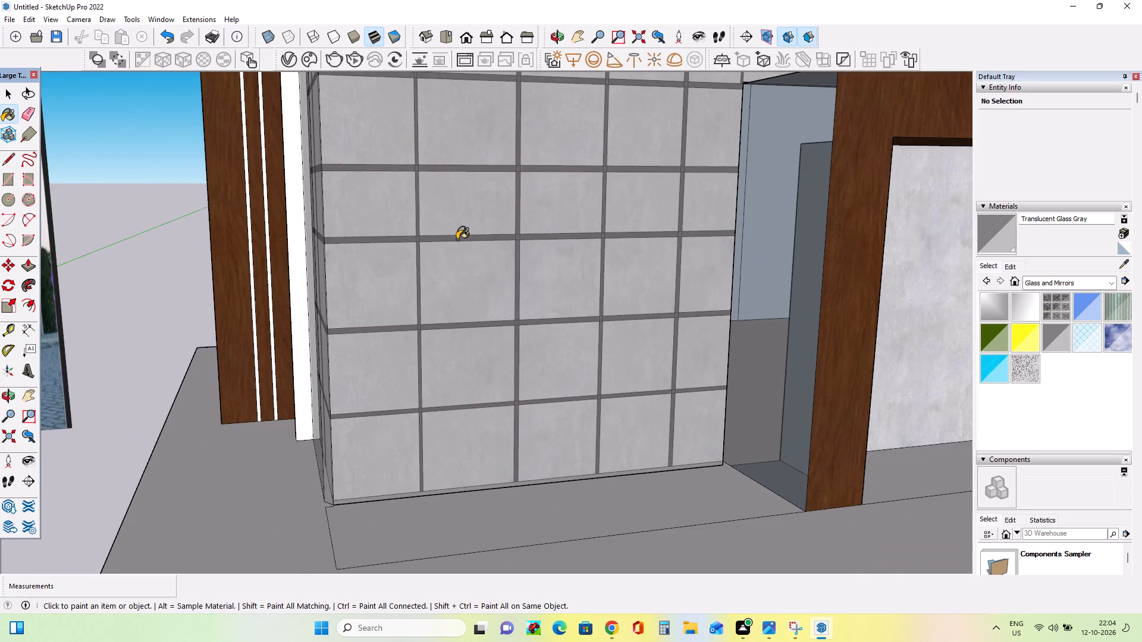
pyautogui.scroll(-11, 457, 240)
pyautogui.moveTo(460, 244); pyautogui.dragTo(515, 307, button='middle')
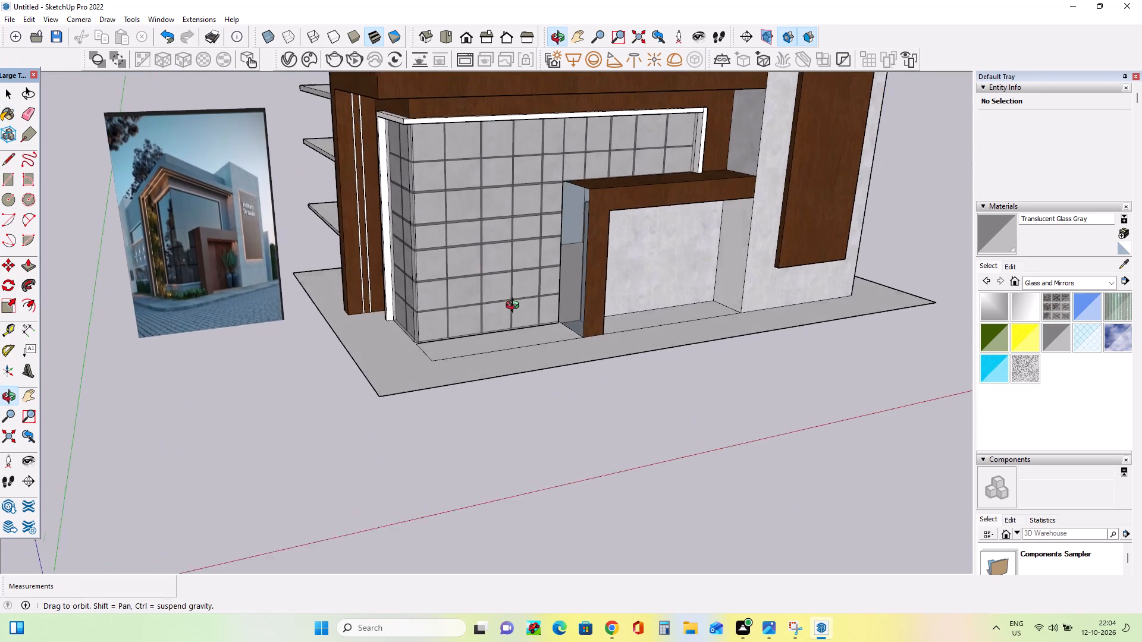
pyautogui.moveTo(515, 307); pyautogui.dragTo(583, 329, button='middle')
pyautogui.scroll(12, 438, 269)
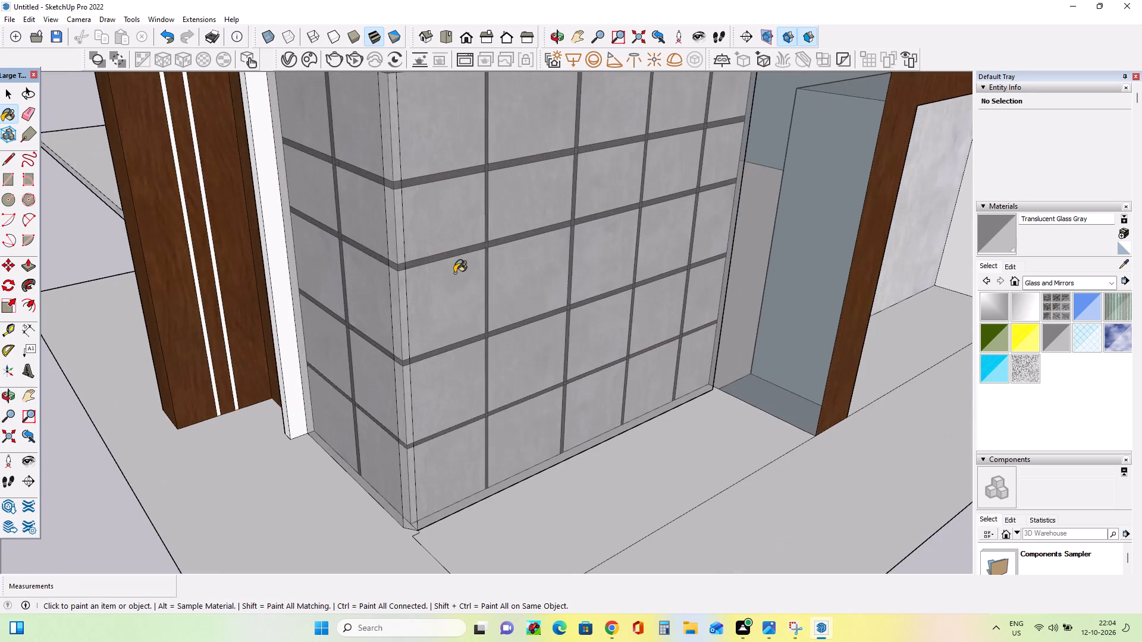
pyautogui.scroll(-10, 454, 273)
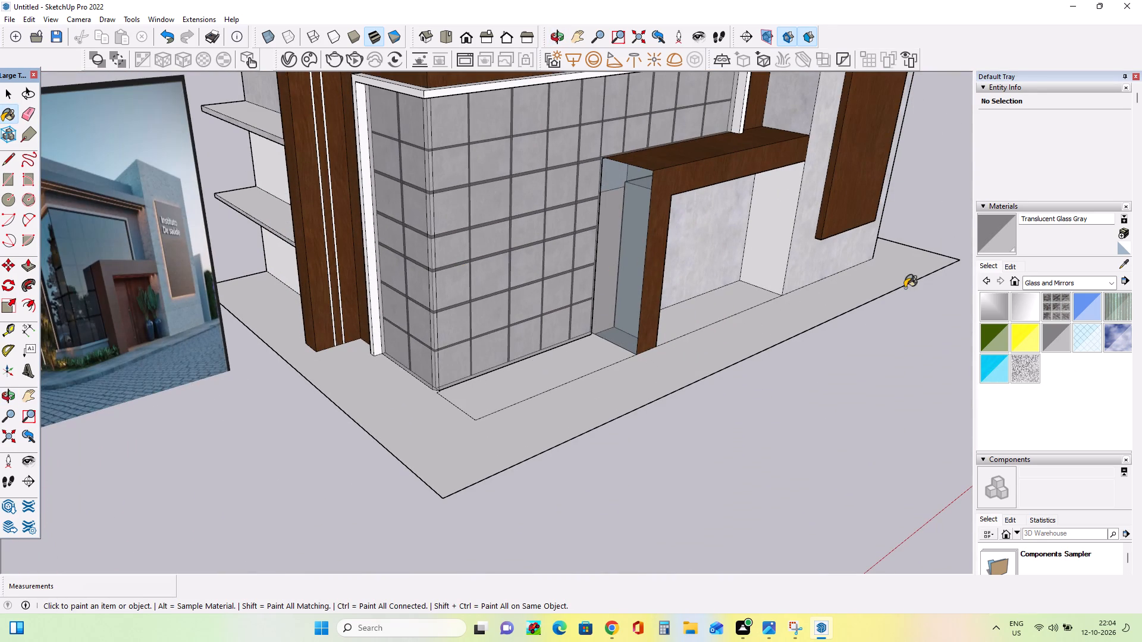
pyautogui.moveTo(726, 272); pyautogui.dragTo(538, 256, button='middle')
pyautogui.scroll(3, 551, 254)
pyautogui.scroll(1, 29, 111)
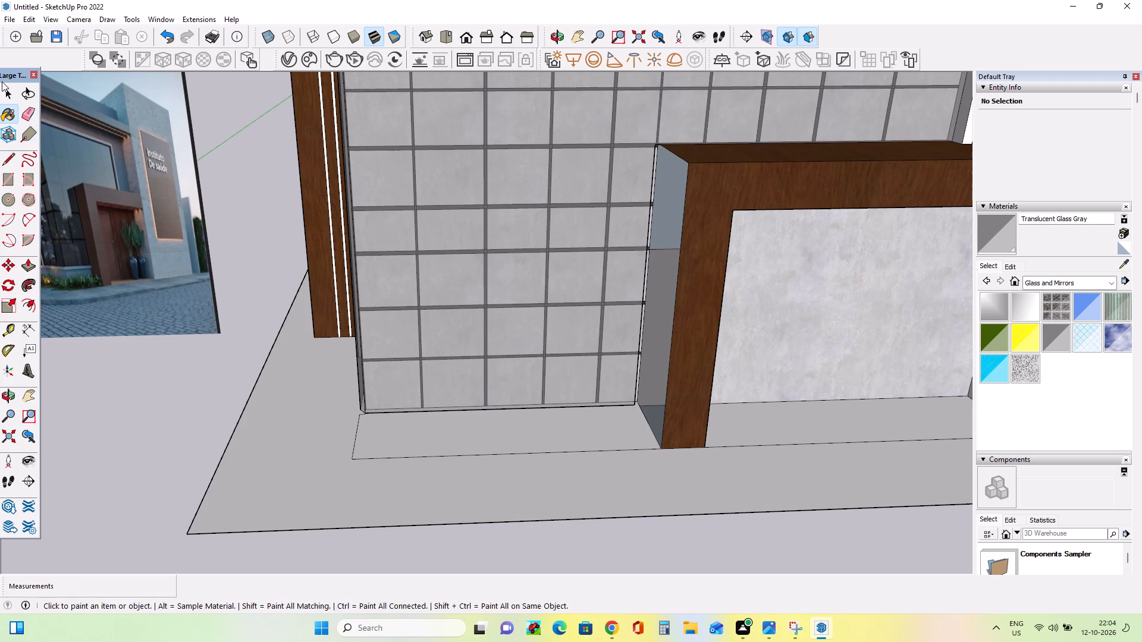
# Delete the narrow vertical outer glass strip at the window's corner.
pyautogui.click(6, 94)
pyautogui.click(375, 173)
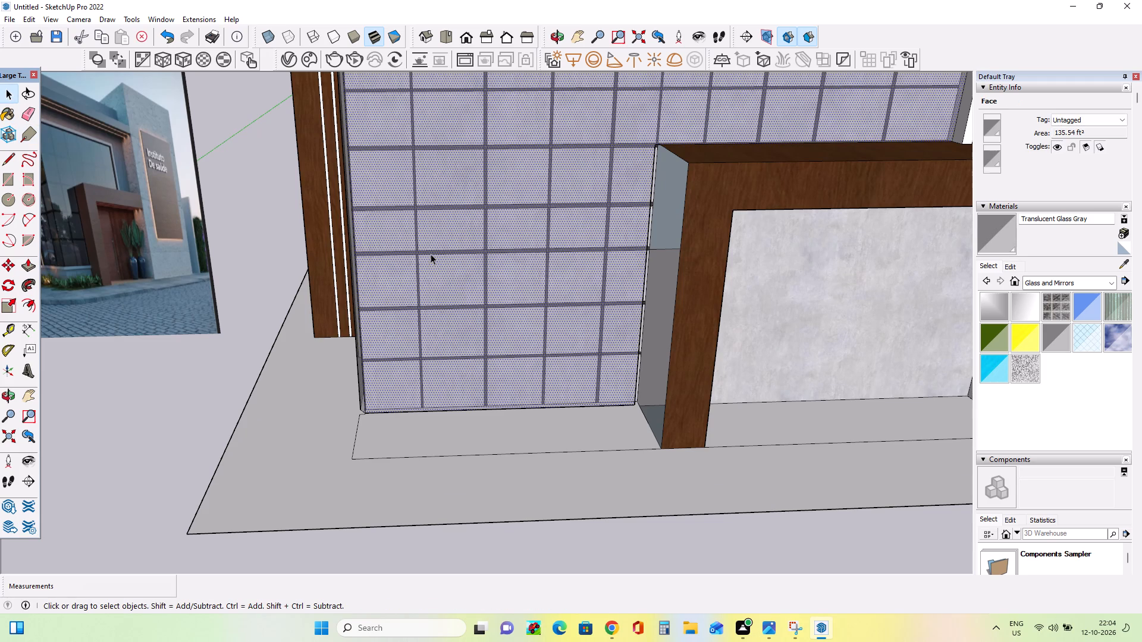
pyautogui.scroll(-9, 431, 254)
pyautogui.moveTo(428, 263); pyautogui.dragTo(704, 171, button='middle')
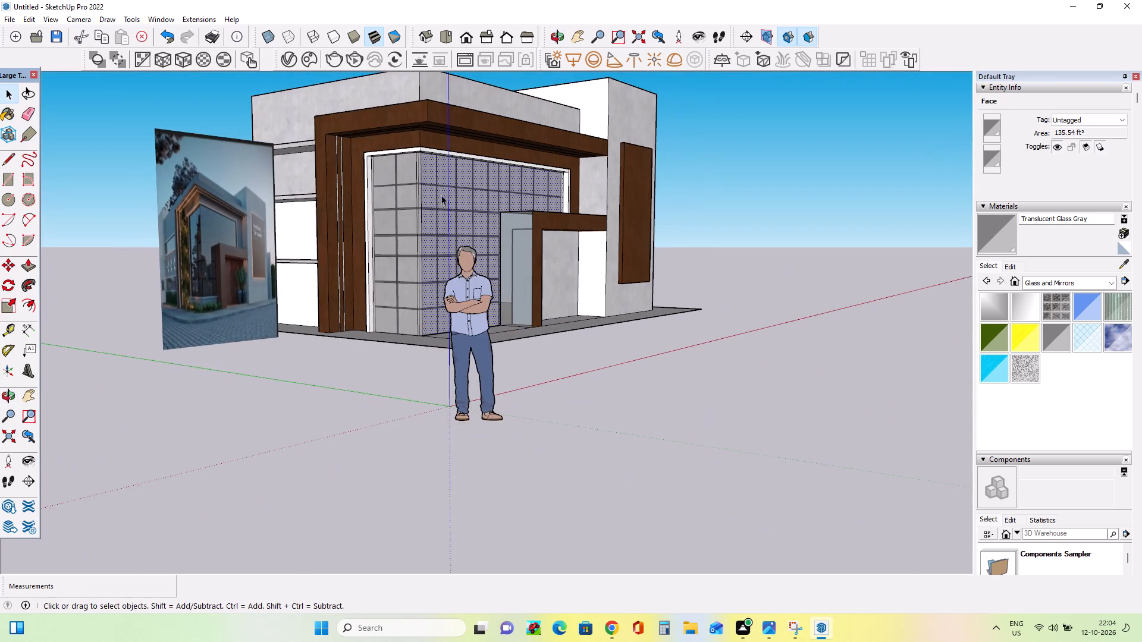
pyautogui.scroll(12, 378, 217)
pyautogui.click(465, 248)
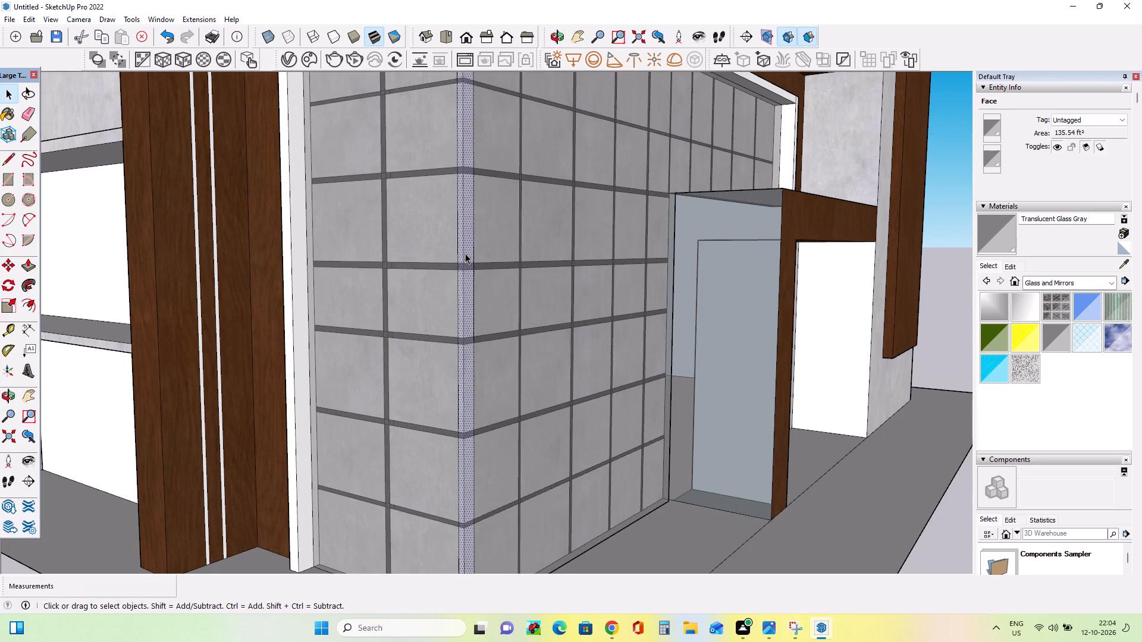
pyautogui.press('Delete')
# Paint the inner front and side panes meeting at the window corner with Translucent Glass Gray in three adjacent rows.
pyautogui.moveTo(465, 341); pyautogui.dragTo(469, 332, button='middle')
pyautogui.scroll(11, 469, 308)
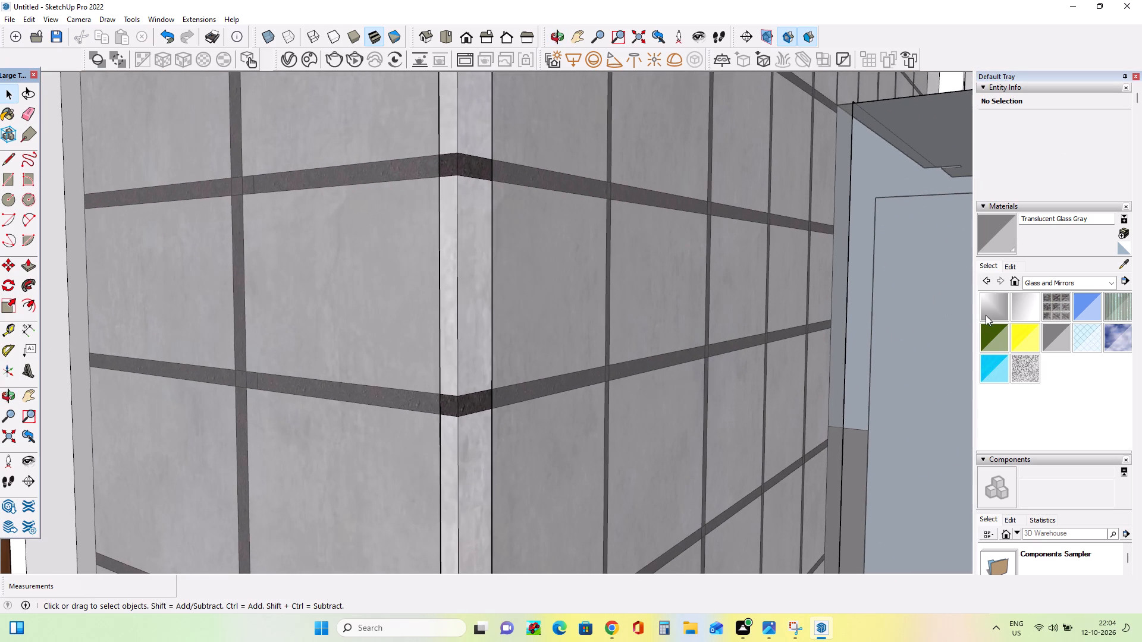
pyautogui.click(1058, 339)
pyautogui.click(469, 346)
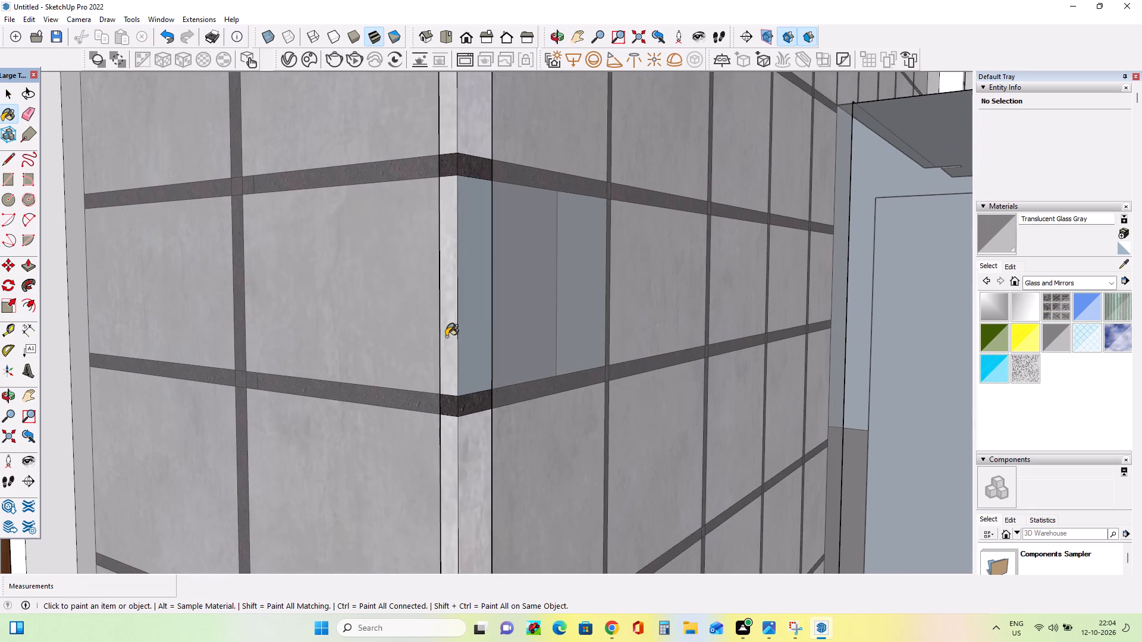
pyautogui.click(446, 336)
pyautogui.click(468, 448)
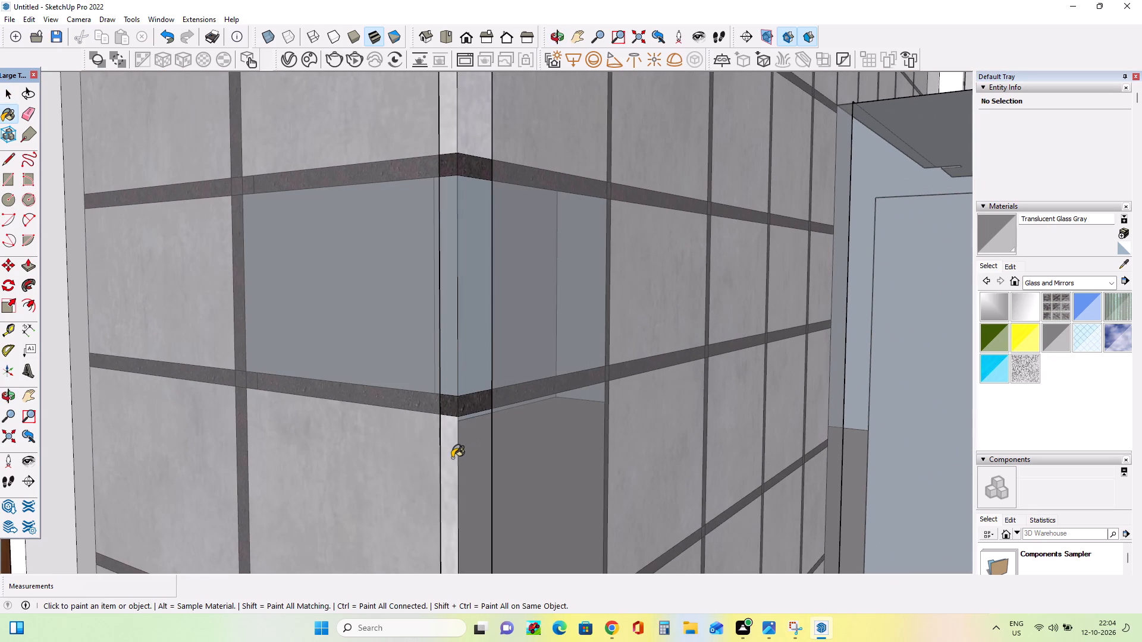
pyautogui.click(452, 458)
pyautogui.moveTo(470, 442); pyautogui.dragTo(460, 549, button='middle')
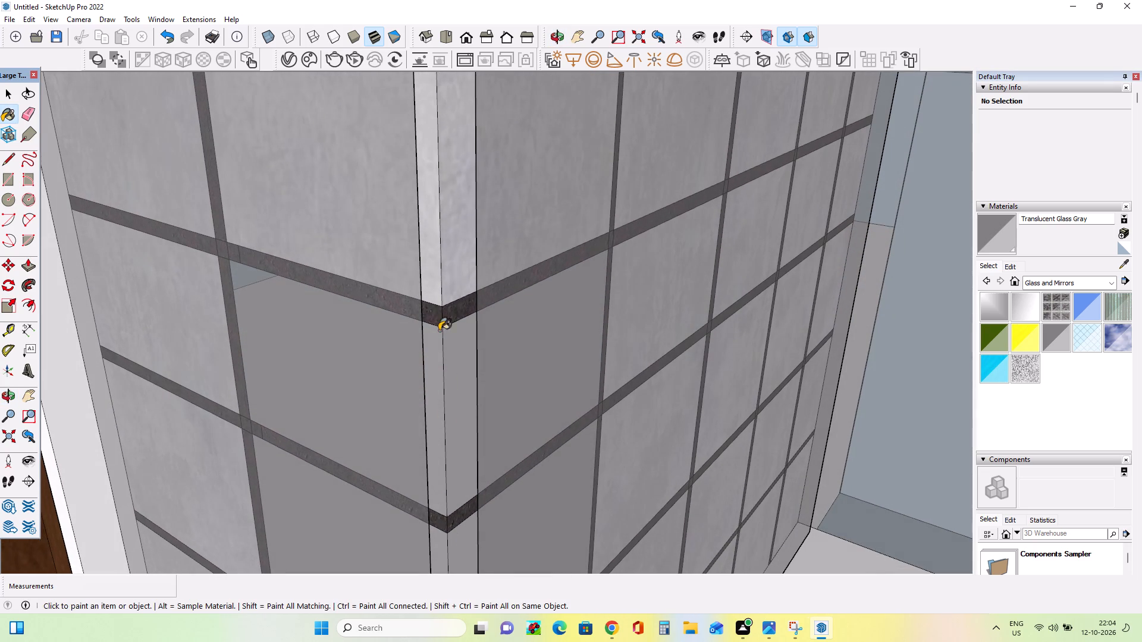
pyautogui.click(457, 285)
pyautogui.click(435, 283)
# Paint inner front panes in the second column from the window corner with Translucent Glass Gray.
pyautogui.moveTo(460, 309); pyautogui.dragTo(431, 418, button='middle')
pyautogui.scroll(-7, 432, 390)
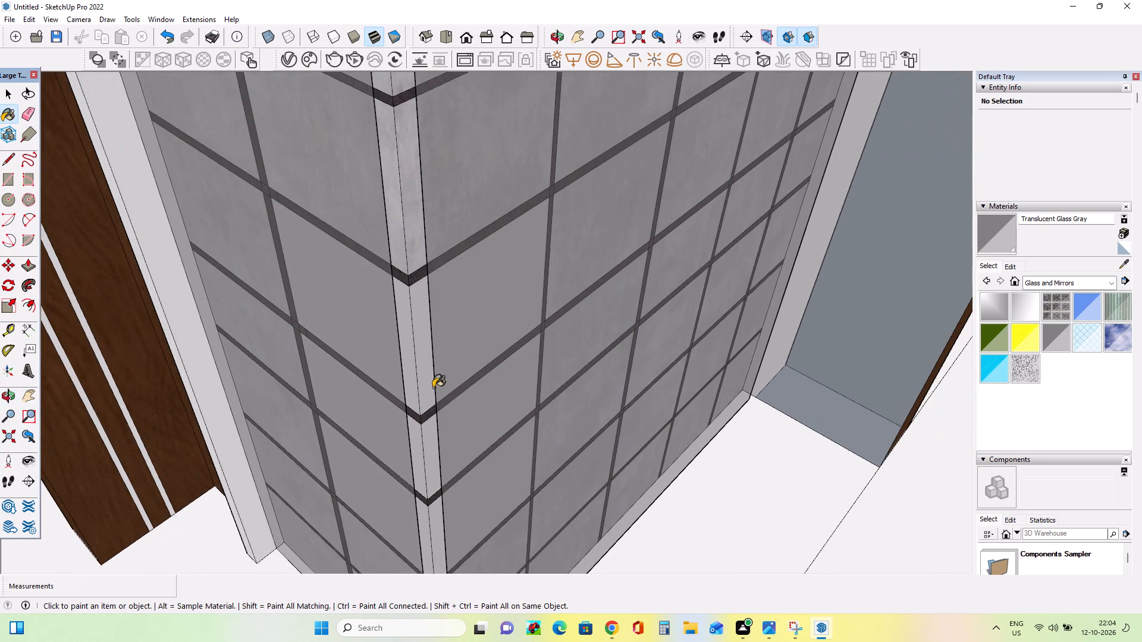
pyautogui.moveTo(433, 388); pyautogui.dragTo(545, 369, button='middle')
pyautogui.scroll(8, 545, 360)
pyautogui.moveTo(555, 341); pyautogui.dragTo(566, 337, button='middle')
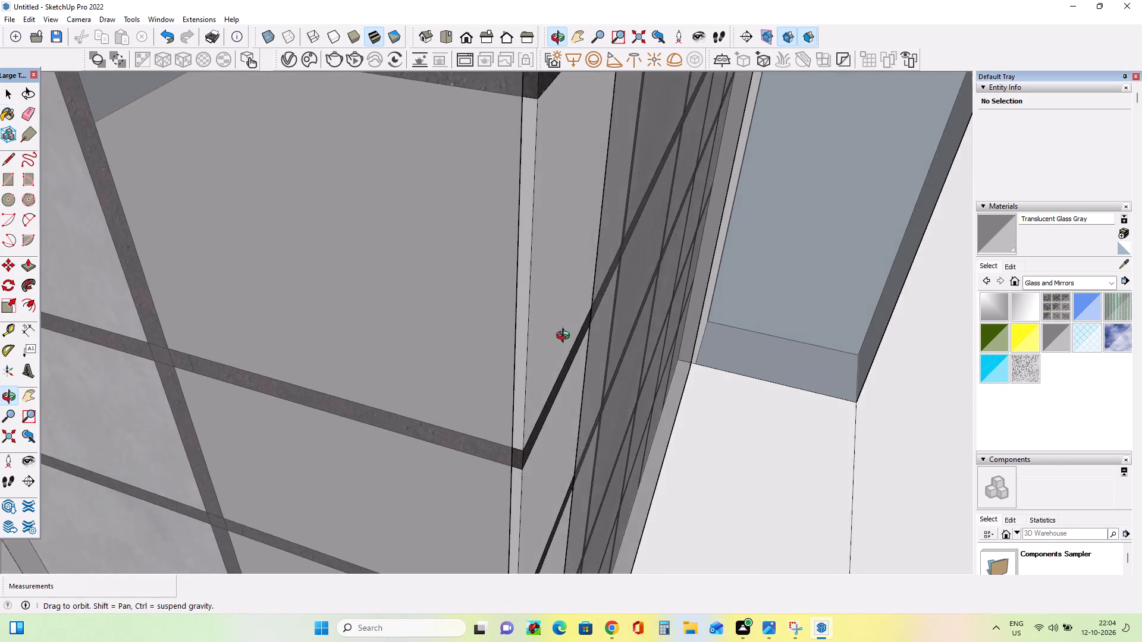
pyautogui.moveTo(566, 337); pyautogui.dragTo(602, 342, button='middle')
pyautogui.scroll(11, 615, 278)
pyautogui.click(629, 260)
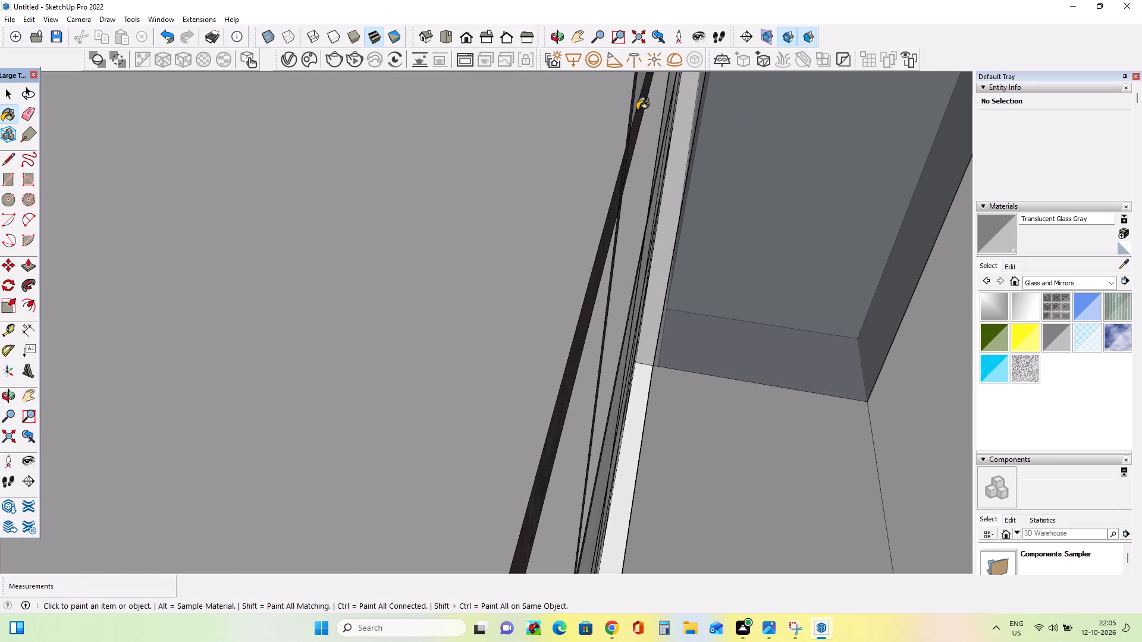
pyautogui.click(636, 109)
pyautogui.click(638, 101)
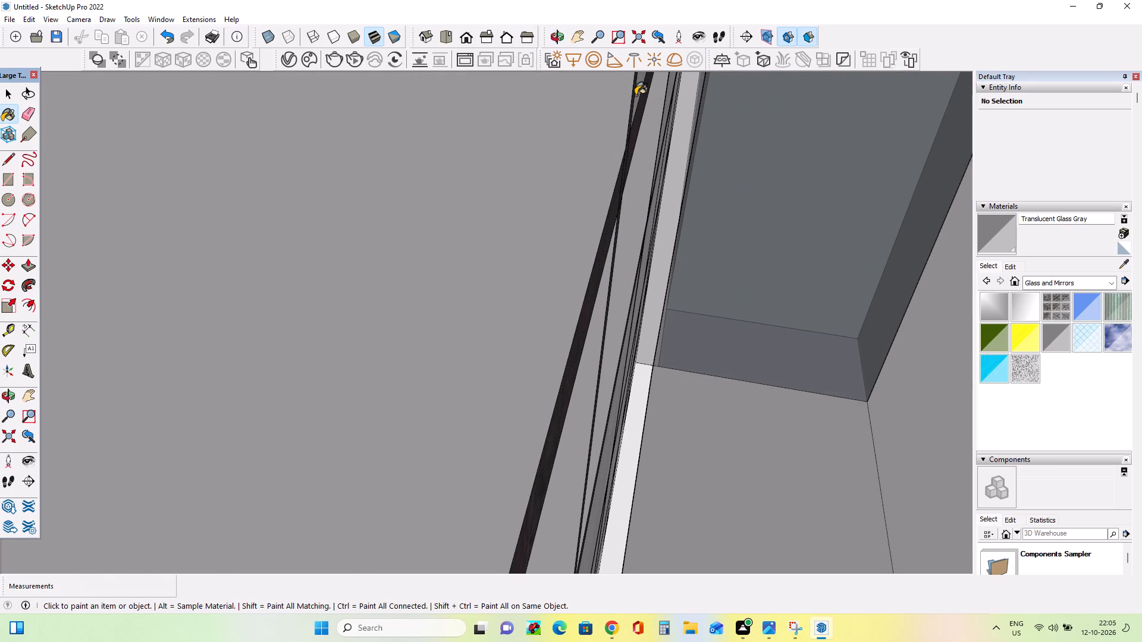
pyautogui.scroll(6, 638, 95)
pyautogui.click(632, 99)
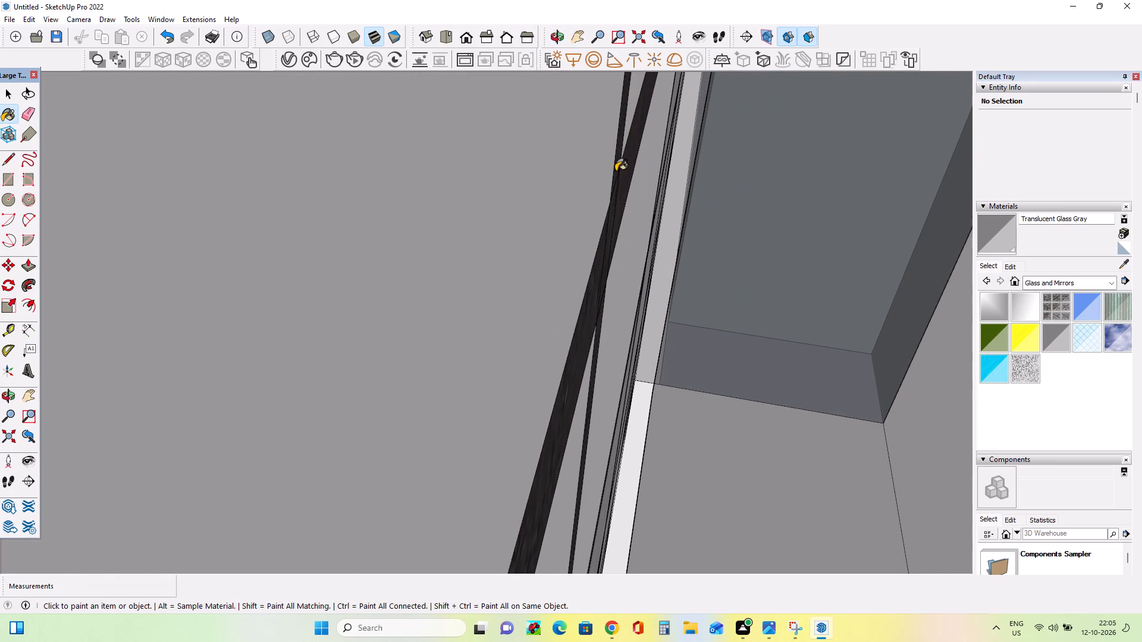
# Examine the partly repainted window grid against the rest of the facade.
pyautogui.scroll(-20, 617, 202)
pyautogui.scroll(-2, 617, 202)
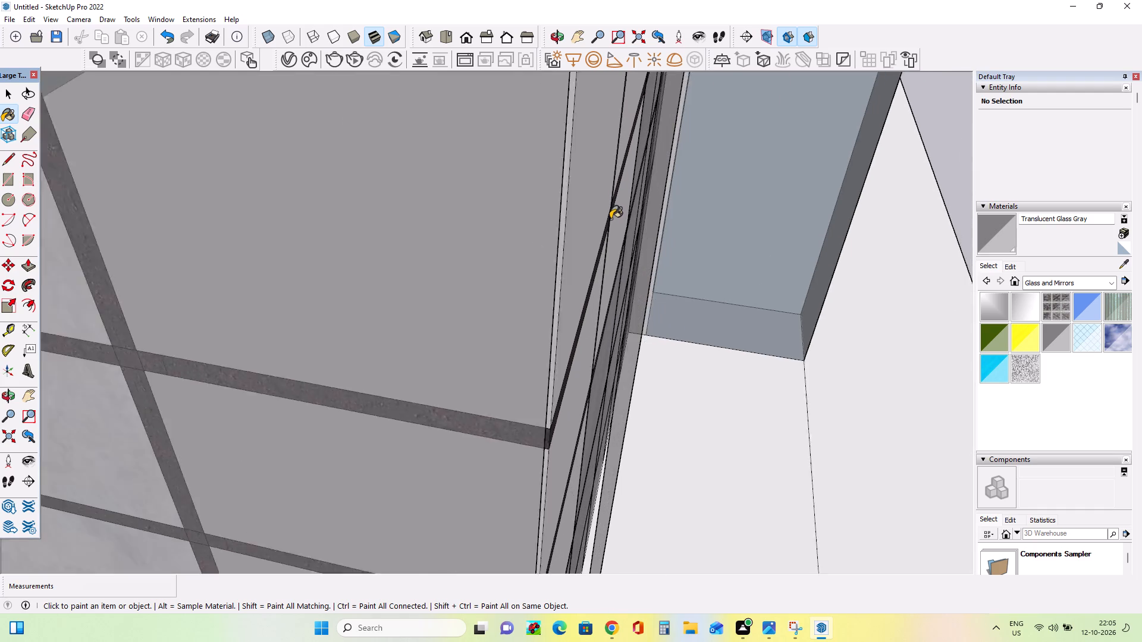
pyautogui.scroll(-10, 610, 219)
pyautogui.moveTo(624, 329); pyautogui.dragTo(403, 246, button='middle')
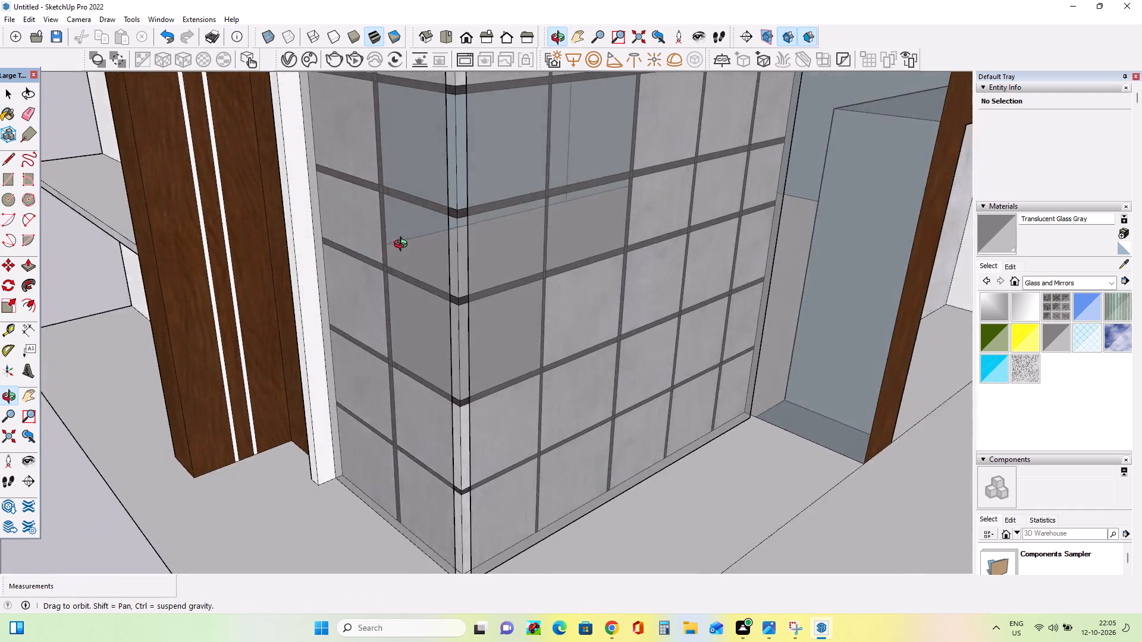
pyautogui.moveTo(403, 246); pyautogui.dragTo(354, 256, button='middle')
pyautogui.scroll(-7, 587, 269)
pyautogui.moveTo(560, 288); pyautogui.dragTo(490, 239, button='middle')
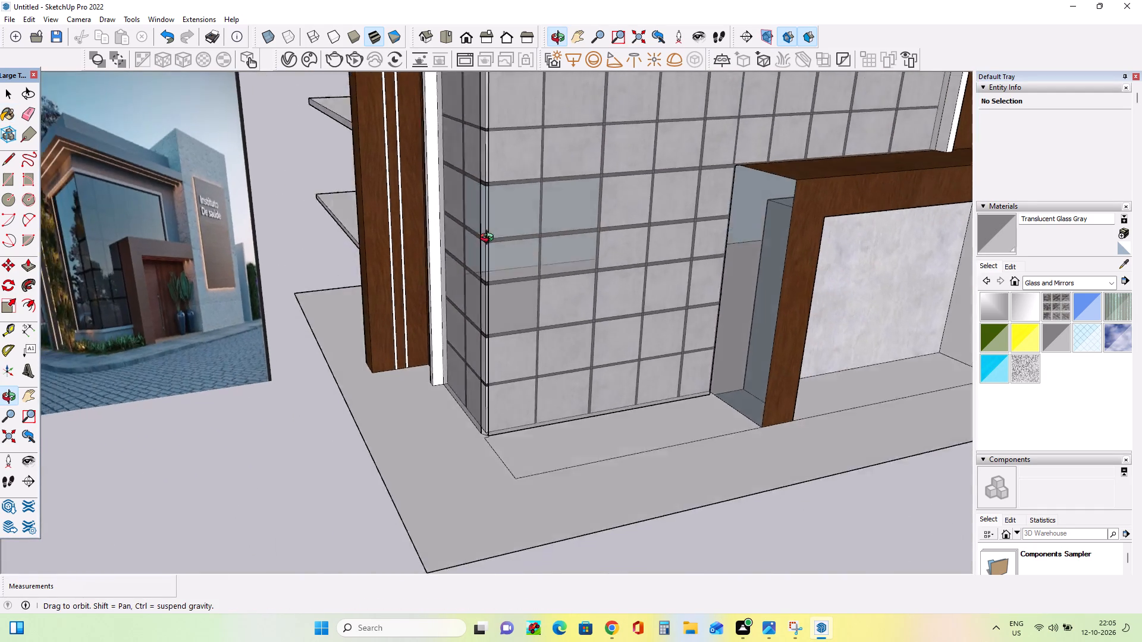
pyautogui.moveTo(490, 239); pyautogui.dragTo(439, 210, button='middle')
pyautogui.scroll(-8, 492, 253)
pyautogui.moveTo(562, 232); pyautogui.dragTo(596, 165, button='middle')
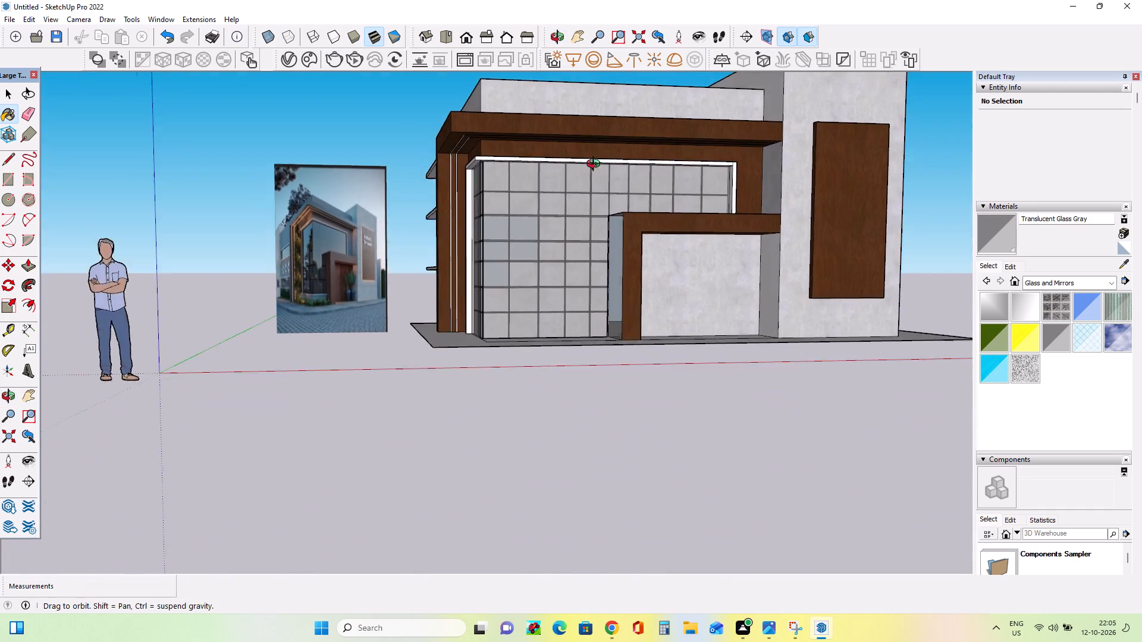
pyautogui.moveTo(596, 165); pyautogui.dragTo(607, 153, button='middle')
# Paint the inner front and side corner panes one row higher with Translucent Glass Gray.
pyautogui.scroll(11, 534, 206)
pyautogui.moveTo(508, 247); pyautogui.dragTo(530, 258, button='middle')
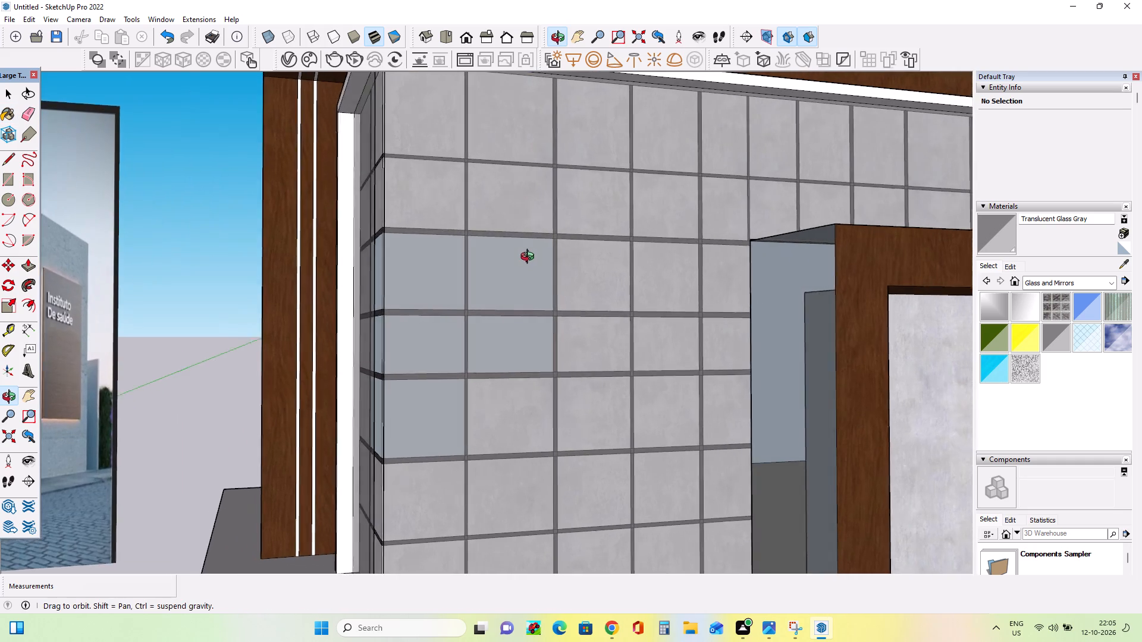
pyautogui.moveTo(530, 258); pyautogui.dragTo(755, 322, button='middle')
pyautogui.scroll(4, 490, 251)
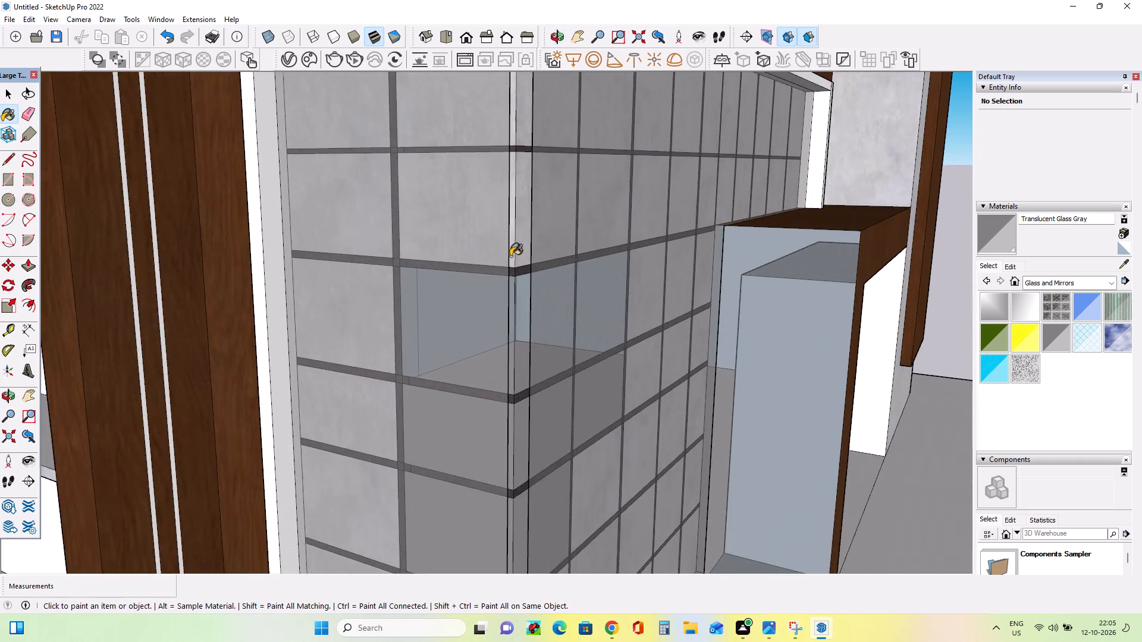
pyautogui.scroll(7, 510, 256)
pyautogui.click(528, 242)
pyautogui.click(512, 237)
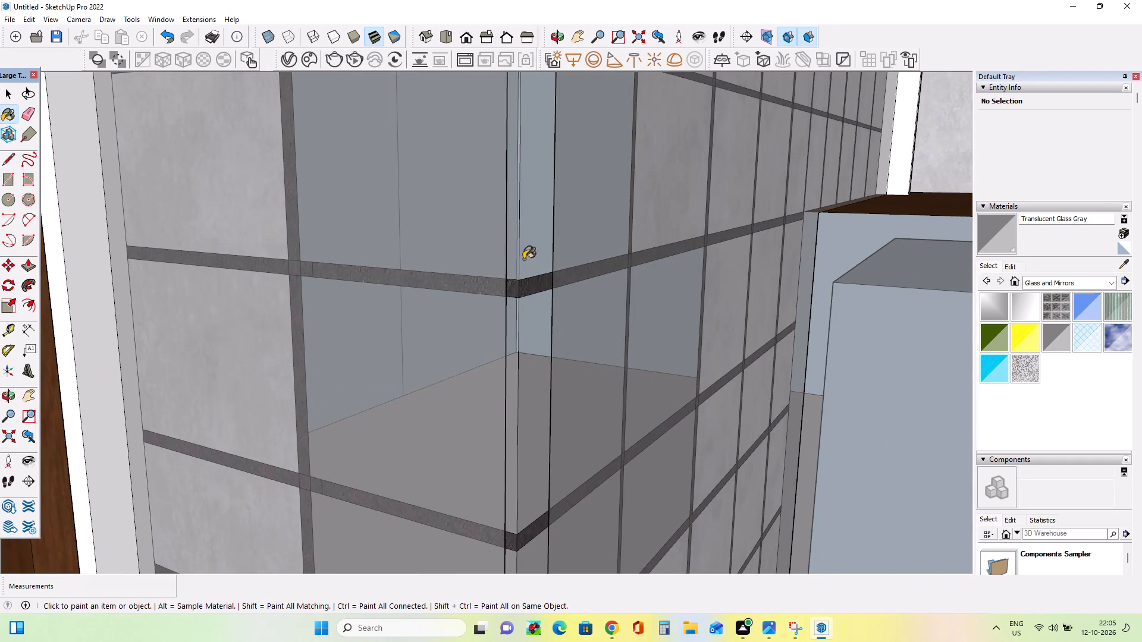
# Paint further inner front panes in the second and third rows from the top, away from the corner, with Translucent Glass Gray.
pyautogui.moveTo(498, 264); pyautogui.dragTo(376, 289, button='middle')
pyautogui.moveTo(407, 274); pyautogui.dragTo(600, 275, button='middle')
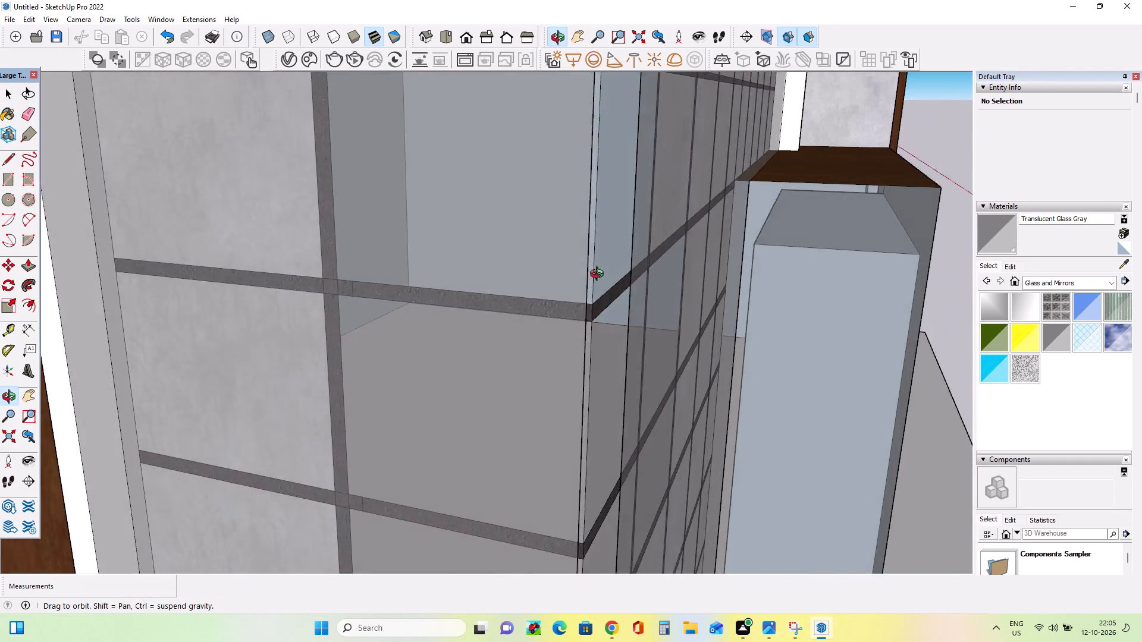
pyautogui.moveTo(600, 275); pyautogui.dragTo(600, 275, button='middle')
pyautogui.scroll(15, 641, 250)
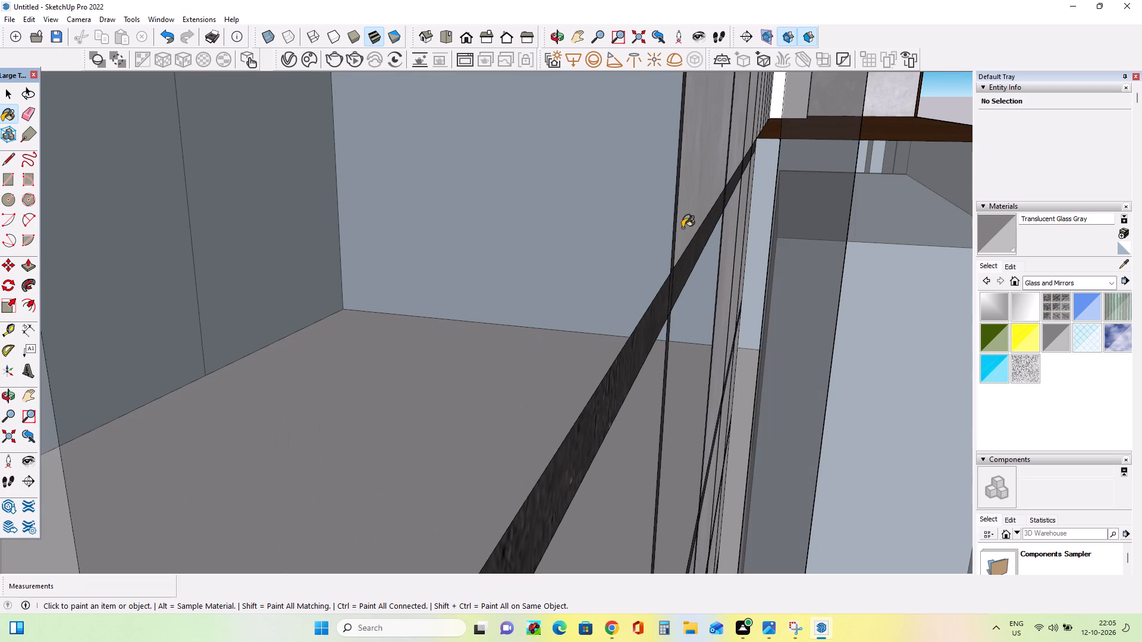
pyautogui.click(695, 223)
pyautogui.click(726, 284)
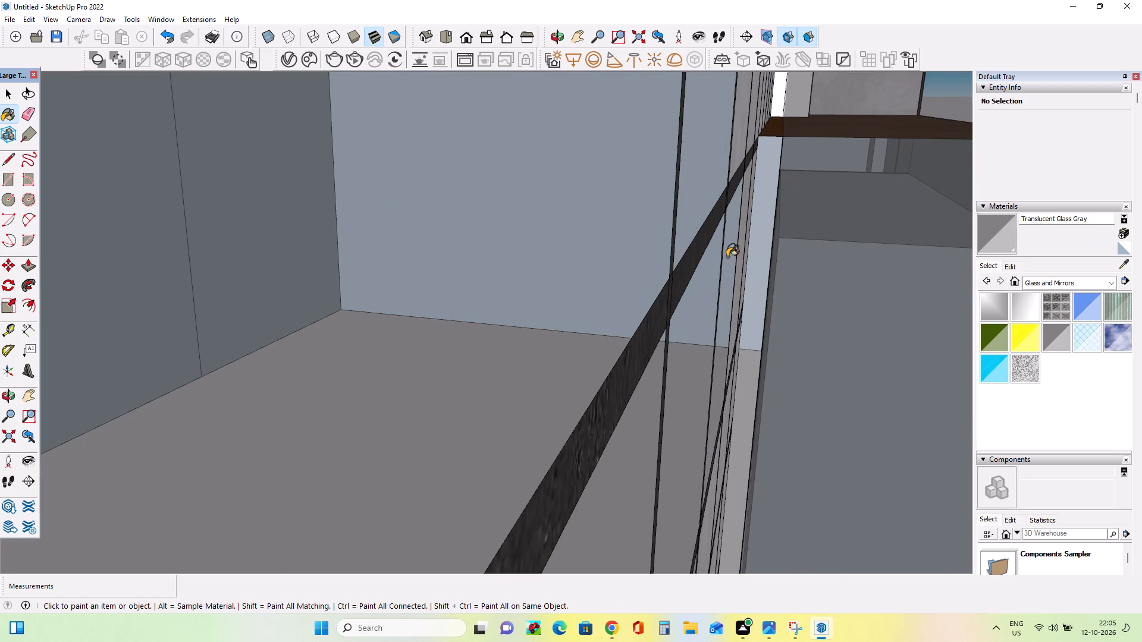
pyautogui.scroll(2, 726, 252)
pyautogui.scroll(-1, 726, 250)
pyautogui.scroll(7, 726, 247)
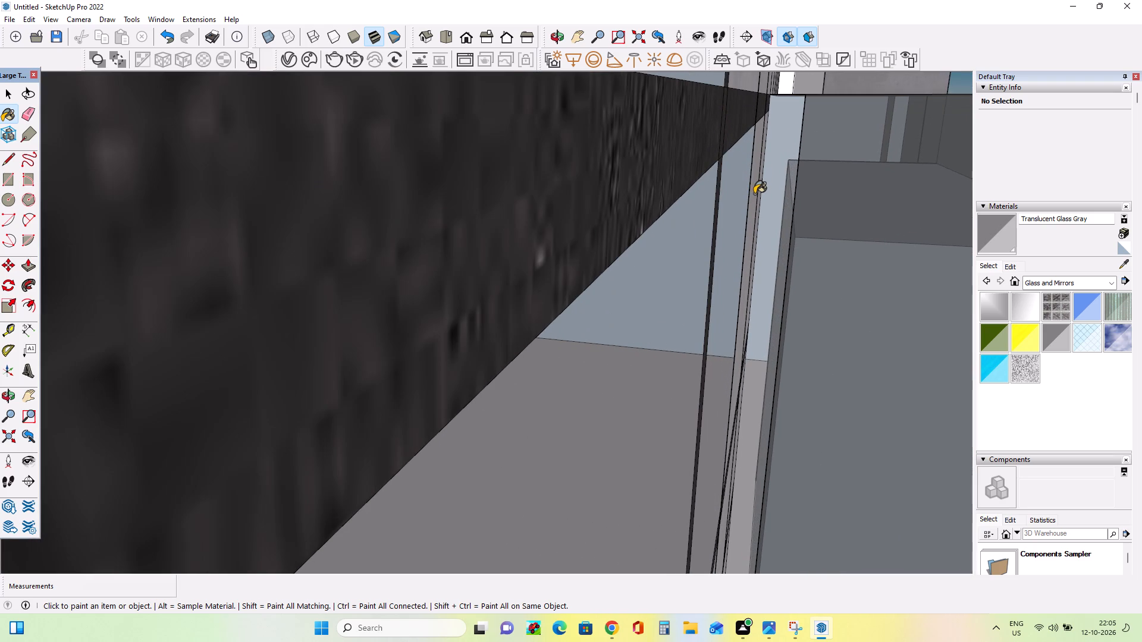
pyautogui.click(754, 194)
pyautogui.click(738, 85)
# Paint the inner front and side panes meeting at the window corner in the top row with Translucent Glass Gray.
pyautogui.scroll(-3, 708, 228)
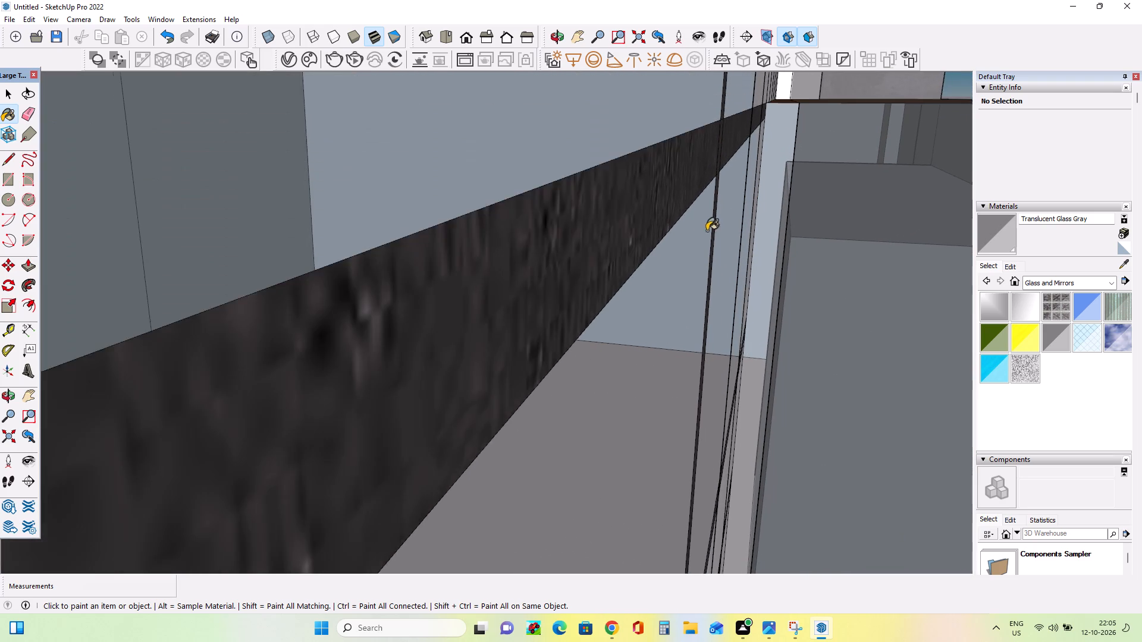
pyautogui.scroll(-3, 703, 269)
pyautogui.moveTo(718, 525); pyautogui.dragTo(708, 466, button='middle')
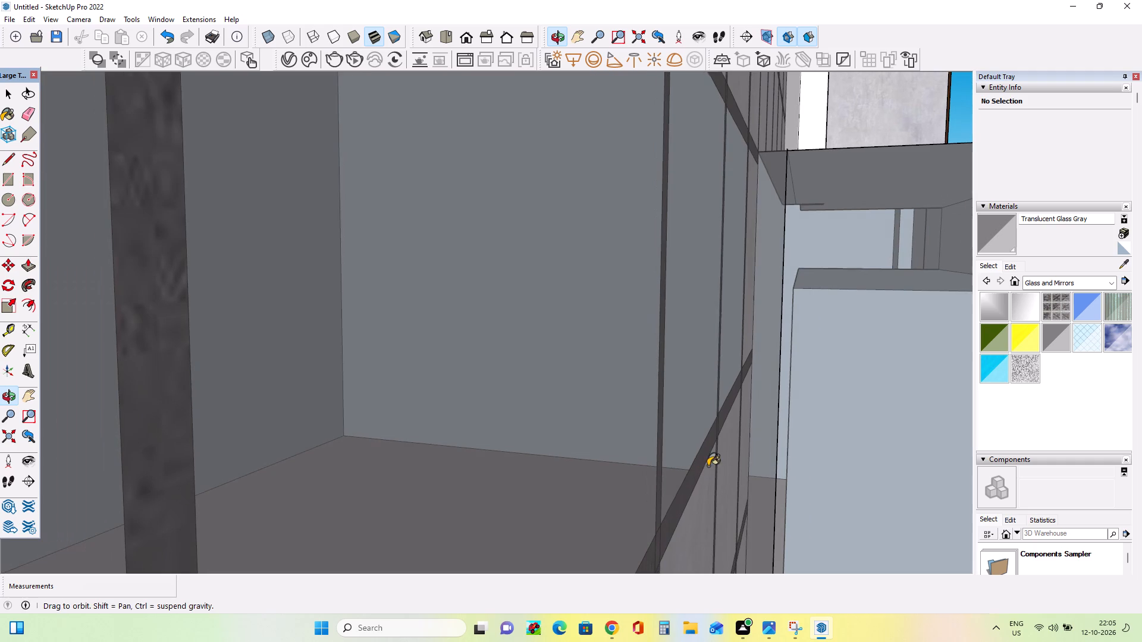
pyautogui.moveTo(708, 466); pyautogui.dragTo(707, 466, button='middle')
pyautogui.moveTo(673, 518); pyautogui.dragTo(701, 471, button='middle')
pyautogui.scroll(-3, 673, 460)
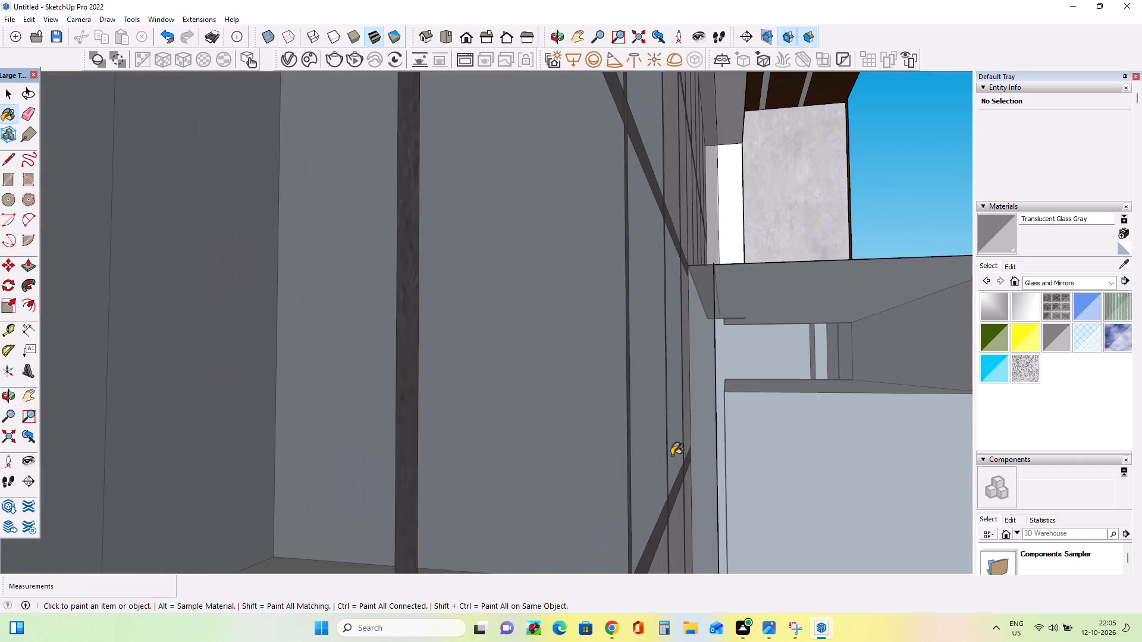
pyautogui.scroll(-4, 671, 451)
pyautogui.scroll(-19, 567, 426)
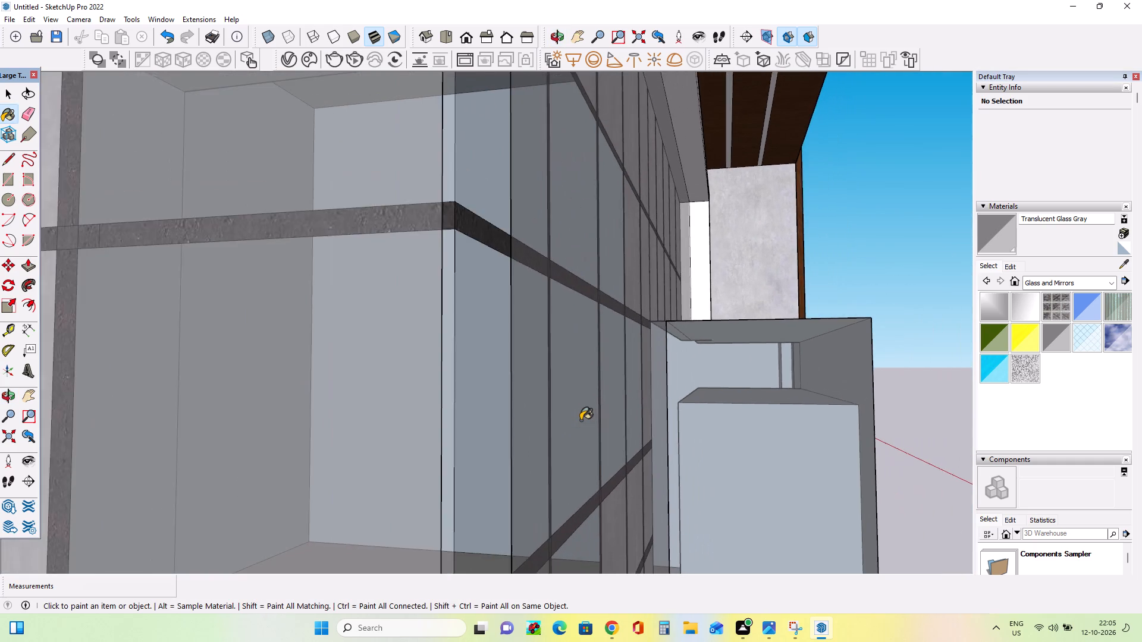
pyautogui.scroll(-13, 581, 420)
pyautogui.moveTo(578, 426); pyautogui.dragTo(449, 474, button='middle')
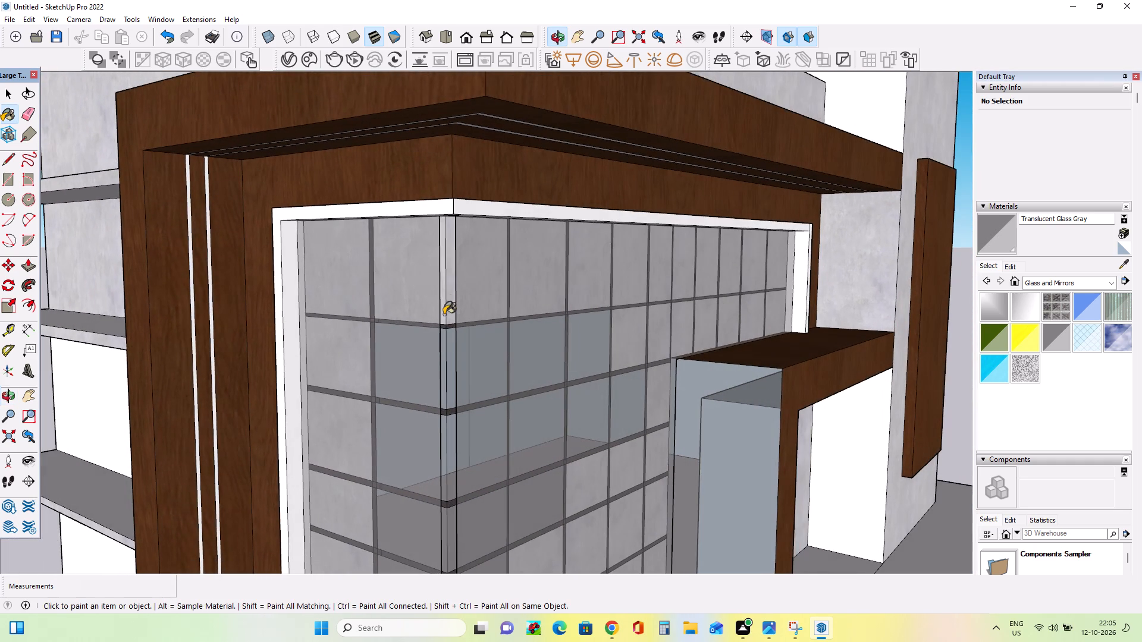
pyautogui.click(447, 300)
pyautogui.scroll(8, 445, 306)
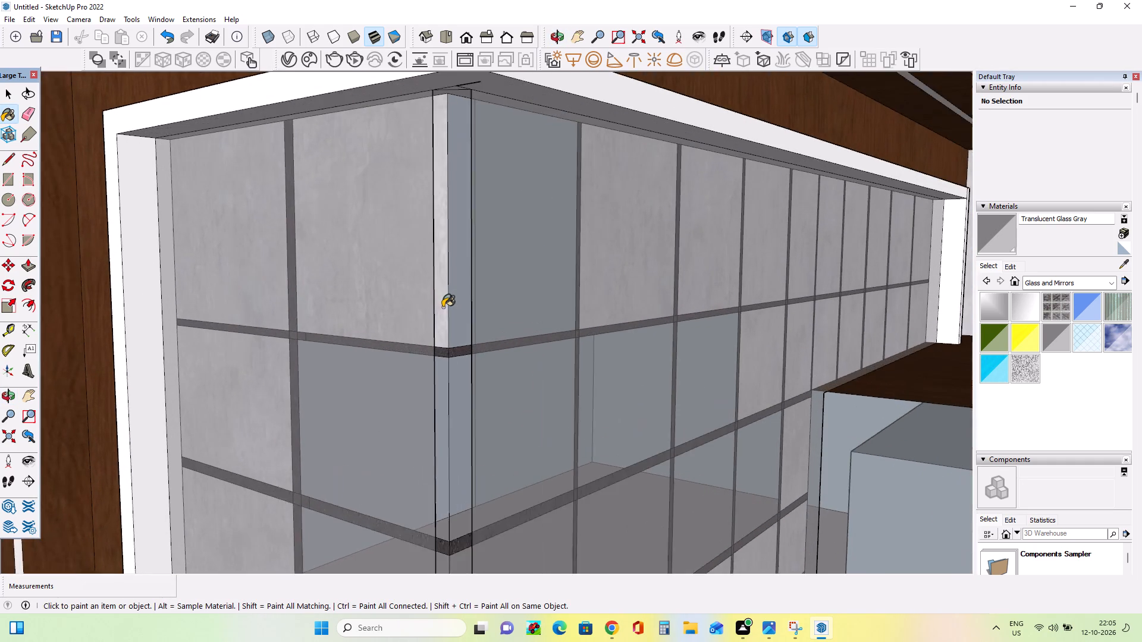
pyautogui.scroll(2, 437, 314)
pyautogui.click(435, 328)
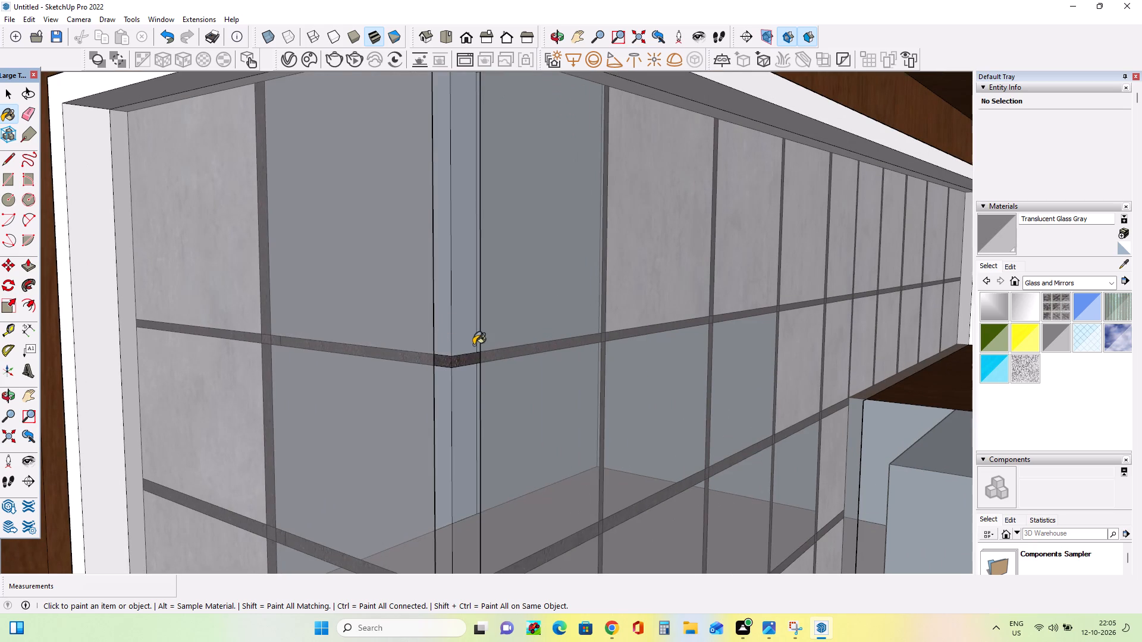
# Paint the second and third inner front panes from the corner in the top row with Translucent Glass Gray.
pyautogui.moveTo(473, 345); pyautogui.dragTo(603, 396, button='middle')
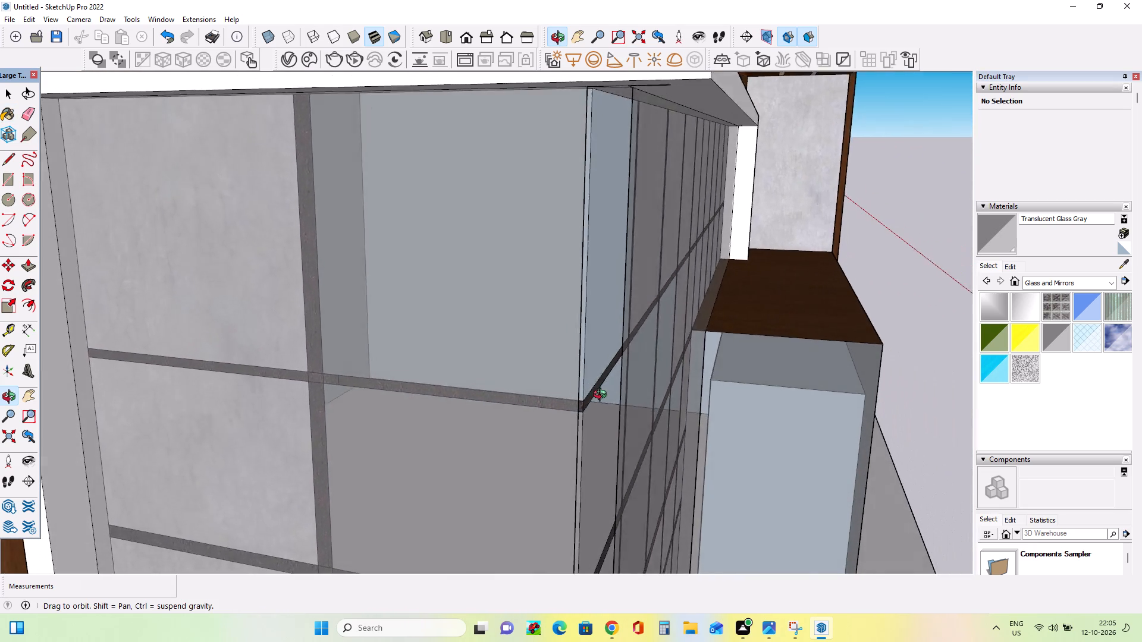
pyautogui.moveTo(603, 396); pyautogui.dragTo(620, 406, button='middle')
pyautogui.scroll(12, 641, 298)
pyautogui.click(622, 292)
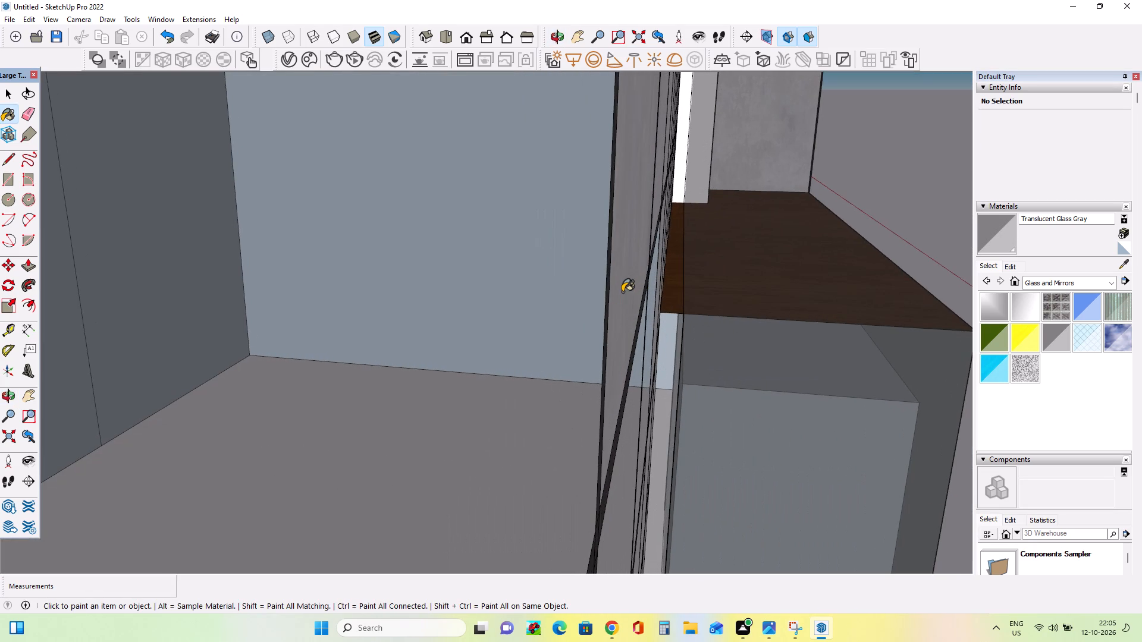
pyautogui.click(658, 202)
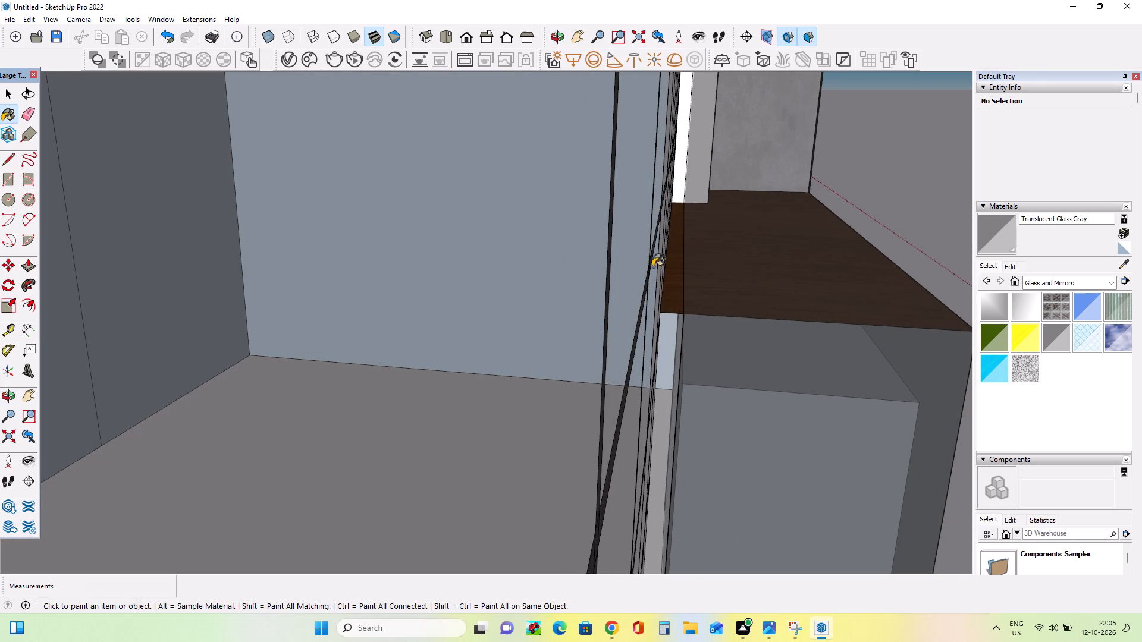
# Examine the partly repainted window from outside and compare the facade with the reference image.
pyautogui.moveTo(650, 289); pyautogui.dragTo(638, 290, button='middle')
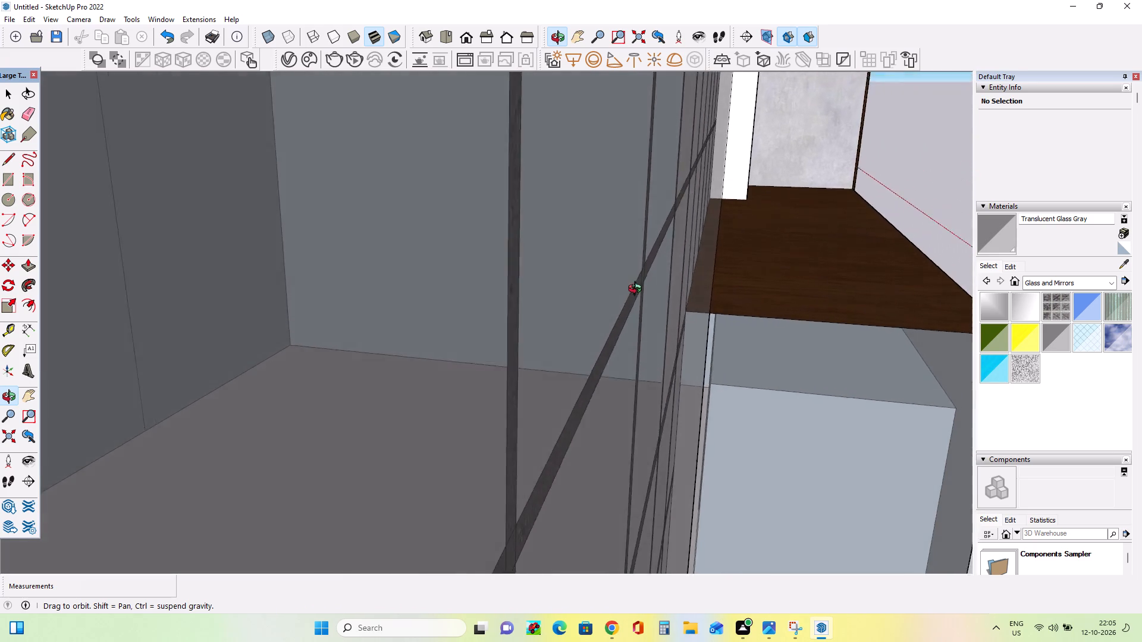
pyautogui.moveTo(638, 290); pyautogui.dragTo(633, 297, button='middle')
pyautogui.scroll(-7, 600, 305)
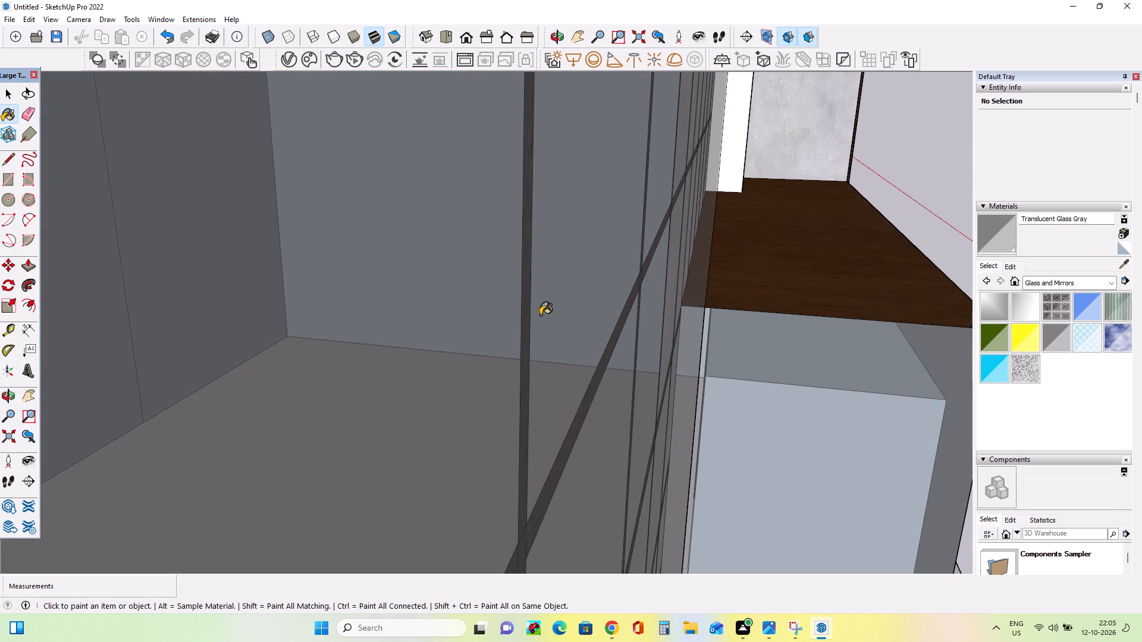
pyautogui.scroll(-20, 540, 315)
pyautogui.scroll(-6, 540, 315)
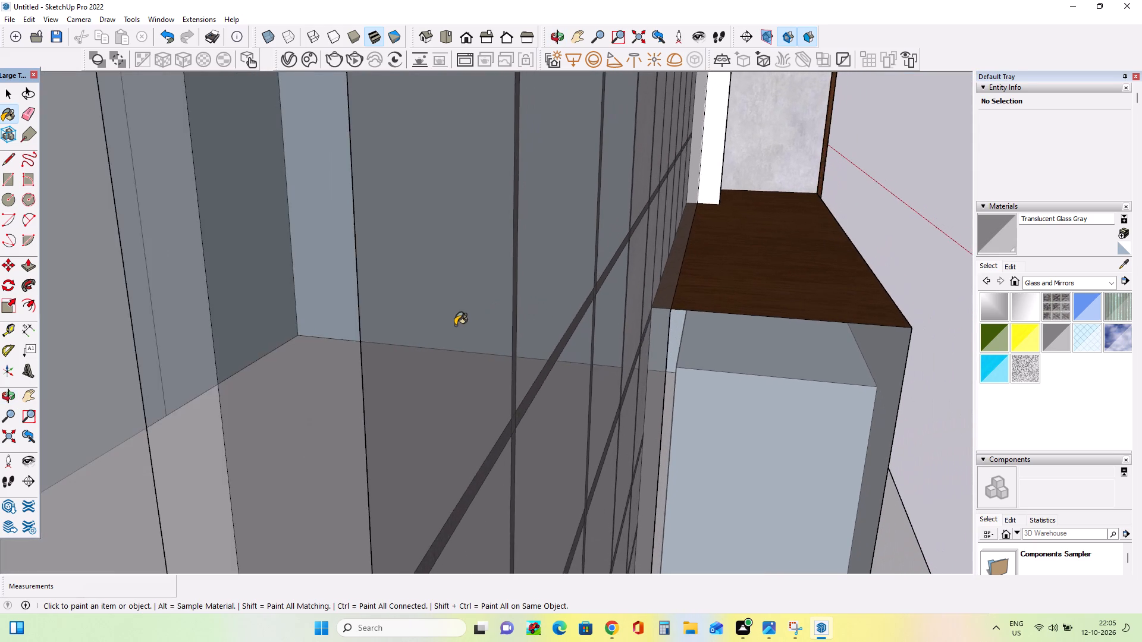
pyautogui.scroll(-20, 455, 325)
pyautogui.scroll(-6, 455, 325)
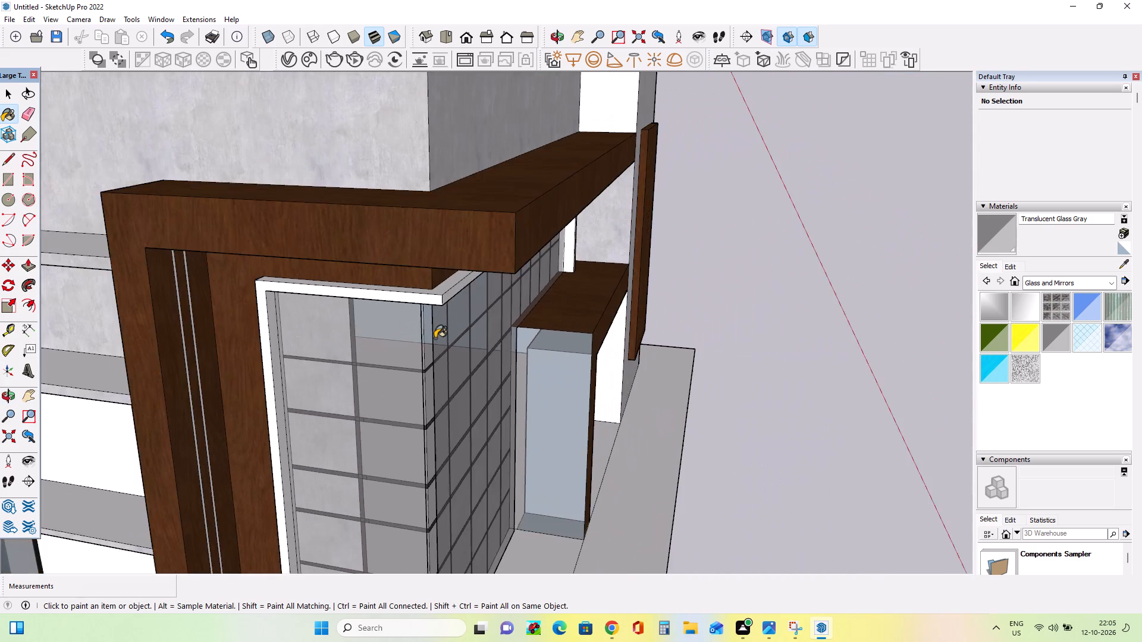
pyautogui.scroll(-8, 435, 338)
pyautogui.moveTo(464, 374); pyautogui.dragTo(222, 297, button='middle')
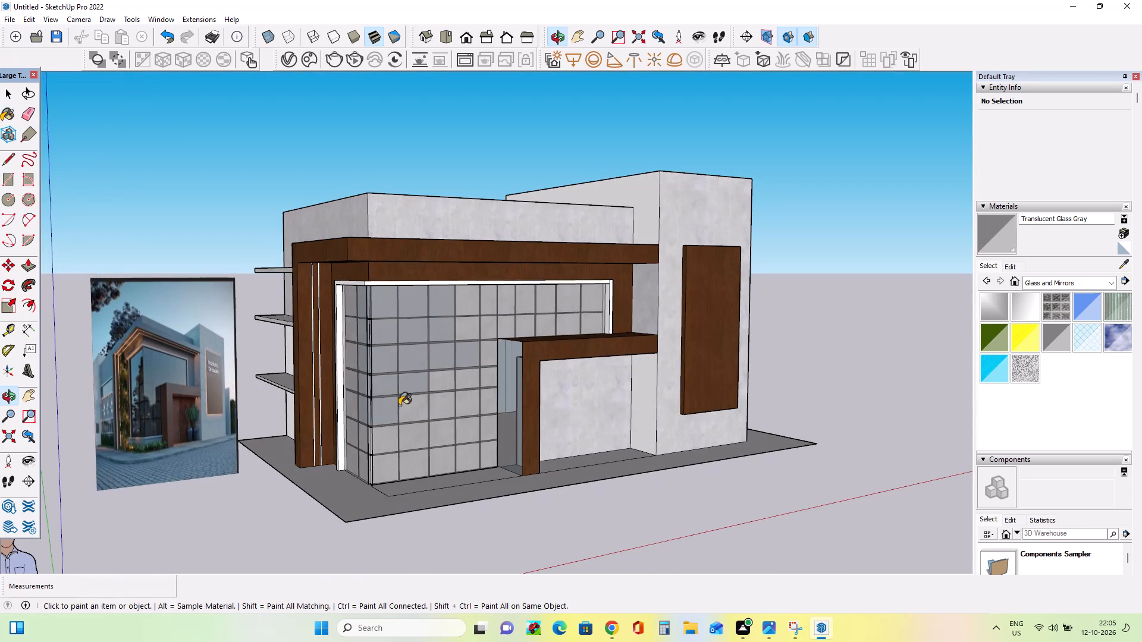
pyautogui.moveTo(399, 404); pyautogui.dragTo(302, 417, button='middle')
pyautogui.moveTo(520, 388); pyautogui.dragTo(485, 391, button='middle')
pyautogui.scroll(7, 396, 373)
pyautogui.scroll(-4, 401, 372)
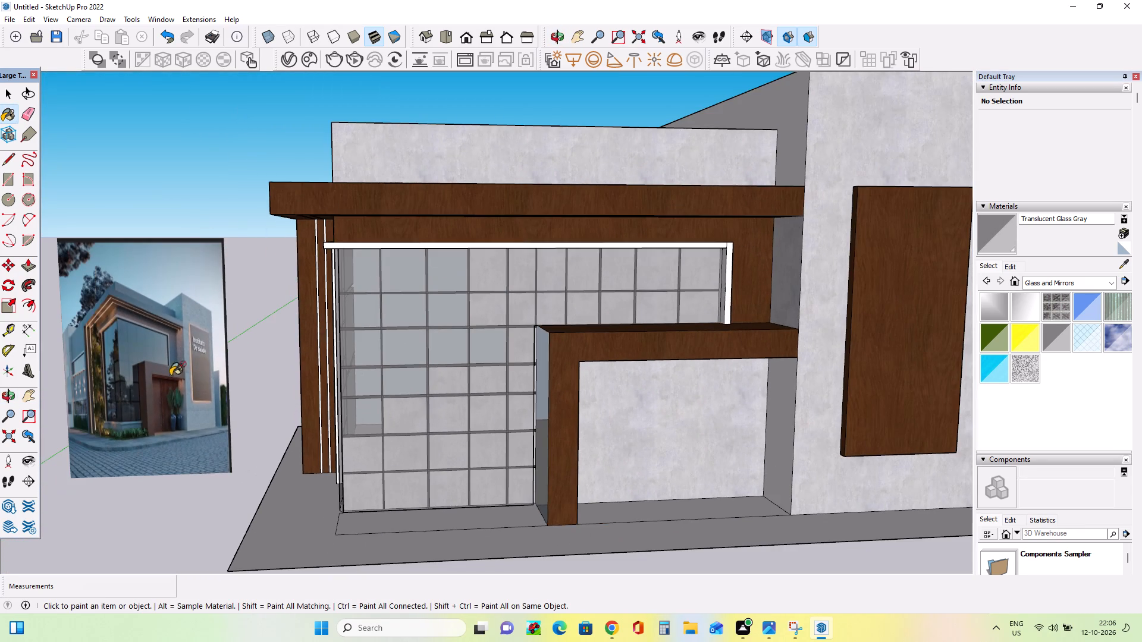
pyautogui.scroll(10, 153, 367)
pyautogui.scroll(-6, 149, 358)
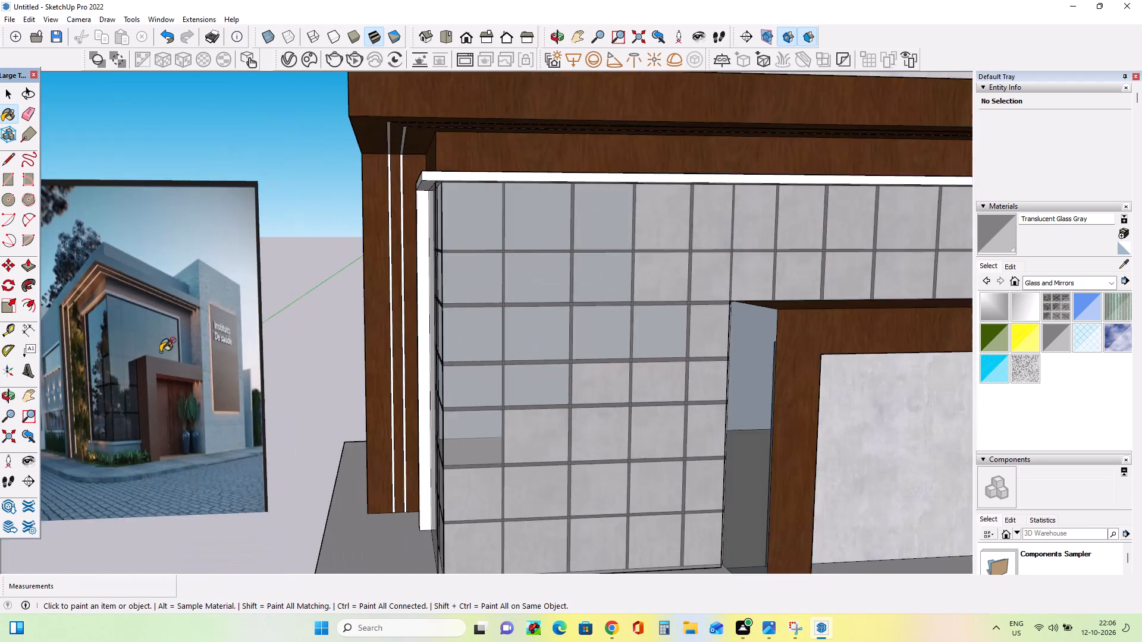
pyautogui.scroll(-8, 162, 351)
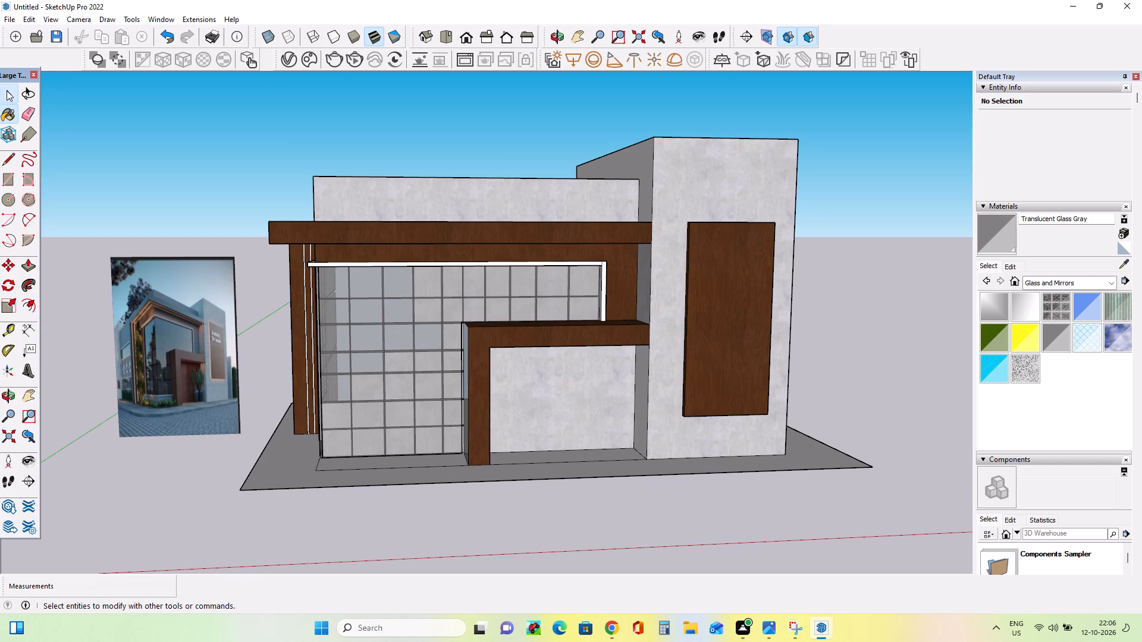
# Delete the full-size outer glass face covering the pane grid of the front window.
pyautogui.click(7, 90)
pyautogui.click(408, 304)
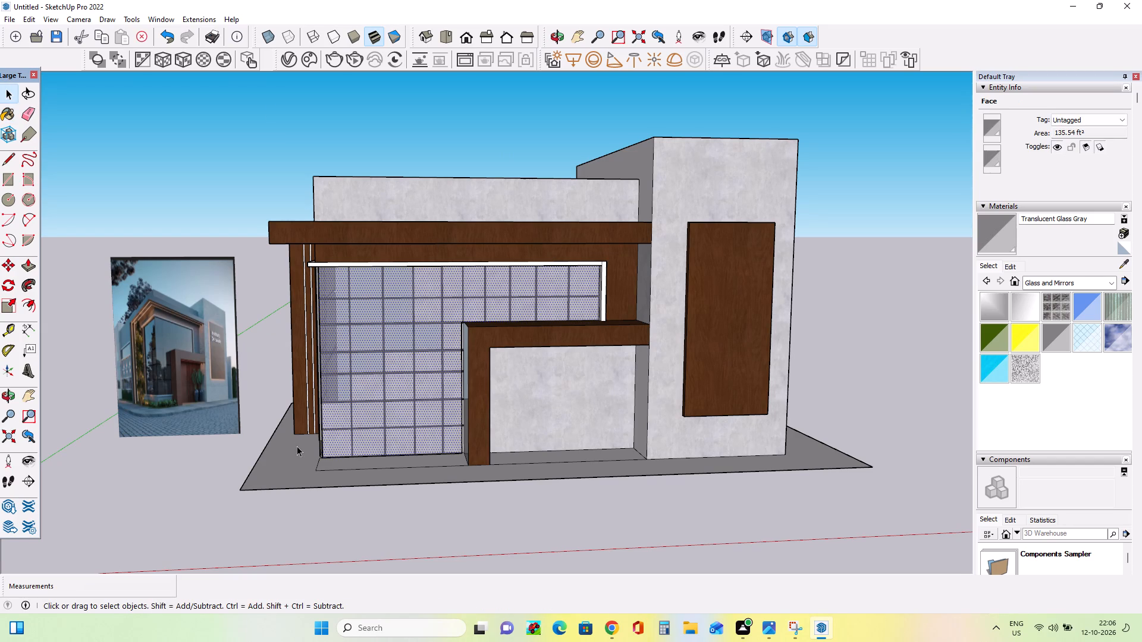
pyautogui.press('Delete')
# Paint the fourth to seventh front panes from the corner in the top two rows with Translucent Glass Gray.
pyautogui.scroll(9, 388, 268)
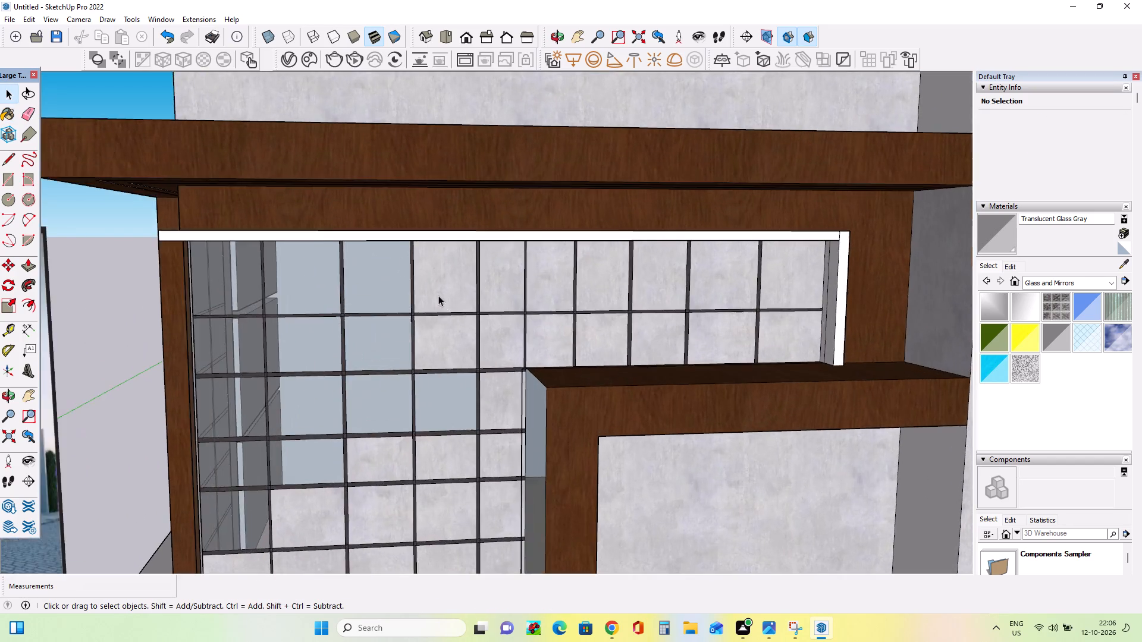
pyautogui.scroll(3, 438, 295)
pyautogui.click(1059, 335)
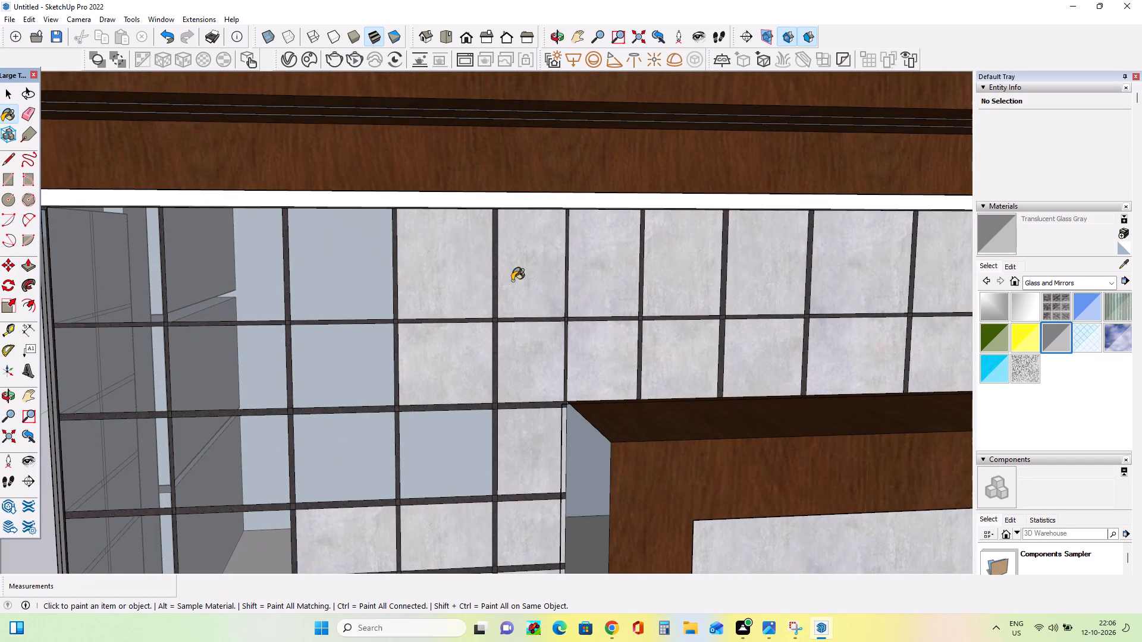
pyautogui.click(459, 265)
pyautogui.click(499, 269)
pyautogui.click(623, 276)
pyautogui.click(663, 276)
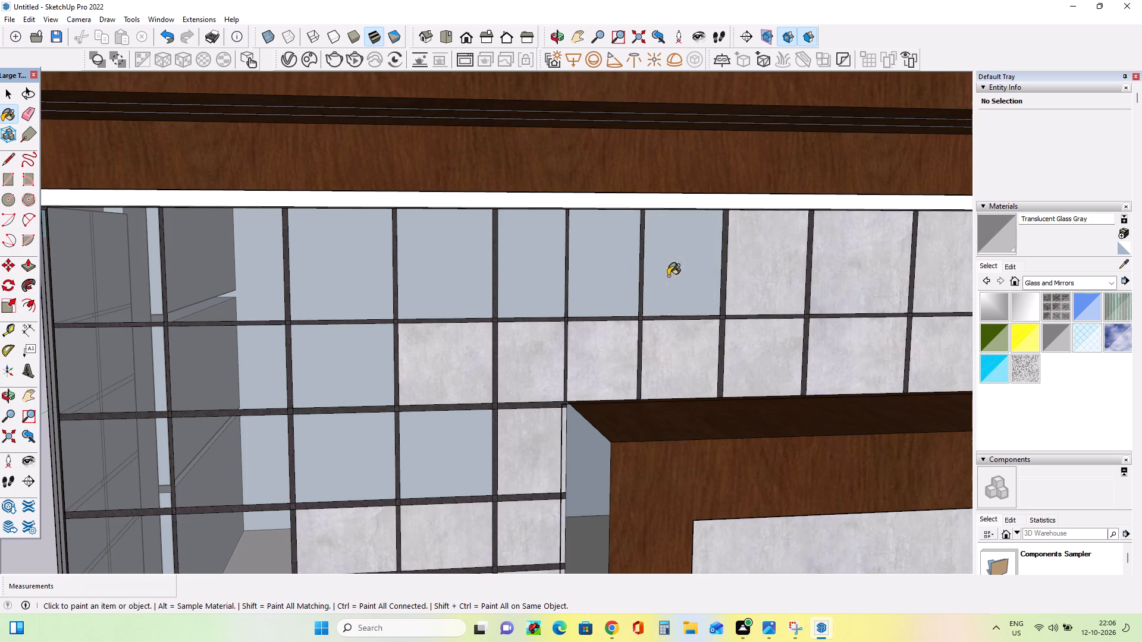
pyautogui.click(682, 339)
pyautogui.click(605, 369)
pyautogui.click(529, 367)
pyautogui.click(444, 369)
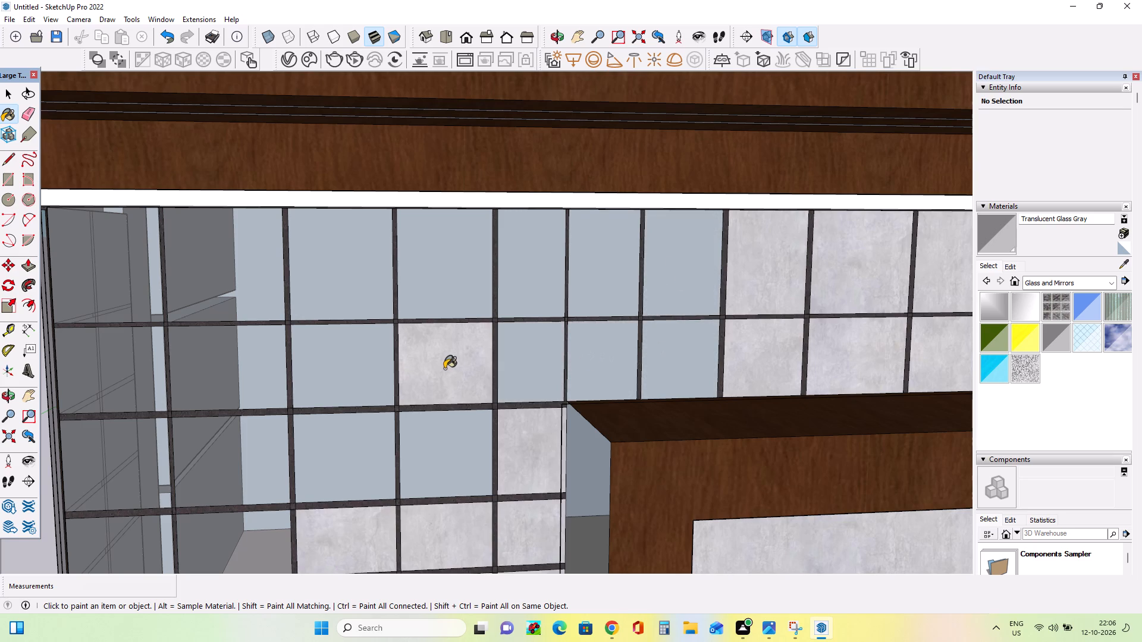
# Paint the last front pane of the third row and three panes of the fourth row with Translucent Glass Gray.
pyautogui.click(526, 432)
pyautogui.click(517, 544)
pyautogui.click(470, 542)
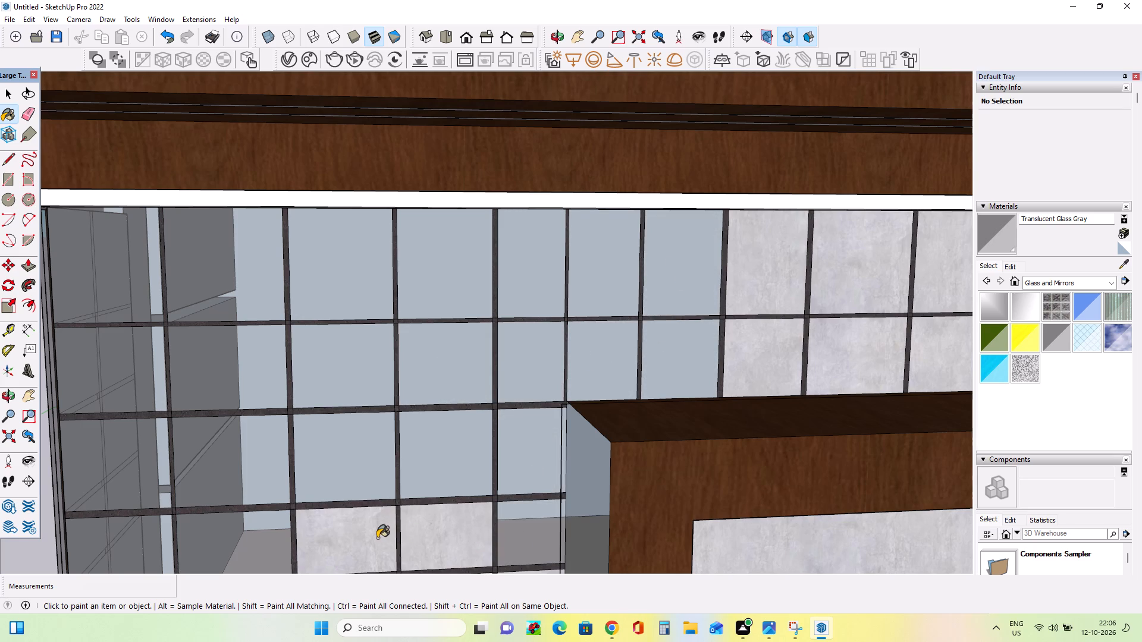
pyautogui.click(377, 538)
# Paint the remaining three columns of front panes above the wooden entrance frame with Translucent Glass Gray.
pyautogui.scroll(-3, 309, 432)
pyautogui.scroll(-7, 393, 387)
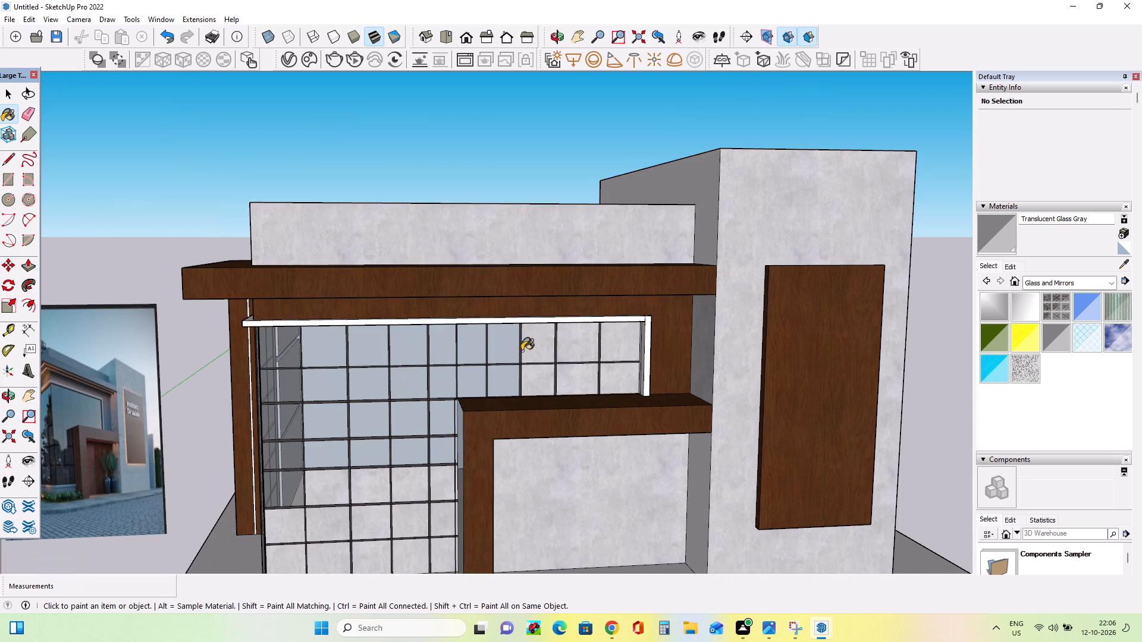
pyautogui.click(542, 344)
pyautogui.click(529, 394)
pyautogui.click(589, 350)
pyautogui.click(580, 389)
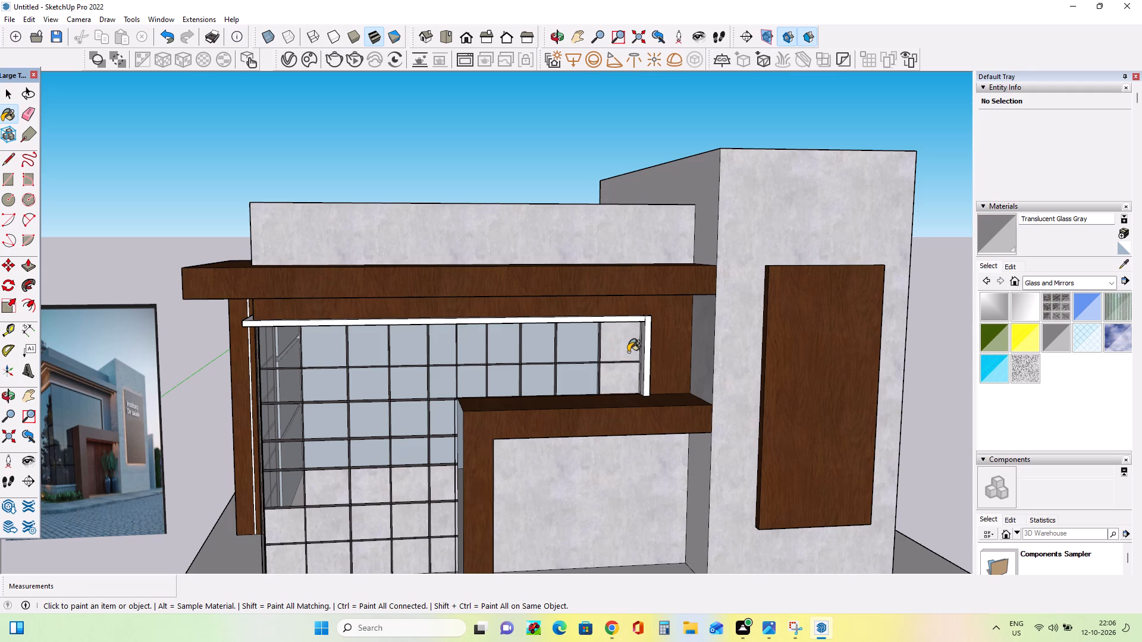
pyautogui.click(628, 352)
pyautogui.click(624, 380)
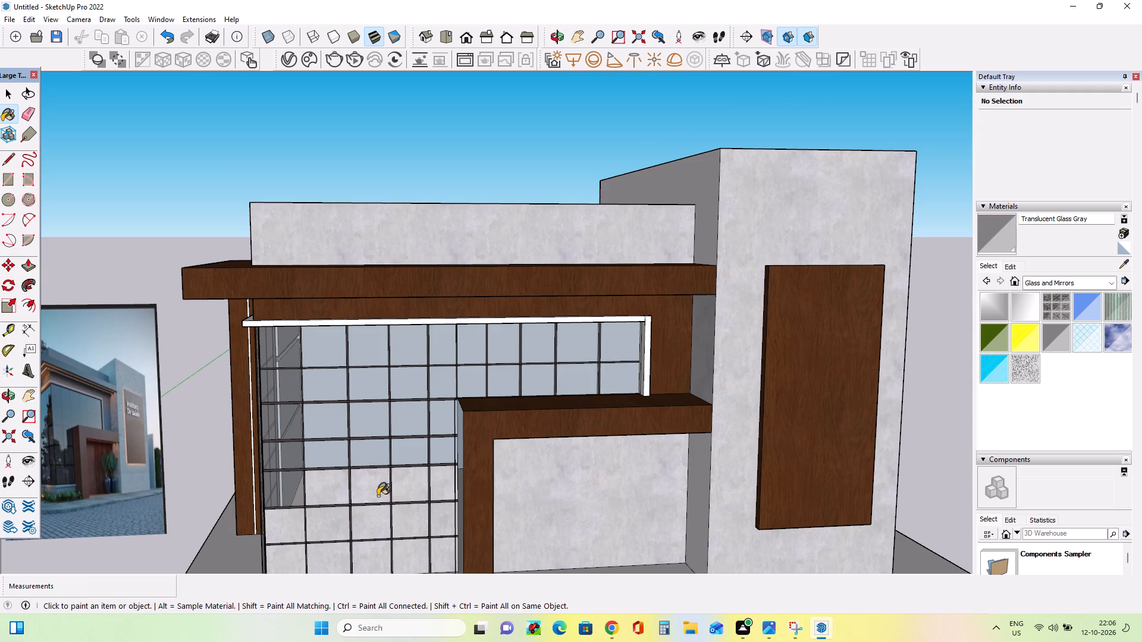
# Paint the remaining concrete front panes in the fifth and sixth rows from the top with Translucent Glass Gray.
pyautogui.scroll(6, 378, 496)
pyautogui.click(370, 474)
pyautogui.click(316, 475)
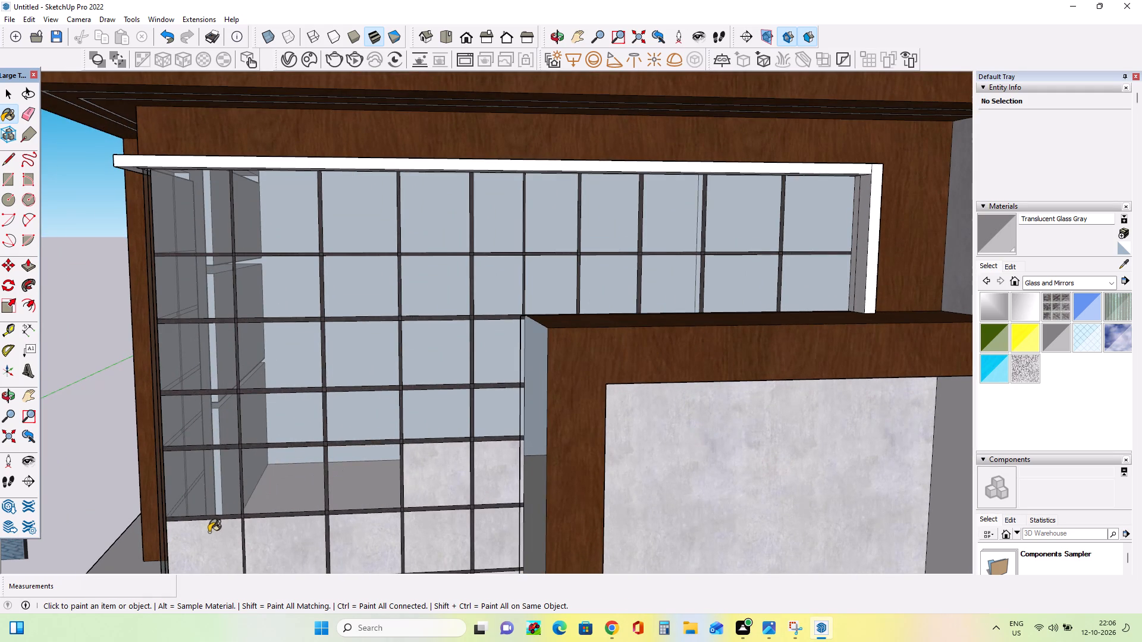
pyautogui.click(209, 533)
pyautogui.click(268, 549)
pyautogui.click(441, 487)
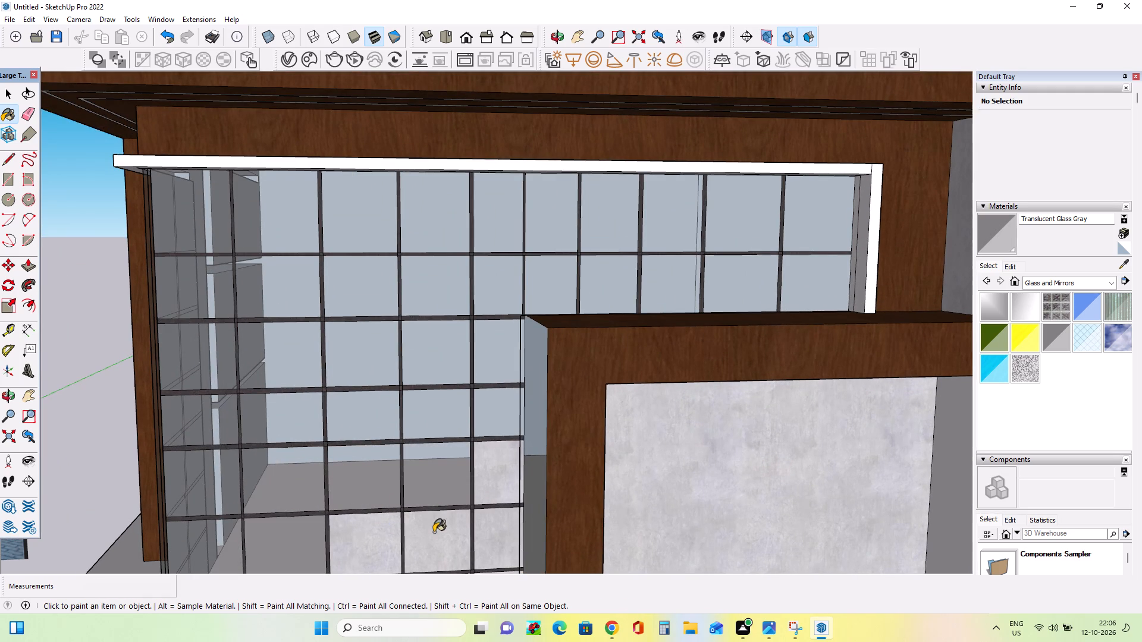
pyautogui.click(434, 539)
pyautogui.click(375, 550)
pyautogui.click(501, 483)
pyautogui.click(500, 536)
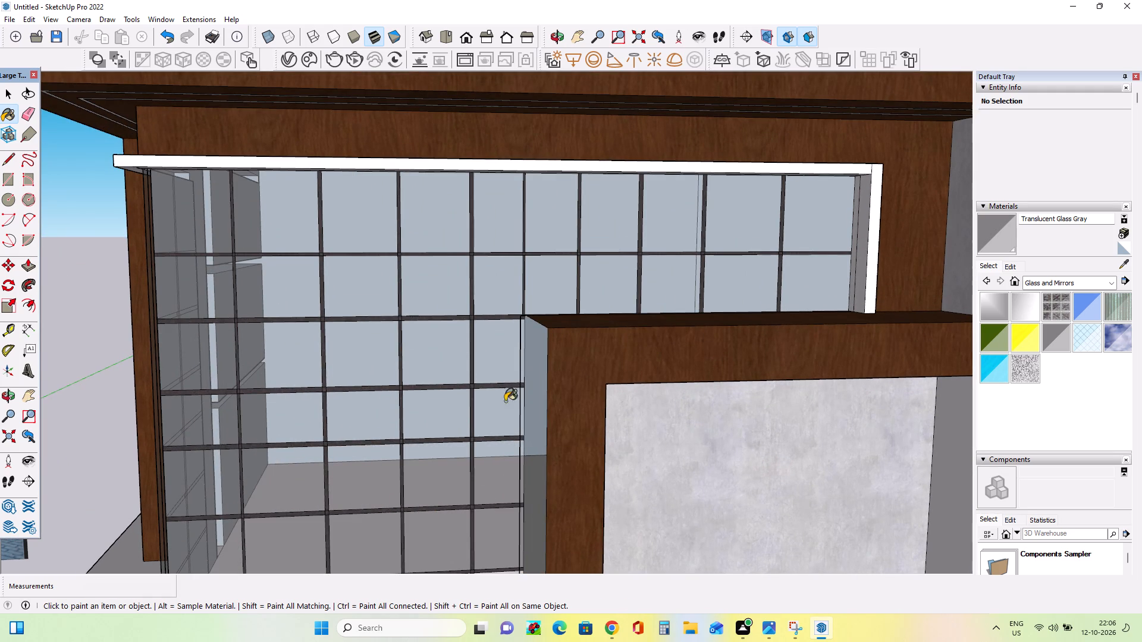
# Paint the bottom-row front panes of the corner window with Translucent Glass Gray.
pyautogui.scroll(-11, 523, 377)
pyautogui.click(412, 463)
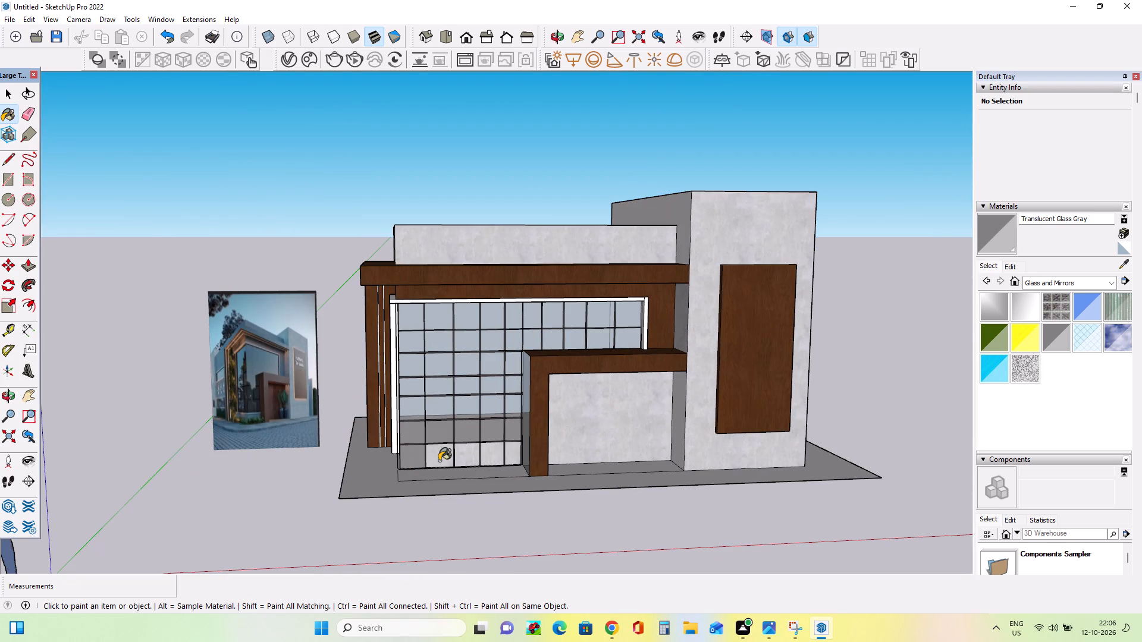
pyautogui.click(439, 461)
pyautogui.click(469, 462)
pyautogui.click(494, 457)
pyautogui.click(519, 460)
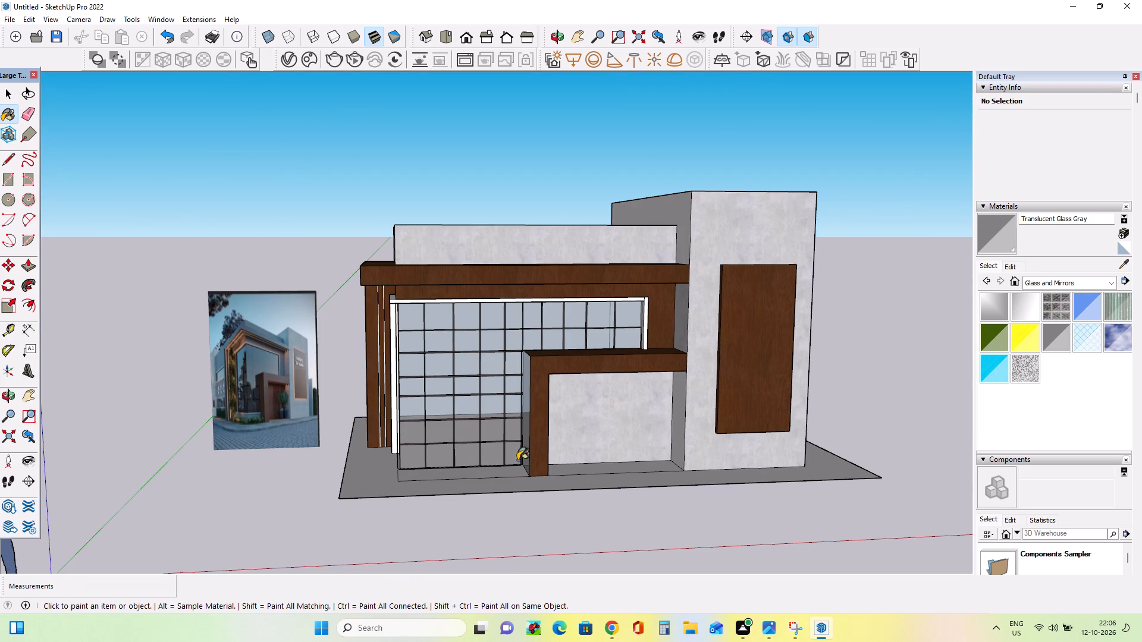
# Paint the upper panes on the short side of the corner window with Translucent Glass Gray, keeping the white frame unpainted.
pyautogui.moveTo(423, 435); pyautogui.dragTo(565, 356, button='middle')
pyautogui.scroll(7, 385, 335)
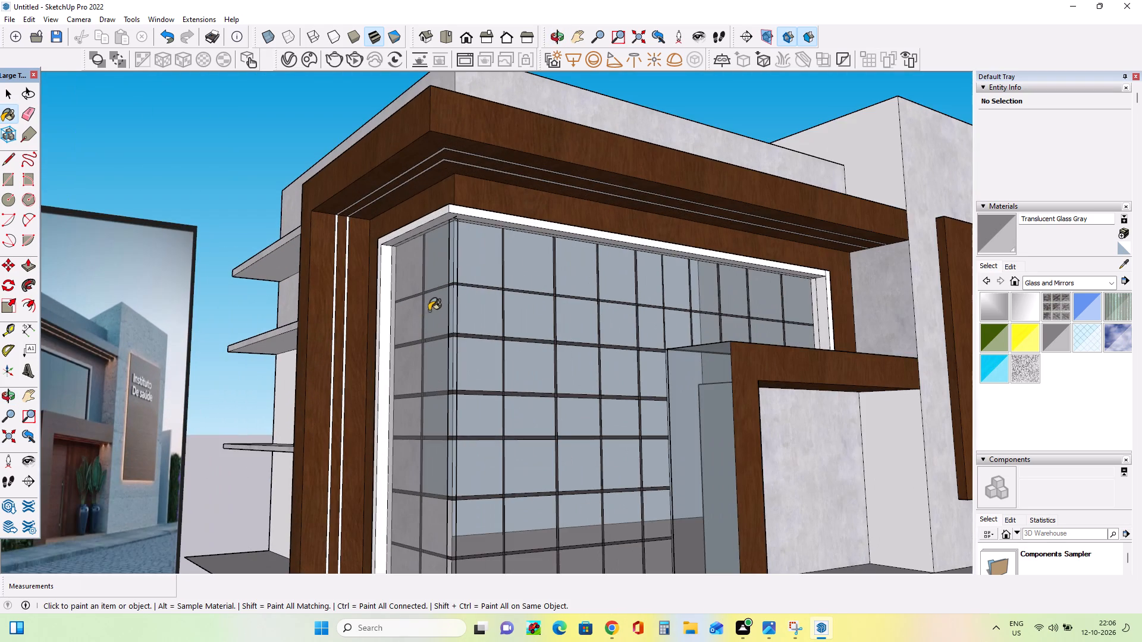
pyautogui.moveTo(450, 309); pyautogui.dragTo(362, 337, button='middle')
pyautogui.scroll(14, 420, 311)
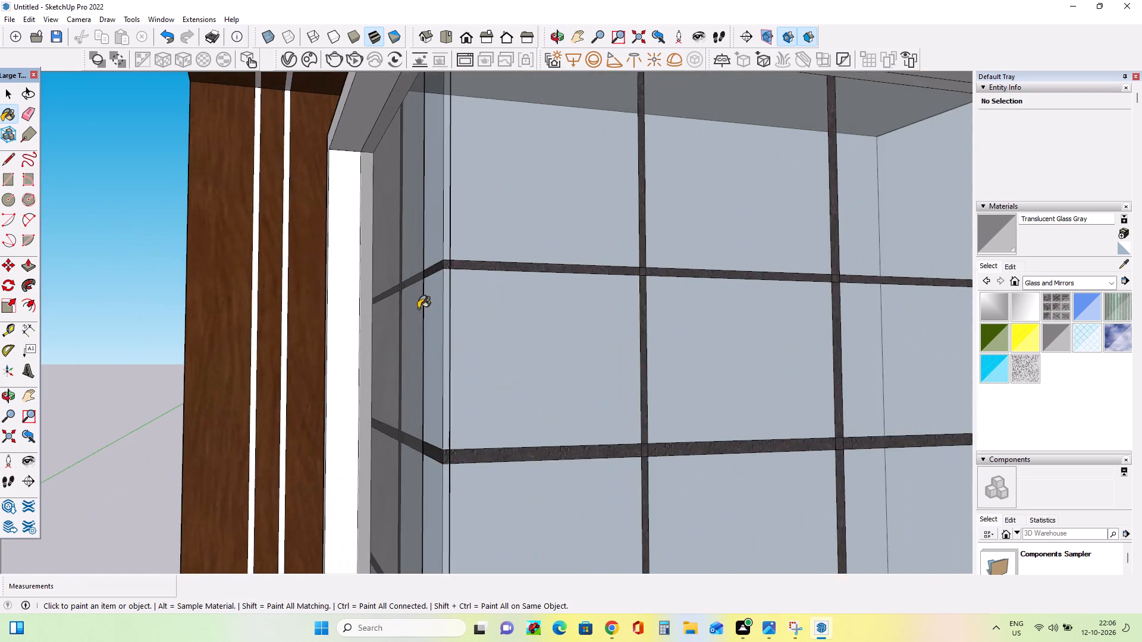
pyautogui.scroll(6, 418, 309)
pyautogui.moveTo(418, 288); pyautogui.dragTo(413, 298, button='middle')
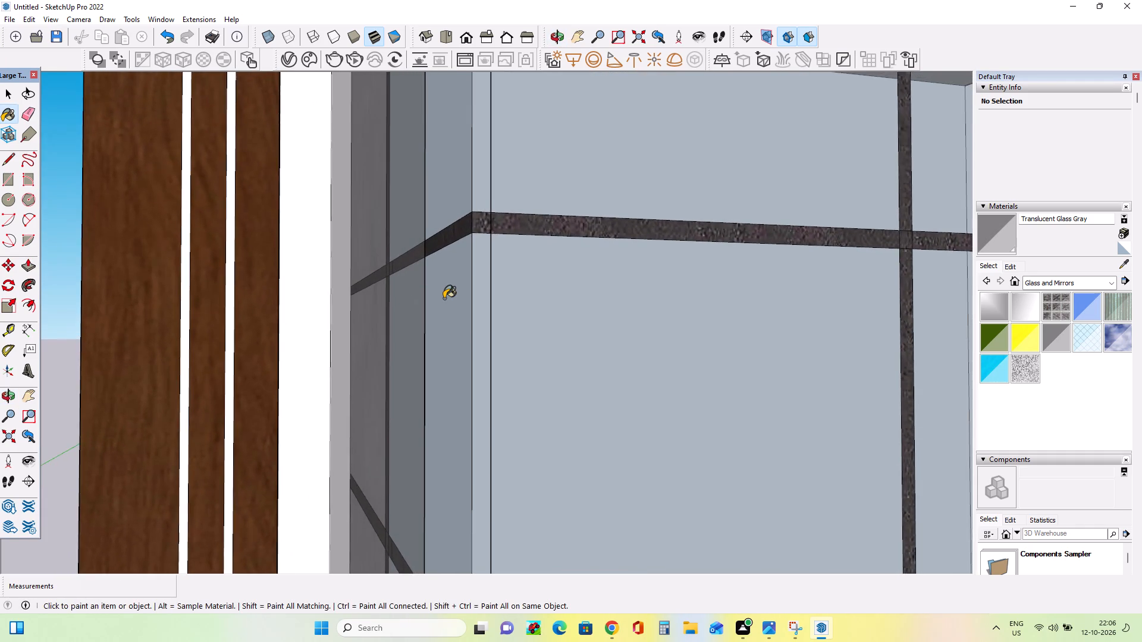
pyautogui.scroll(4, 444, 299)
pyautogui.moveTo(436, 297); pyautogui.dragTo(399, 356, button='middle')
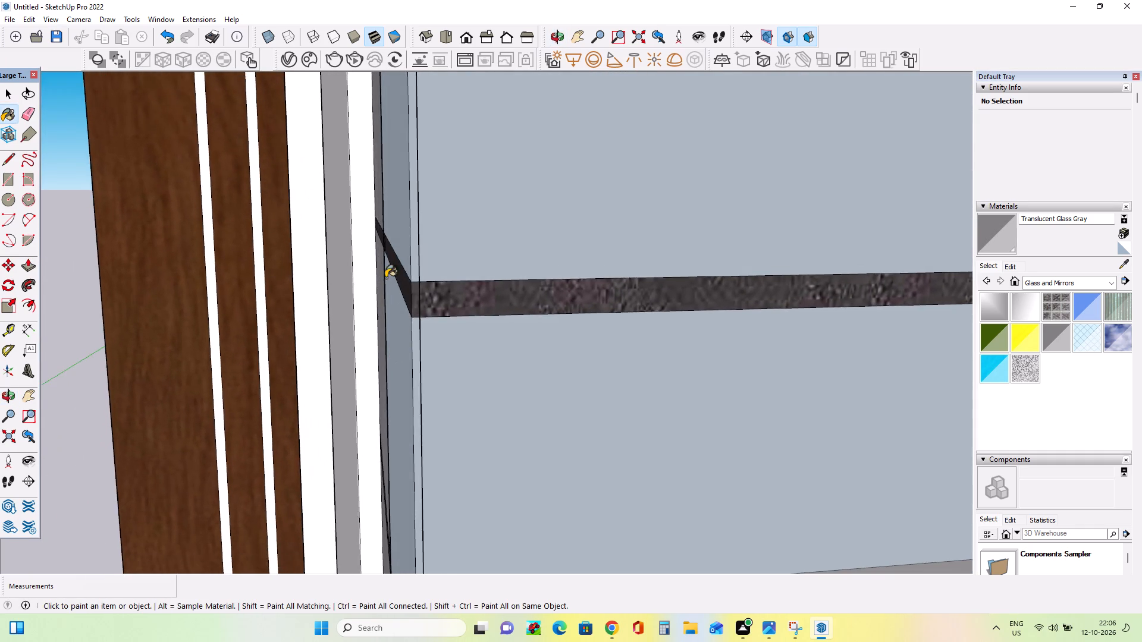
pyautogui.scroll(4, 377, 251)
pyautogui.click(378, 177)
pyautogui.click(365, 254)
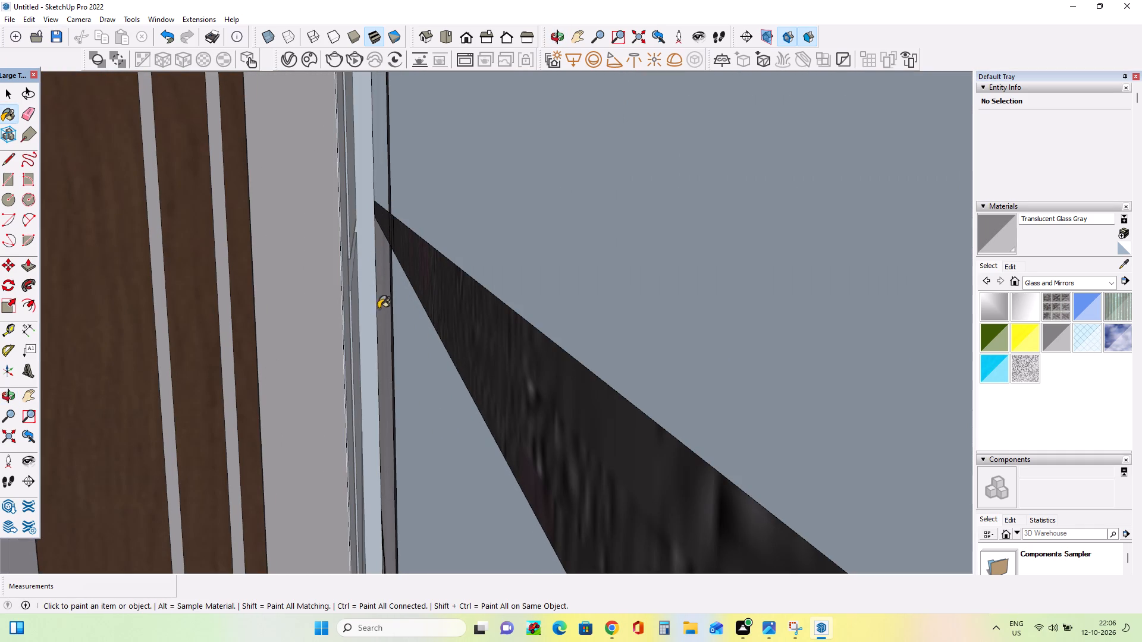
pyautogui.hotkey('ctrl', 'z')
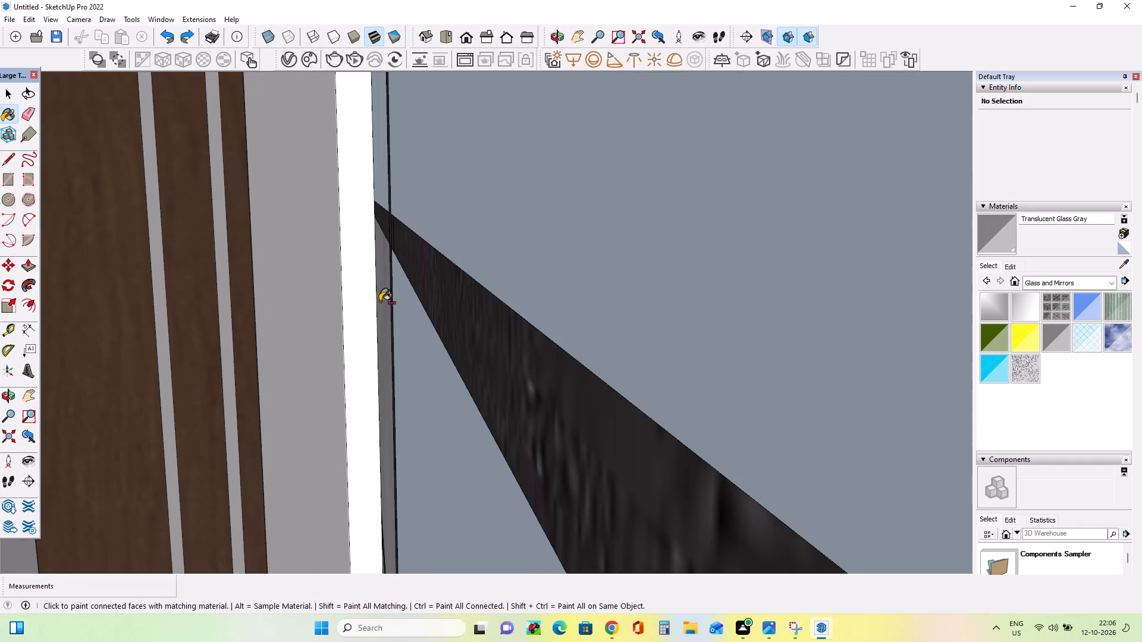
pyautogui.click(381, 302)
pyautogui.scroll(-12, 394, 251)
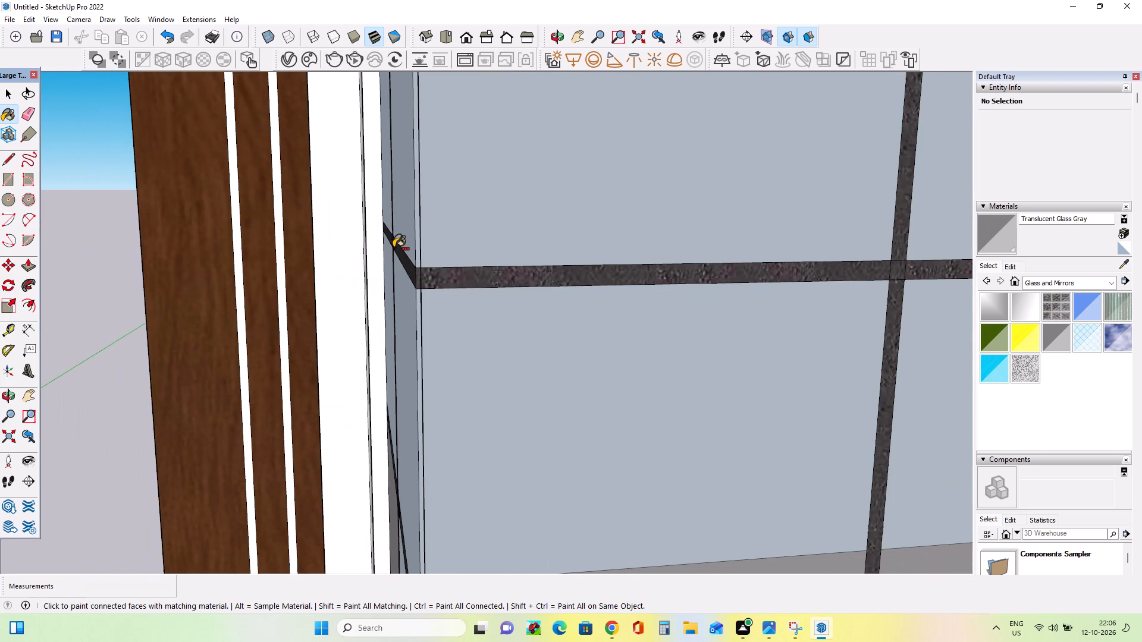
pyautogui.click(393, 477)
# Paint the concrete strips beside the corner in the lower rows of the short side with Translucent Glass Gray.
pyautogui.moveTo(421, 414); pyautogui.dragTo(493, 372, button='middle')
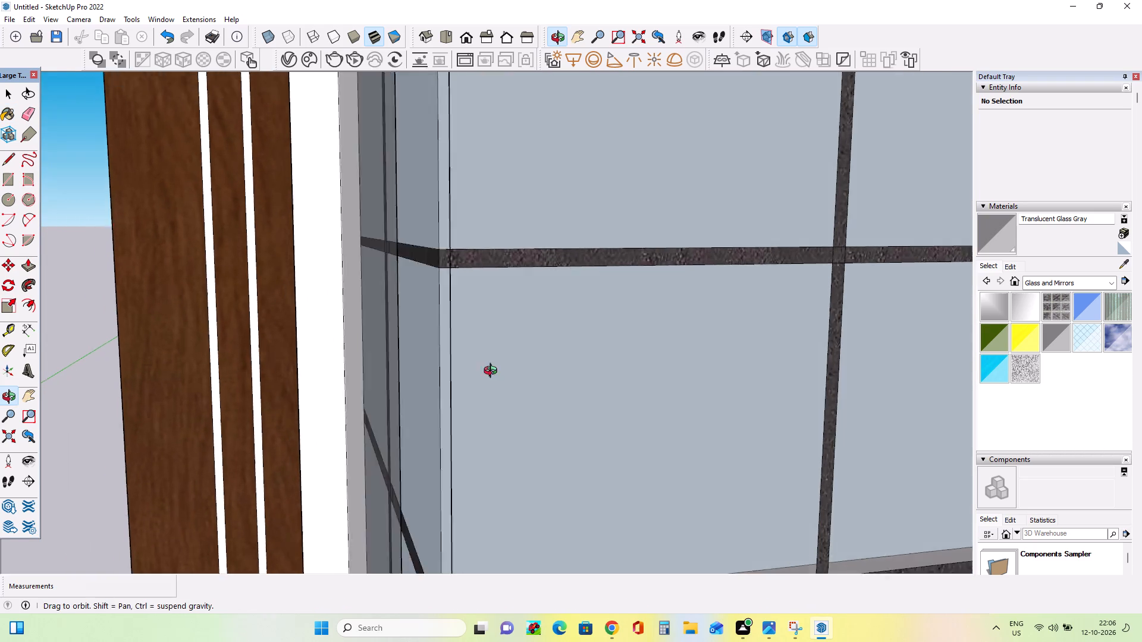
pyautogui.moveTo(493, 372); pyautogui.dragTo(545, 368, button='middle')
pyautogui.scroll(-17, 545, 368)
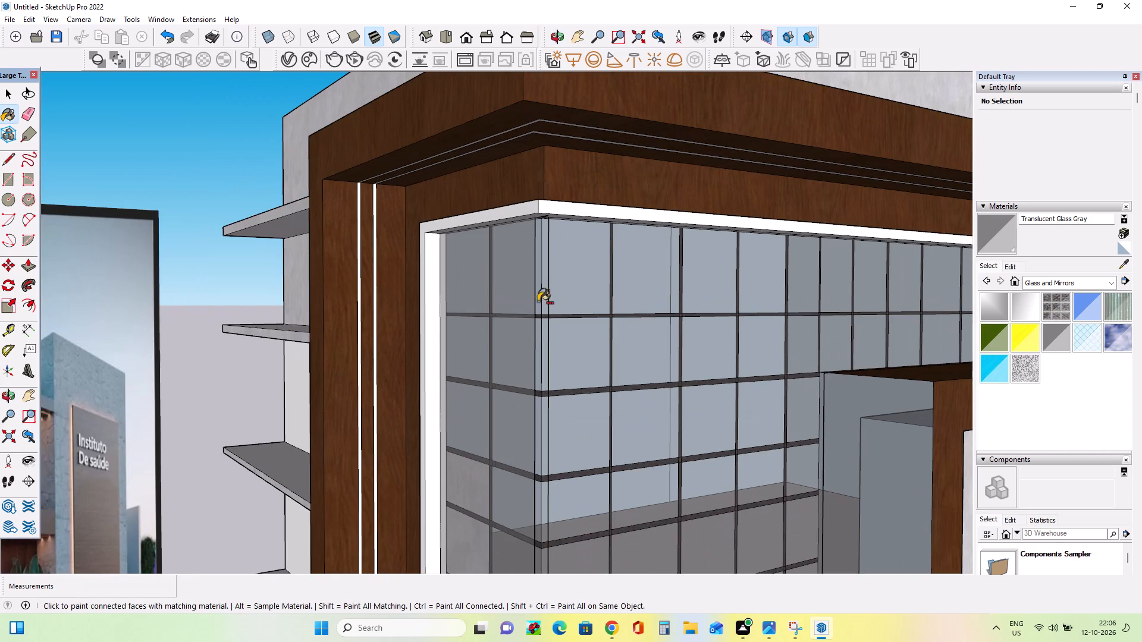
pyautogui.click(29, 395)
pyautogui.moveTo(331, 431); pyautogui.dragTo(353, 256)
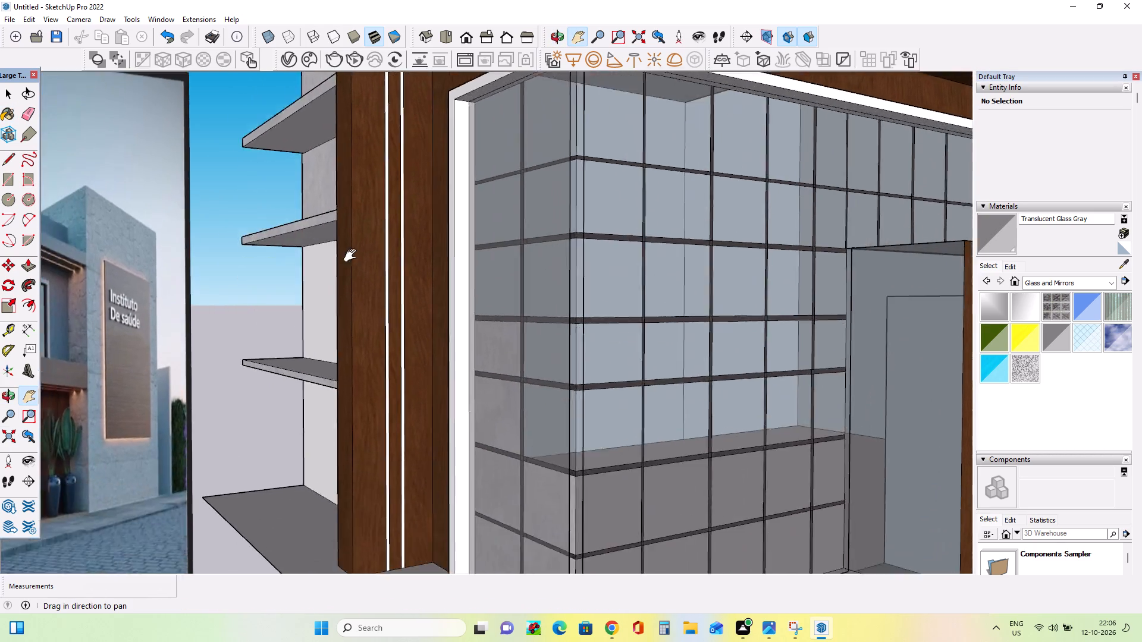
pyautogui.moveTo(353, 256); pyautogui.dragTo(327, 158)
pyautogui.moveTo(524, 317); pyautogui.dragTo(450, 341, button='middle')
pyautogui.scroll(9, 478, 347)
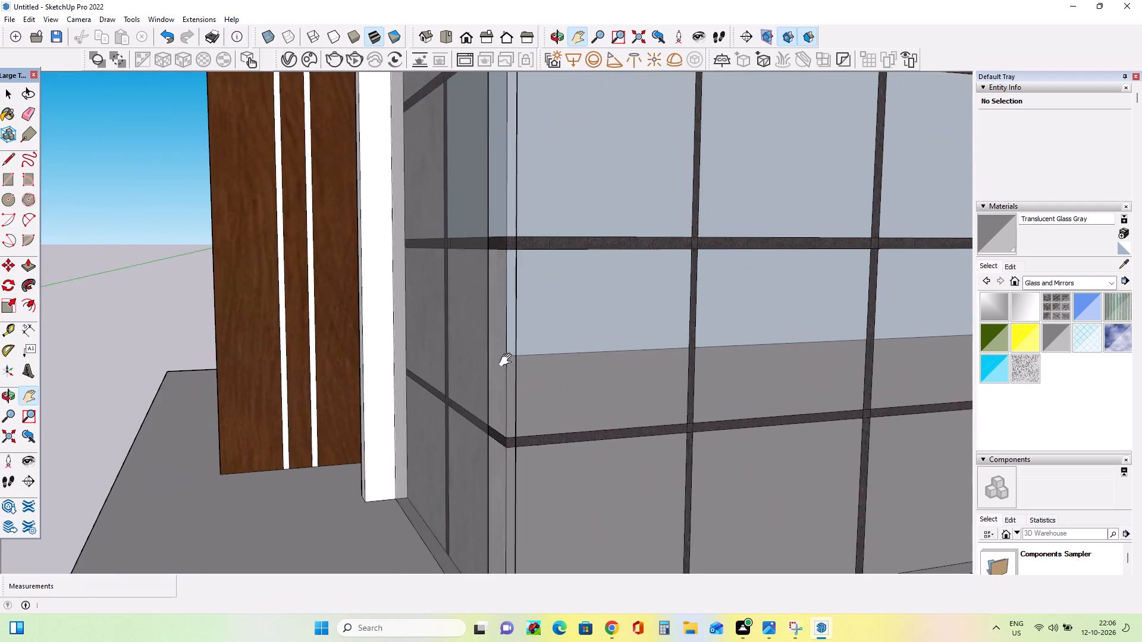
pyautogui.scroll(3, 508, 360)
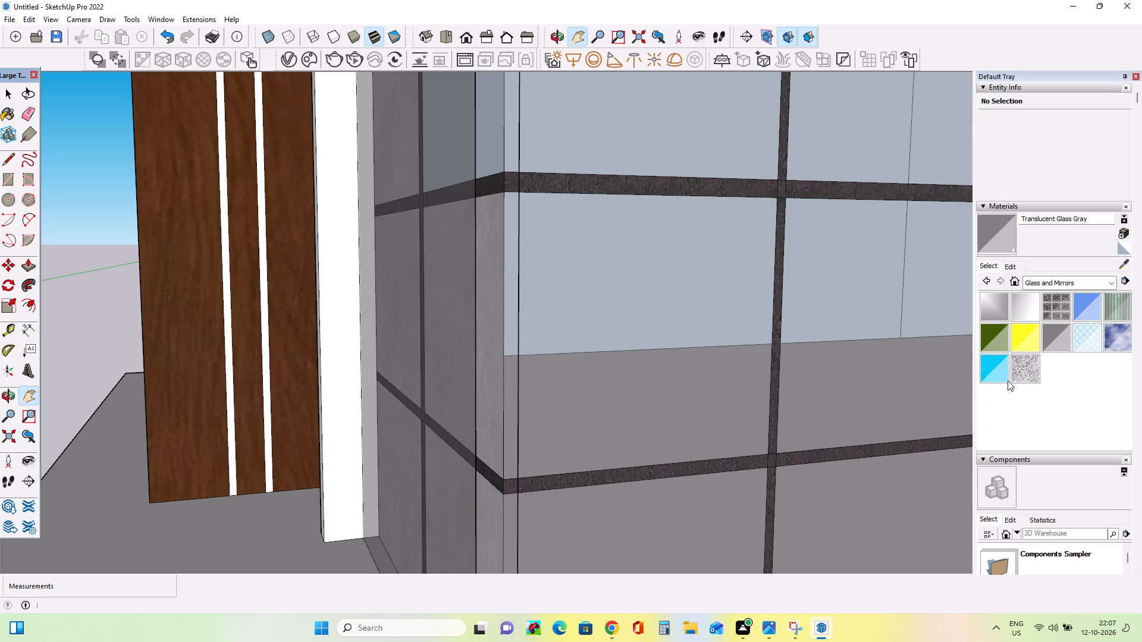
pyautogui.click(1047, 334)
pyautogui.scroll(3, 501, 421)
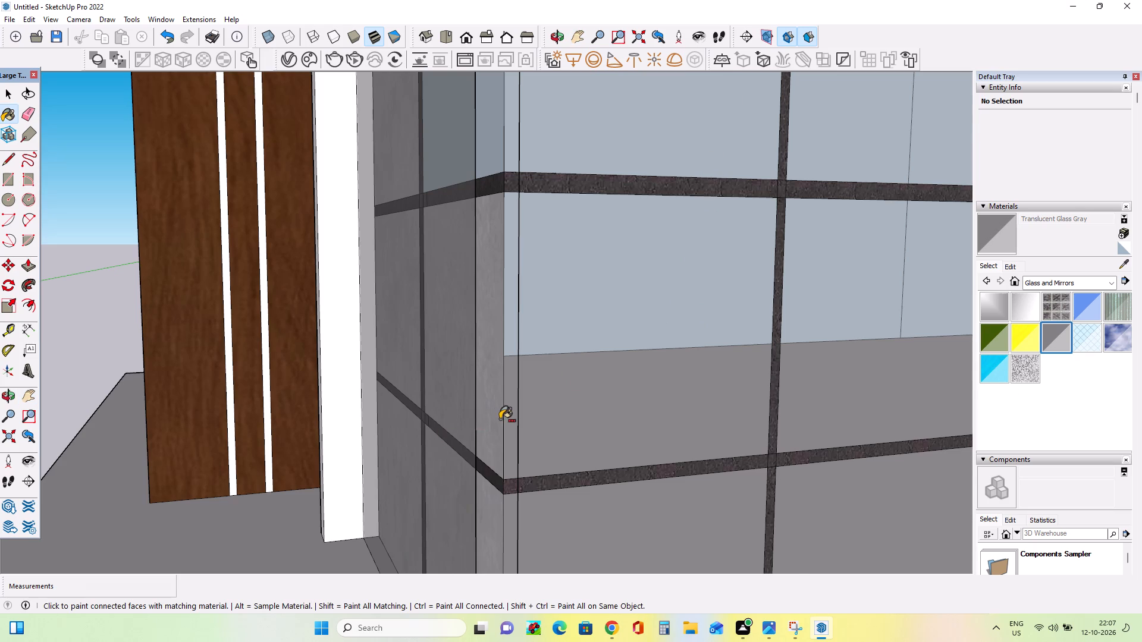
pyautogui.click(497, 415)
pyautogui.click(492, 520)
# Paint the remaining lower panes next to the white frame on the window's short side with Translucent Glass Gray.
pyautogui.moveTo(486, 497); pyautogui.dragTo(448, 517, button='middle')
pyautogui.scroll(13, 429, 417)
pyautogui.moveTo(418, 365); pyautogui.dragTo(418, 374, button='middle')
pyautogui.click(380, 330)
pyautogui.click(363, 426)
pyautogui.click(374, 434)
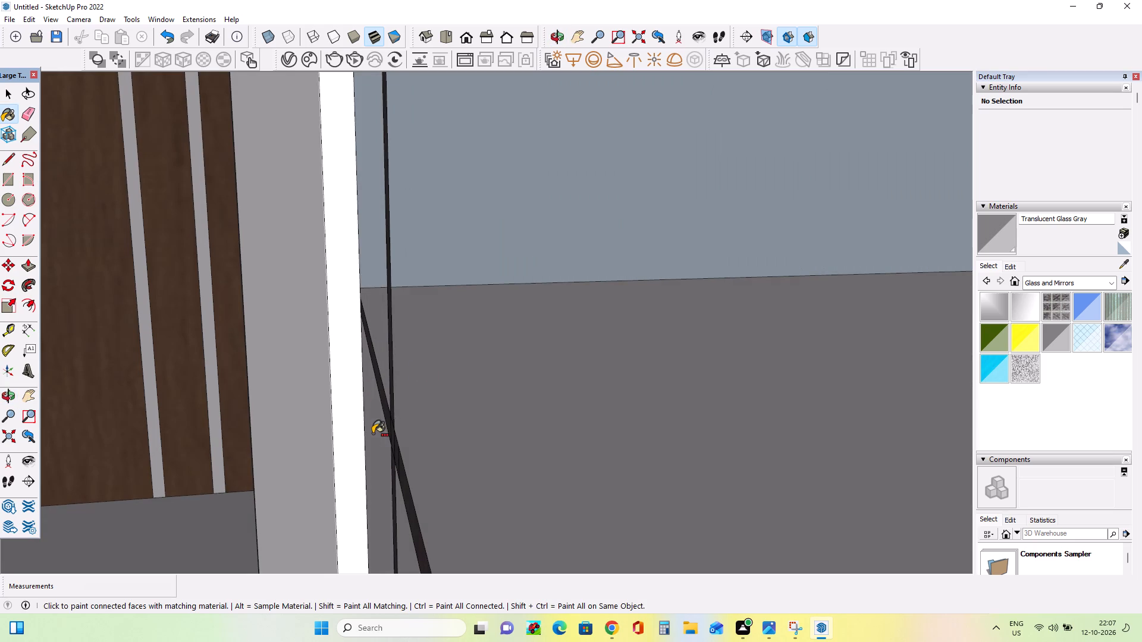
# Paint the remaining concrete panes in the middle rows of the window's short side with Translucent Glass Gray.
pyautogui.moveTo(400, 421); pyautogui.dragTo(448, 403, button='middle')
pyautogui.scroll(-13, 451, 397)
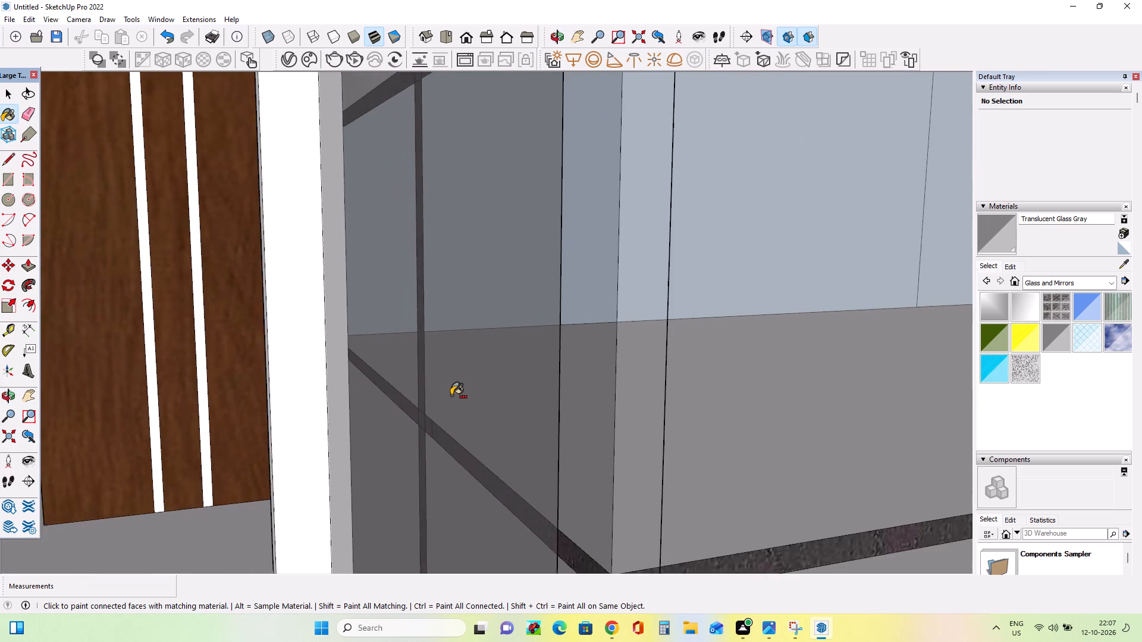
pyautogui.scroll(-8, 453, 396)
pyautogui.scroll(1, 453, 395)
pyautogui.scroll(-10, 453, 395)
pyautogui.scroll(5, 457, 246)
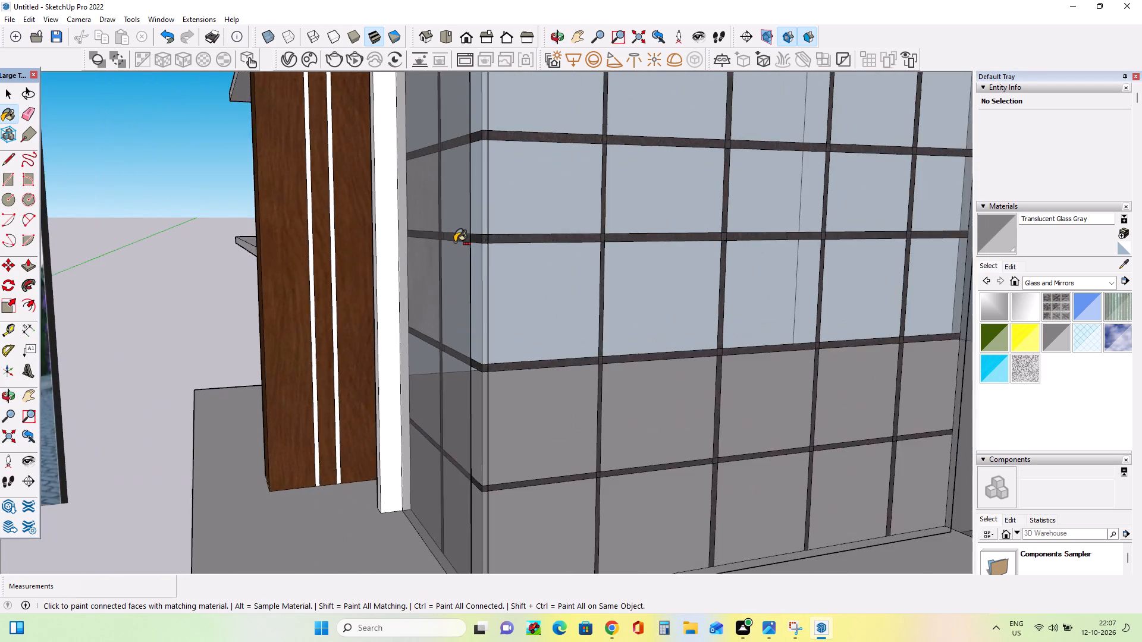
pyautogui.scroll(12, 456, 243)
pyautogui.moveTo(574, 306); pyautogui.dragTo(516, 325, button='middle')
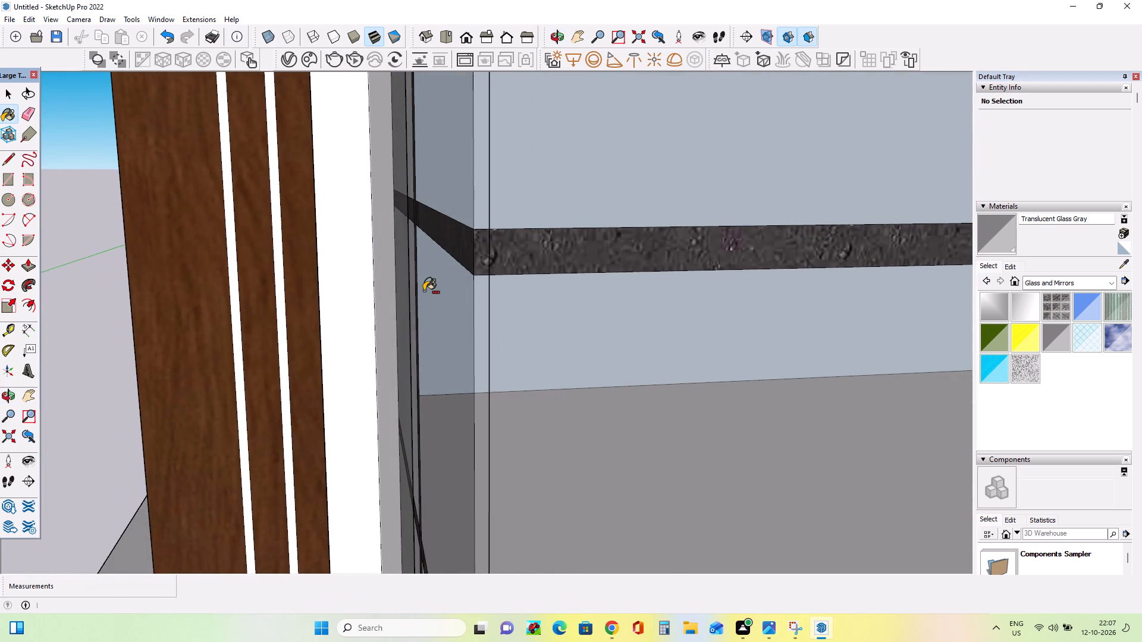
pyautogui.scroll(4, 418, 289)
pyautogui.click(408, 240)
pyautogui.click(406, 139)
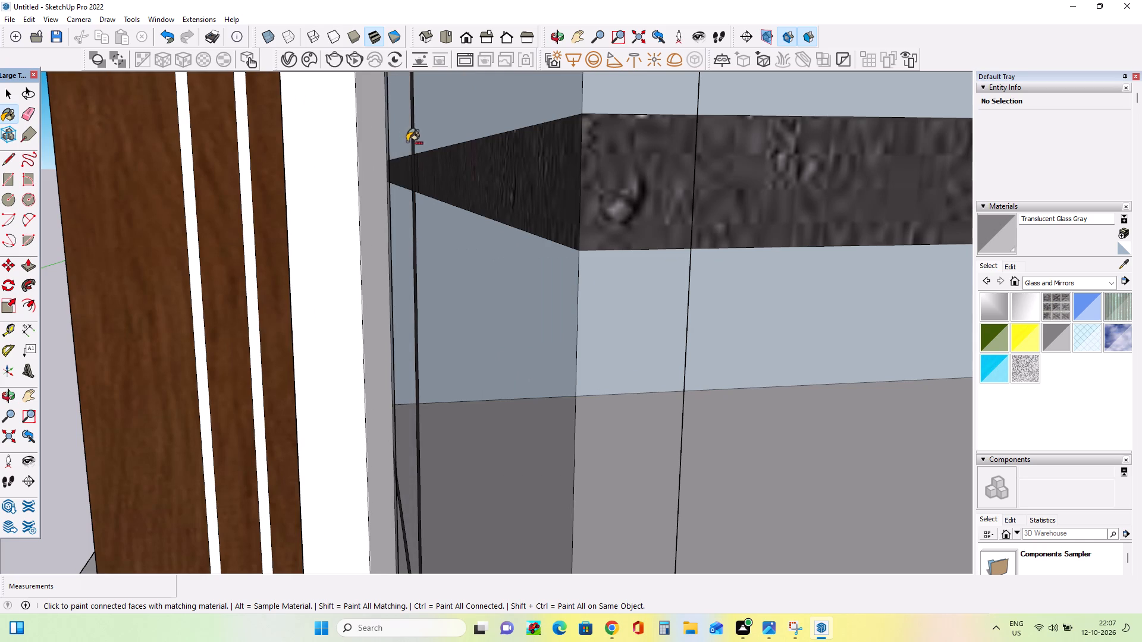
# Examine the glazed corner window from several angles, checking the glass on both sides and the corner.
pyautogui.scroll(-20, 374, 317)
pyautogui.scroll(-2, 374, 317)
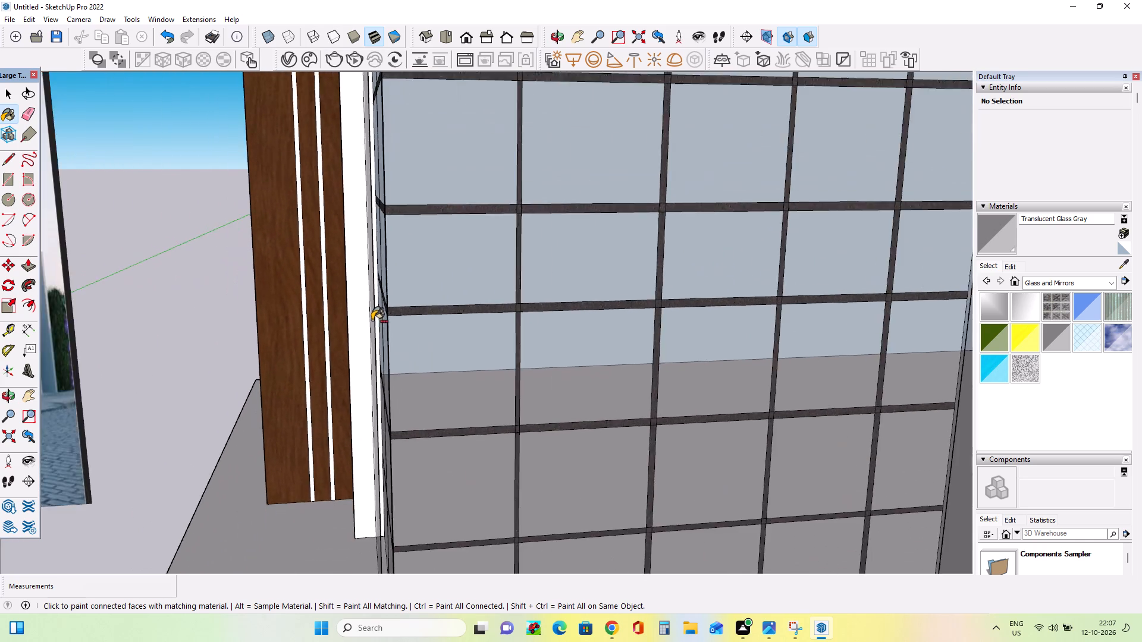
pyautogui.scroll(-13, 374, 320)
pyautogui.moveTo(396, 344); pyautogui.dragTo(509, 378, button='middle')
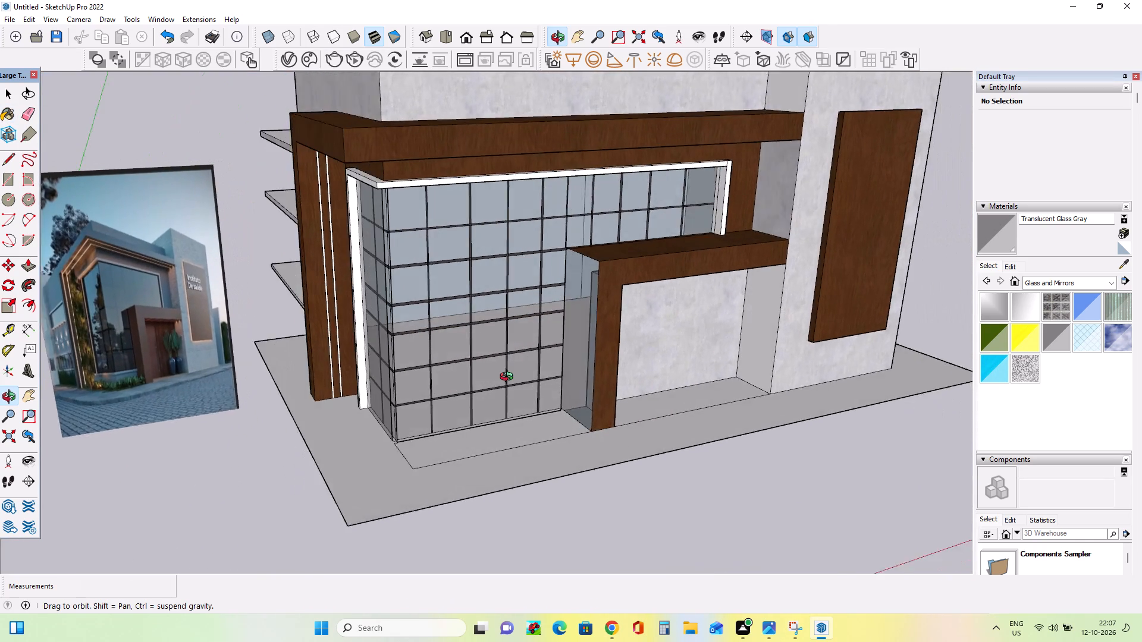
pyautogui.moveTo(509, 378); pyautogui.dragTo(479, 397, button='middle')
pyautogui.scroll(-1, 479, 397)
pyautogui.scroll(3, 407, 405)
pyautogui.moveTo(411, 407); pyautogui.dragTo(418, 395, button='middle')
pyautogui.moveTo(503, 371); pyautogui.dragTo(535, 329, button='middle')
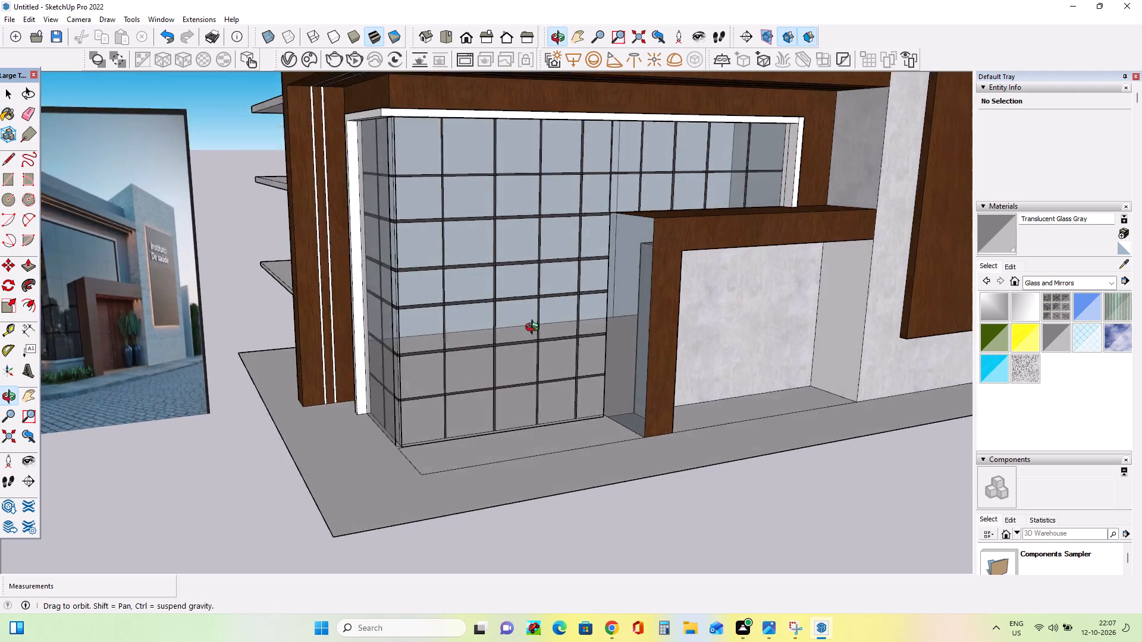
pyautogui.moveTo(535, 329); pyautogui.dragTo(714, 306, button='middle')
pyautogui.moveTo(557, 363); pyautogui.dragTo(362, 331, button='middle')
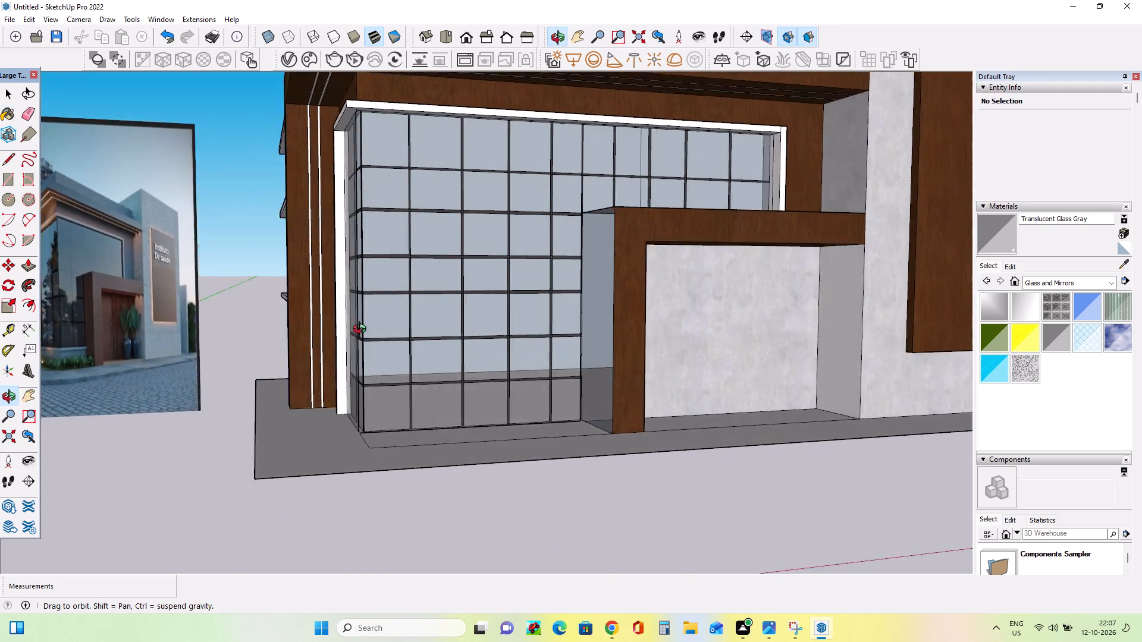
pyautogui.moveTo(362, 331); pyautogui.dragTo(482, 377, button='middle')
pyautogui.scroll(9, 527, 325)
pyautogui.scroll(-5, 528, 323)
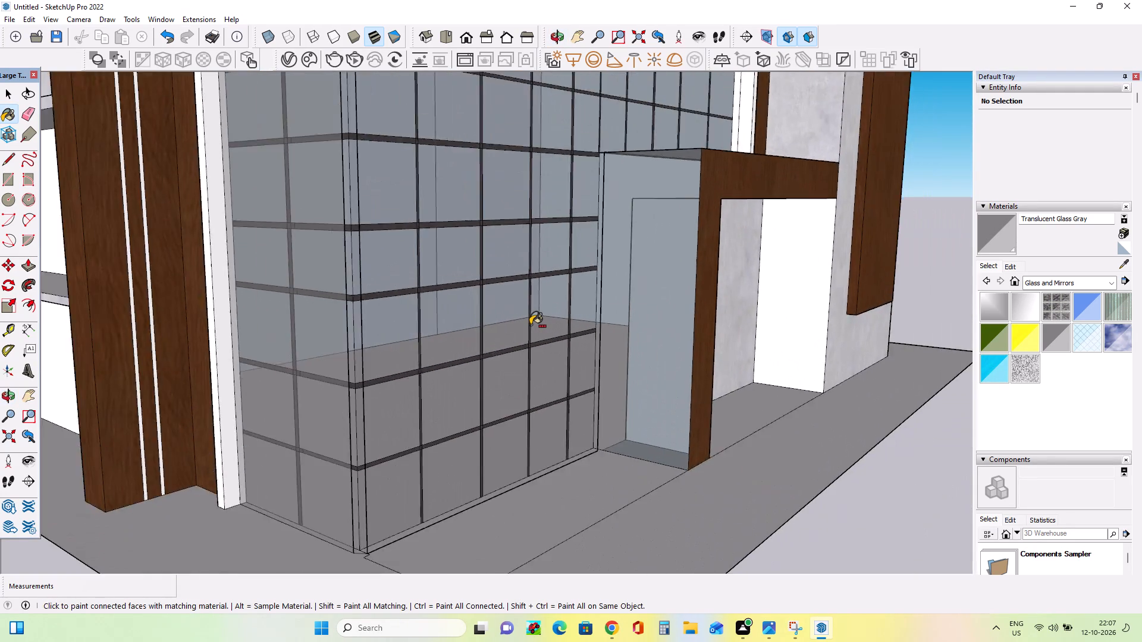
pyautogui.scroll(-9, 532, 325)
pyautogui.moveTo(528, 325); pyautogui.dragTo(368, 313, button='middle')
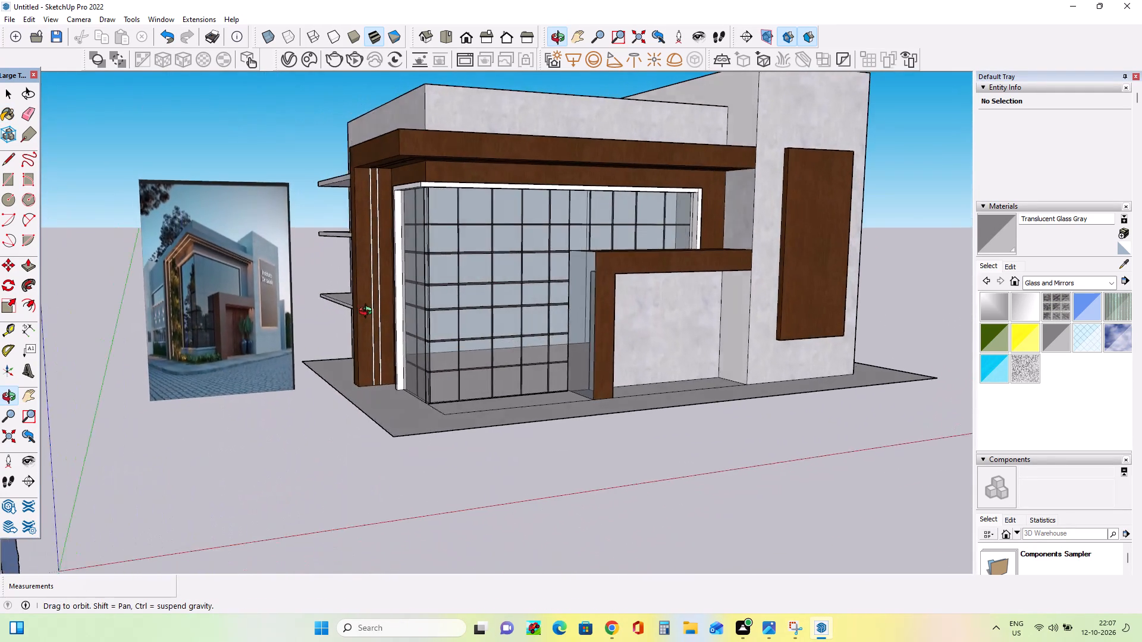
pyautogui.moveTo(368, 313); pyautogui.dragTo(357, 316, button='middle')
pyautogui.scroll(3, 515, 300)
pyautogui.moveTo(517, 302); pyautogui.dragTo(523, 322, button='middle')
pyautogui.scroll(5, 402, 366)
pyautogui.moveTo(406, 366); pyautogui.dragTo(513, 378, button='middle')
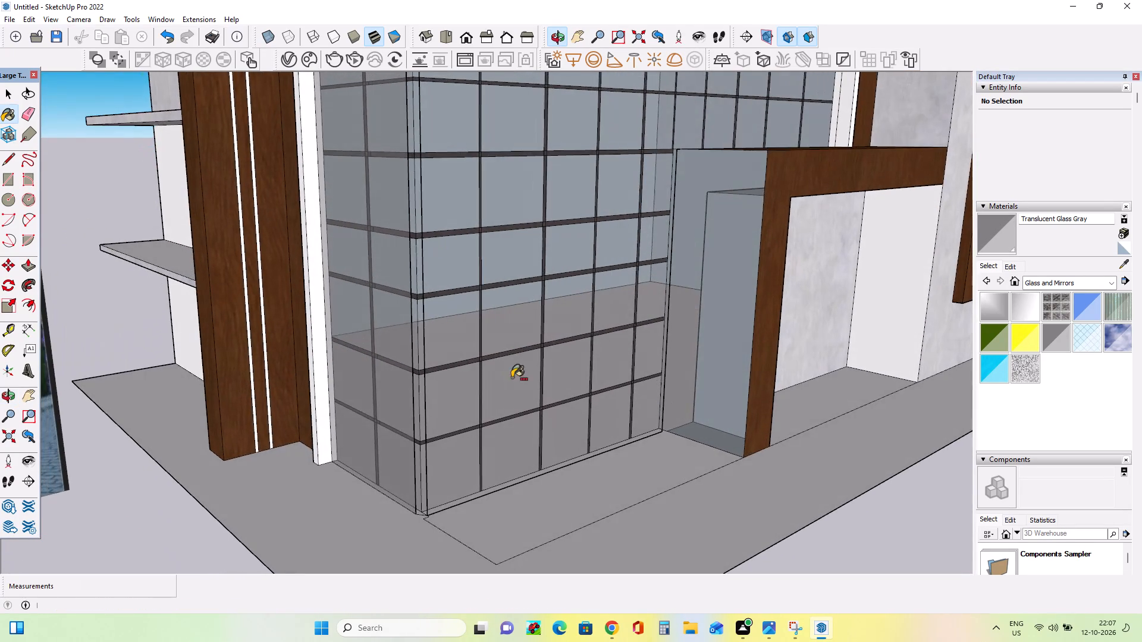
pyautogui.moveTo(447, 367); pyautogui.dragTo(466, 377, button='middle')
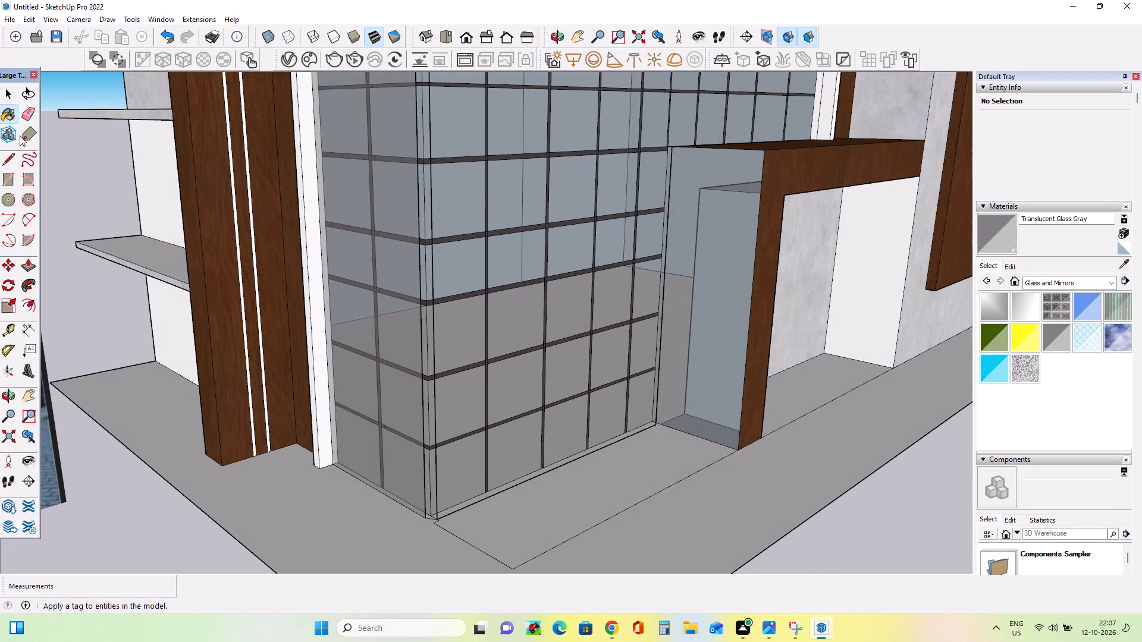
# Delete the full-height face covering the short side of the corner window.
pyautogui.click(9, 97)
pyautogui.click(396, 291)
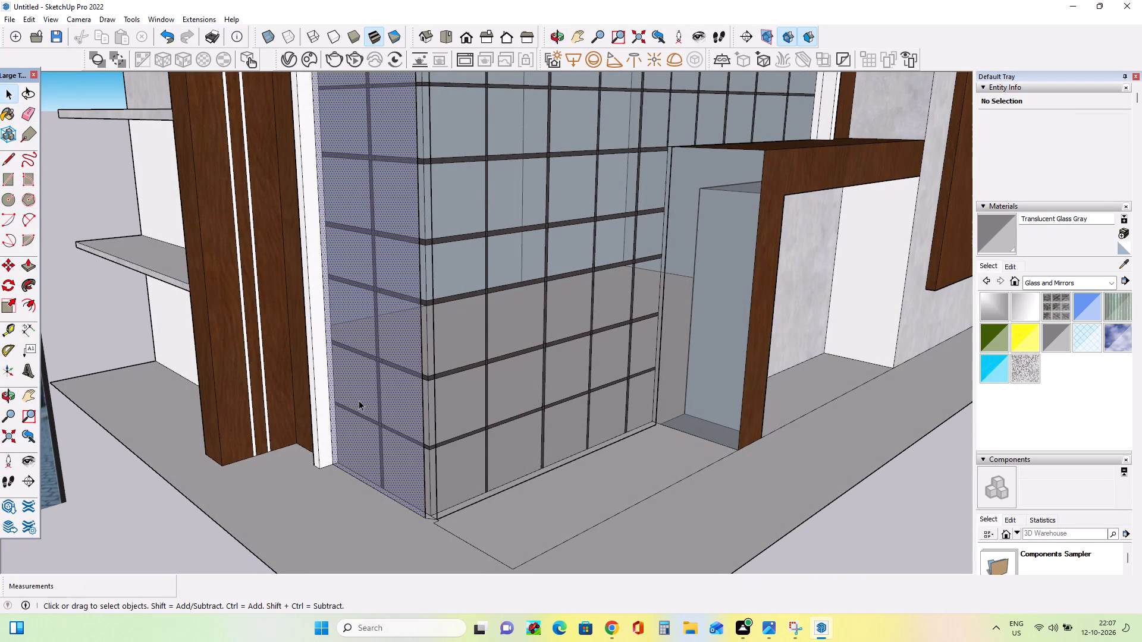
pyautogui.press('Delete')
# Delete the front glass pane in the third row from the top, second column from the corner.
pyautogui.moveTo(476, 418); pyautogui.dragTo(411, 408, button='middle')
pyautogui.scroll(-9, 412, 408)
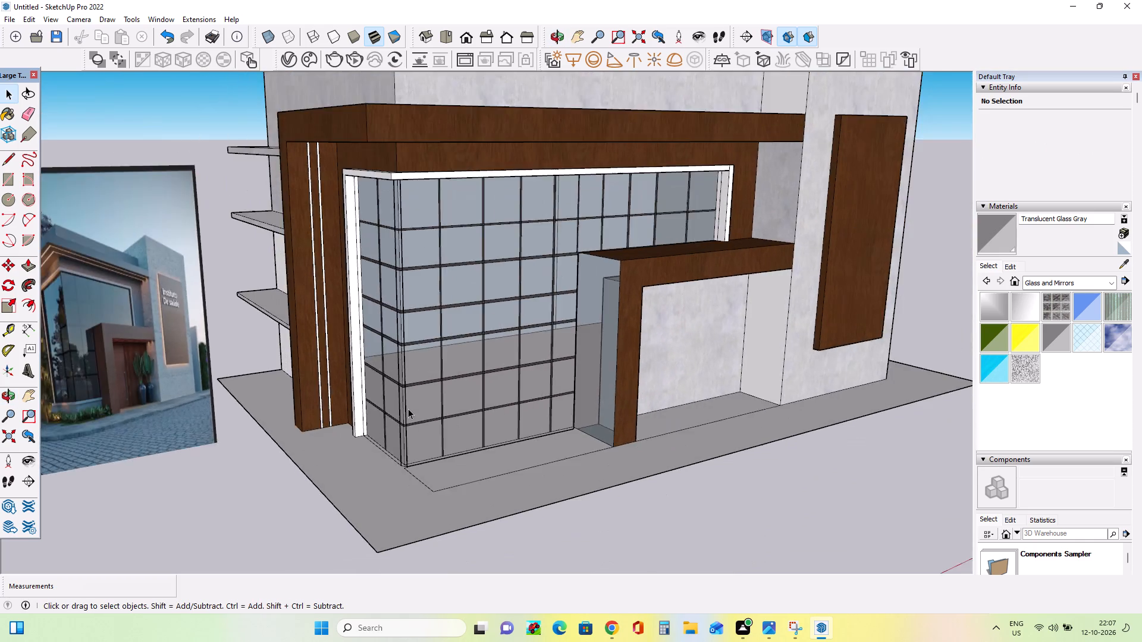
pyautogui.scroll(-6, 408, 408)
pyautogui.moveTo(537, 383); pyautogui.dragTo(506, 317, button='middle')
pyautogui.scroll(7, 426, 353)
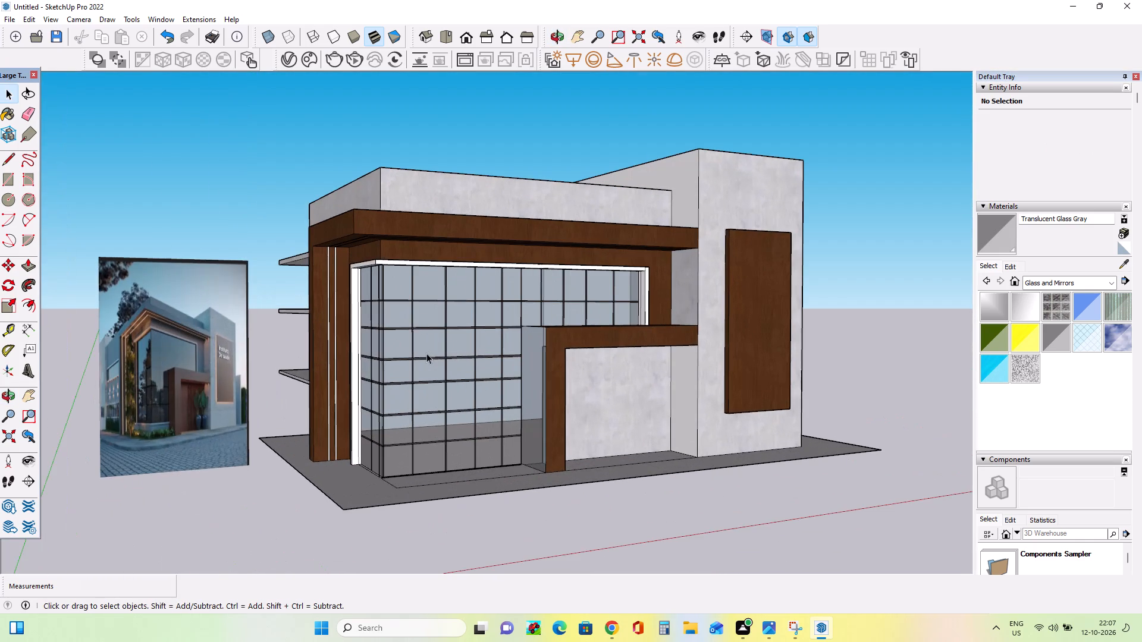
pyautogui.click(429, 342)
pyautogui.press('Delete')
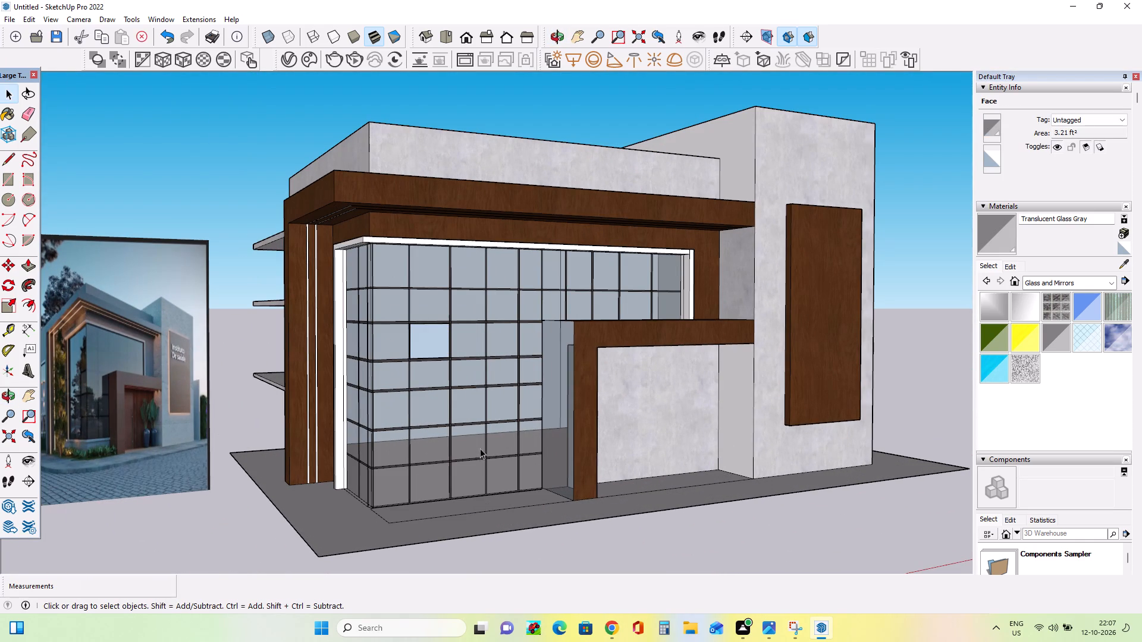
pyautogui.scroll(7, 434, 353)
pyautogui.scroll(-3, 429, 335)
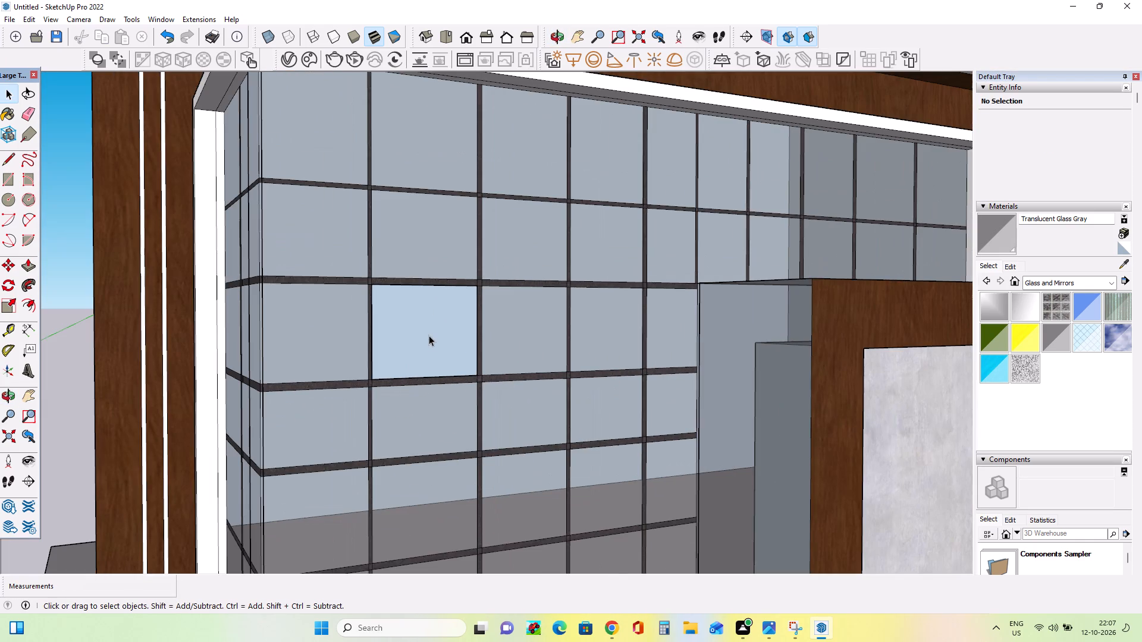
# Paint the interior back wall visible through the open front pane with the named color 0133_Gray.
pyautogui.click(1058, 287)
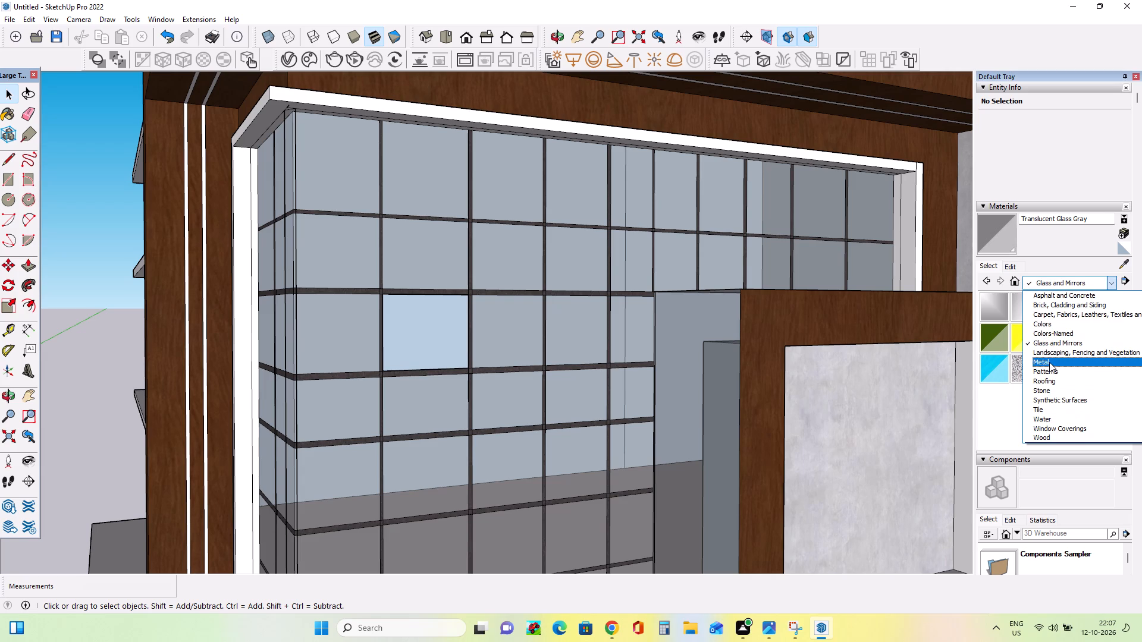
pyautogui.click(1050, 336)
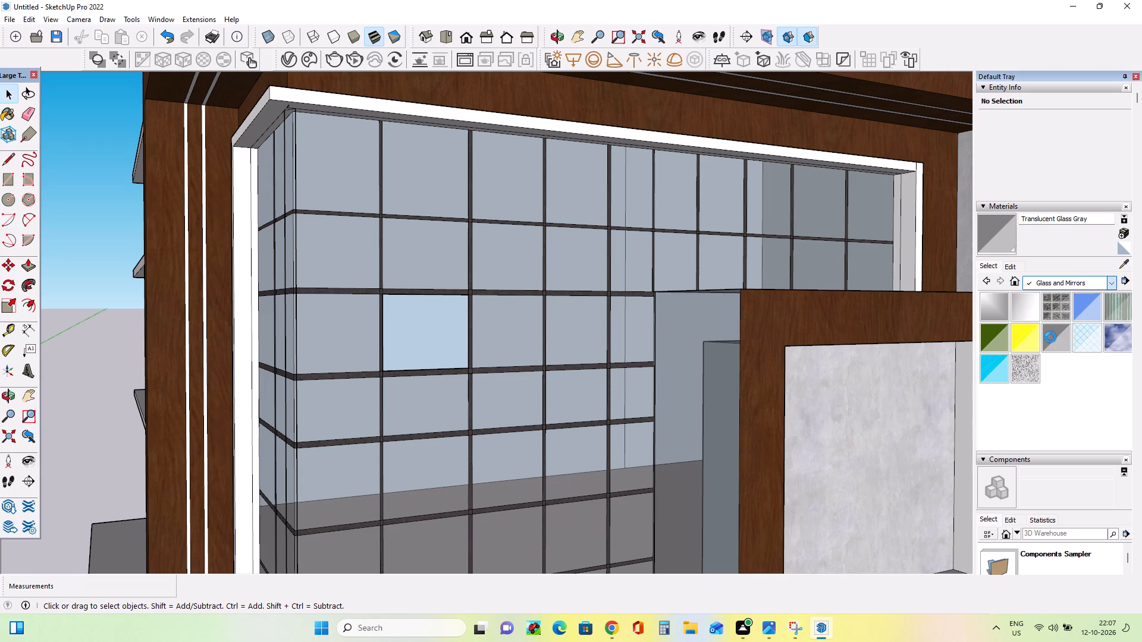
pyautogui.scroll(-4, 1060, 376)
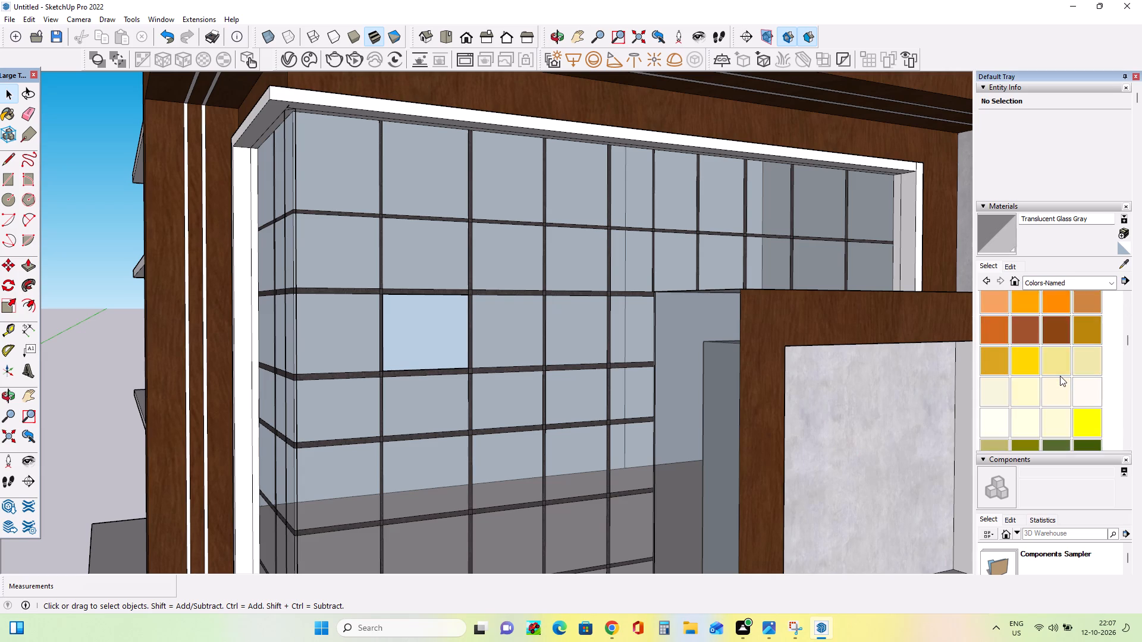
pyautogui.scroll(-12, 1060, 376)
pyautogui.scroll(1, 1060, 376)
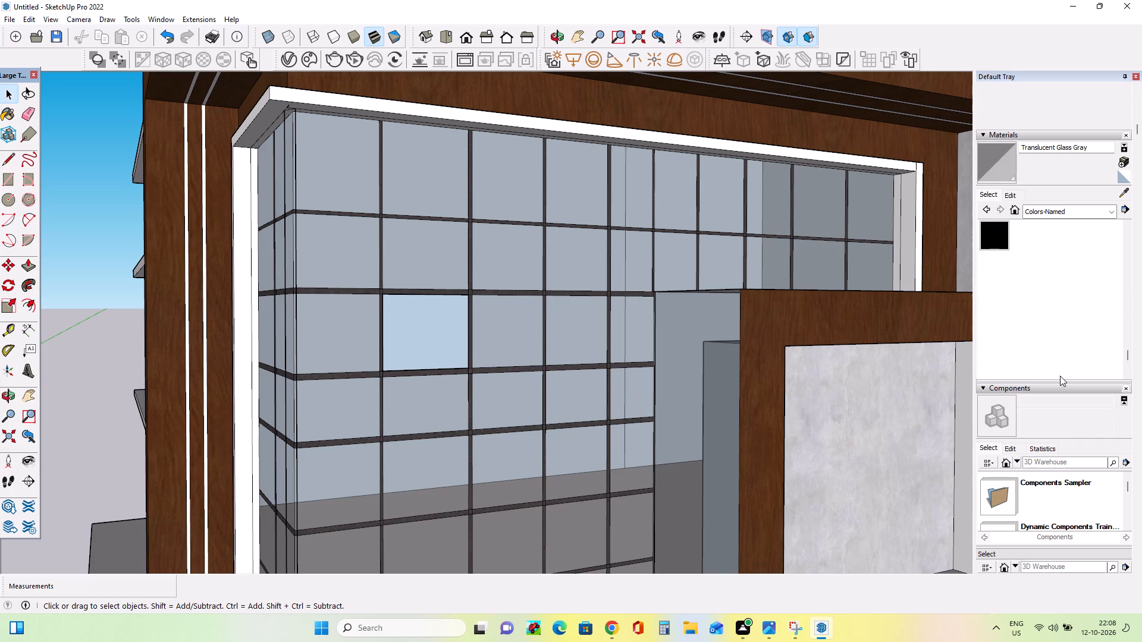
pyautogui.click(1003, 273)
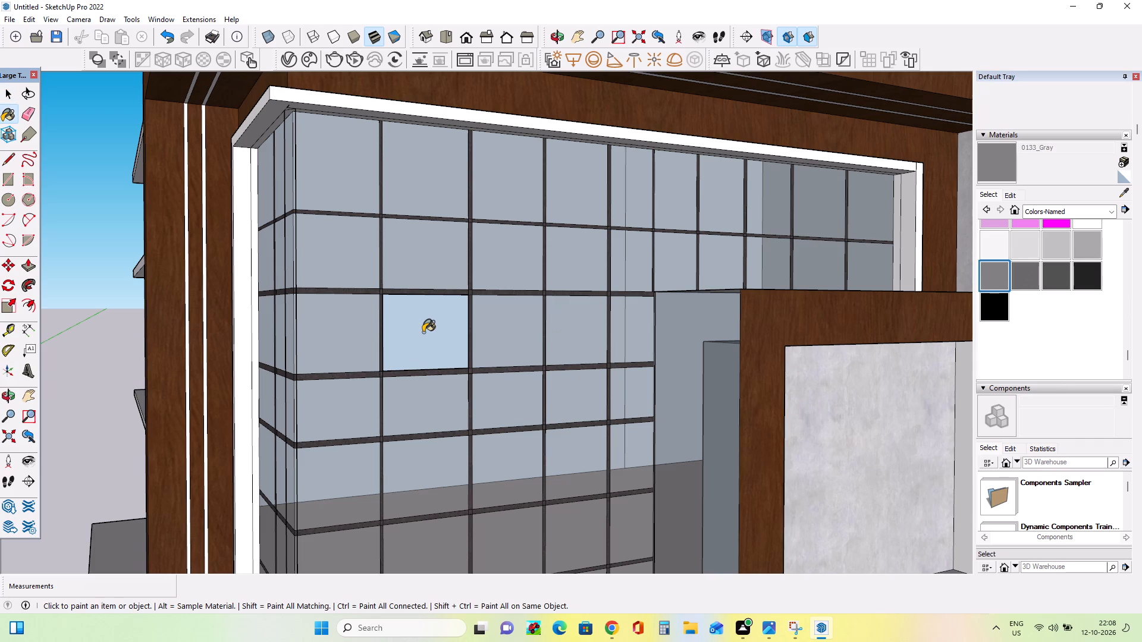
pyautogui.click(423, 332)
pyautogui.click(425, 332)
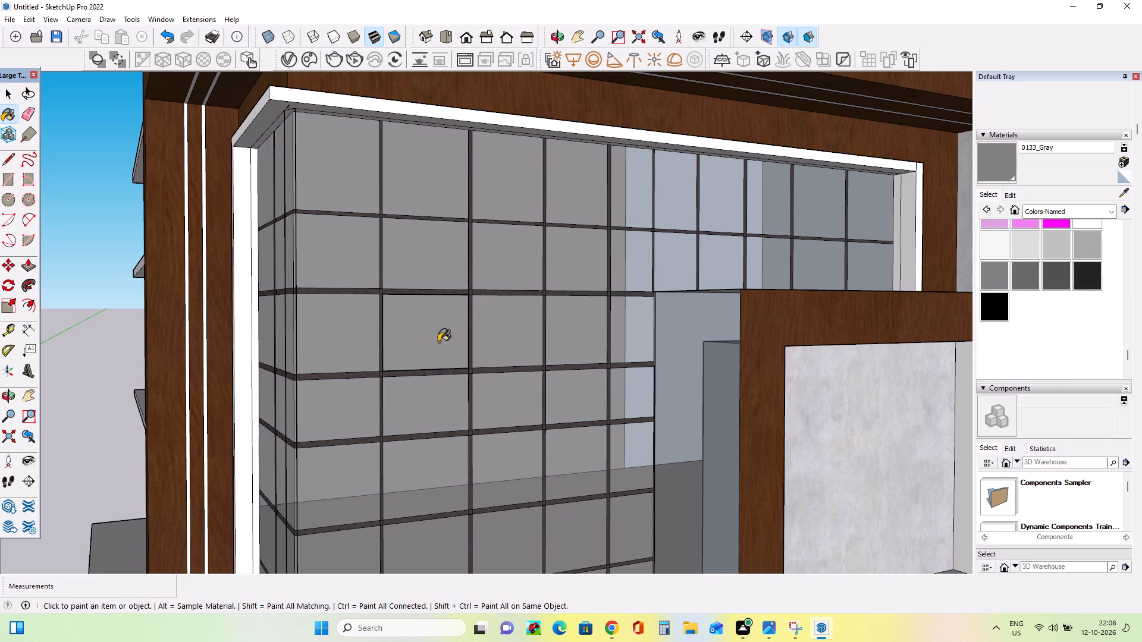
# Paint the remaining pale interior wall faces reachable through the open pane, toward the entrance side, with 0133_Gray.
pyautogui.moveTo(441, 344); pyautogui.dragTo(572, 378, button='middle')
pyautogui.scroll(3, 475, 357)
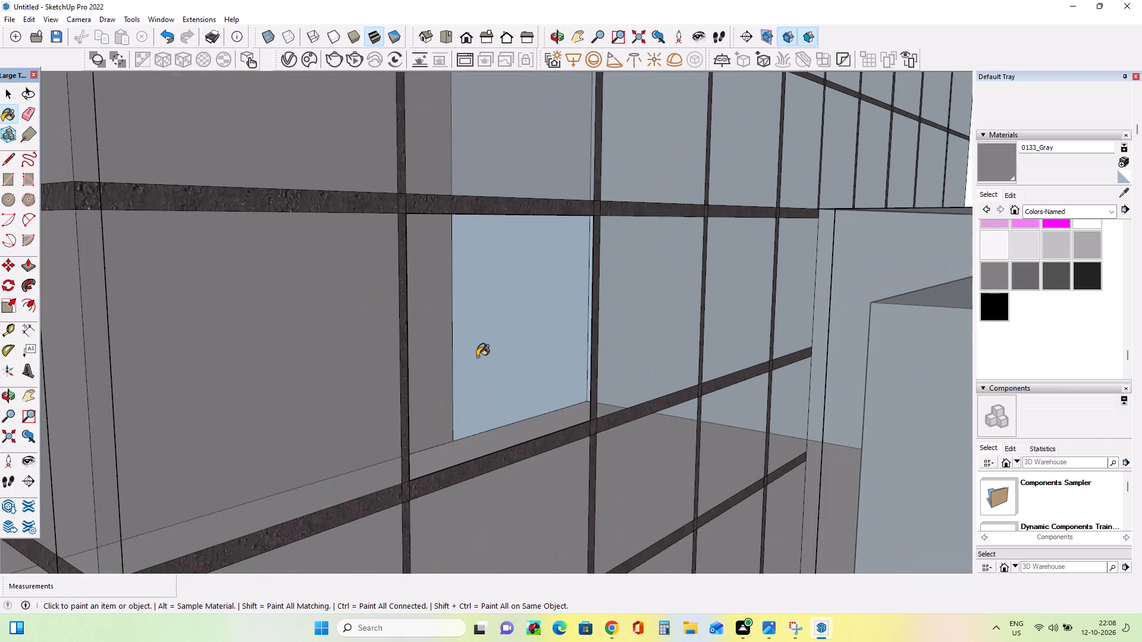
pyautogui.click(480, 357)
pyautogui.moveTo(529, 382); pyautogui.dragTo(581, 387, button='middle')
pyautogui.click(608, 364)
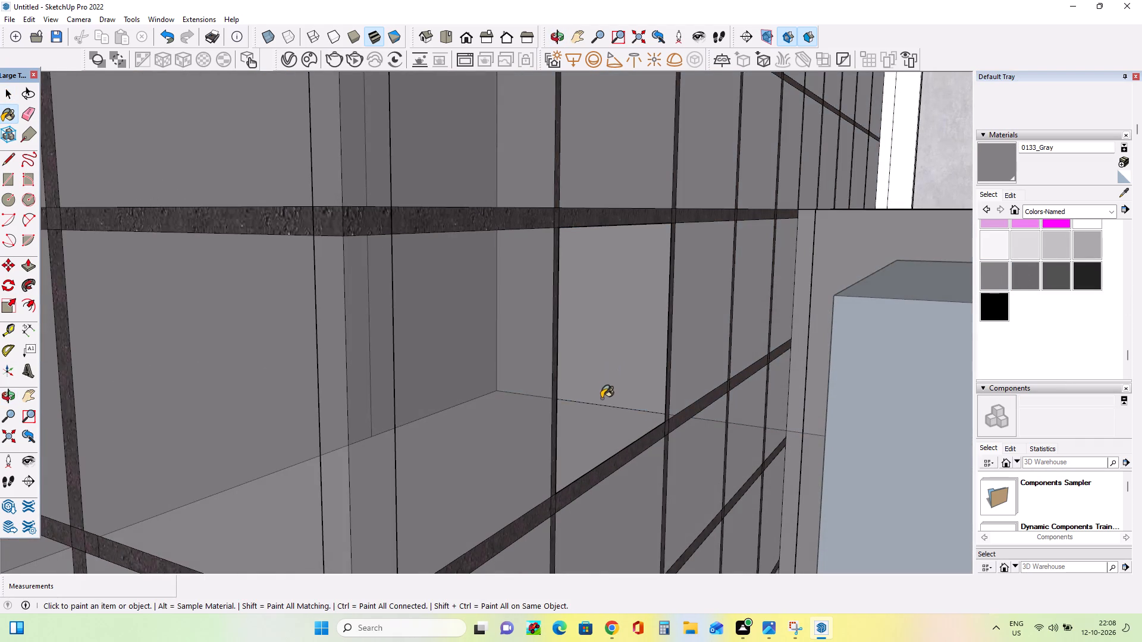
# Paint the interior side wall faces around the shelf lines behind the corner glazing with 0133_Gray through the open pane.
pyautogui.moveTo(590, 405); pyautogui.dragTo(394, 421, button='middle')
pyautogui.scroll(-14, 394, 421)
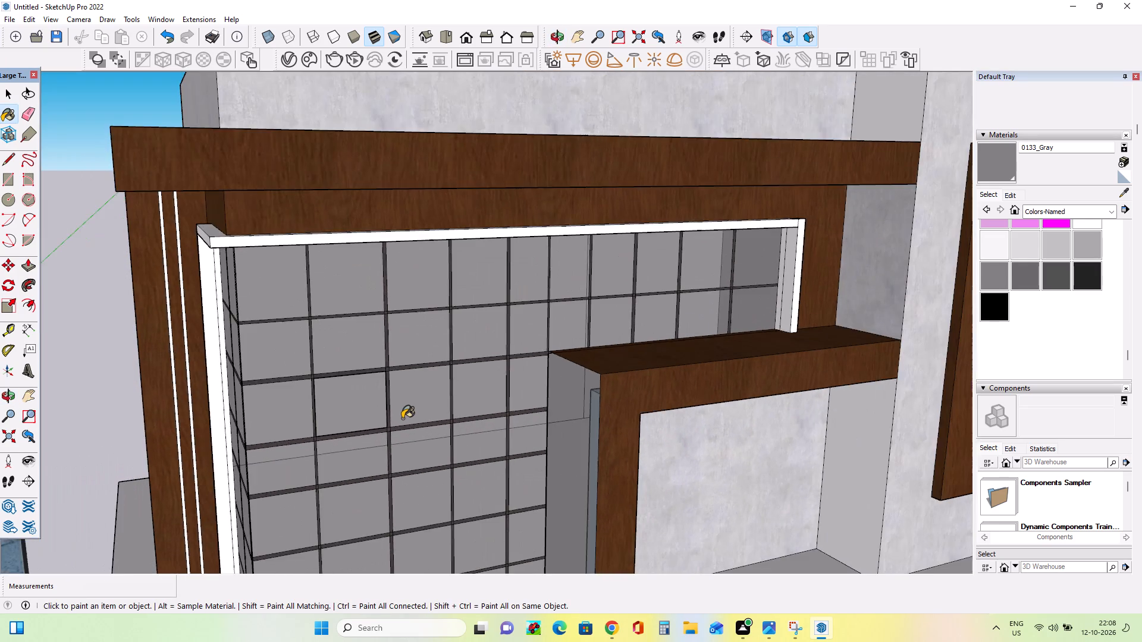
pyautogui.moveTo(418, 411); pyautogui.dragTo(425, 374, button='middle')
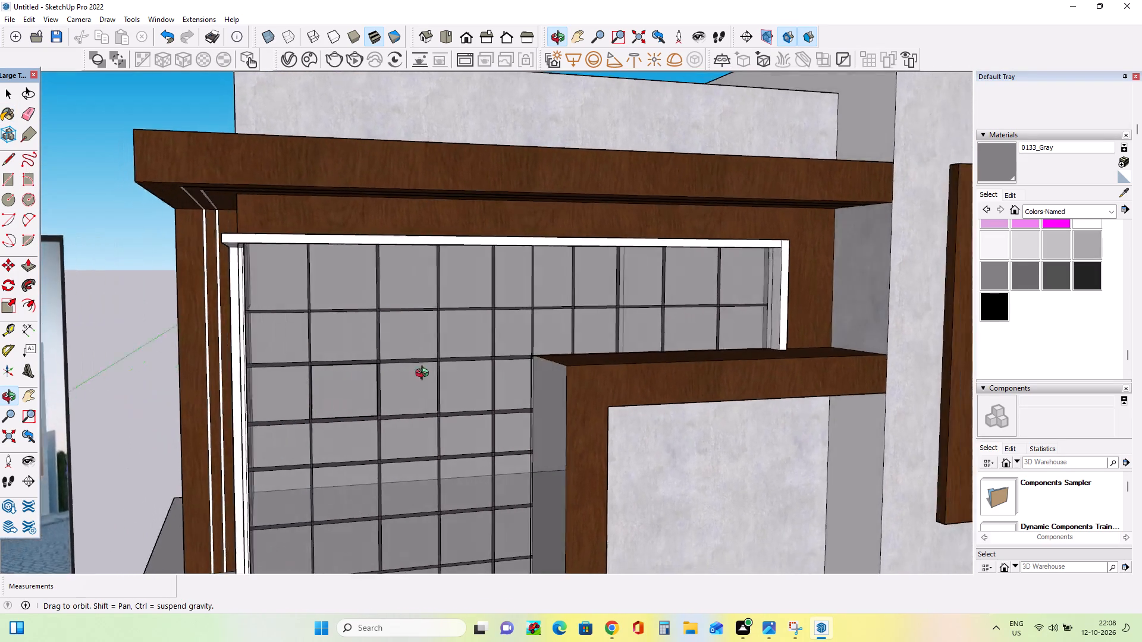
pyautogui.moveTo(425, 374); pyautogui.dragTo(211, 418, button='middle')
pyautogui.scroll(7, 360, 407)
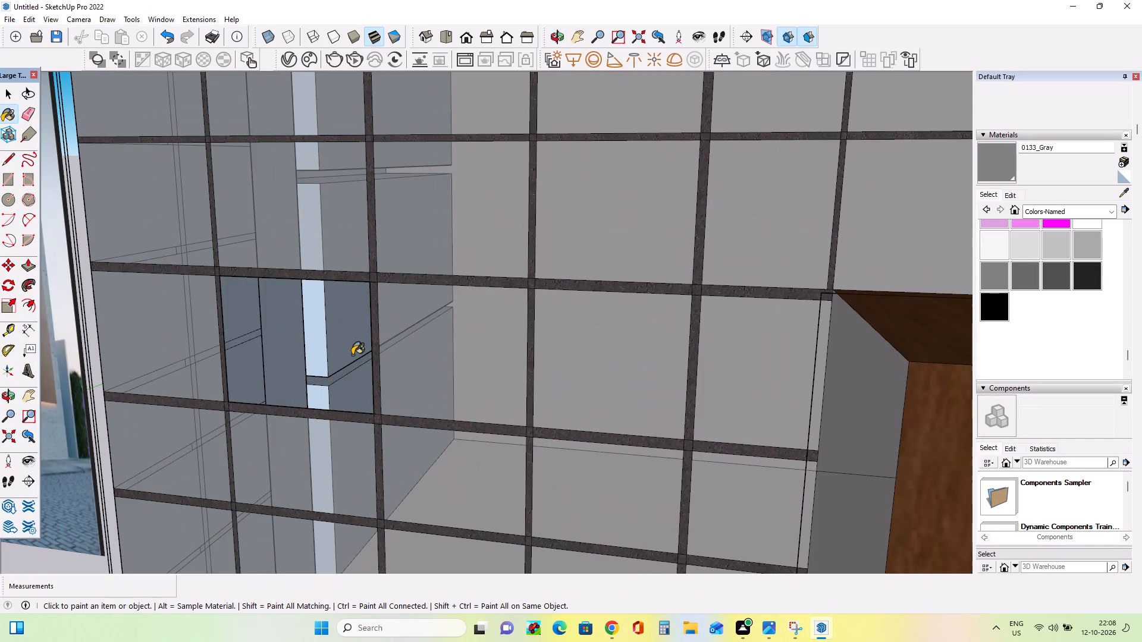
pyautogui.click(352, 355)
pyautogui.click(354, 385)
pyautogui.click(346, 342)
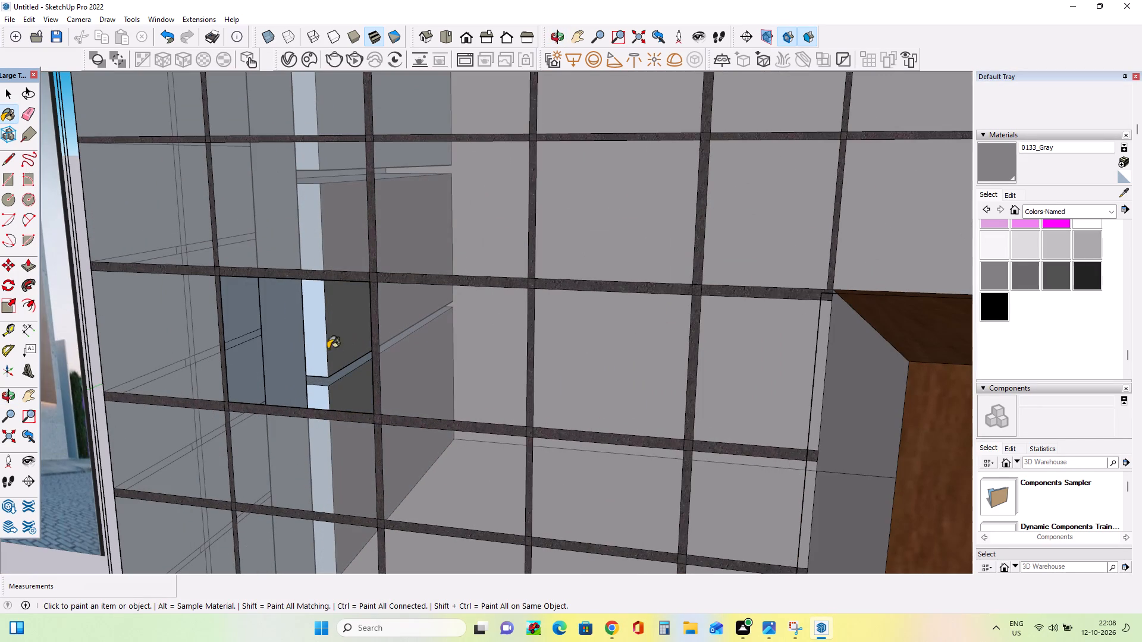
pyautogui.click(299, 355)
# Examine the gray interior through the corner window from several angles and compare the facade with the reference image.
pyautogui.moveTo(350, 364); pyautogui.dragTo(587, 376, button='middle')
pyautogui.scroll(-12, 587, 376)
pyautogui.moveTo(545, 383); pyautogui.dragTo(519, 351, button='middle')
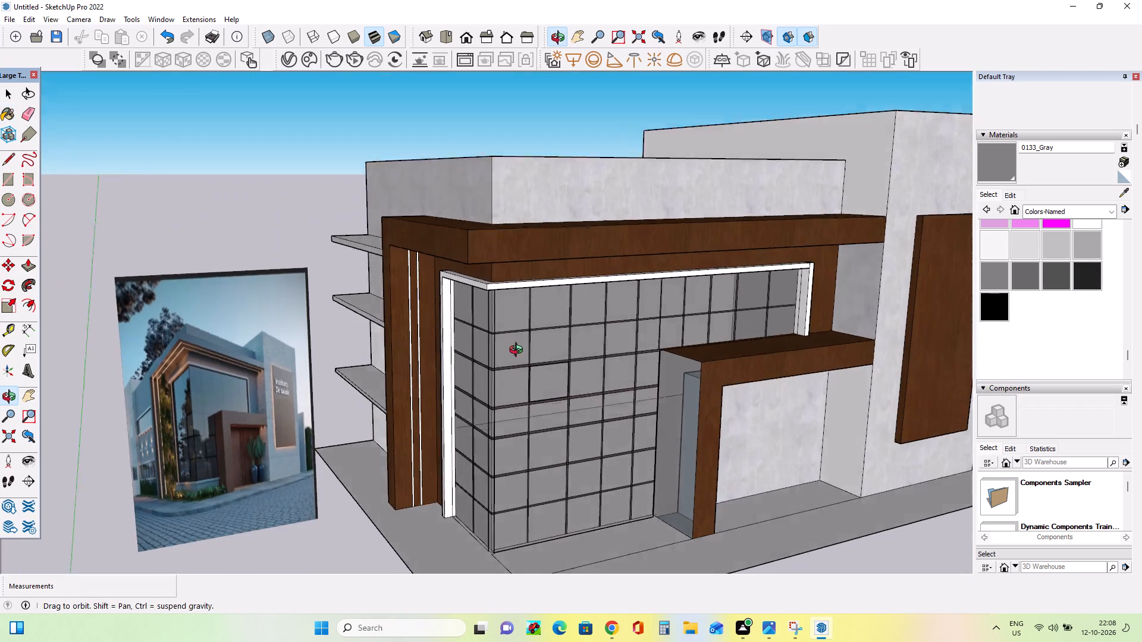
pyautogui.moveTo(519, 351); pyautogui.dragTo(503, 305, button='middle')
pyautogui.scroll(-8, 503, 305)
pyautogui.moveTo(550, 375); pyautogui.dragTo(555, 417, button='middle')
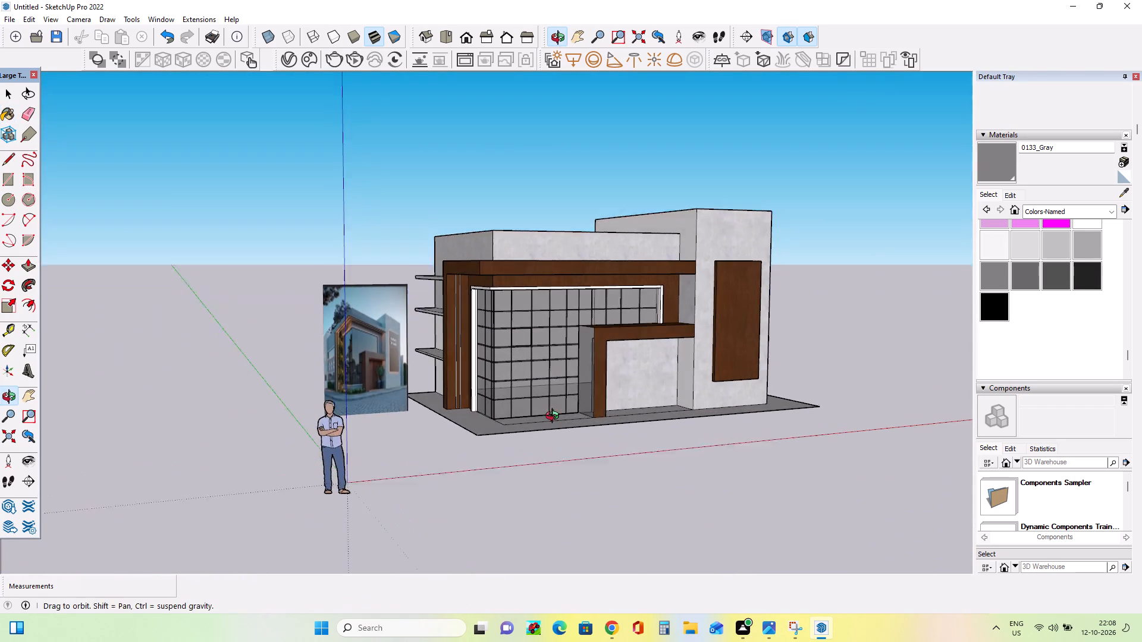
pyautogui.moveTo(555, 417); pyautogui.dragTo(555, 418, button='middle')
pyautogui.scroll(12, 494, 363)
pyautogui.moveTo(588, 375); pyautogui.dragTo(569, 395, button='middle')
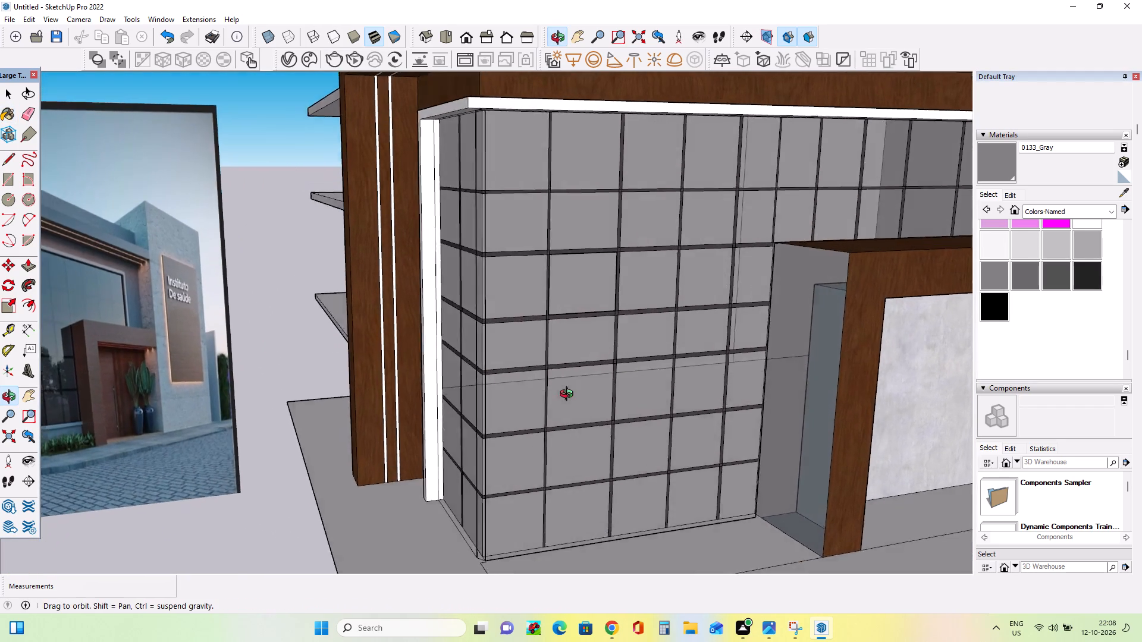
pyautogui.moveTo(569, 395); pyautogui.dragTo(417, 365, button='middle')
pyautogui.moveTo(601, 363); pyautogui.dragTo(547, 354, button='middle')
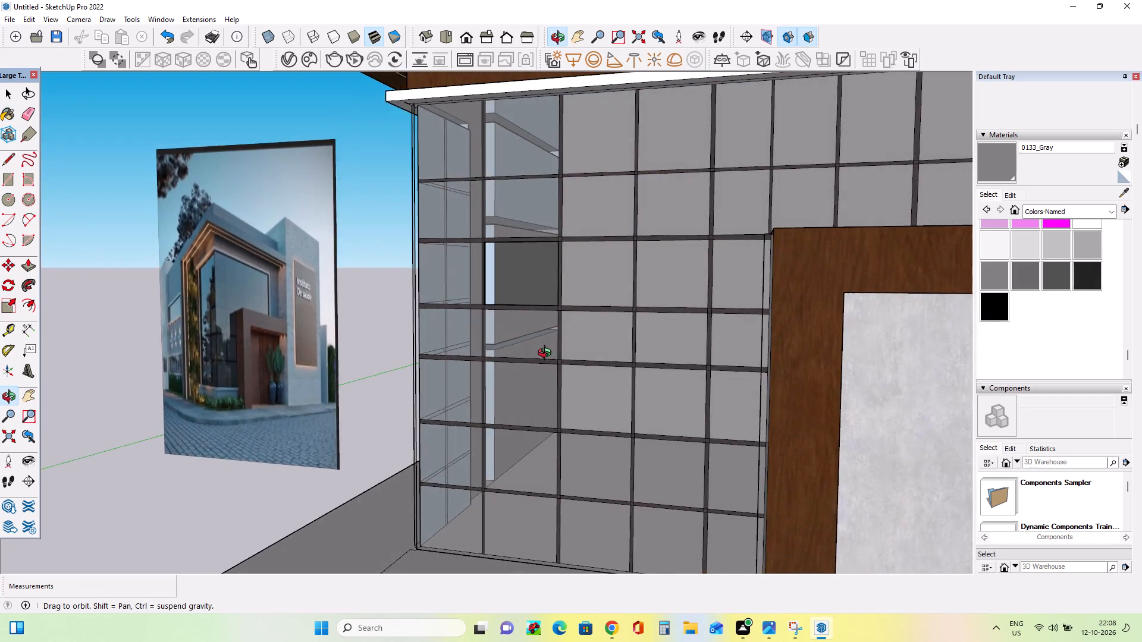
pyautogui.moveTo(547, 354); pyautogui.dragTo(586, 325, button='middle')
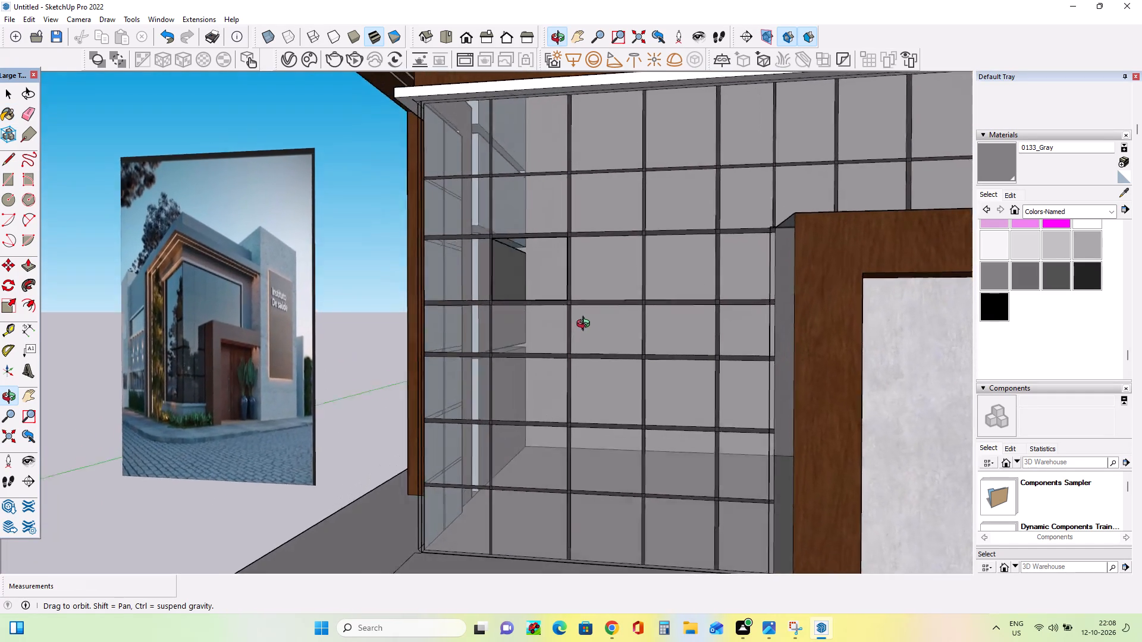
pyautogui.moveTo(586, 325); pyautogui.dragTo(666, 397, button='middle')
pyautogui.scroll(-6, 666, 389)
pyautogui.moveTo(793, 339); pyautogui.dragTo(790, 314, button='middle')
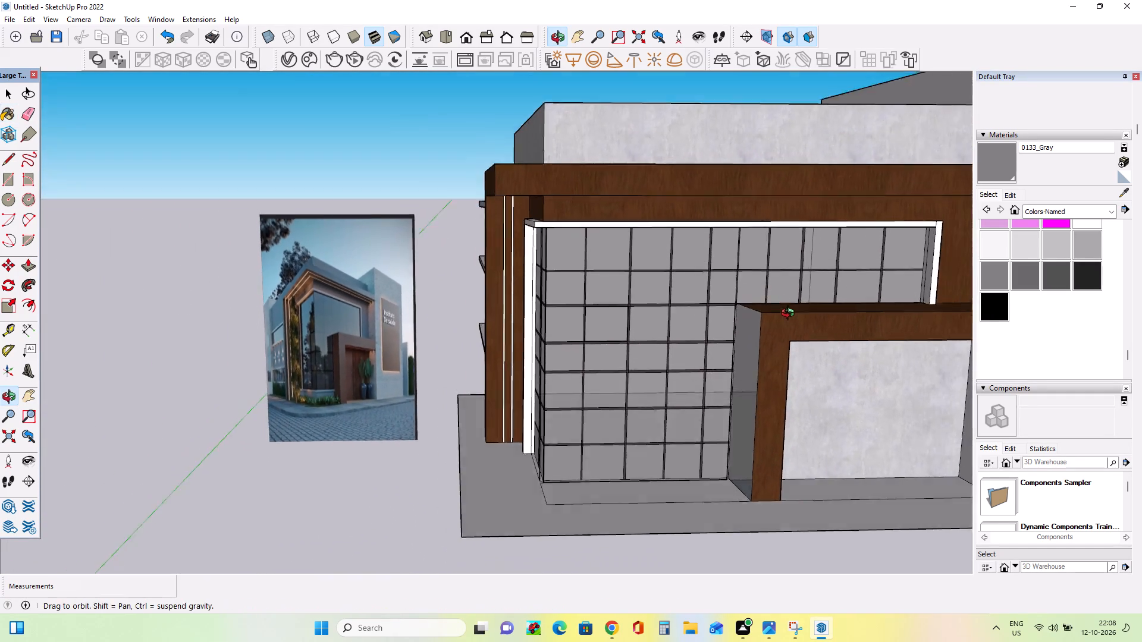
pyautogui.moveTo(790, 314); pyautogui.dragTo(718, 260, button='middle')
pyautogui.scroll(7, 807, 254)
pyautogui.moveTo(814, 292); pyautogui.dragTo(840, 348, button='middle')
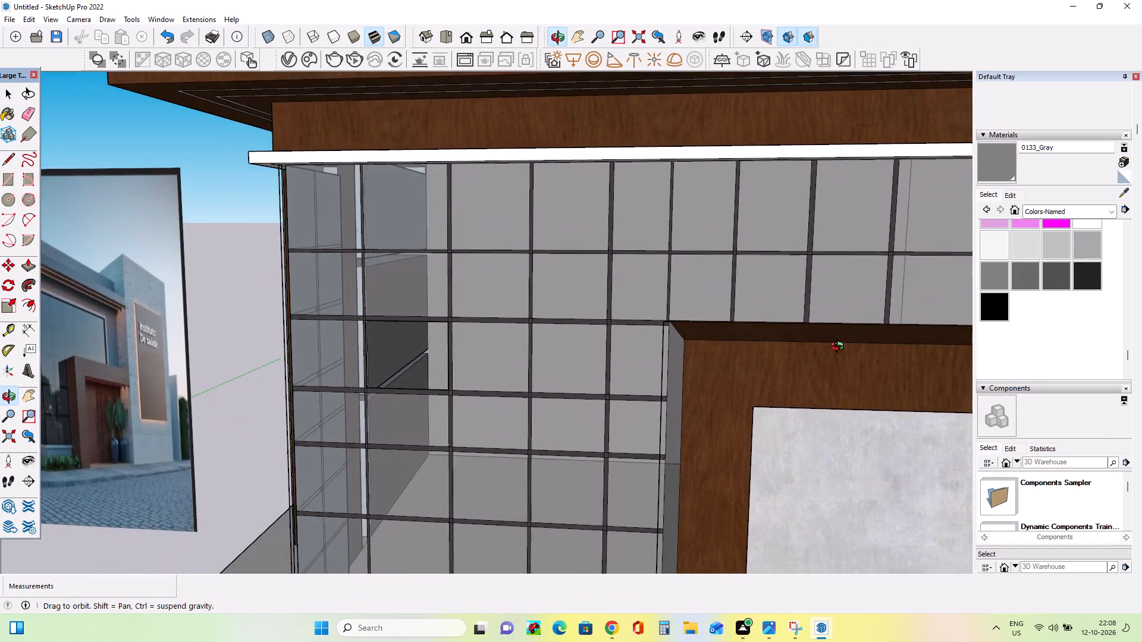
pyautogui.moveTo(840, 348); pyautogui.dragTo(877, 330, button='middle')
pyautogui.scroll(-2, 680, 332)
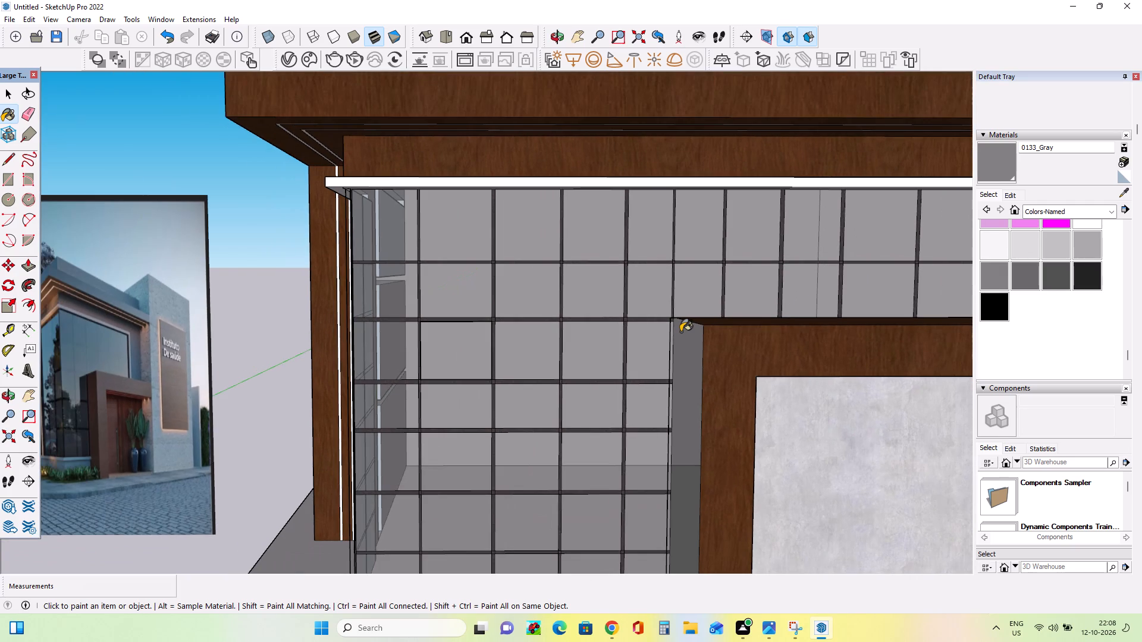
pyautogui.moveTo(564, 369); pyautogui.dragTo(753, 255, button='middle')
pyautogui.moveTo(556, 416); pyautogui.dragTo(669, 388, button='middle')
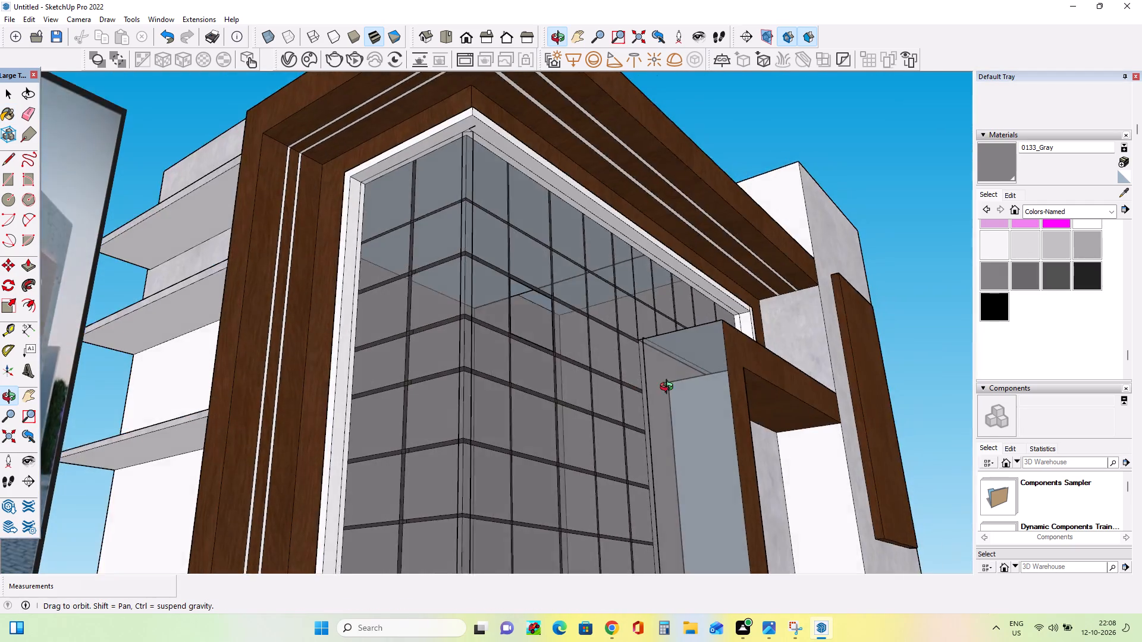
pyautogui.moveTo(669, 388); pyautogui.dragTo(444, 445, button='middle')
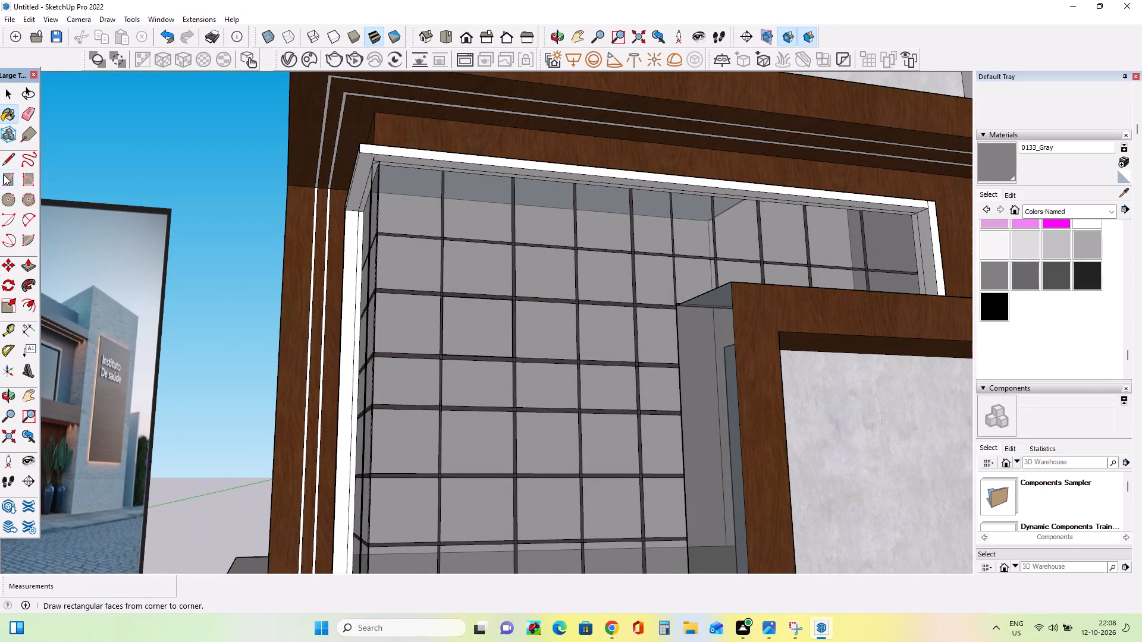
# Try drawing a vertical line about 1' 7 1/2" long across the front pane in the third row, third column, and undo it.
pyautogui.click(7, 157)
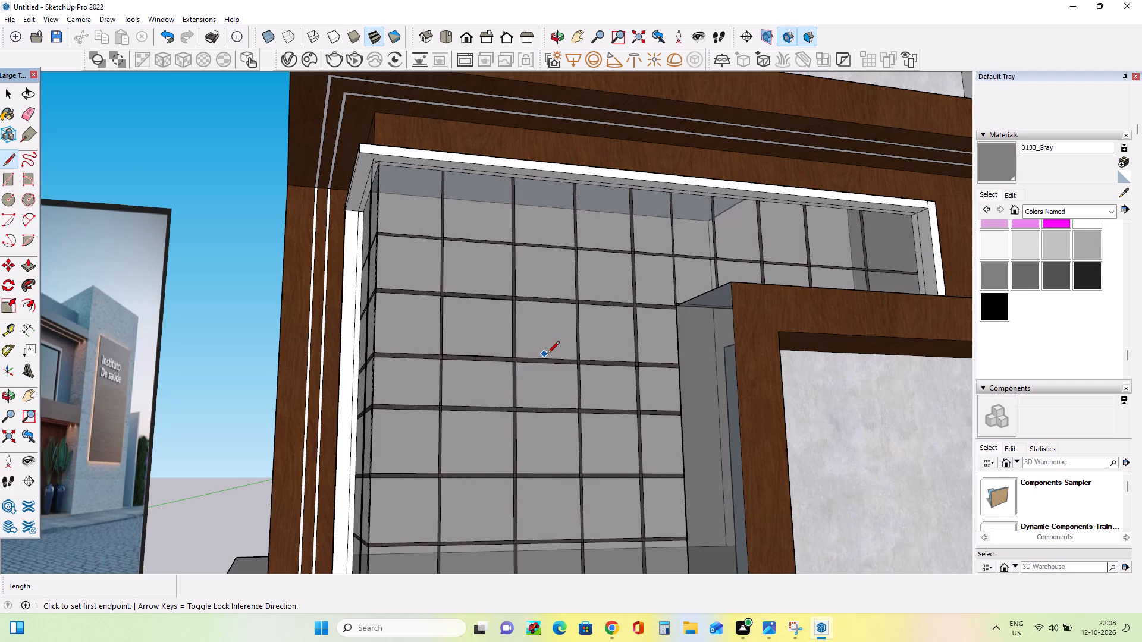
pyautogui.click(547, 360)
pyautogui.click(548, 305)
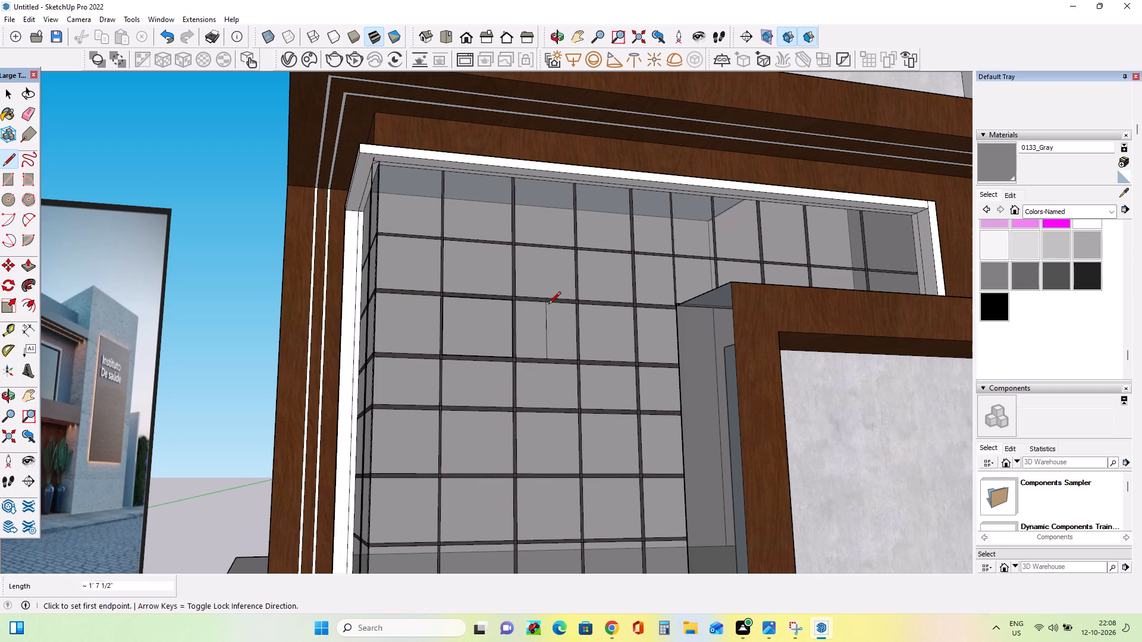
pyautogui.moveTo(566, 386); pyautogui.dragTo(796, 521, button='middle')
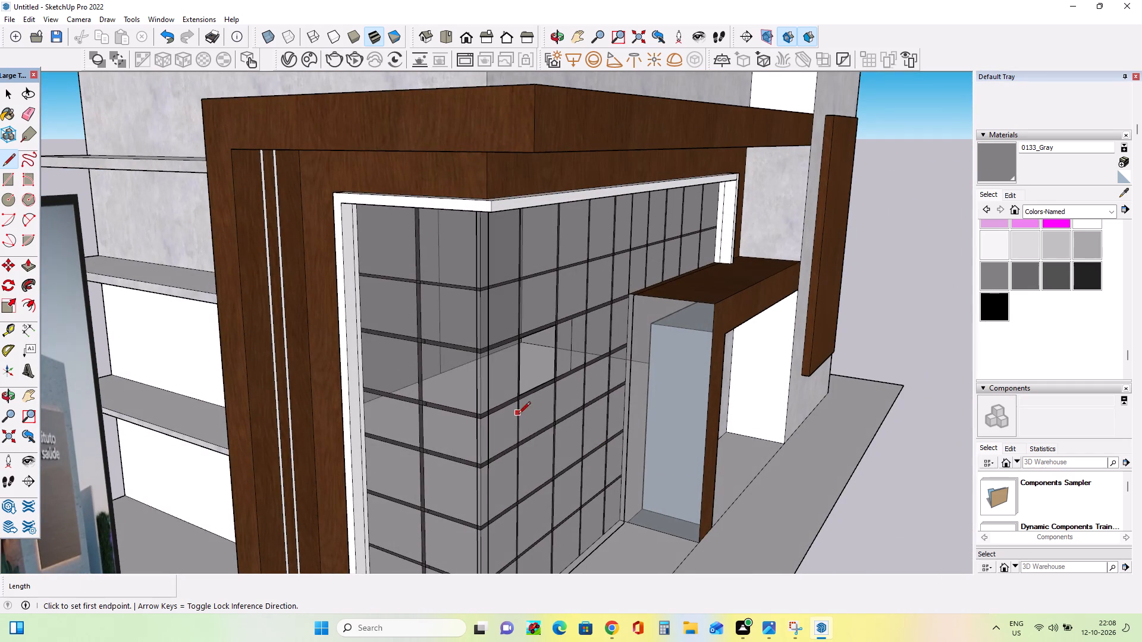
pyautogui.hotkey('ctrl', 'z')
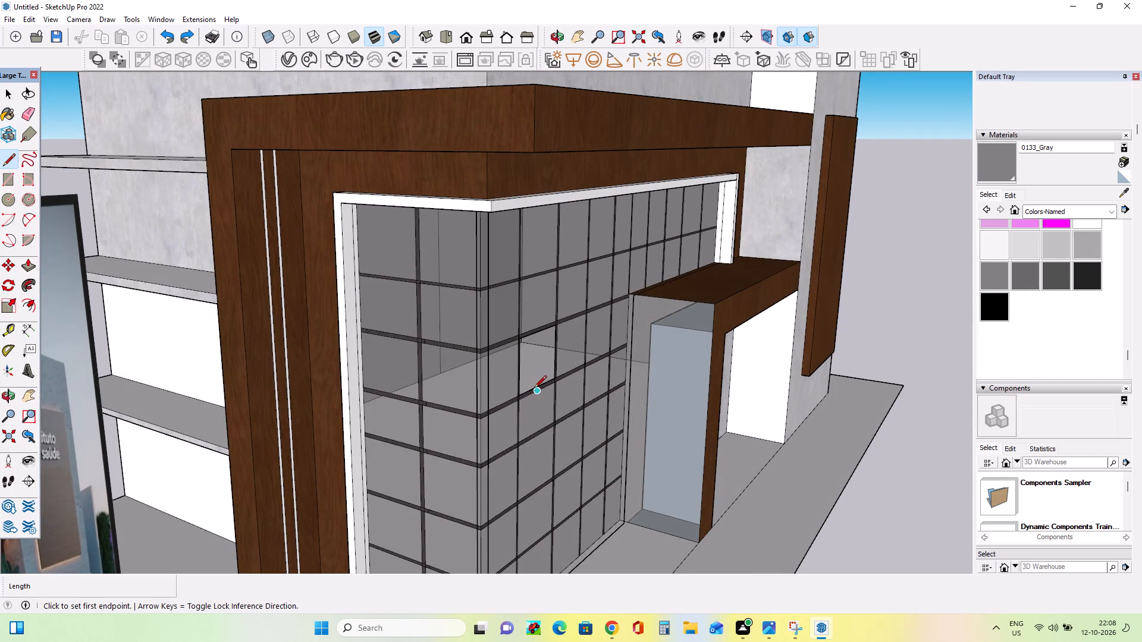
# Rebuild the missing front pane in the third row, second column by drawing a vertical line across its opening, and erase that line.
pyautogui.click(534, 389)
pyautogui.click(536, 336)
pyautogui.moveTo(597, 438); pyautogui.dragTo(536, 434, button='middle')
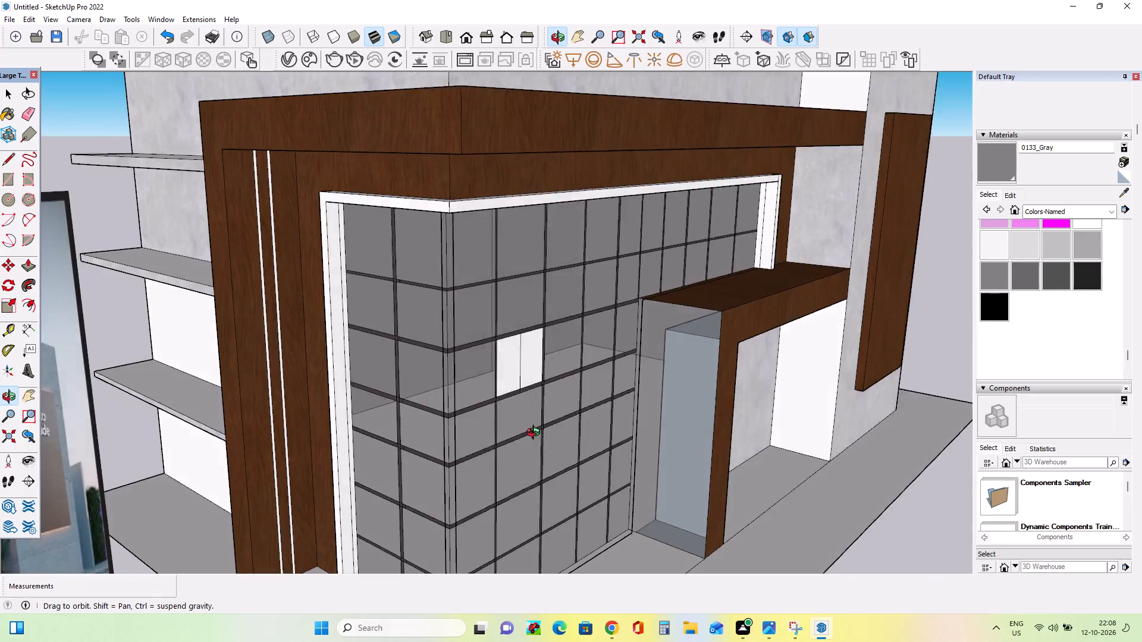
pyautogui.moveTo(536, 434); pyautogui.dragTo(536, 433, button='middle')
pyautogui.click(29, 112)
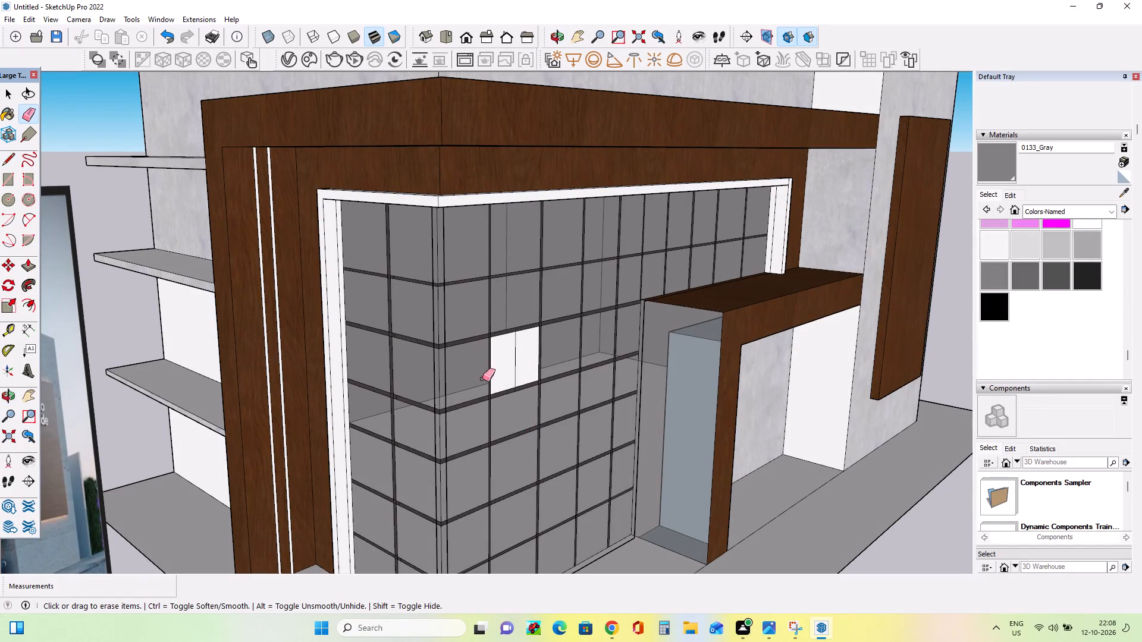
pyautogui.click(515, 370)
# Paint the white front pane in the third row, second column of the corner window with Translucent Glass Gray from the in-model materials.
pyautogui.scroll(3, 1085, 193)
pyautogui.scroll(3, 1049, 304)
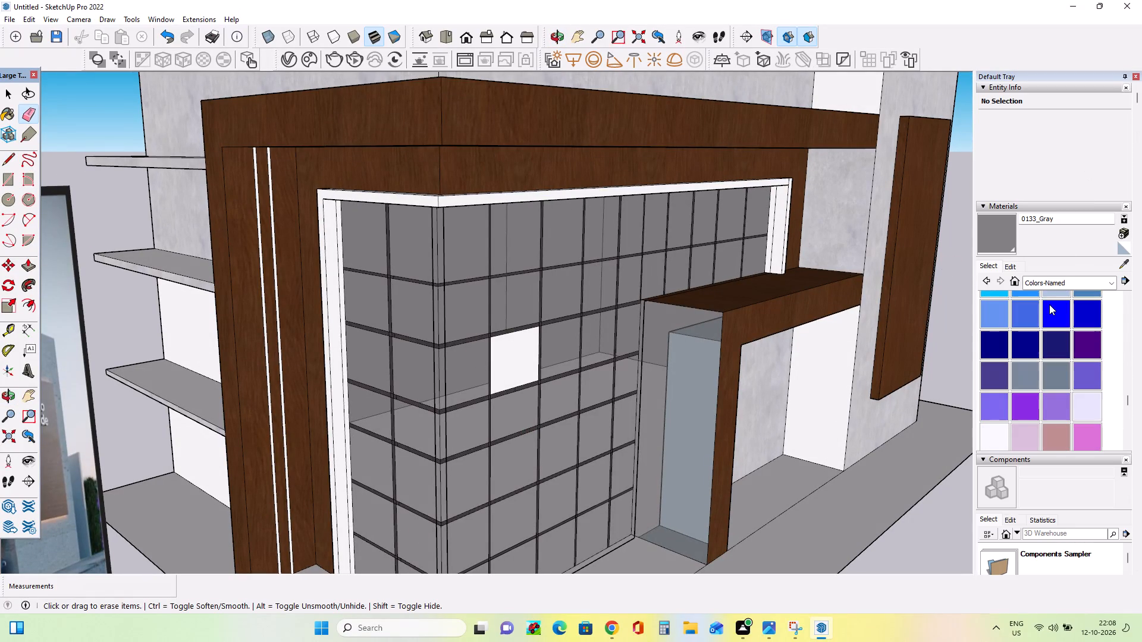
pyautogui.scroll(2, 1049, 305)
pyautogui.click(1072, 281)
pyautogui.scroll(6, 1056, 329)
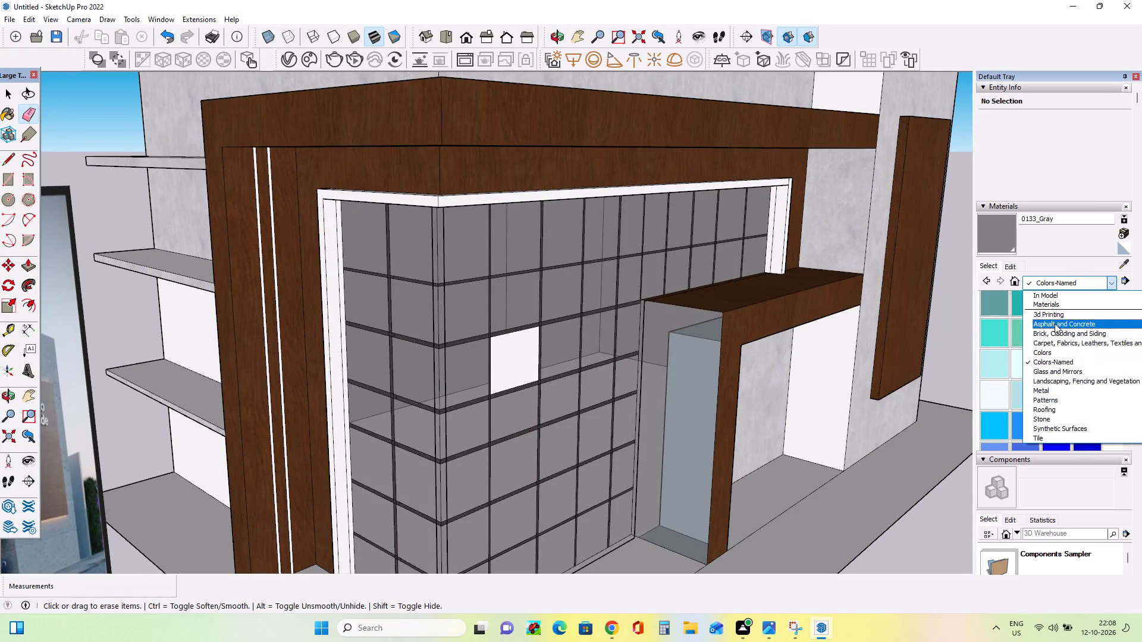
pyautogui.scroll(2, 1055, 323)
pyautogui.click(1057, 296)
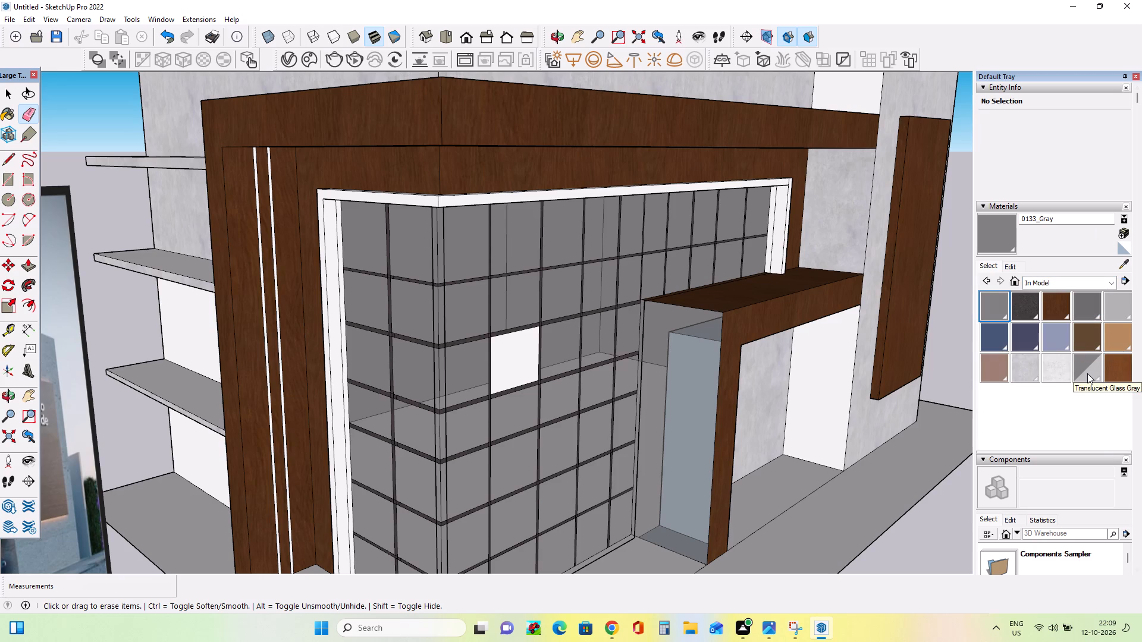
pyautogui.click(1087, 374)
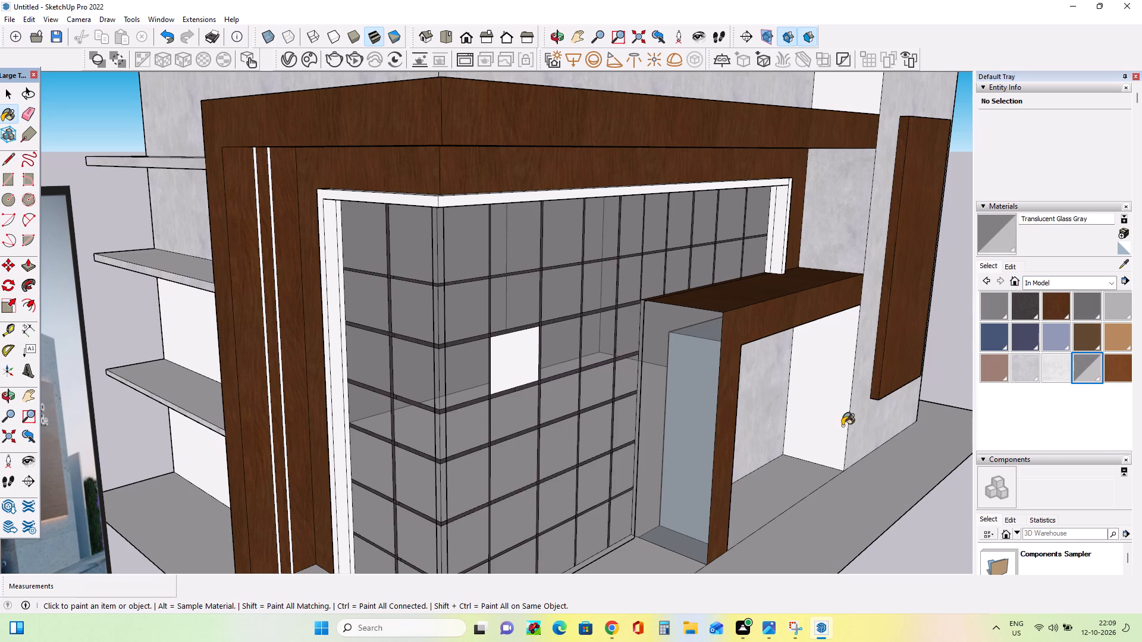
pyautogui.click(1056, 376)
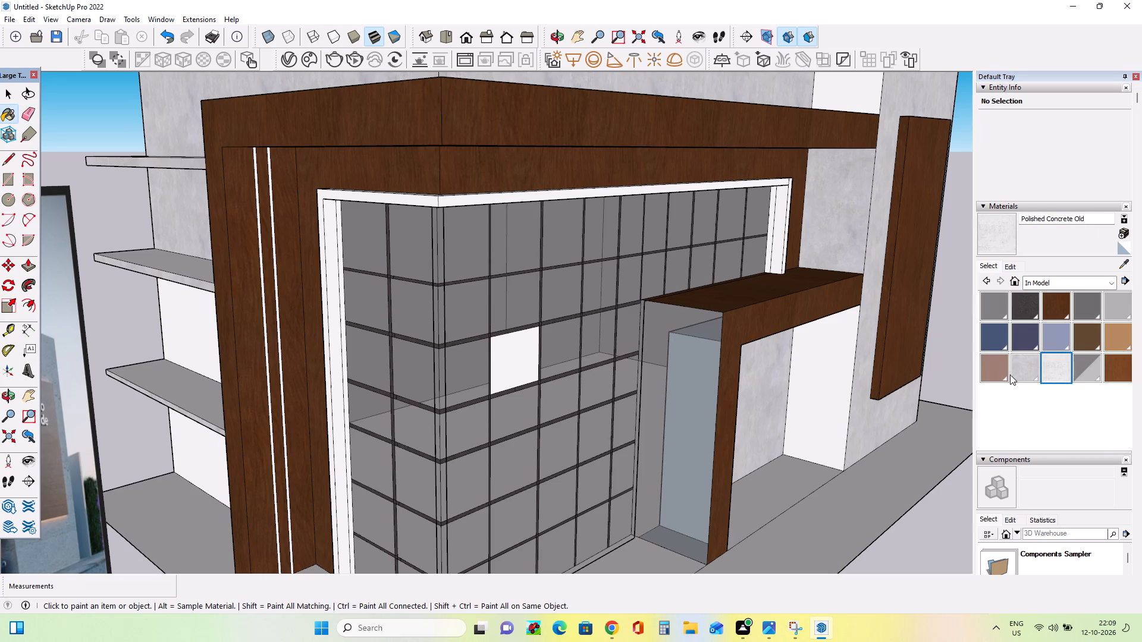
pyautogui.click(1019, 371)
pyautogui.click(1091, 377)
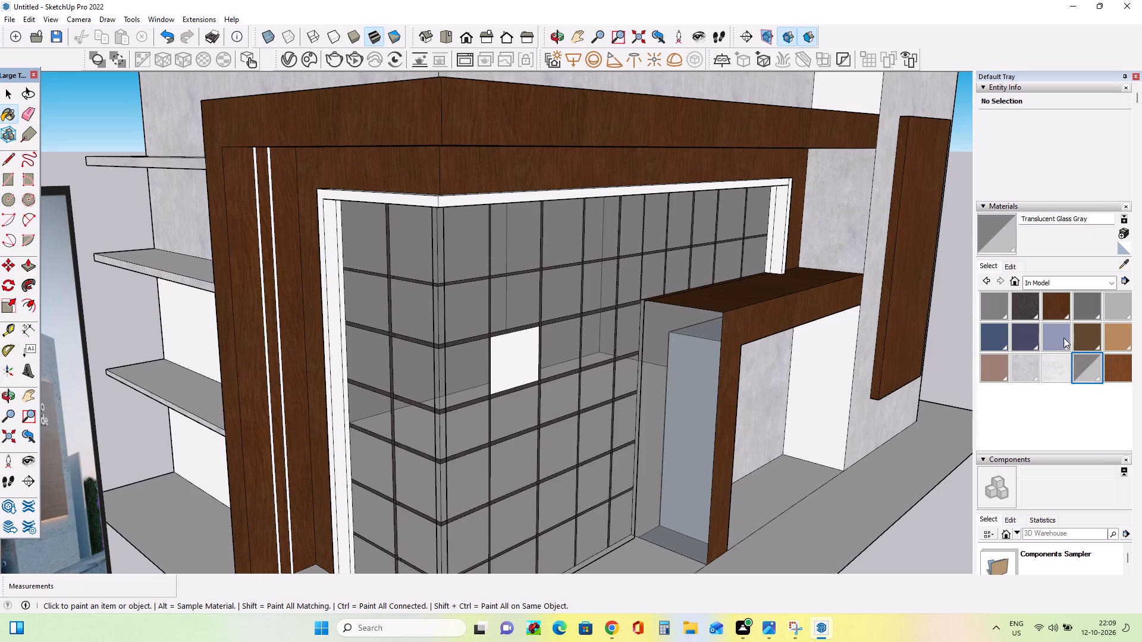
pyautogui.click(510, 371)
pyautogui.click(523, 358)
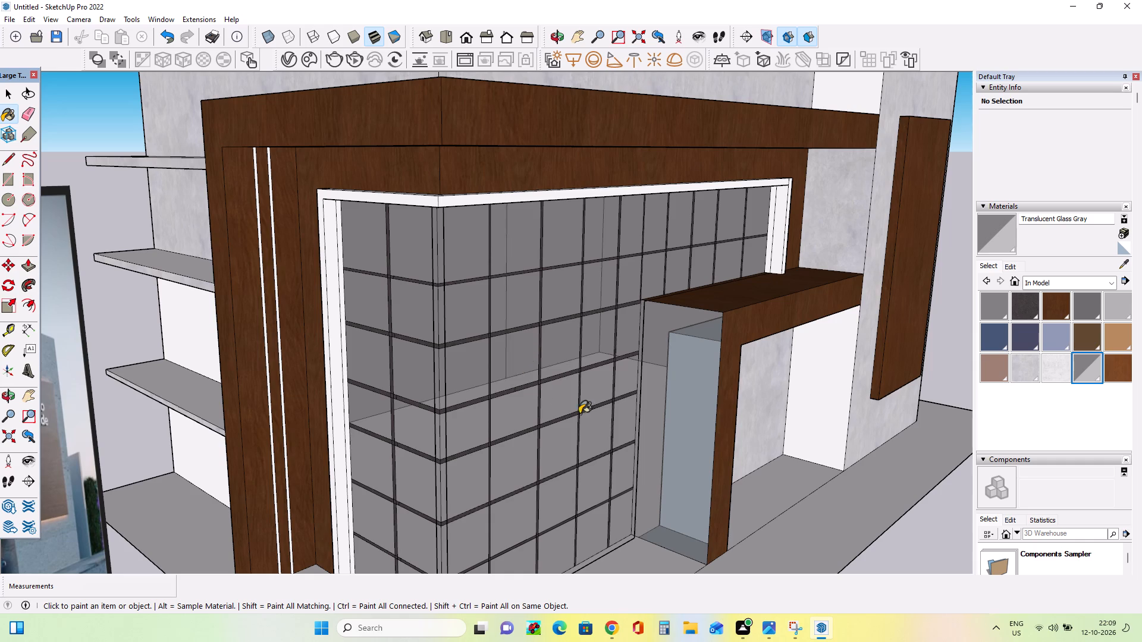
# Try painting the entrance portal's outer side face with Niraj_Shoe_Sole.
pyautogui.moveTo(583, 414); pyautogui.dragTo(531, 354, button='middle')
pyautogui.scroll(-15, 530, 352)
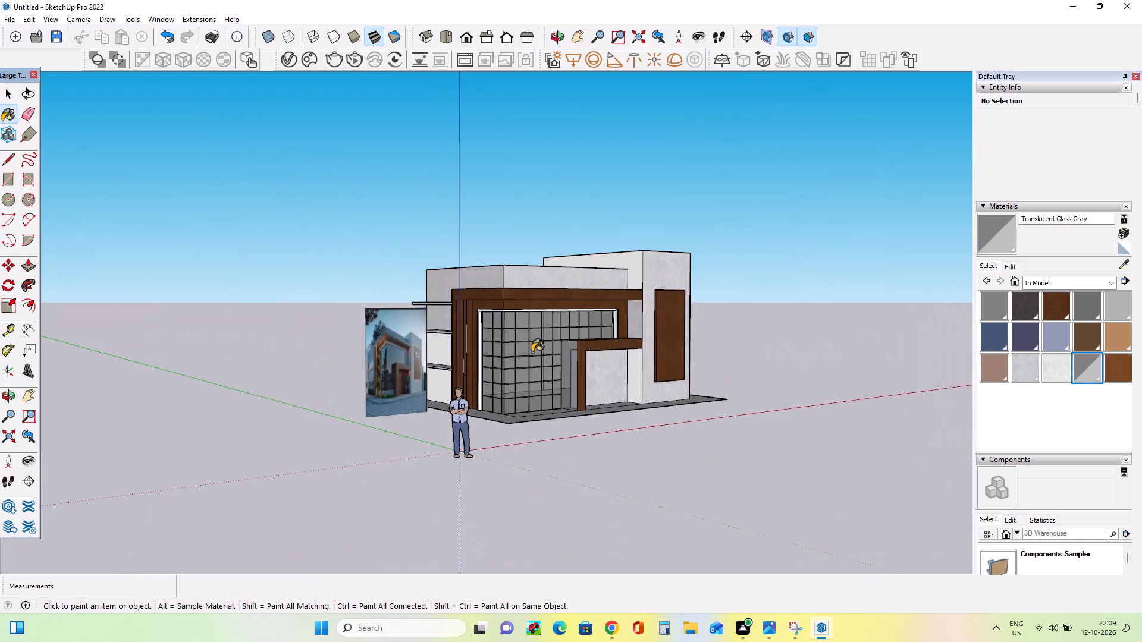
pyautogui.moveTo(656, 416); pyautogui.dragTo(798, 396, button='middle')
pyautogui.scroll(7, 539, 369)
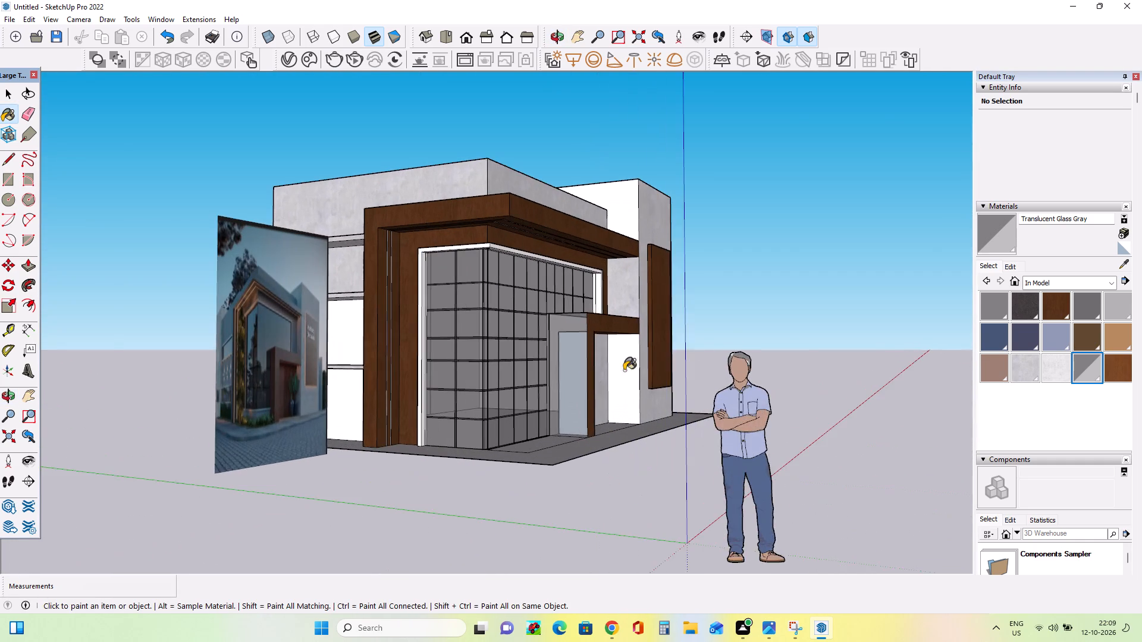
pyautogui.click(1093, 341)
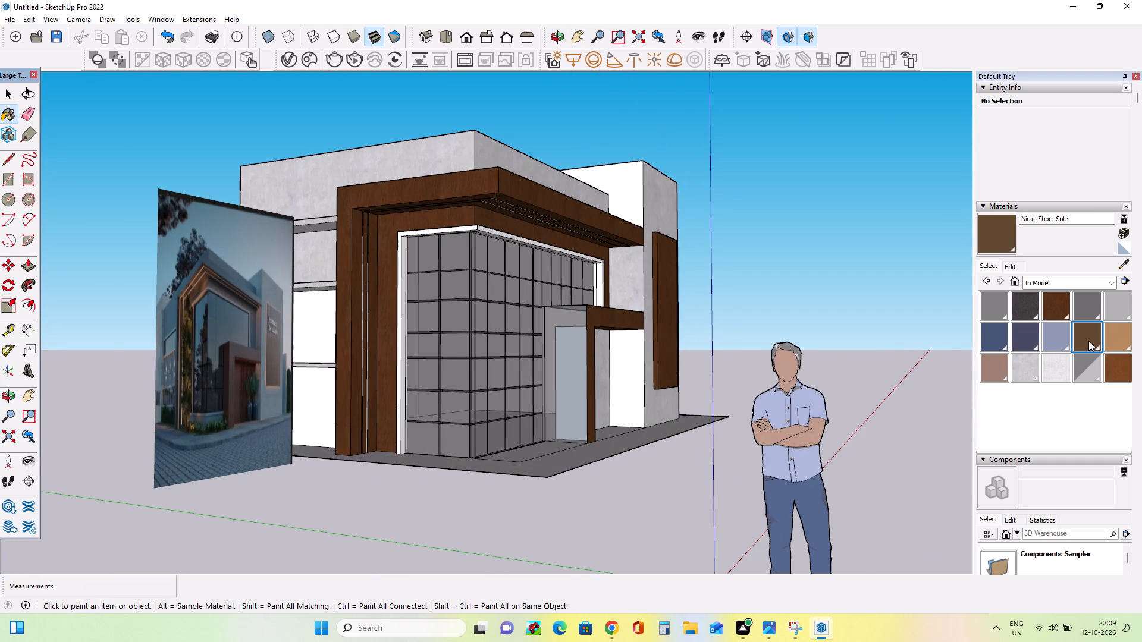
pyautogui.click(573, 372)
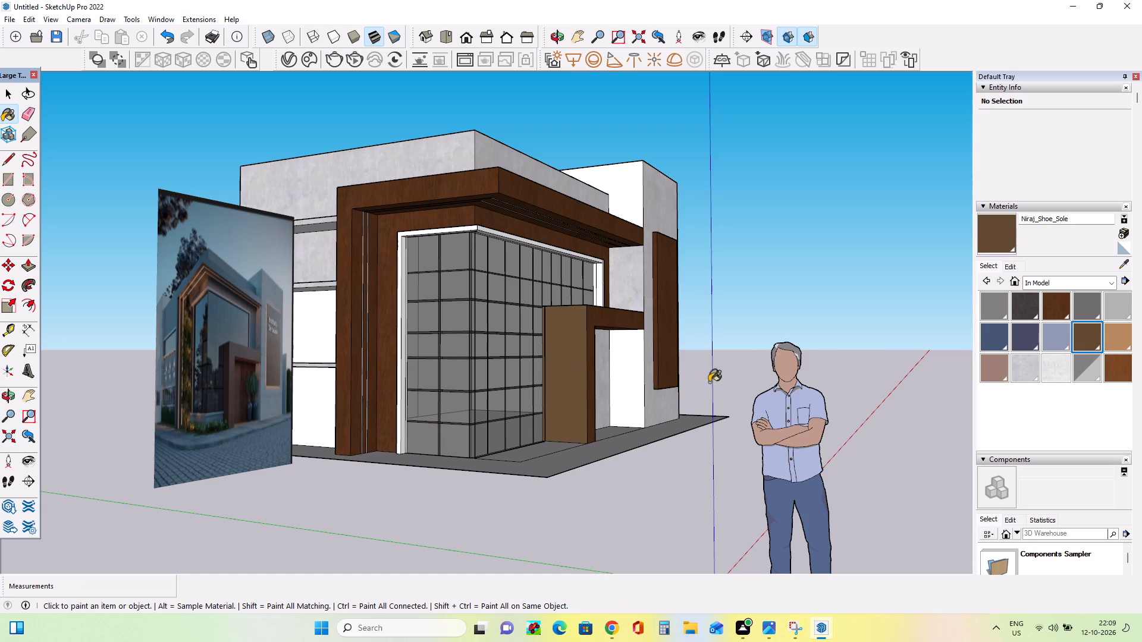
# Paint the entrance portal's outer side face with Wood Veneer 01.
pyautogui.moveTo(670, 383); pyautogui.dragTo(610, 402, button='middle')
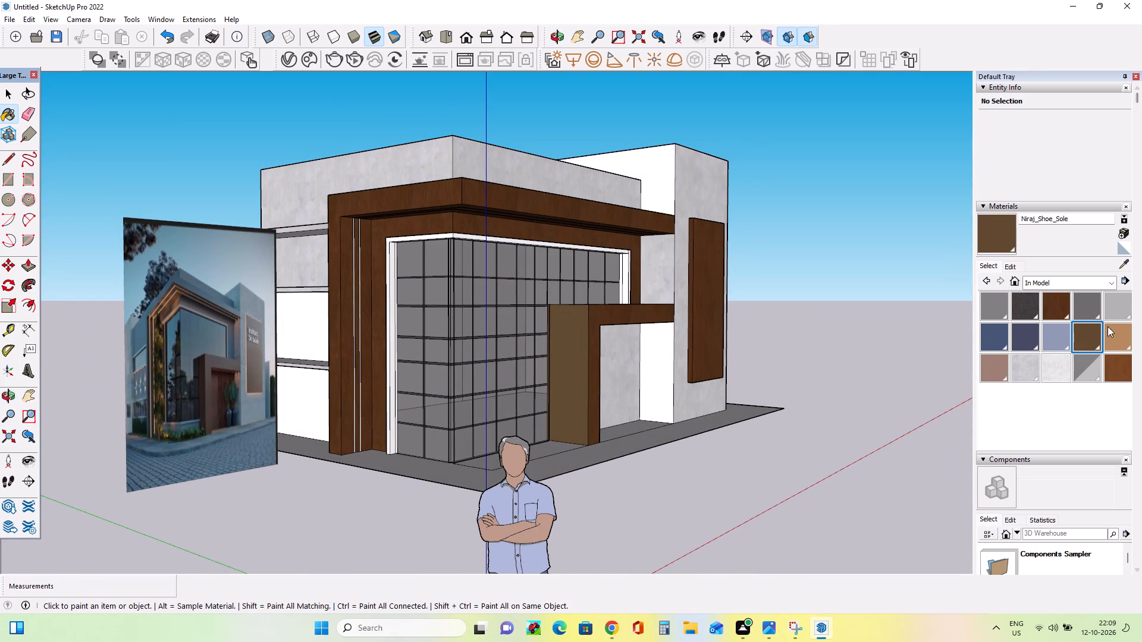
pyautogui.click(1114, 370)
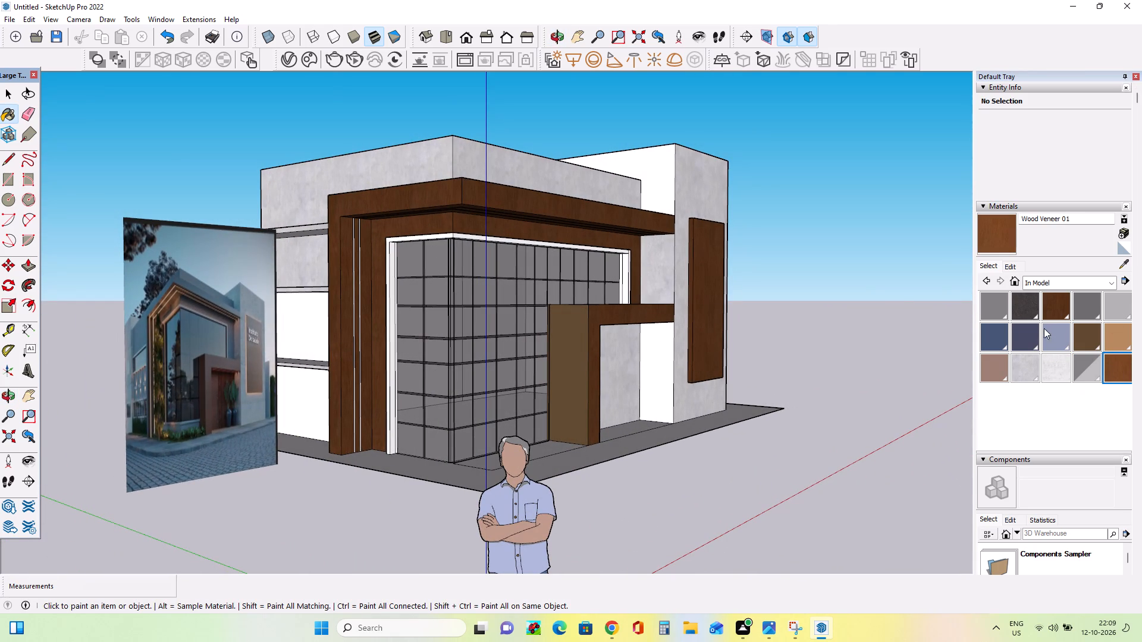
pyautogui.click(573, 361)
# Compare the facade and entrance portal with the reference image, examining the image's entrance and side wall up close.
pyautogui.moveTo(645, 376); pyautogui.dragTo(563, 382, button='middle')
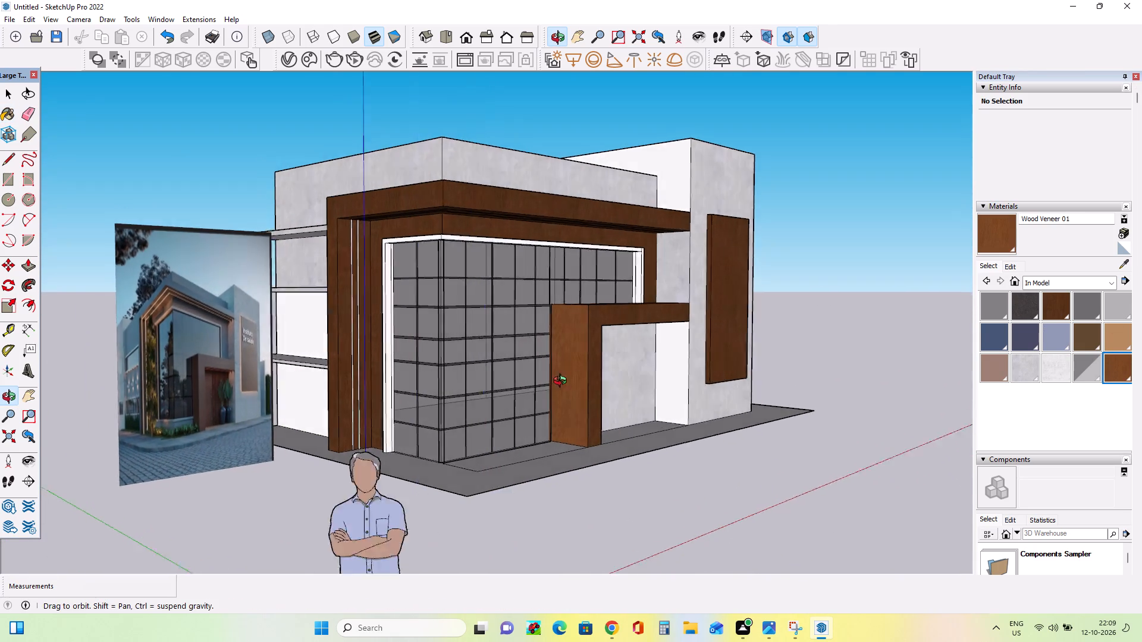
pyautogui.moveTo(563, 382); pyautogui.dragTo(473, 341, button='middle')
pyautogui.moveTo(580, 394); pyautogui.dragTo(512, 417, button='middle')
pyautogui.scroll(-10, 509, 421)
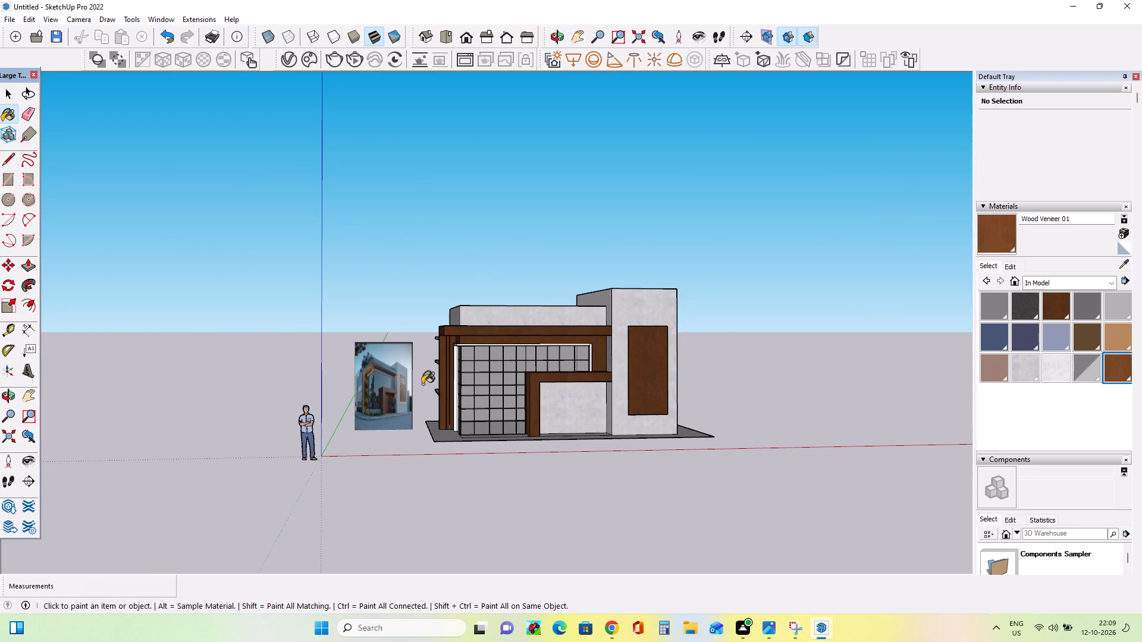
pyautogui.scroll(20, 382, 392)
pyautogui.scroll(3, 382, 392)
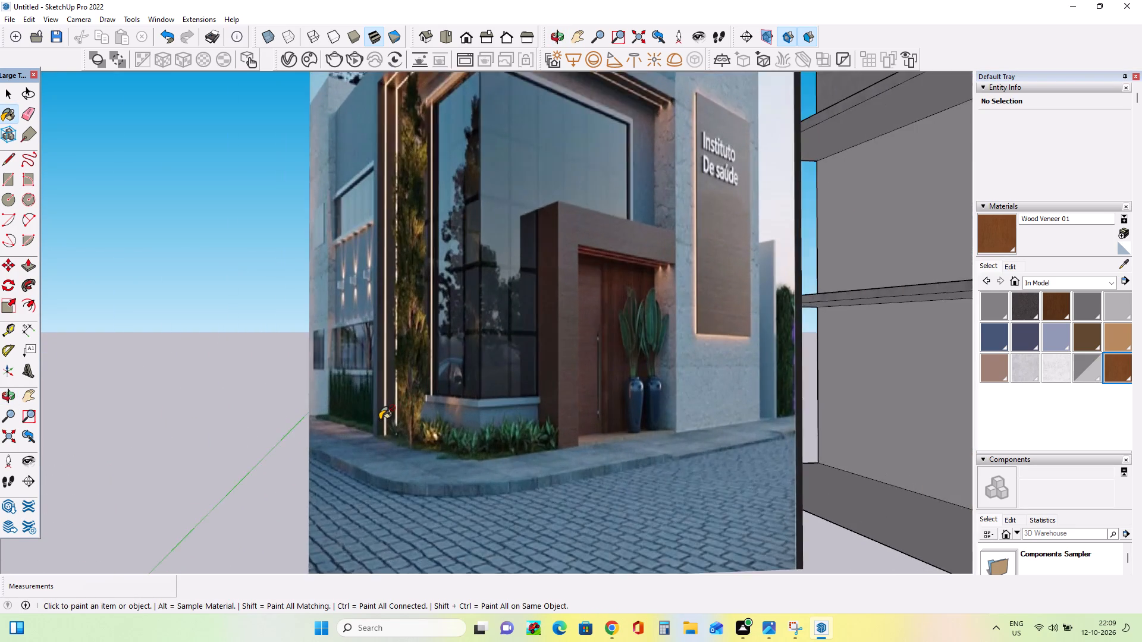
pyautogui.scroll(3, 381, 419)
pyautogui.scroll(-4, 381, 419)
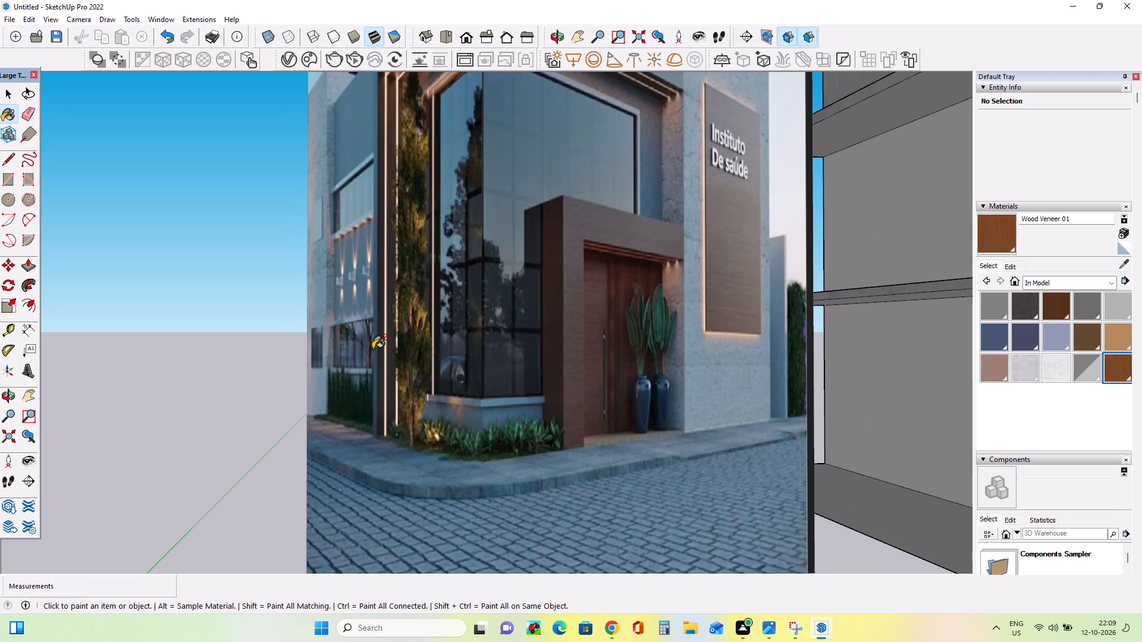
pyautogui.moveTo(374, 342); pyautogui.dragTo(375, 348, button='middle')
pyautogui.scroll(-11, 376, 350)
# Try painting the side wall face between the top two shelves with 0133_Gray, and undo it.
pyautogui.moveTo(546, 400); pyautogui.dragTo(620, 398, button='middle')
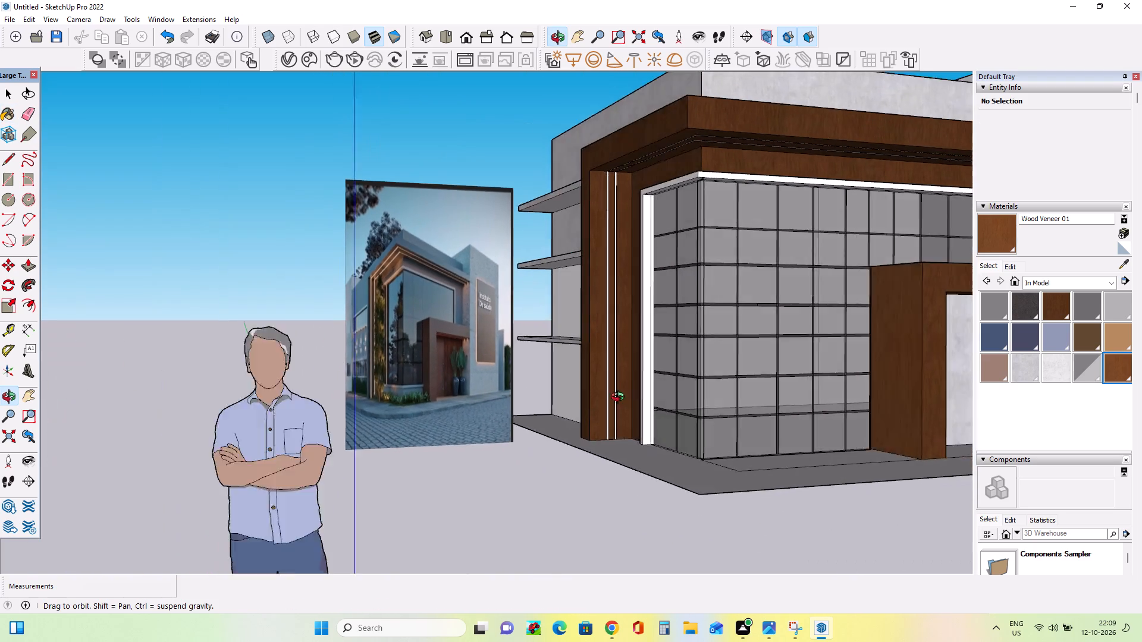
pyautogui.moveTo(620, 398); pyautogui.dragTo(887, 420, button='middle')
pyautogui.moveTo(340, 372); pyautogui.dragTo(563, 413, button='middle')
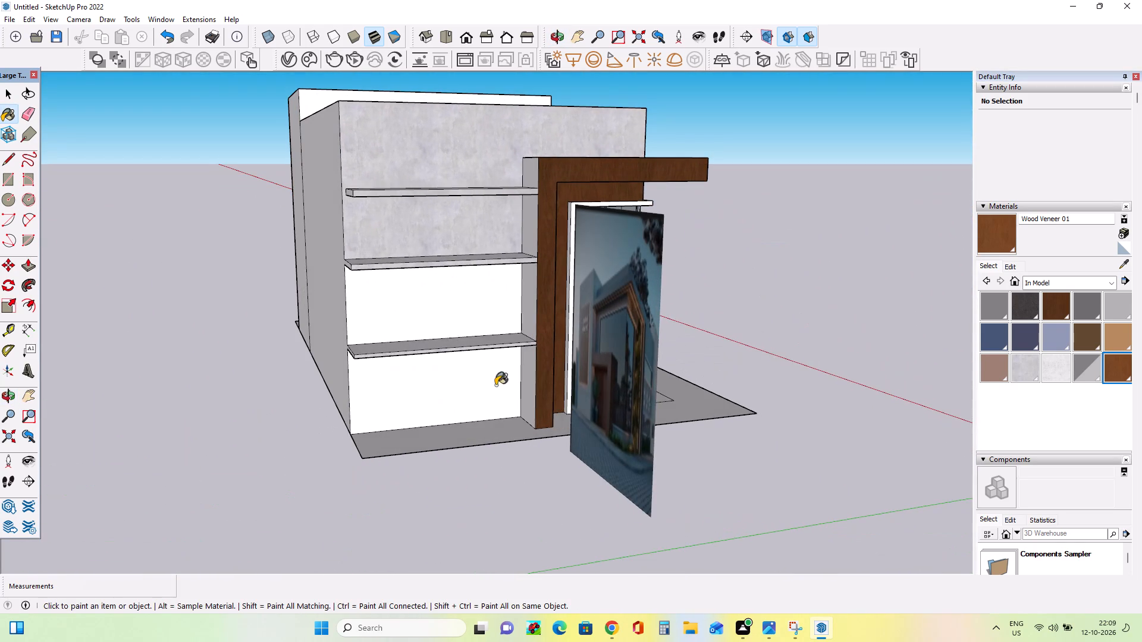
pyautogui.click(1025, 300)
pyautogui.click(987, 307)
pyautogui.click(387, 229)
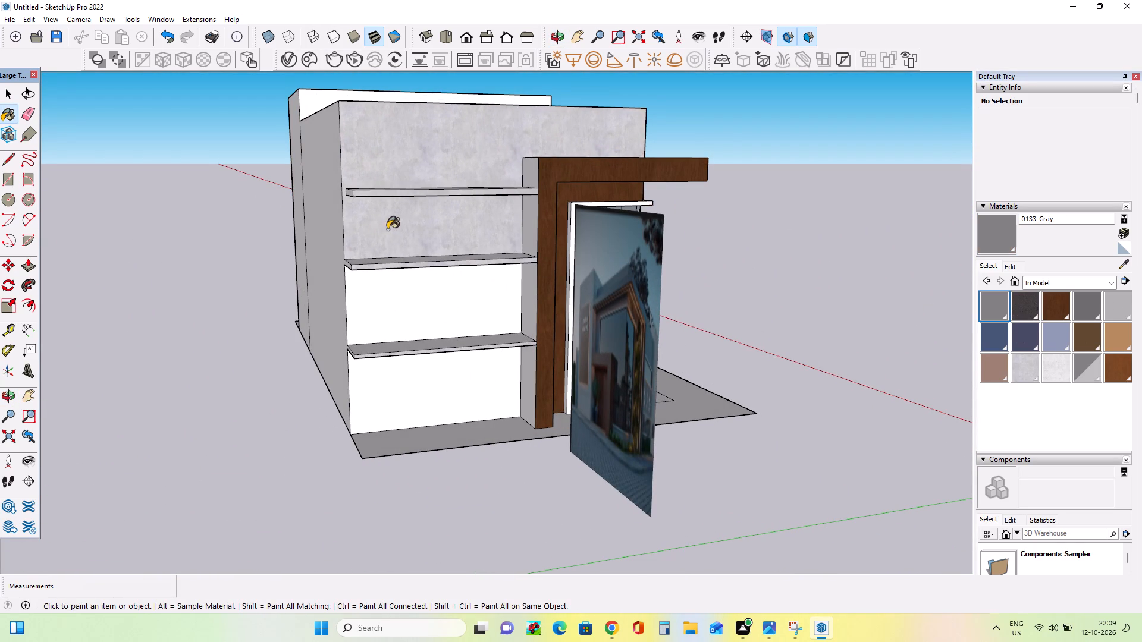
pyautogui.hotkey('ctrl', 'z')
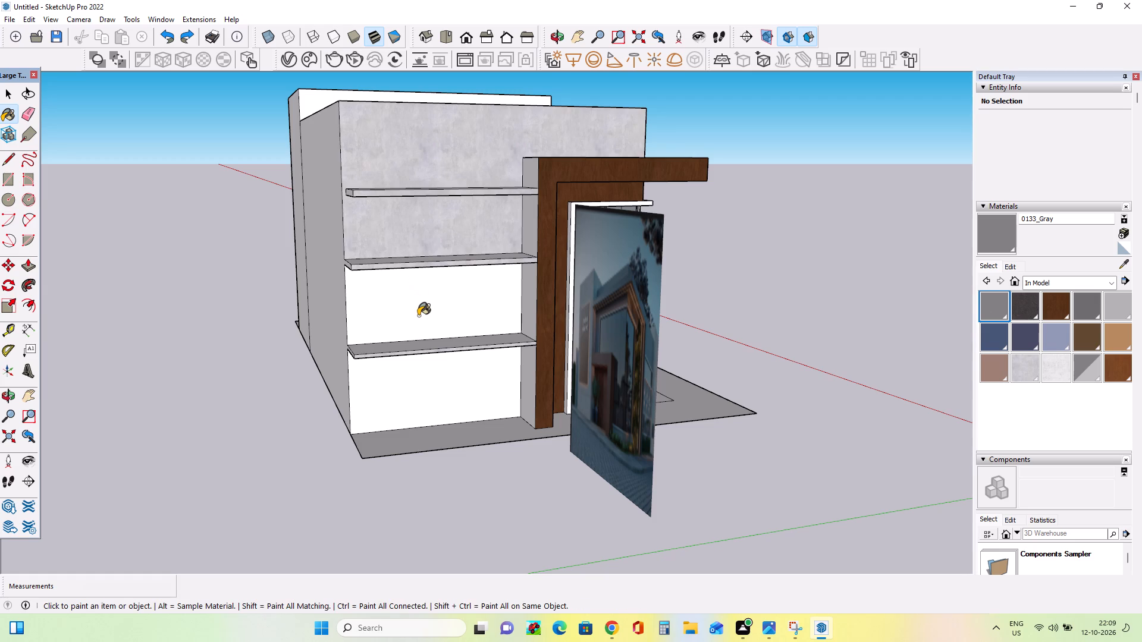
# Draw a rectangle about 3 13/16" by 2 3/8" beside the top shelf's open end and extend that end about 2 3/8" to the wall edge.
pyautogui.moveTo(388, 219); pyautogui.dragTo(458, 266, button='middle')
pyautogui.scroll(2, 358, 267)
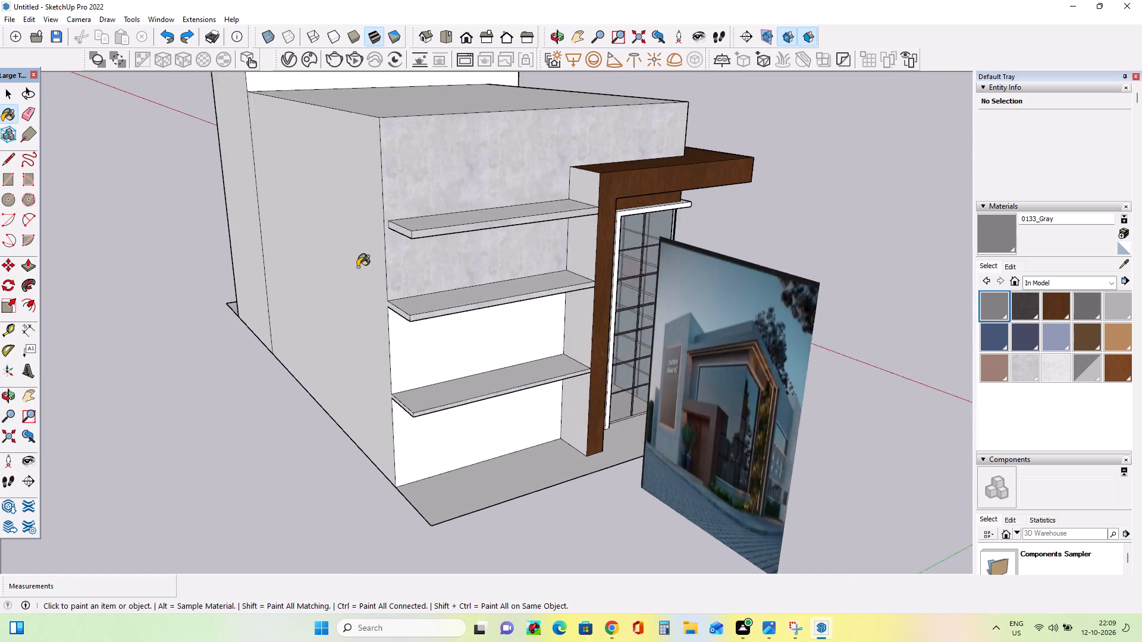
pyautogui.scroll(2, 357, 267)
pyautogui.scroll(3, 407, 261)
pyautogui.moveTo(408, 262); pyautogui.dragTo(421, 277, button='middle')
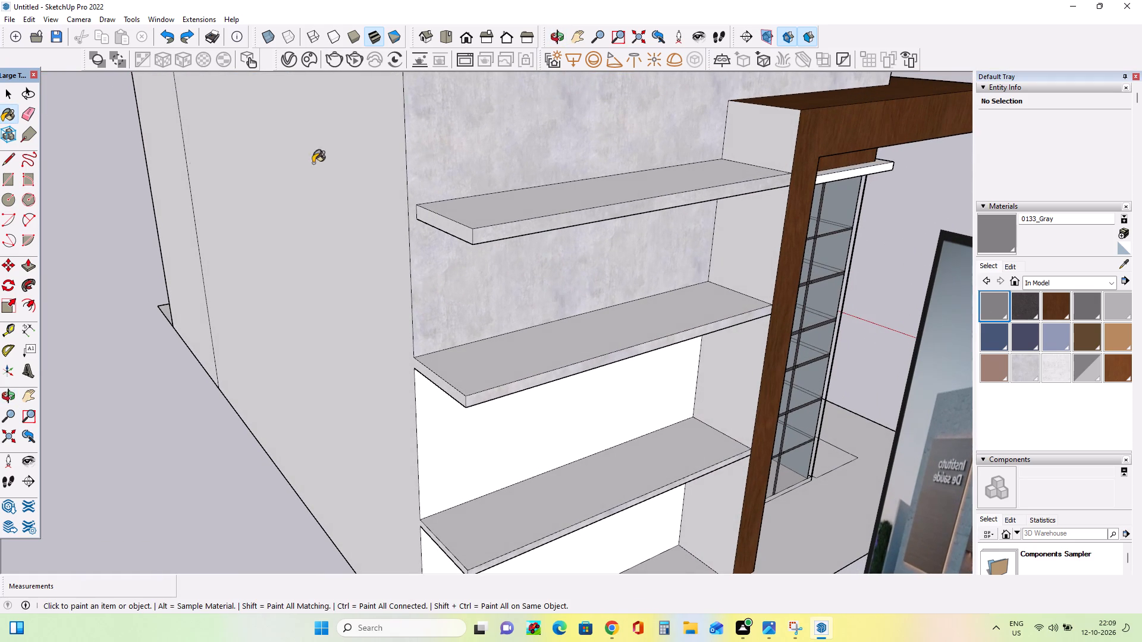
pyautogui.click(2, 179)
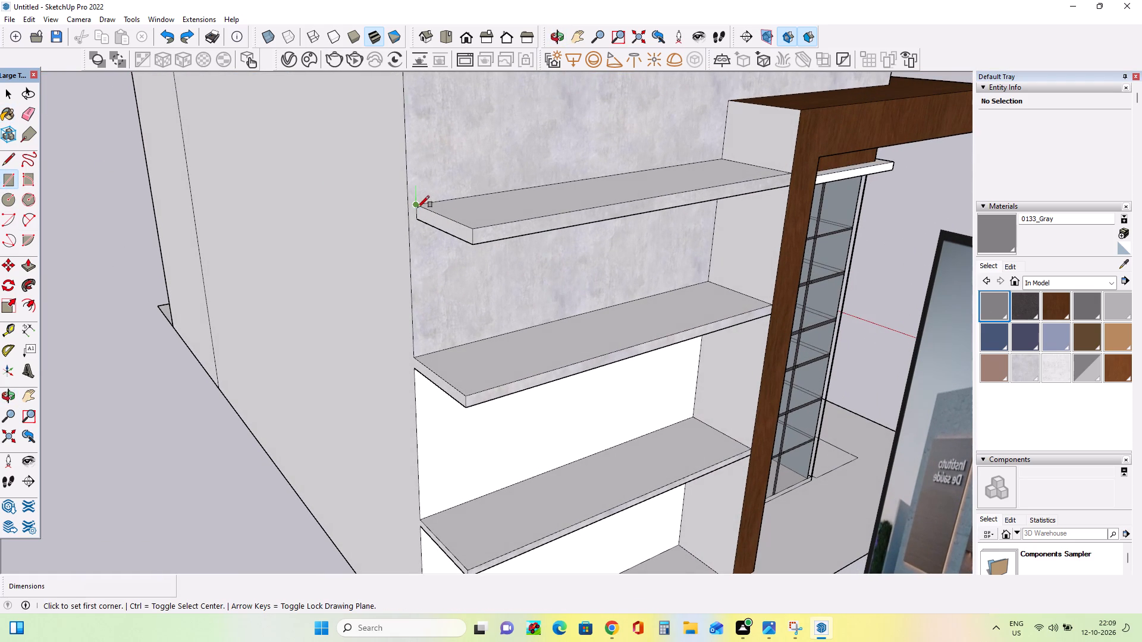
pyautogui.click(418, 207)
pyautogui.click(417, 218)
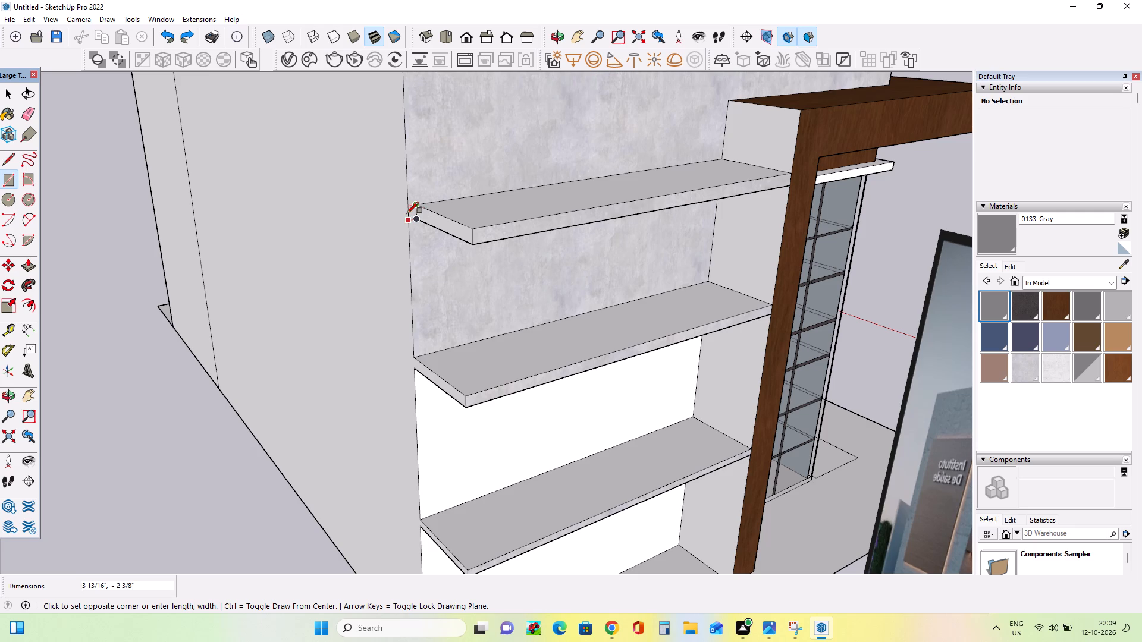
pyautogui.click(407, 213)
pyautogui.click(24, 259)
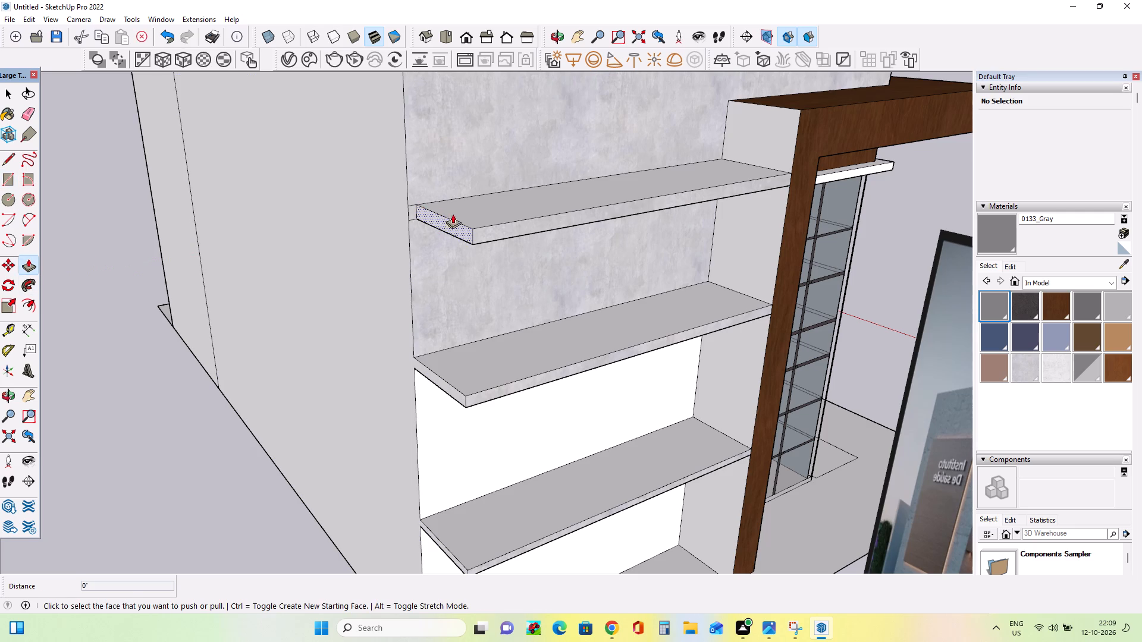
pyautogui.click(444, 221)
pyautogui.click(404, 182)
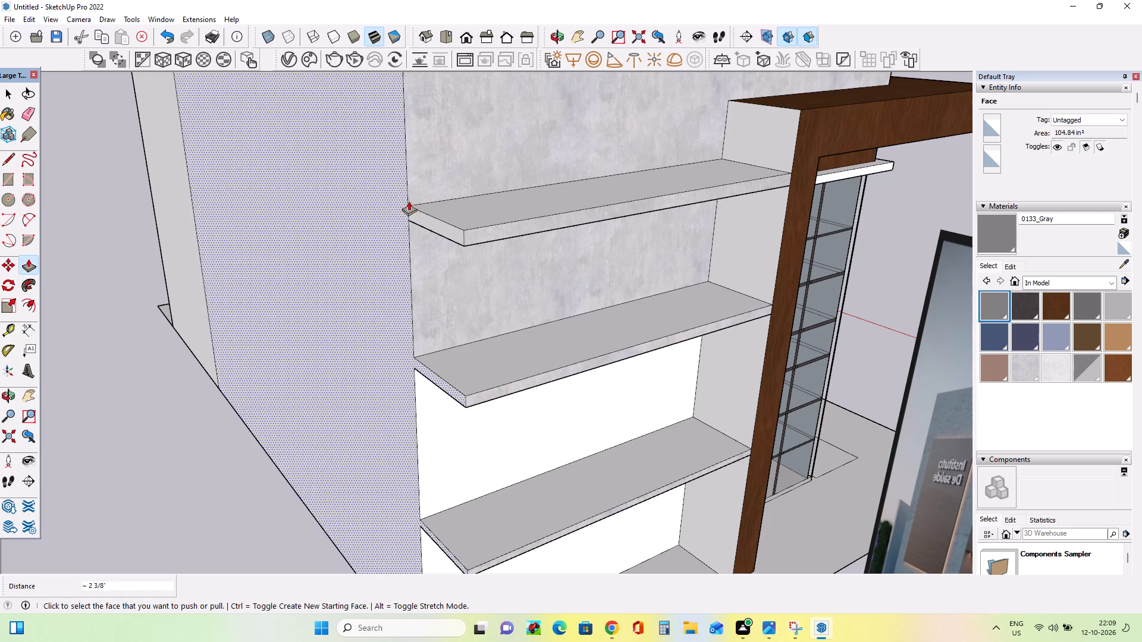
# Paint the three side wall faces between and below the shelves with Niraj_Hair_Gray.
pyautogui.moveTo(490, 279); pyautogui.dragTo(433, 250, button='middle')
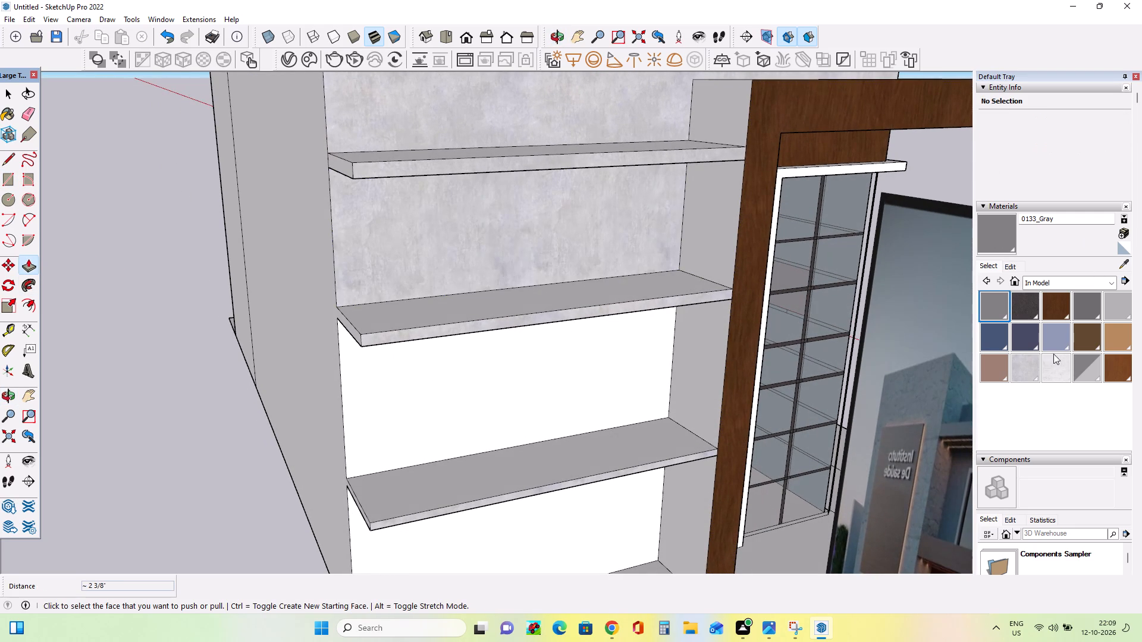
pyautogui.click(1105, 304)
pyautogui.click(530, 226)
pyautogui.click(551, 392)
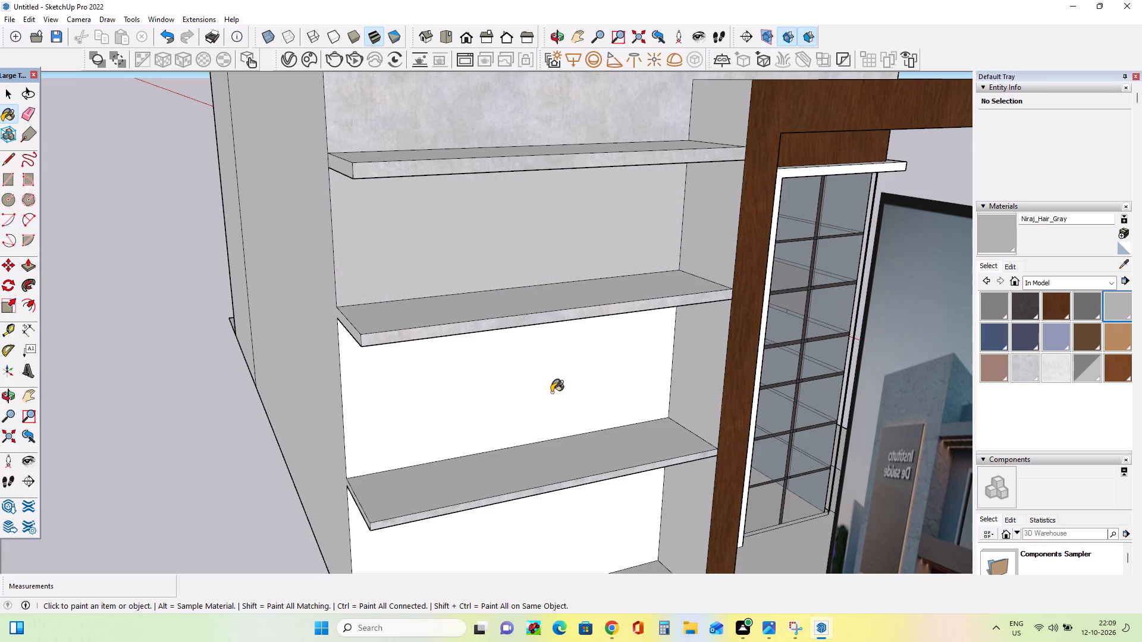
pyautogui.moveTo(616, 360); pyautogui.dragTo(569, 301, button='middle')
pyautogui.click(595, 494)
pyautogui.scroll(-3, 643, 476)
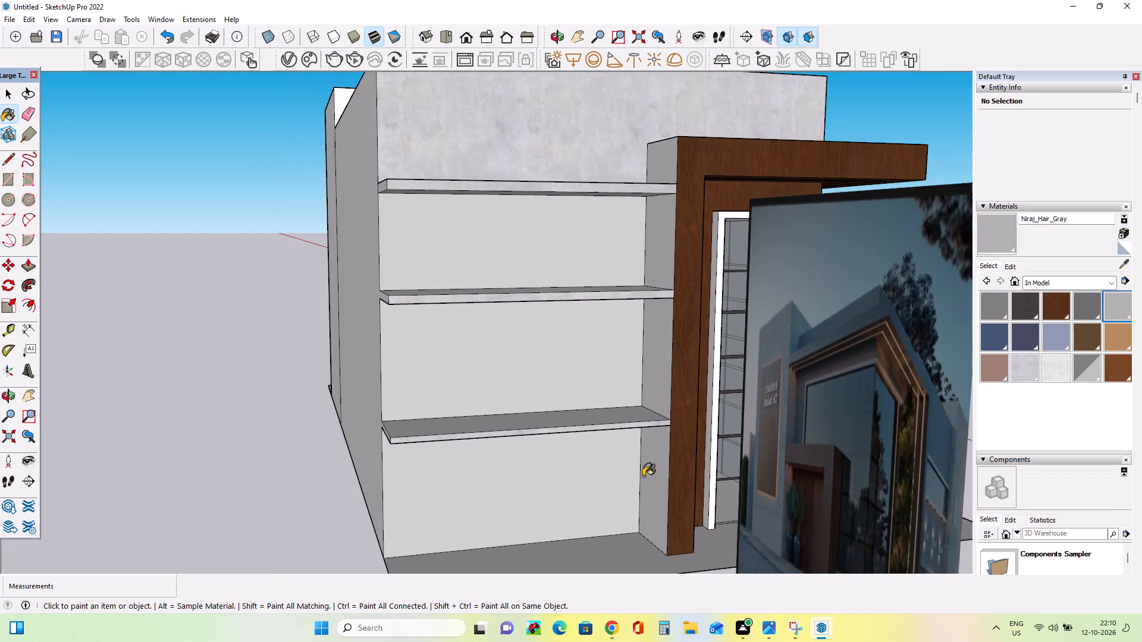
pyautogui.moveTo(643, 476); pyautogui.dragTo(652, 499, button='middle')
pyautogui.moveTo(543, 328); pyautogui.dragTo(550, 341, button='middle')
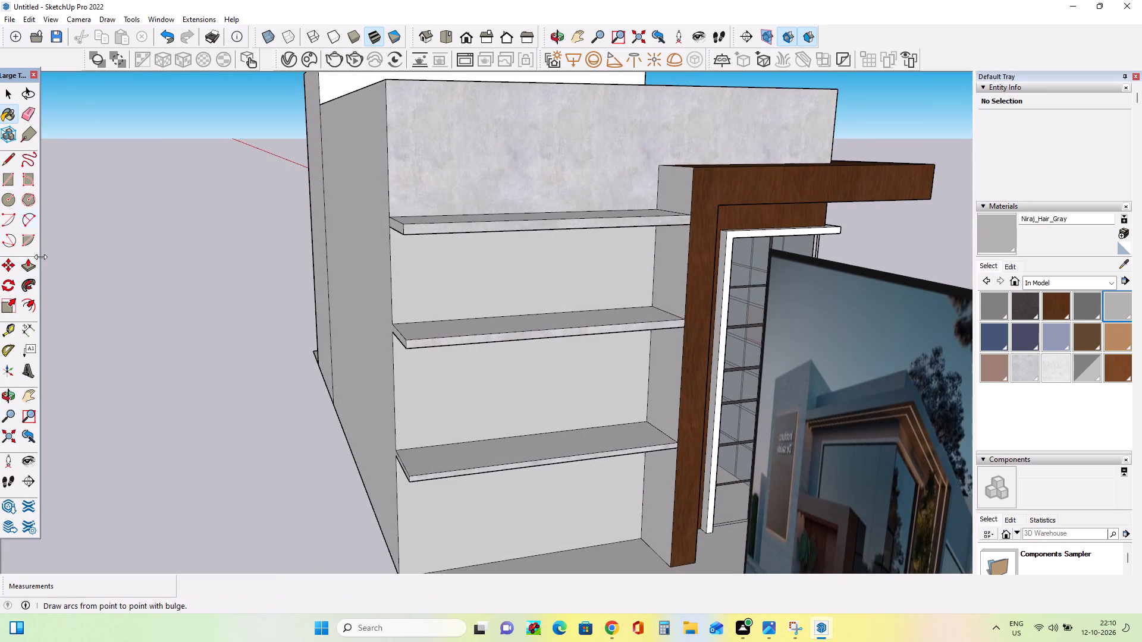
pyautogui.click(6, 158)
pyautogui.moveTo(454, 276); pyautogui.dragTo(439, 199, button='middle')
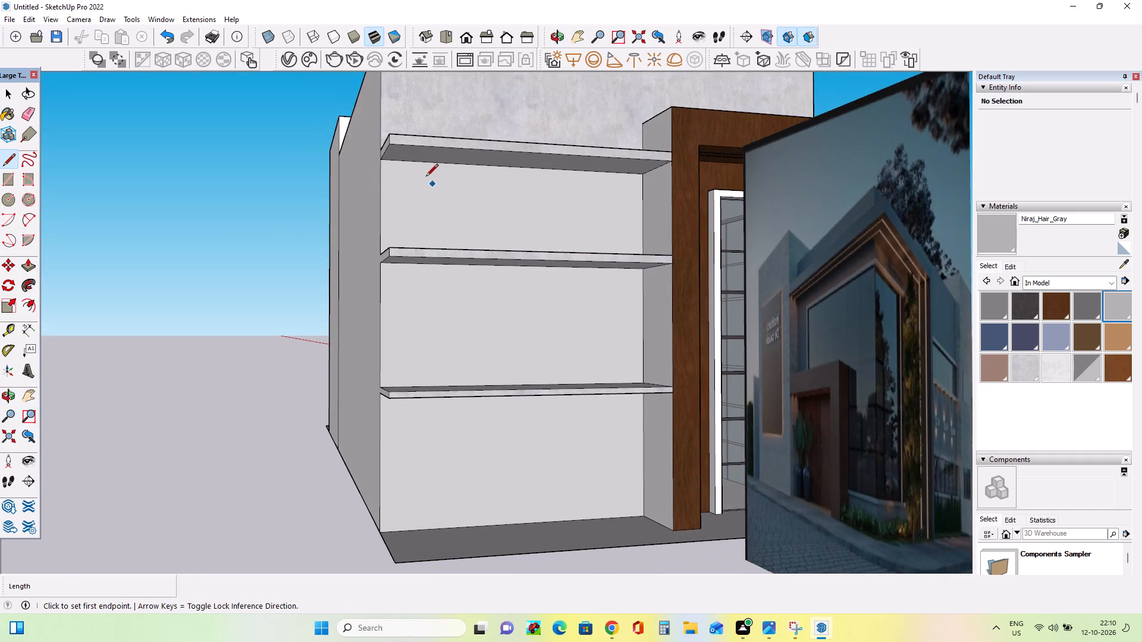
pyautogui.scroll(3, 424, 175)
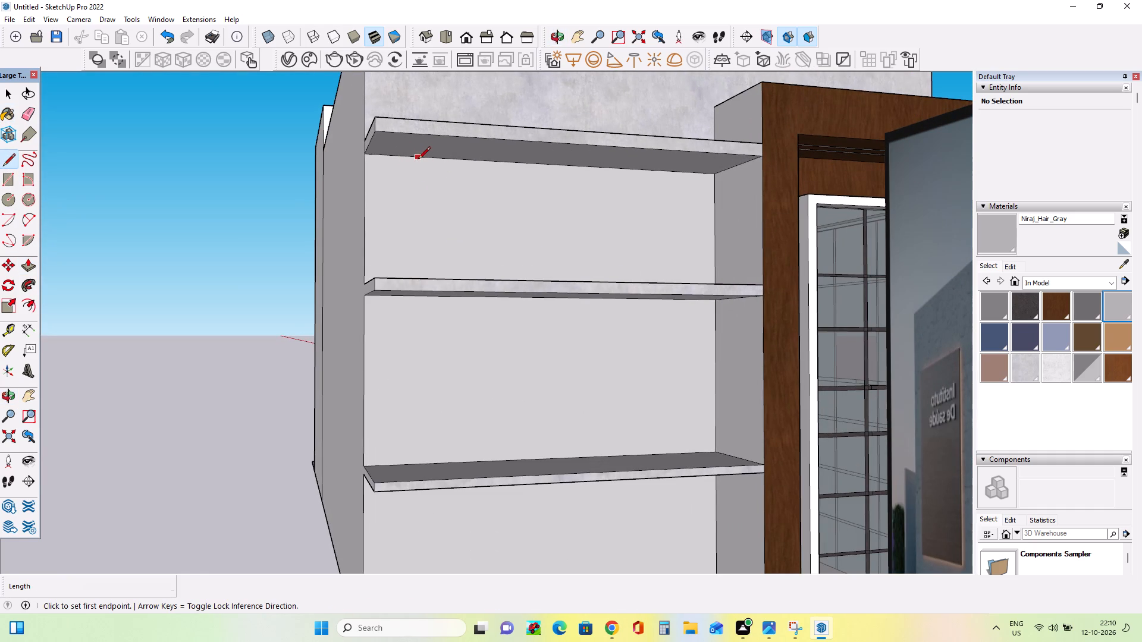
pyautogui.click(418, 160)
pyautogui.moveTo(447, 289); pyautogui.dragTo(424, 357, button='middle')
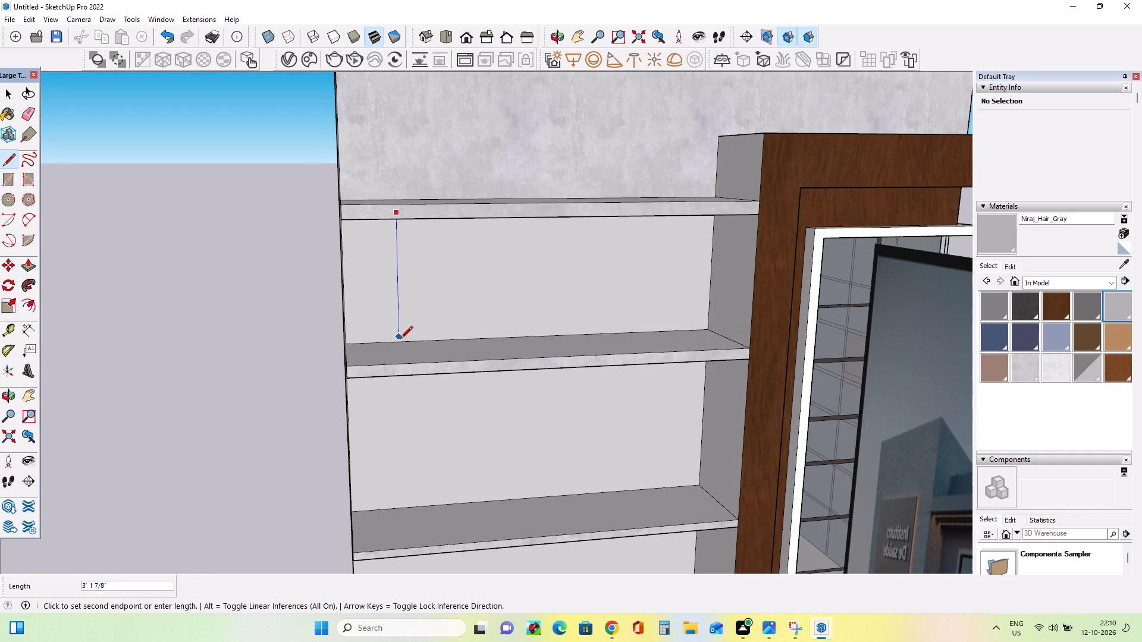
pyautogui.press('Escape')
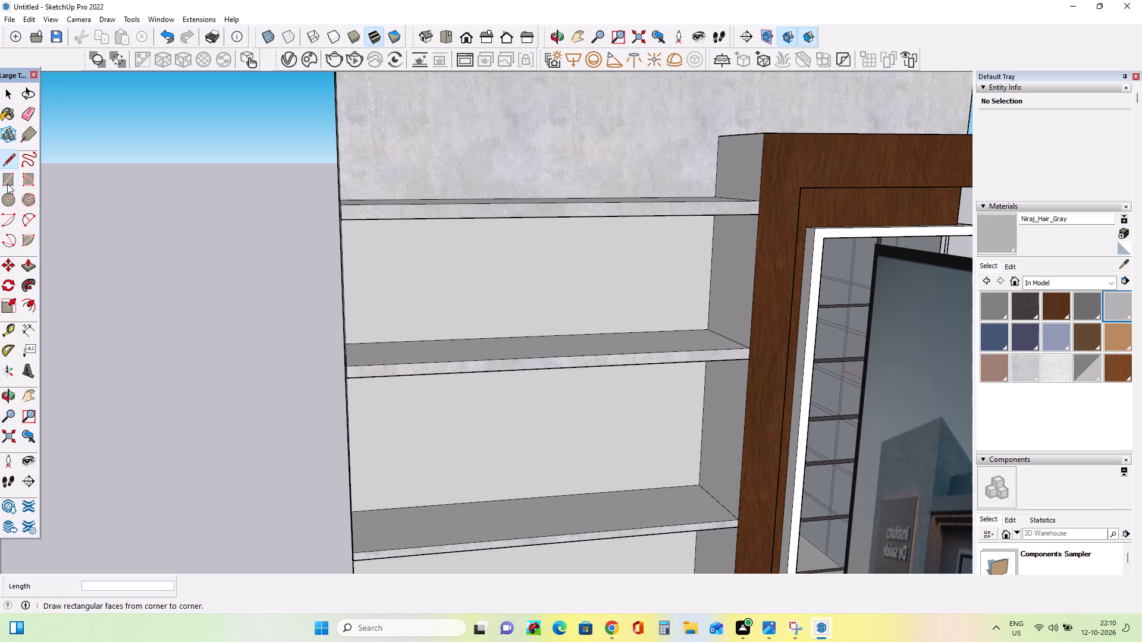
# Draw a vertical strip about 1 3/4" wide and 3' 3 3/16" high on the side wall face between the top two shelves.
pyautogui.click(7, 184)
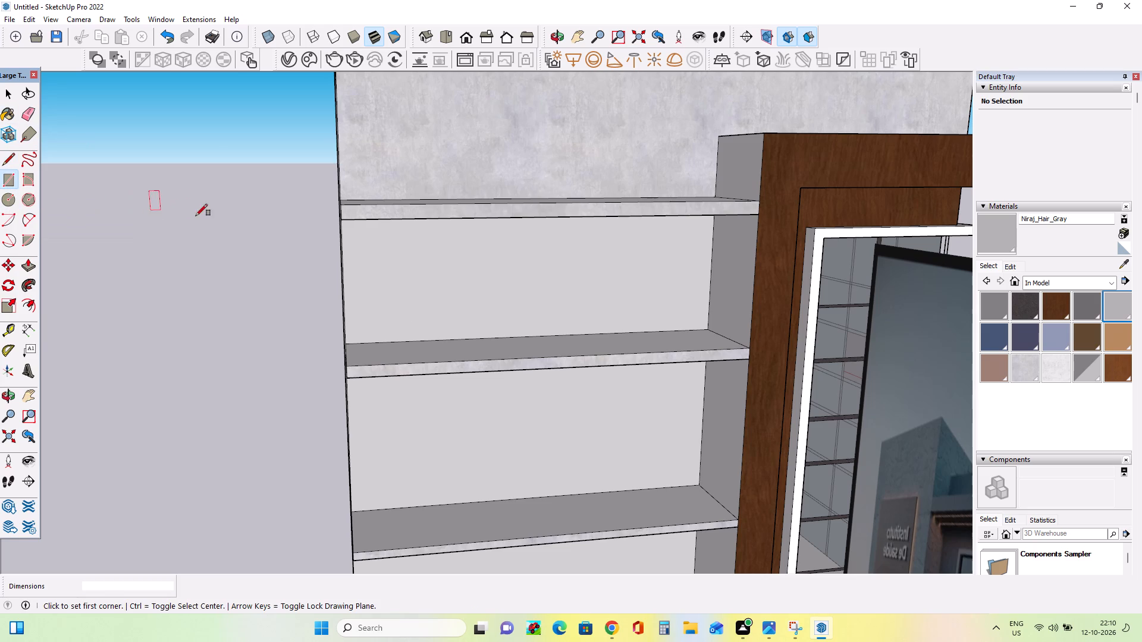
pyautogui.moveTo(564, 317); pyautogui.dragTo(564, 287, button='middle')
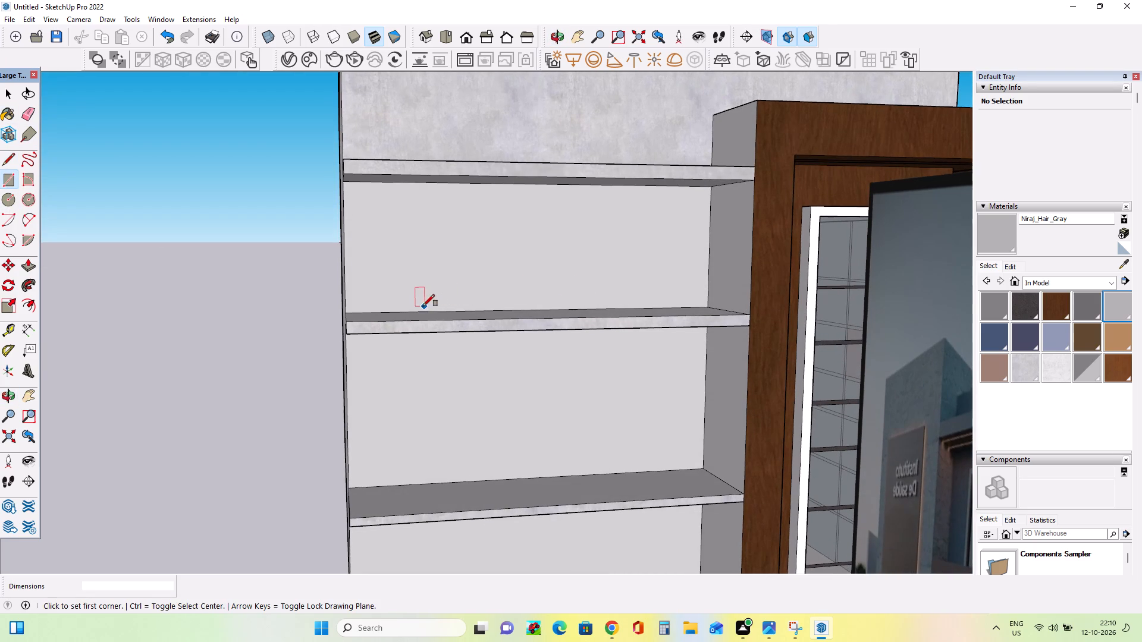
pyautogui.click(409, 311)
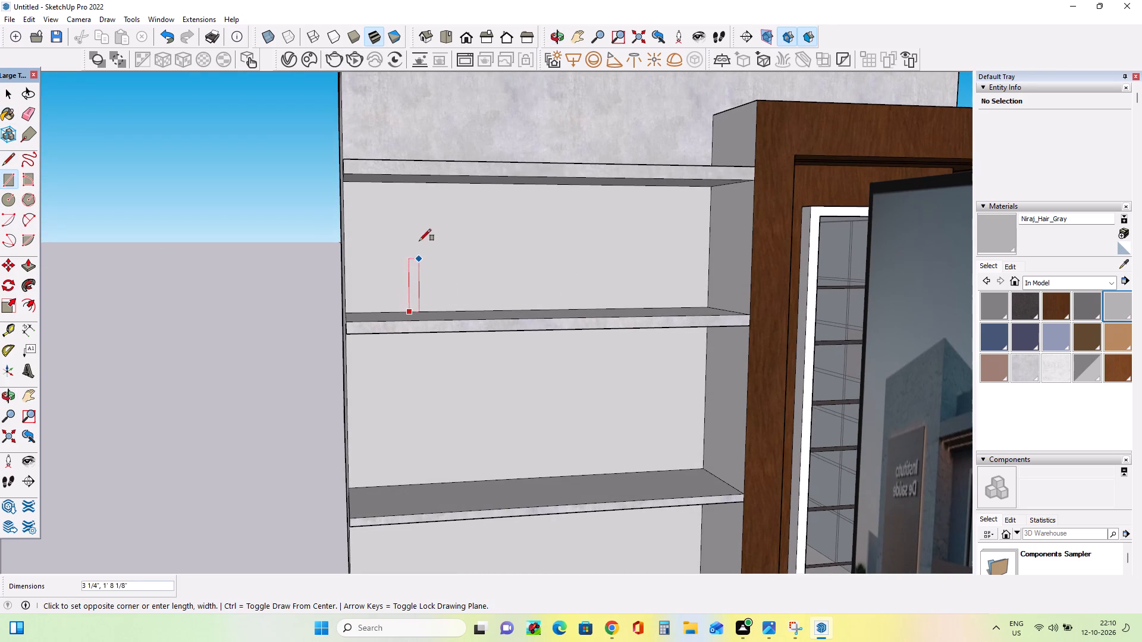
pyautogui.moveTo(425, 200); pyautogui.dragTo(428, 171, button='middle')
pyautogui.scroll(5, 425, 164)
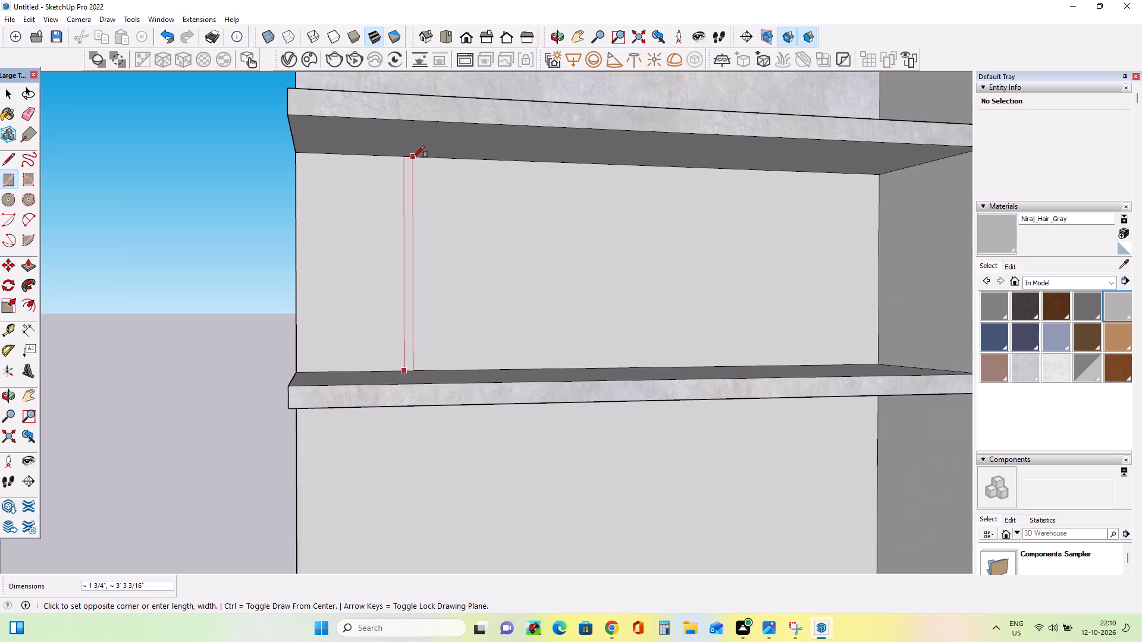
pyautogui.click(413, 158)
pyautogui.moveTo(475, 294); pyautogui.dragTo(447, 359, button='middle')
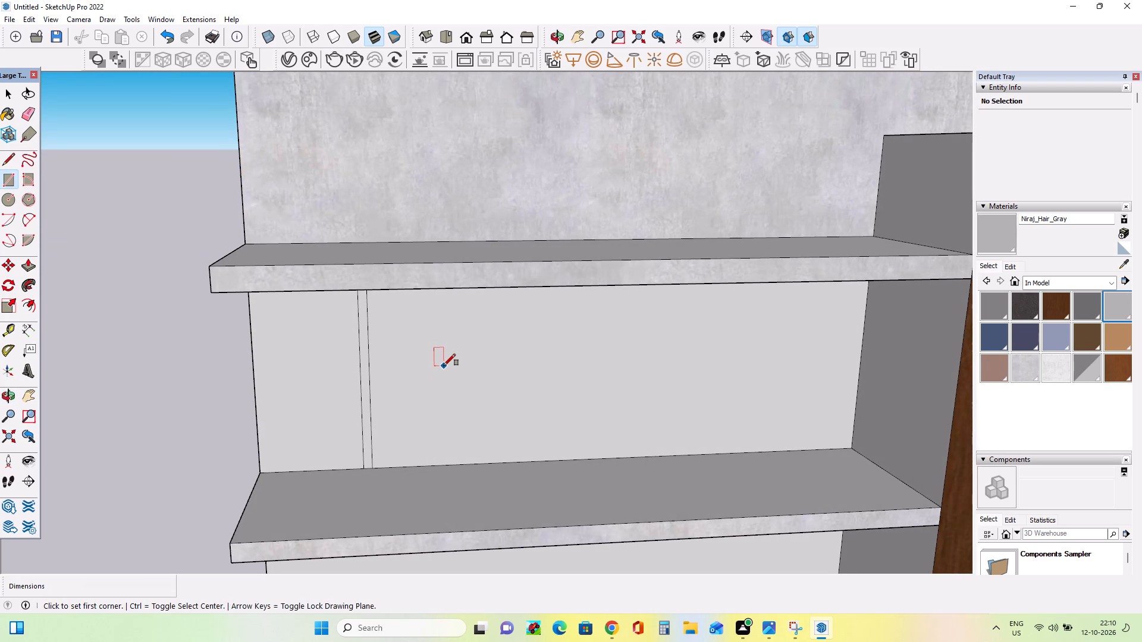
# Copy the strip's two vertical edges four times along the wall face toward the entrance portal, roughly 1' 9" apart.
pyautogui.scroll(-1, 443, 366)
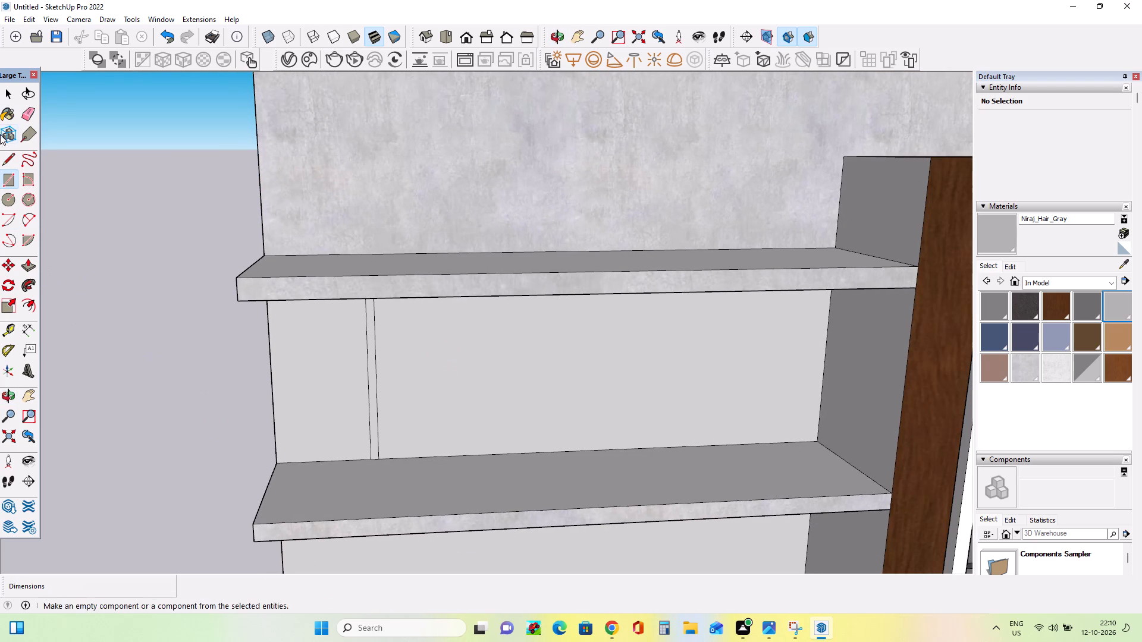
pyautogui.click(9, 96)
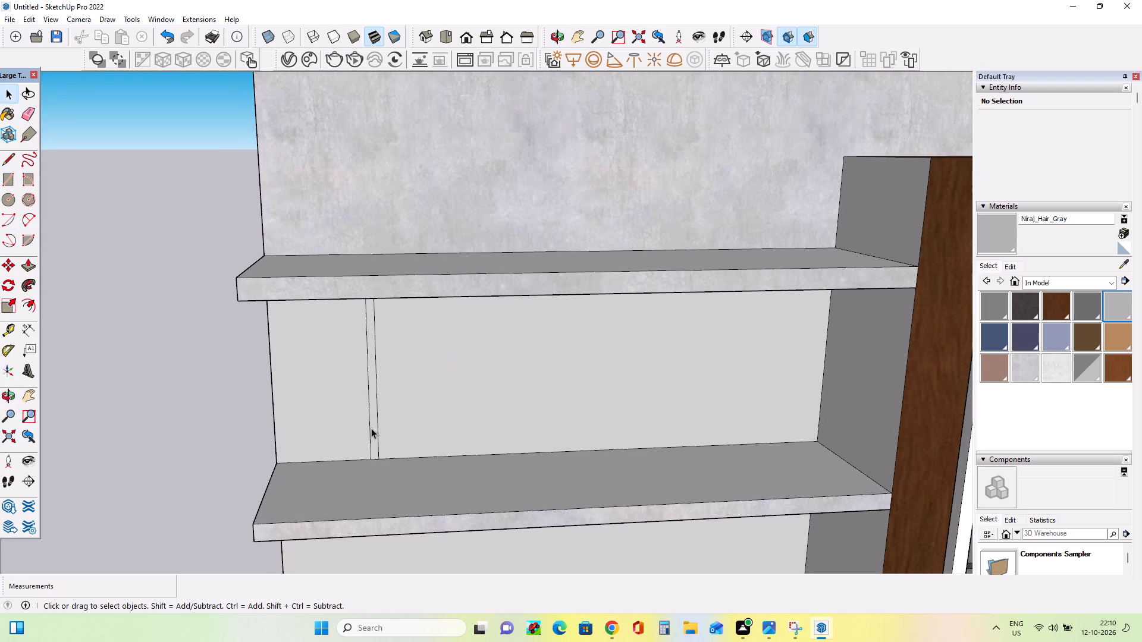
pyautogui.click(371, 428)
pyautogui.keyDown('ctrl'); pyautogui.click(377, 432); pyautogui.keyUp('ctrl')
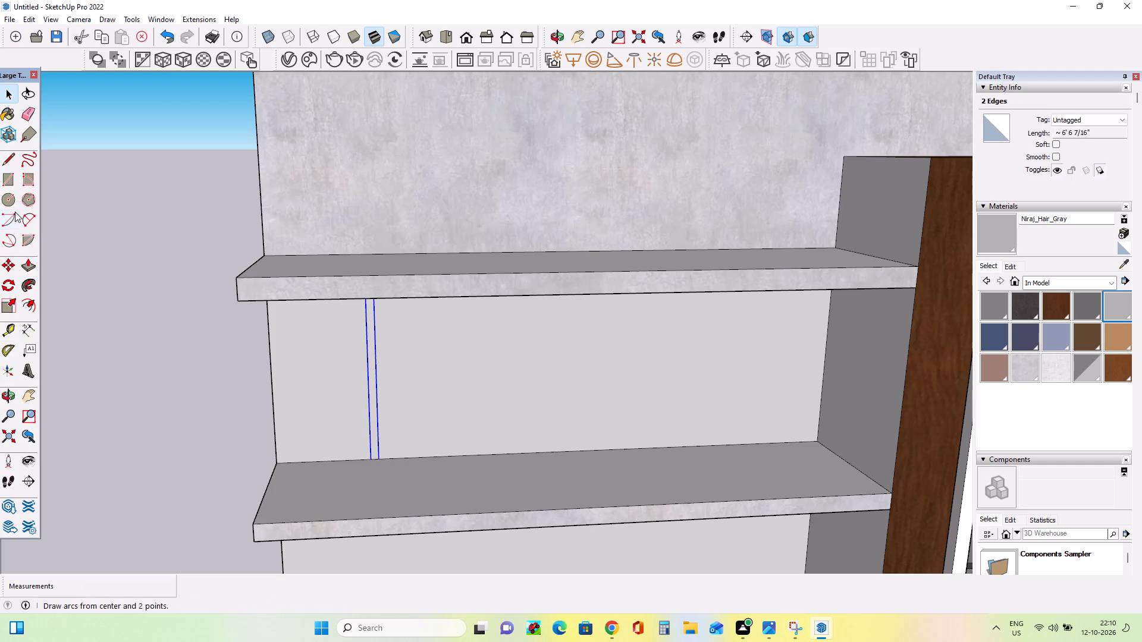
pyautogui.click(10, 266)
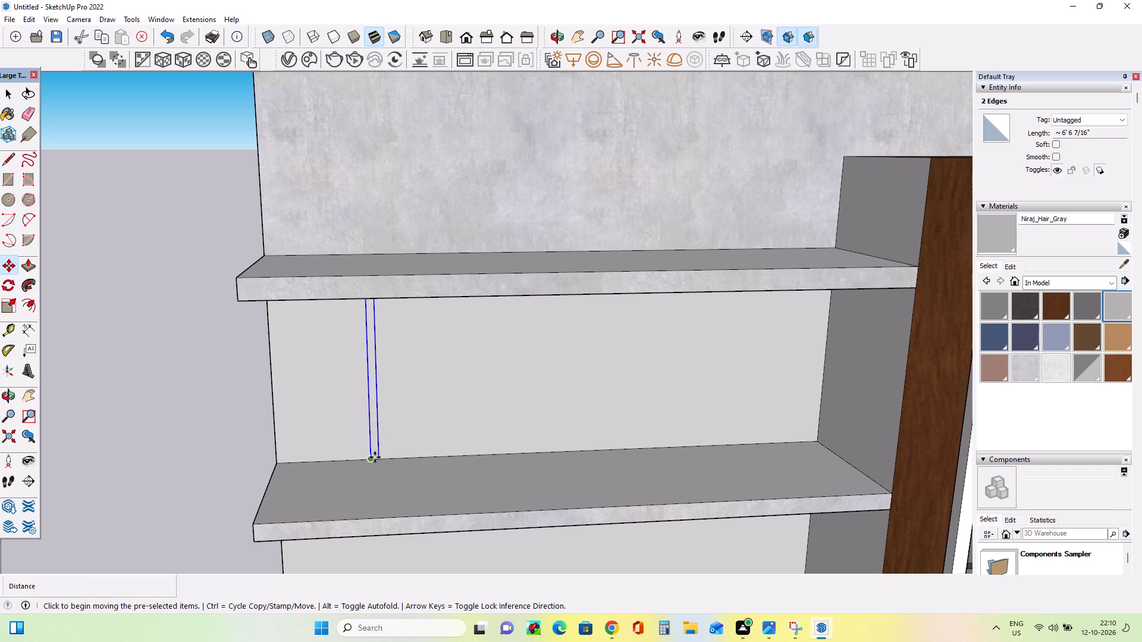
pyautogui.click(378, 459)
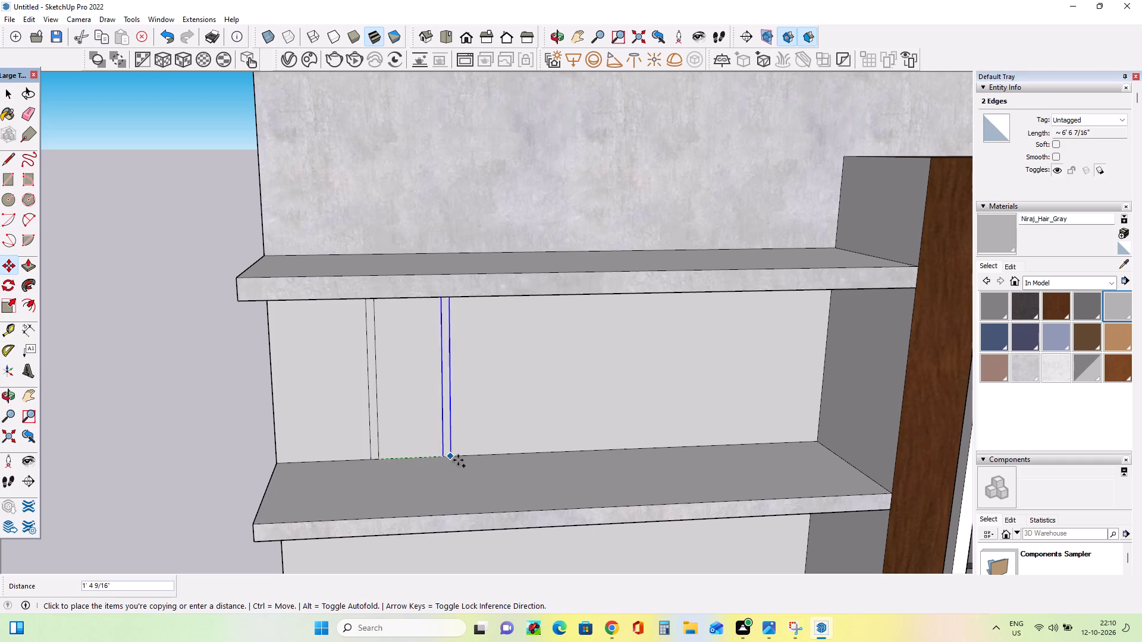
pyautogui.click(472, 458)
pyautogui.moveTo(472, 458); pyautogui.dragTo(507, 458)
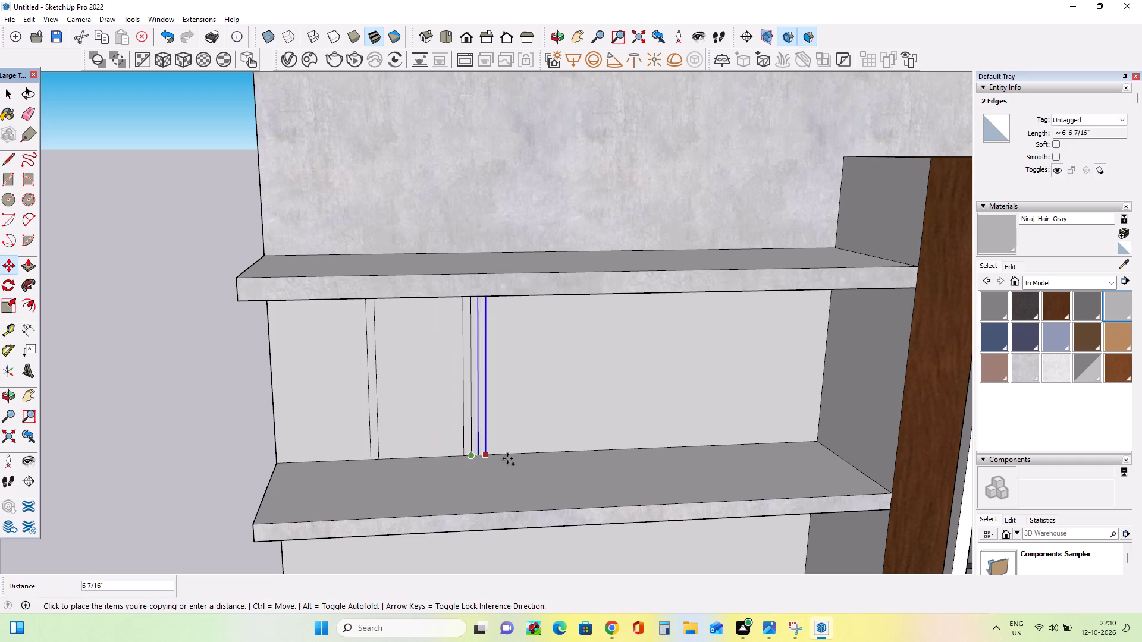
pyautogui.moveTo(507, 458); pyautogui.dragTo(502, 458)
pyautogui.click(568, 445)
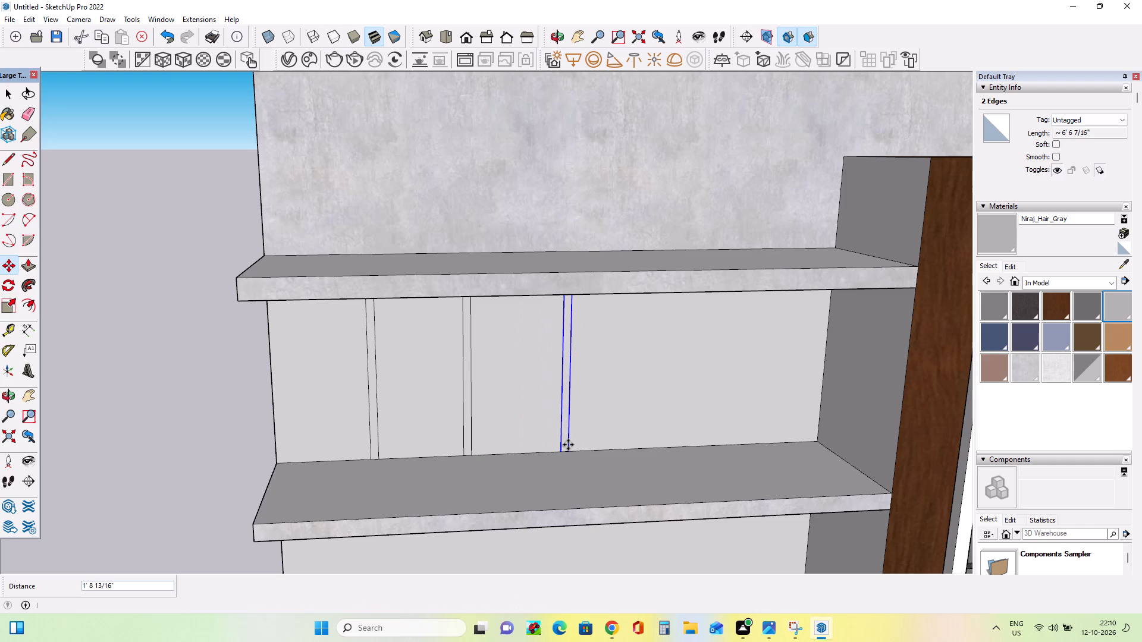
pyautogui.click(570, 451)
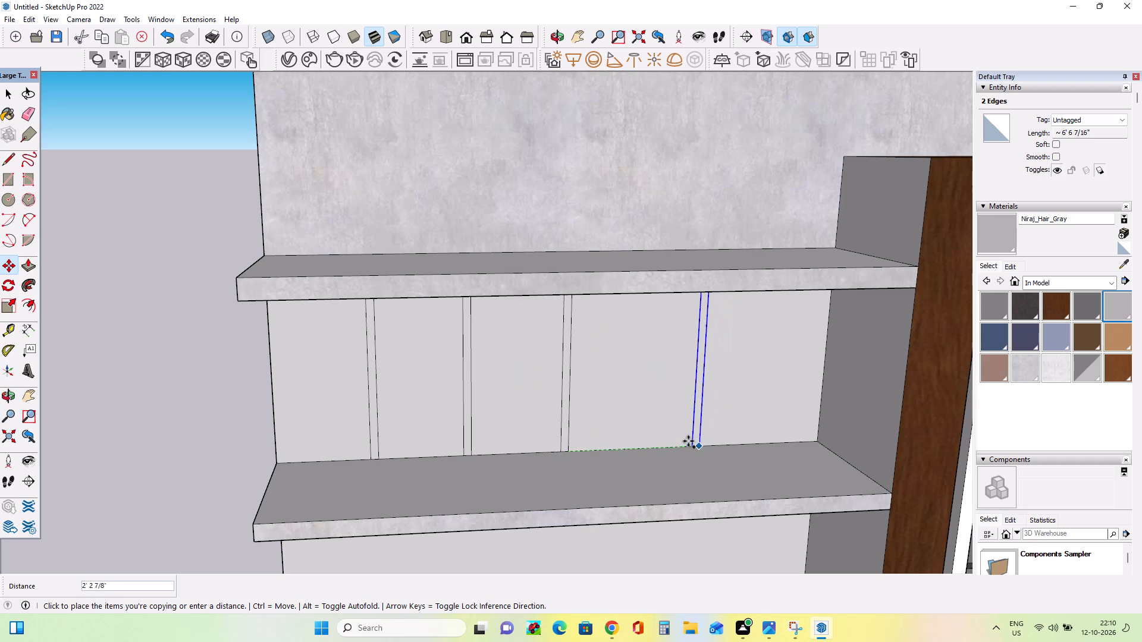
pyautogui.click(668, 441)
pyautogui.keyDown('ctrl'); pyautogui.click(668, 442); pyautogui.keyUp('ctrl')
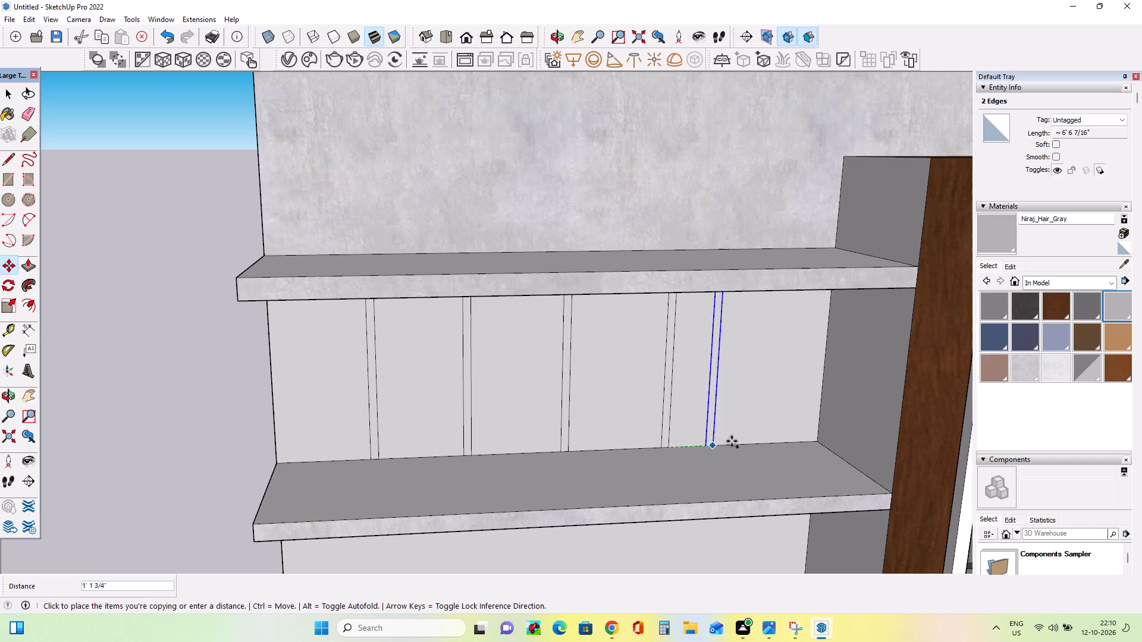
pyautogui.click(754, 437)
# Draw a horizontal strip about 1 1/4" by 9' 9 3/16" across the full wall face, crossing the vertical strips near mid-height.
pyautogui.moveTo(785, 461); pyautogui.dragTo(780, 367, button='middle')
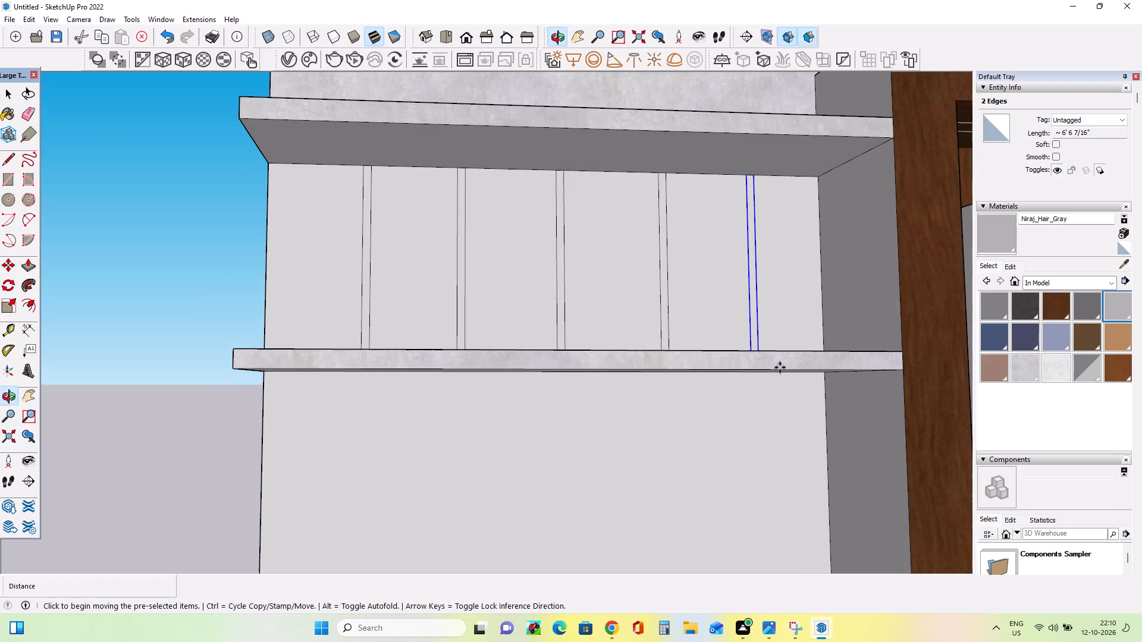
pyautogui.moveTo(782, 399); pyautogui.dragTo(790, 451, button='middle')
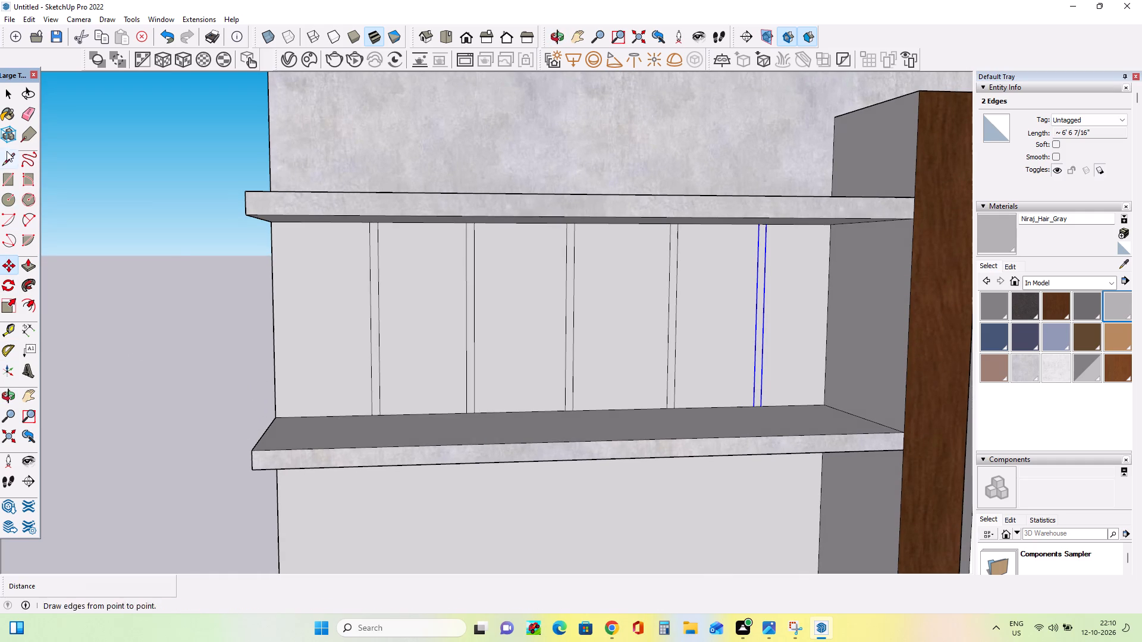
pyautogui.click(4, 179)
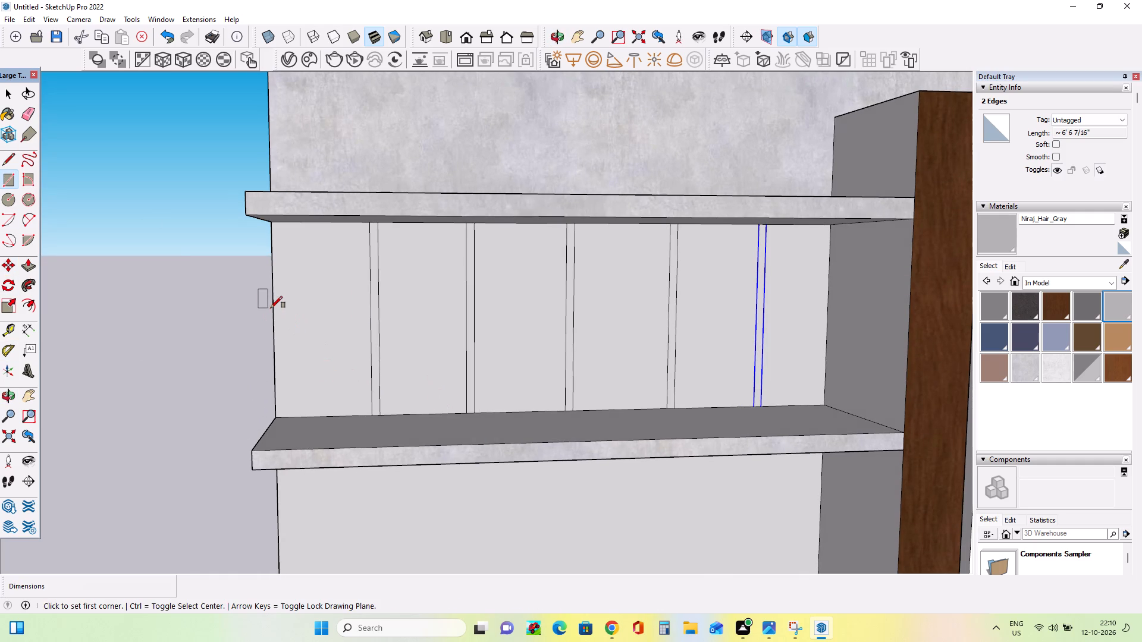
pyautogui.click(272, 307)
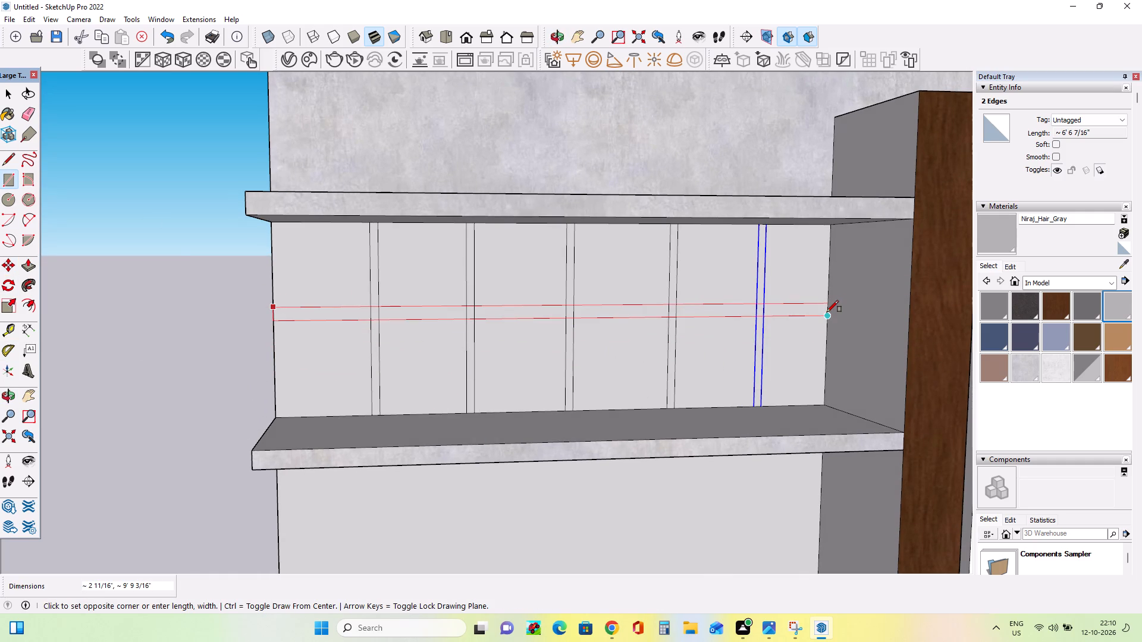
pyautogui.scroll(5, 827, 312)
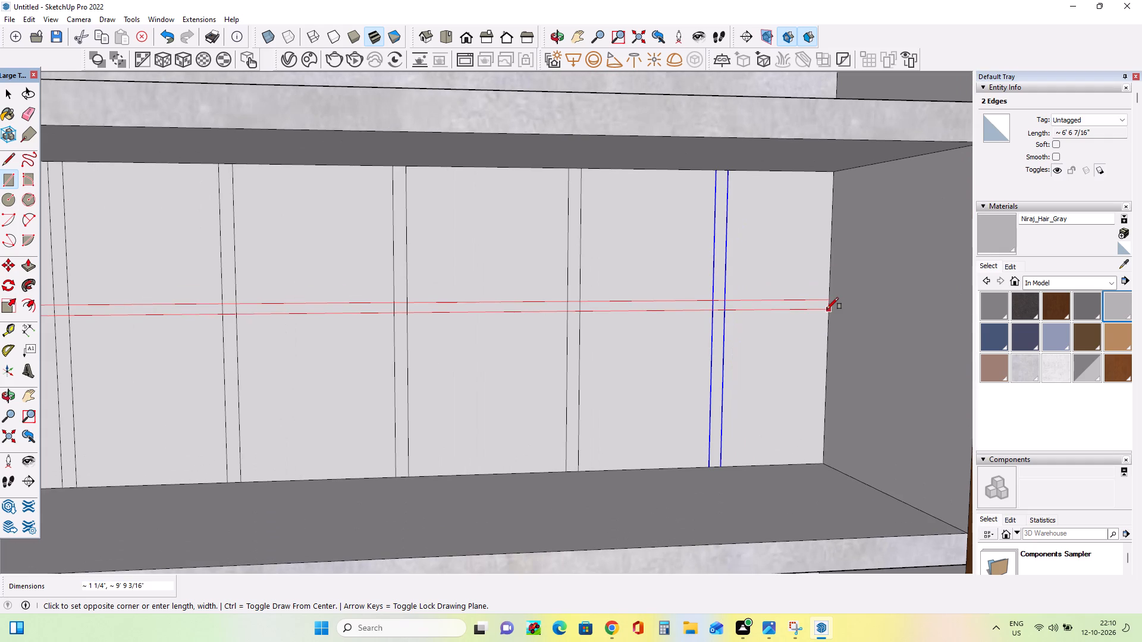
pyautogui.click(827, 309)
# Paint the twelve panes between the strips of the upper wall opening with Translucent Glass Gray.
pyautogui.scroll(-16, 737, 374)
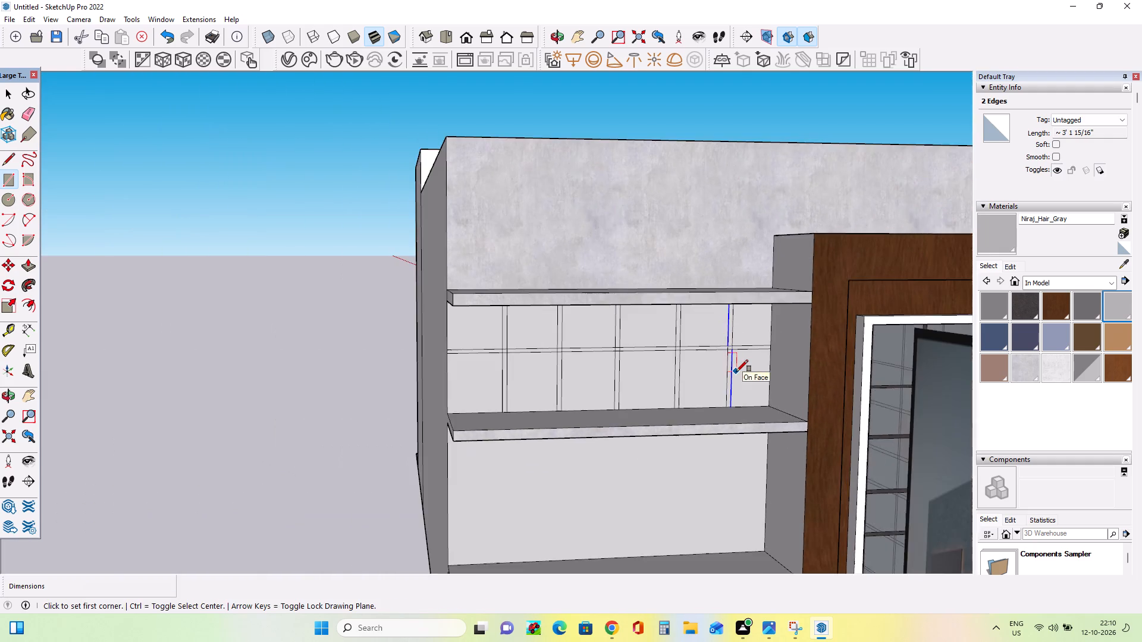
pyautogui.scroll(-4, 736, 370)
pyautogui.moveTo(692, 411); pyautogui.dragTo(658, 454, button='middle')
pyautogui.moveTo(652, 413); pyautogui.dragTo(650, 380, button='middle')
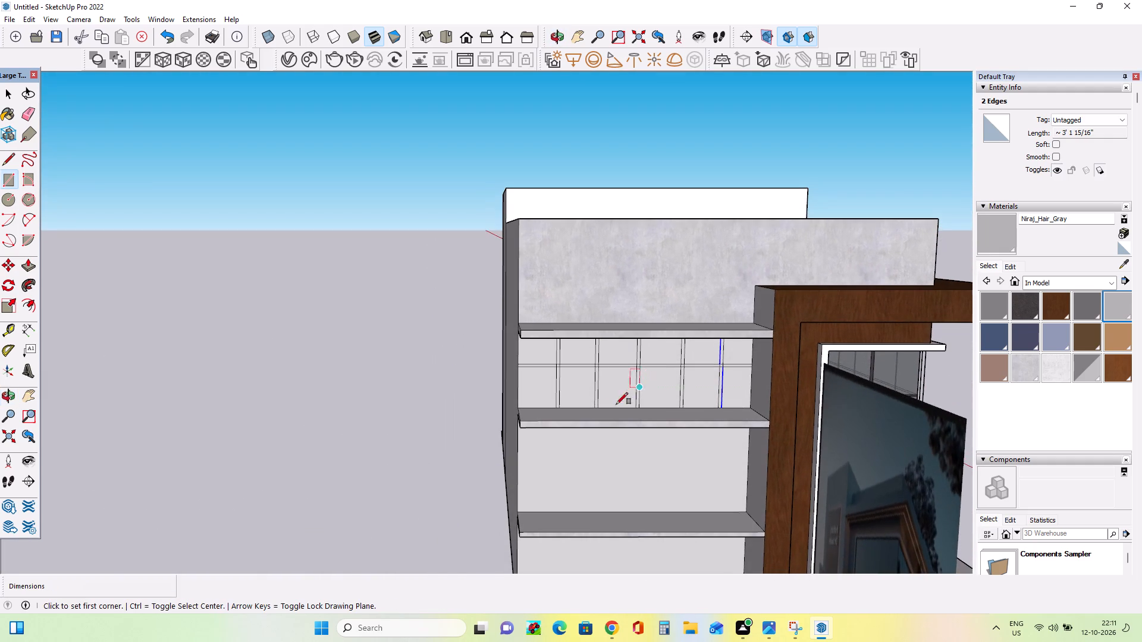
pyautogui.scroll(4, 595, 413)
pyautogui.moveTo(526, 423); pyautogui.dragTo(560, 444, button='middle')
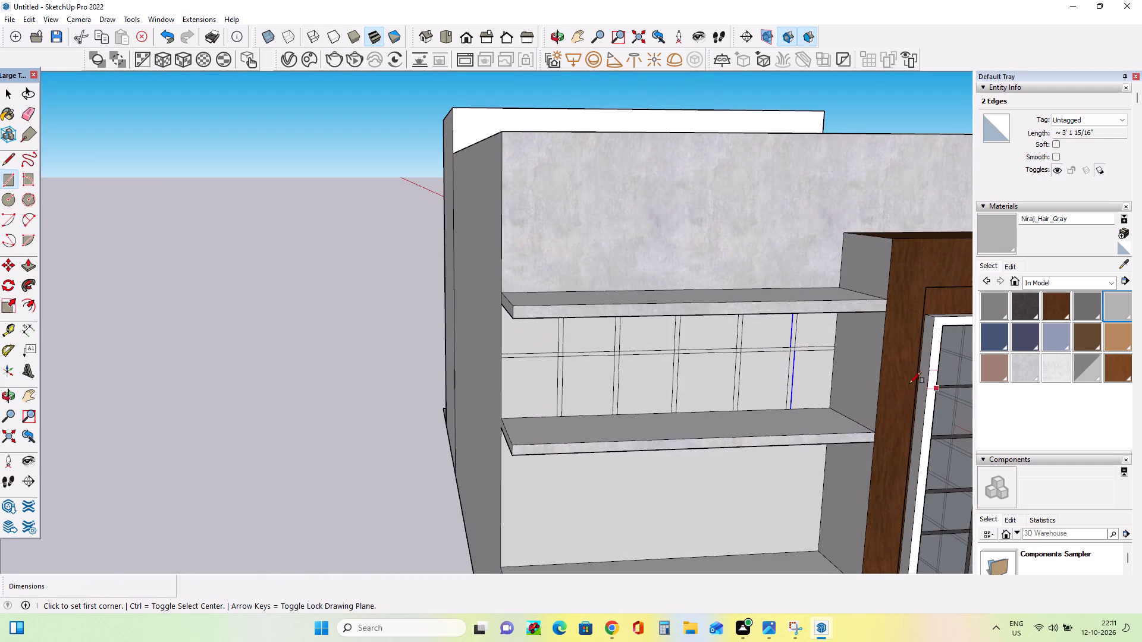
pyautogui.click(1083, 365)
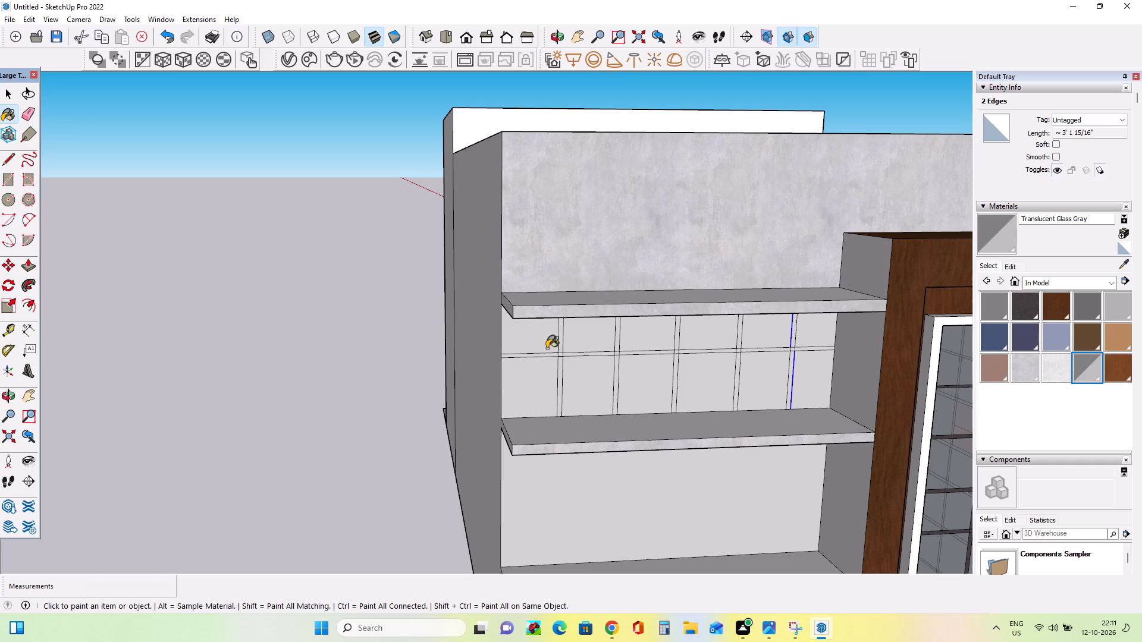
pyautogui.click(546, 347)
pyautogui.click(567, 340)
pyautogui.click(532, 388)
pyautogui.click(576, 388)
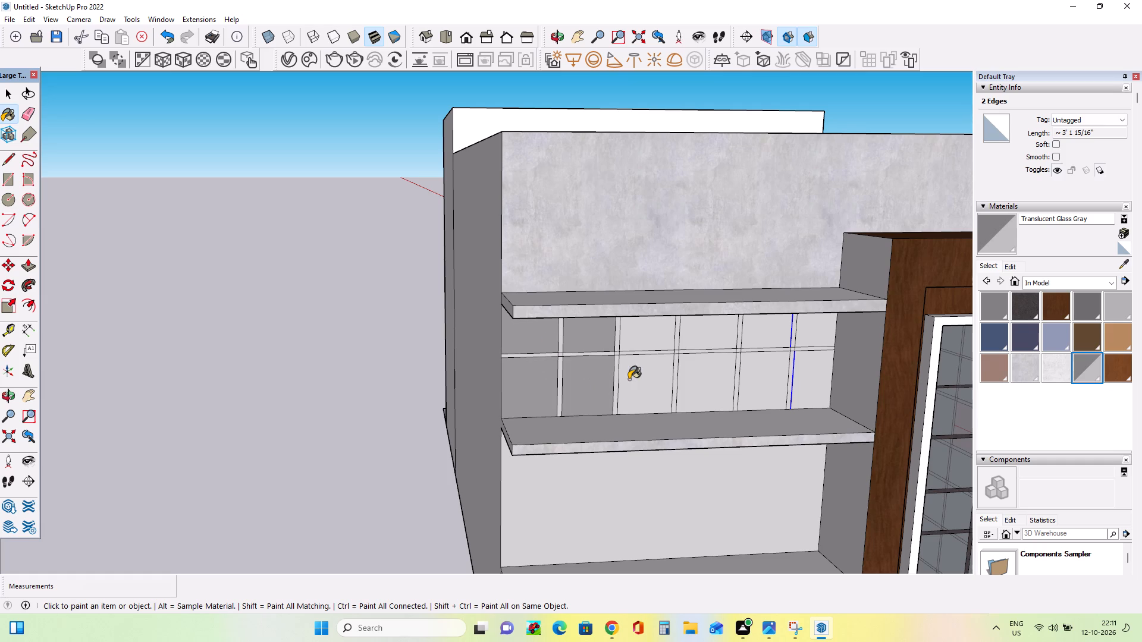
pyautogui.click(629, 379)
pyautogui.click(644, 333)
pyautogui.click(697, 337)
pyautogui.click(705, 382)
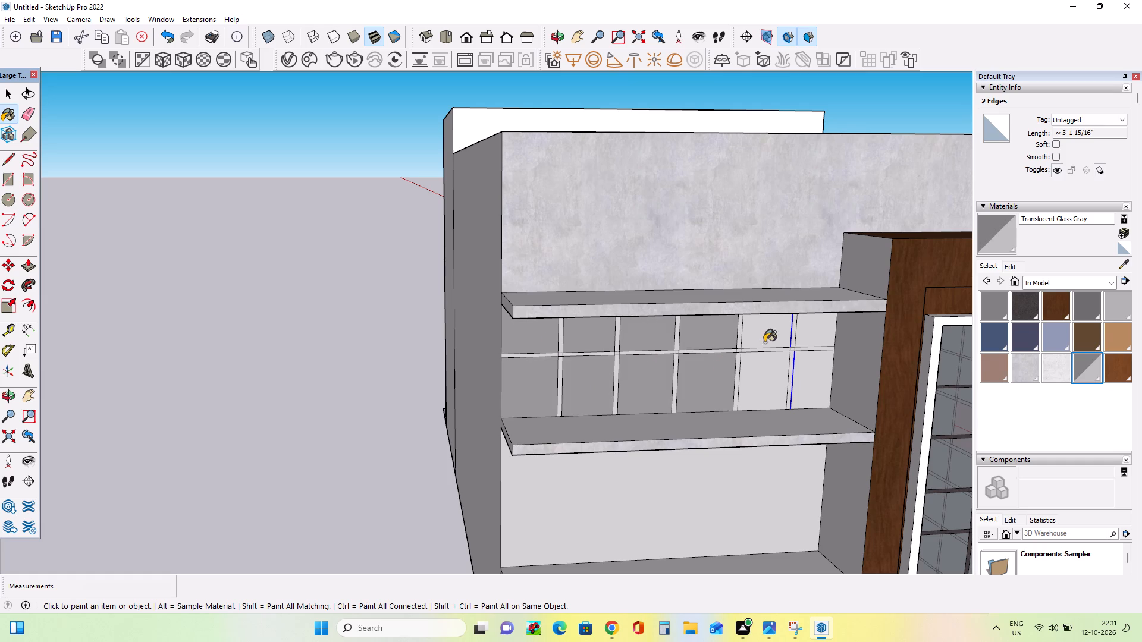
pyautogui.click(764, 342)
pyautogui.click(771, 369)
pyautogui.click(814, 335)
pyautogui.click(814, 380)
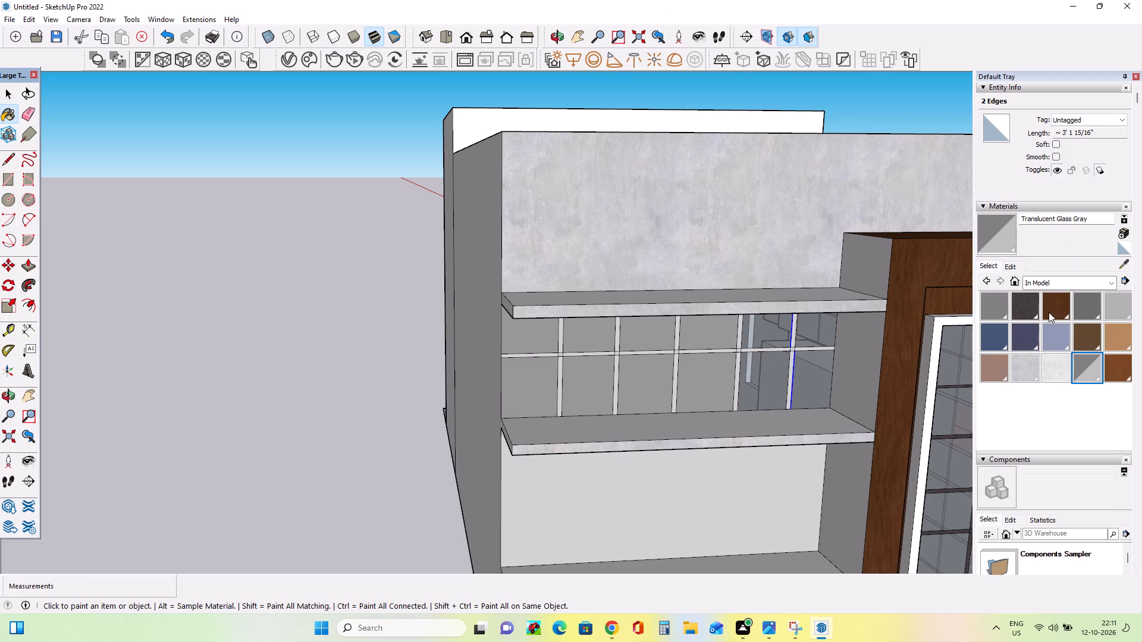
# Paint the first two vertical mullions from the wall's outer edge and the adjoining horizontal bar segments with Asphalt New.
pyautogui.click(1022, 312)
pyautogui.scroll(3, 439, 408)
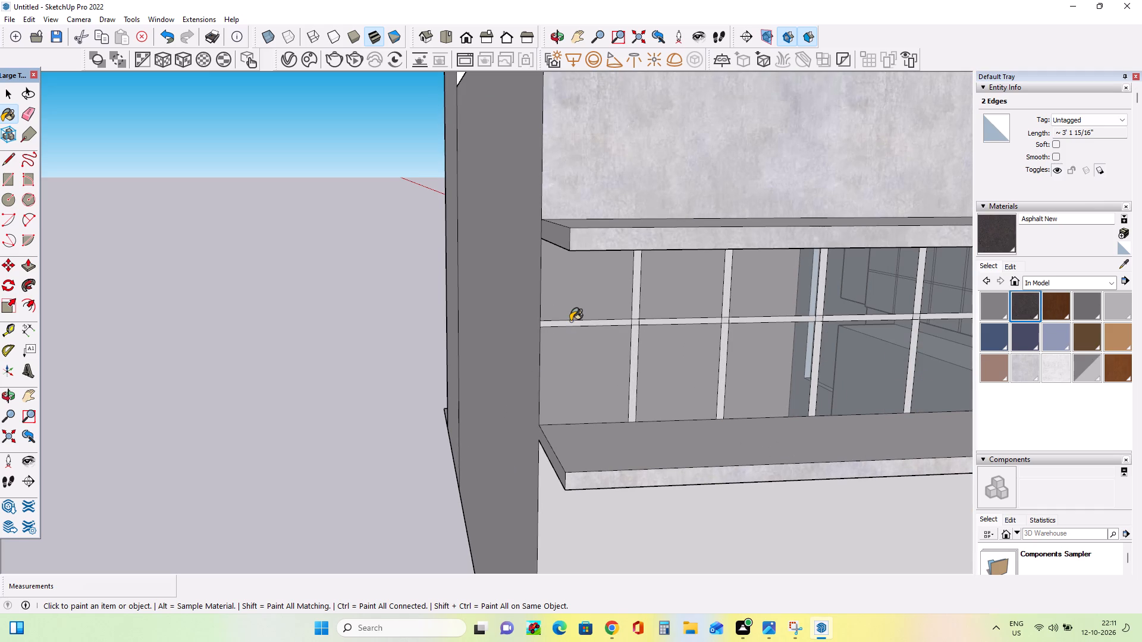
pyautogui.click(571, 325)
pyautogui.click(631, 344)
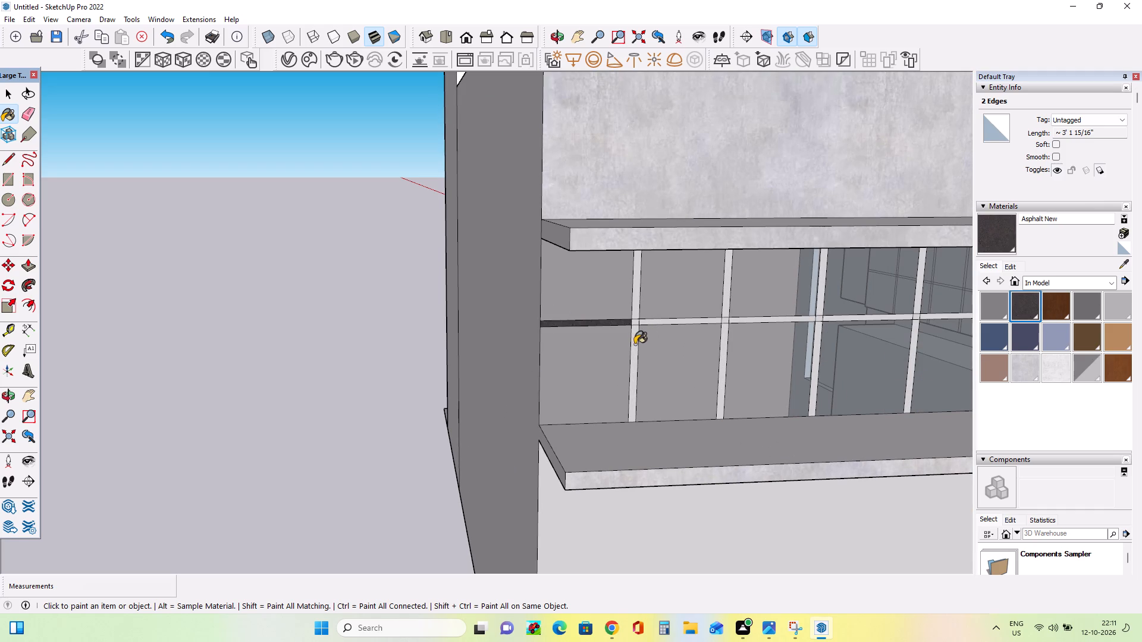
pyautogui.click(635, 344)
pyautogui.click(633, 296)
pyautogui.click(634, 323)
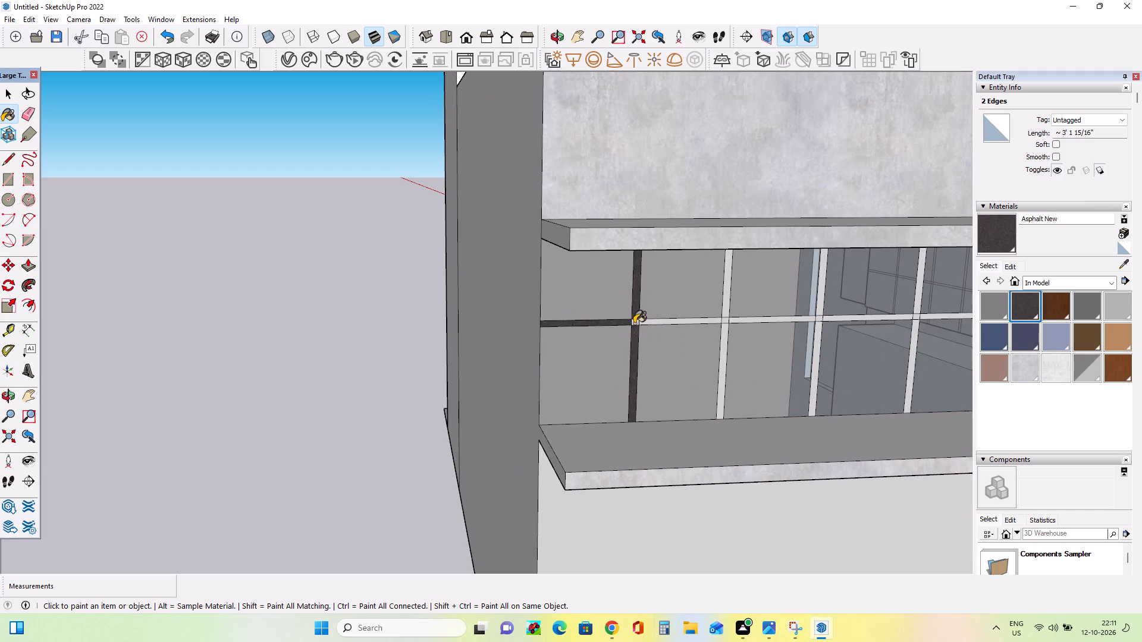
pyautogui.click(674, 322)
pyautogui.click(725, 309)
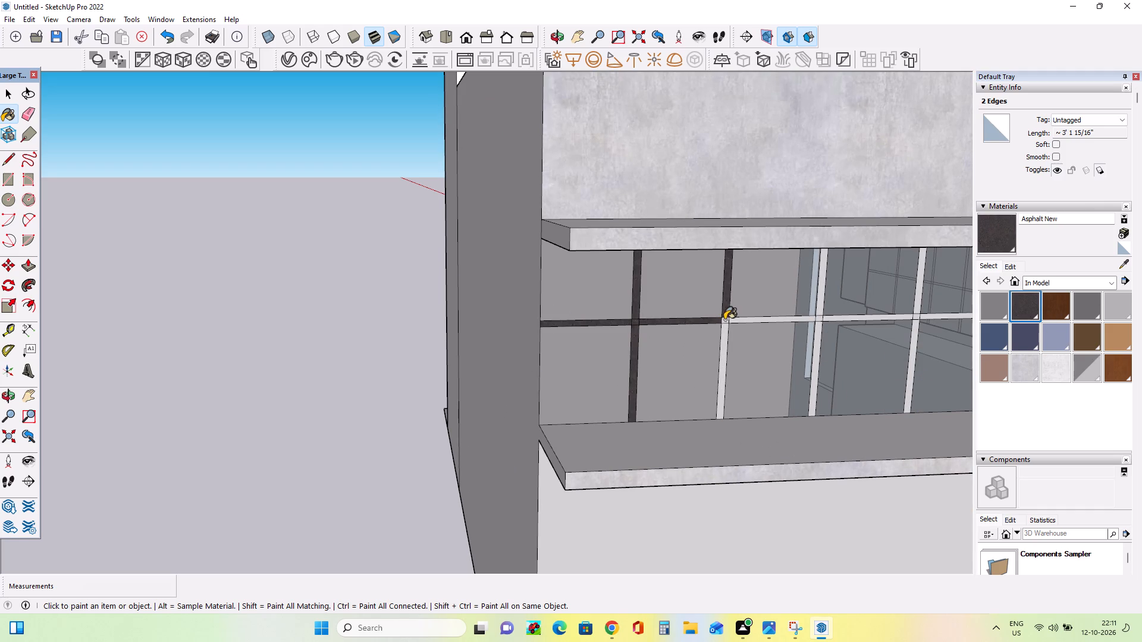
pyautogui.click(724, 324)
pyautogui.click(724, 345)
pyautogui.scroll(7, 724, 333)
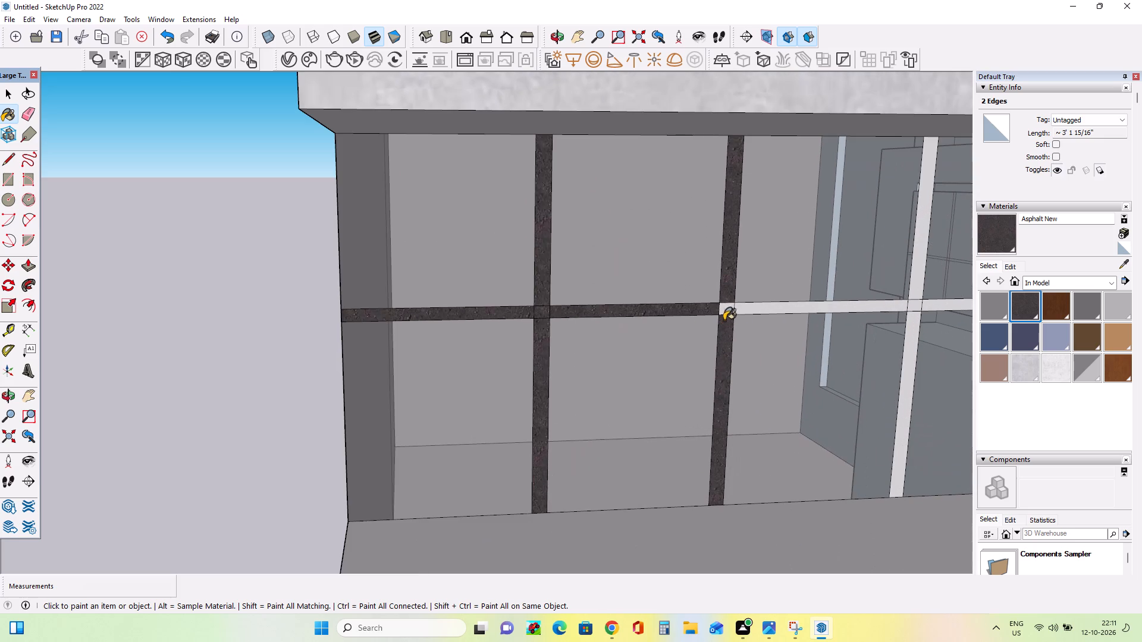
pyautogui.click(726, 311)
pyautogui.click(757, 306)
# Paint the third vertical mullion from the wall's outer edge and the horizontal bar segment beyond it with Asphalt New.
pyautogui.scroll(-7, 820, 312)
pyautogui.scroll(2, 902, 317)
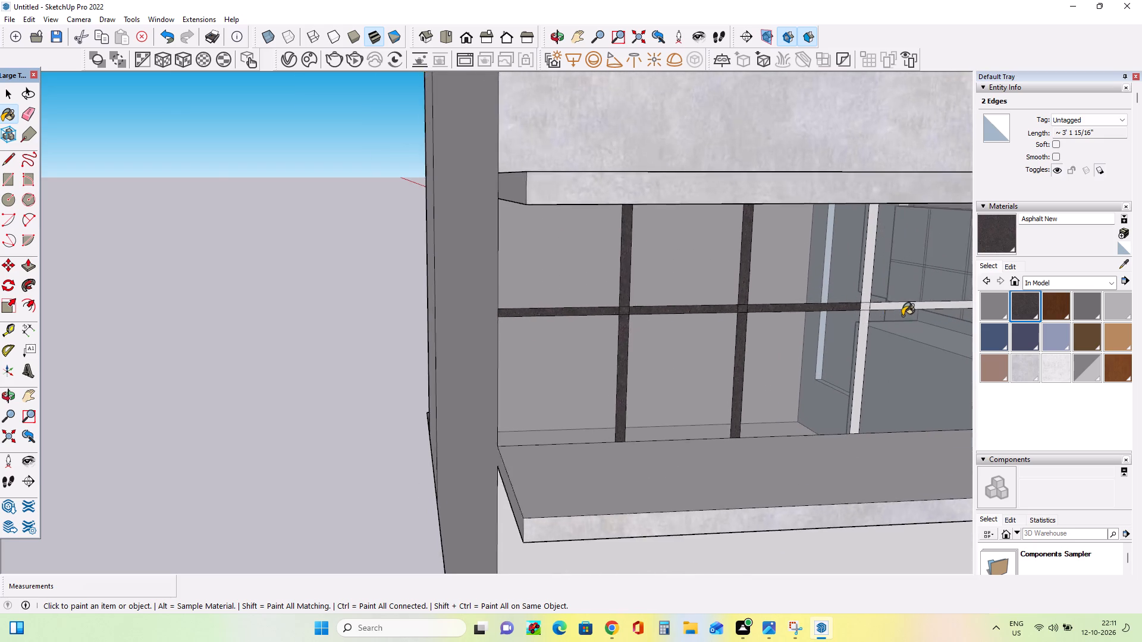
pyautogui.scroll(6, 902, 316)
pyautogui.click(843, 274)
pyautogui.click(843, 299)
pyautogui.click(842, 347)
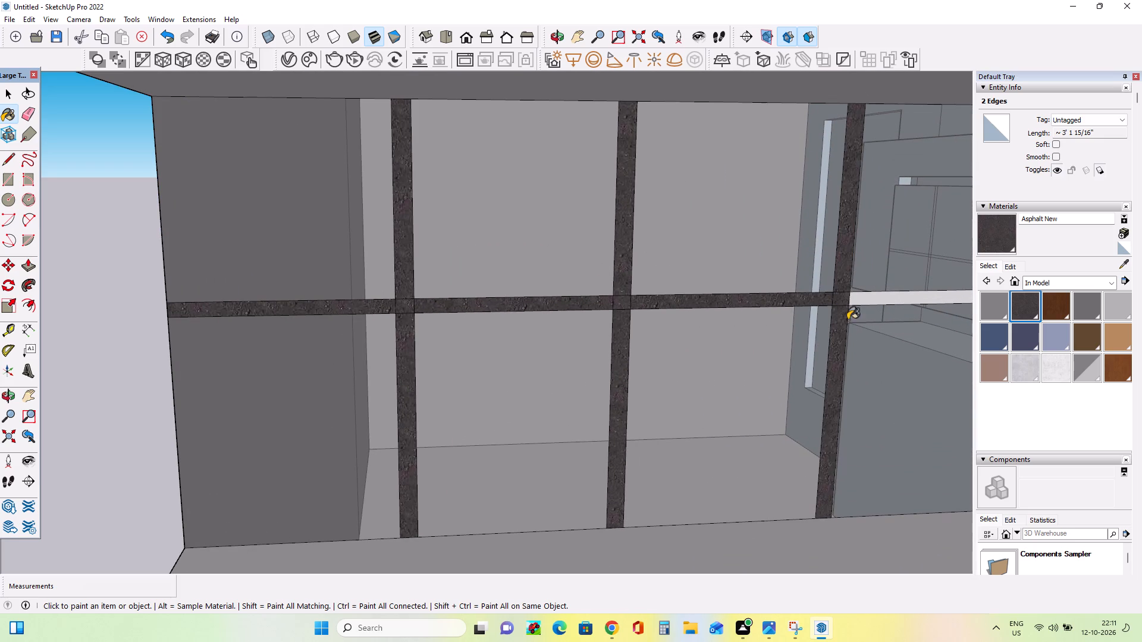
pyautogui.click(855, 302)
# Paint the fourth and fifth vertical mullions and the remaining horizontal bar segments of the upper opening with Asphalt New.
pyautogui.scroll(-12, 508, 342)
pyautogui.scroll(4, 667, 364)
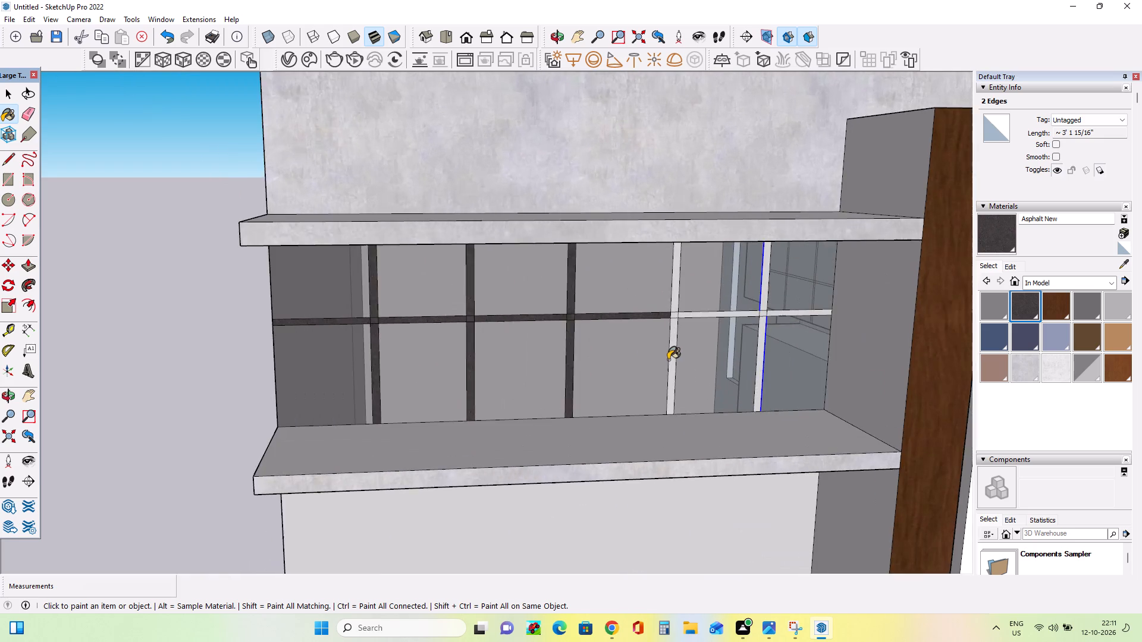
pyautogui.scroll(4, 668, 360)
pyautogui.click(681, 269)
pyautogui.click(681, 289)
pyautogui.click(677, 338)
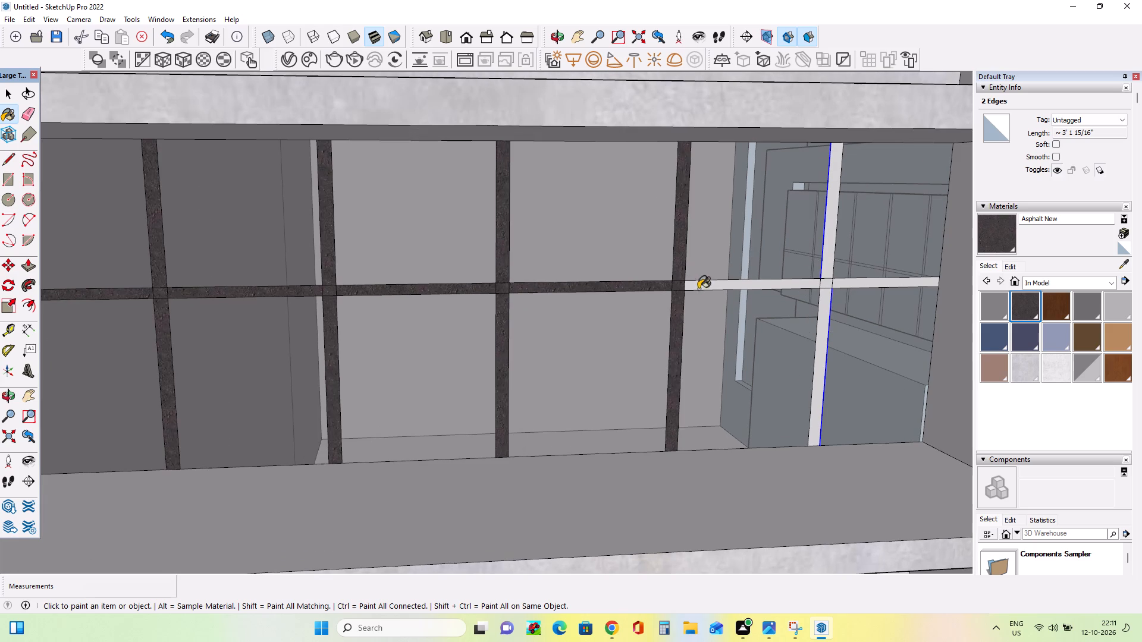
pyautogui.click(699, 283)
pyautogui.click(826, 267)
pyautogui.click(824, 288)
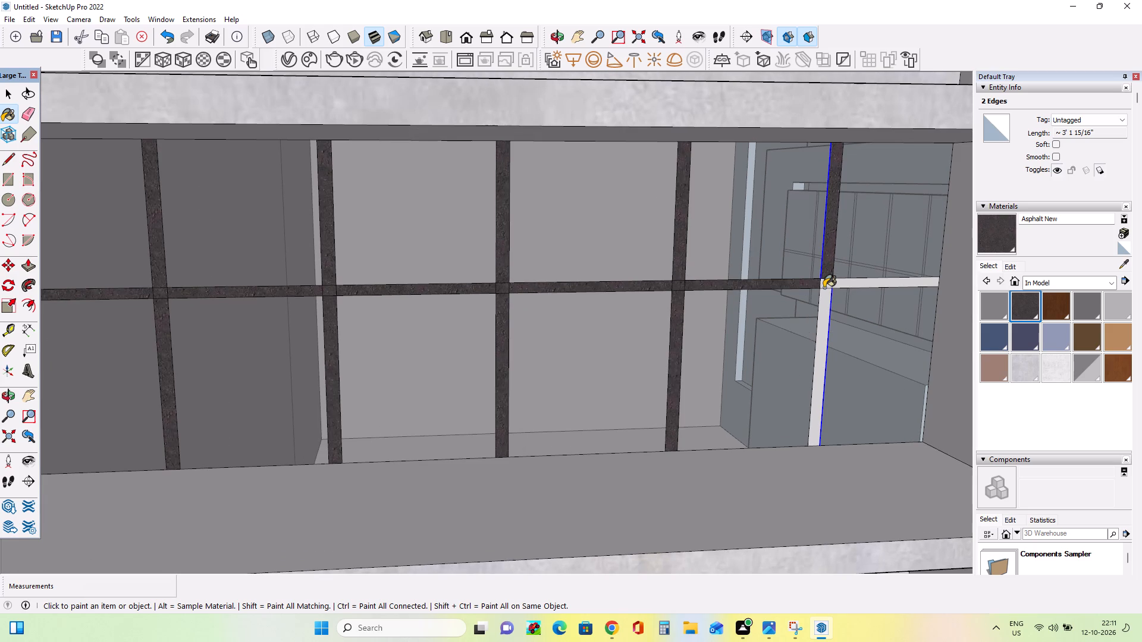
pyautogui.click(824, 315)
pyautogui.click(824, 290)
pyautogui.click(829, 282)
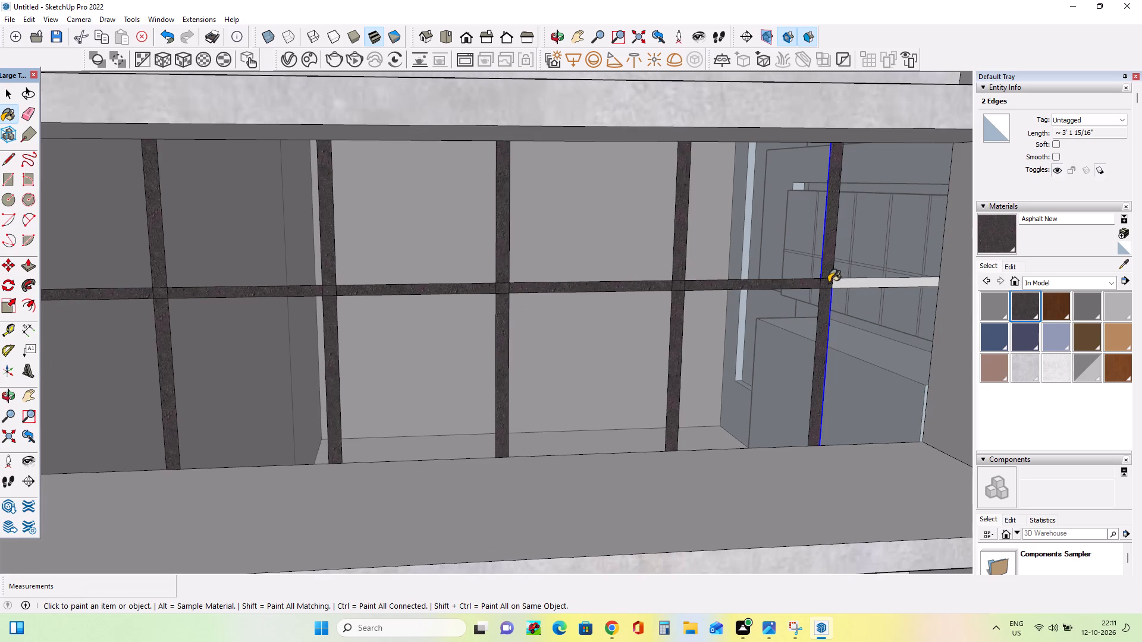
pyautogui.click(837, 282)
pyautogui.scroll(-16, 720, 297)
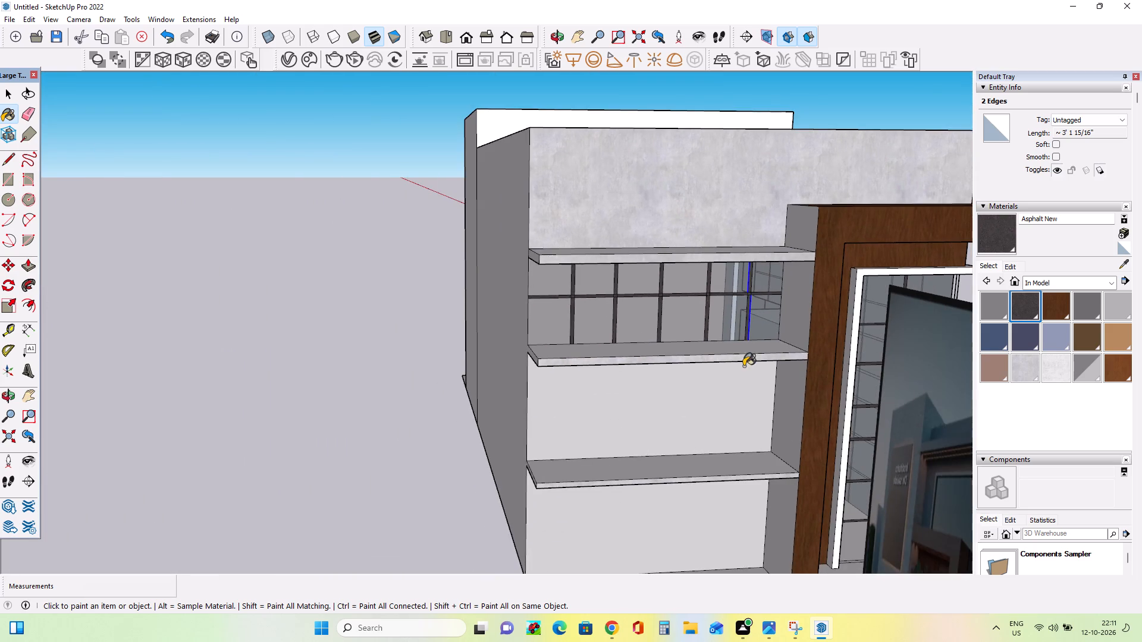
pyautogui.moveTo(741, 364); pyautogui.dragTo(694, 300, button='middle')
pyautogui.click(4, 93)
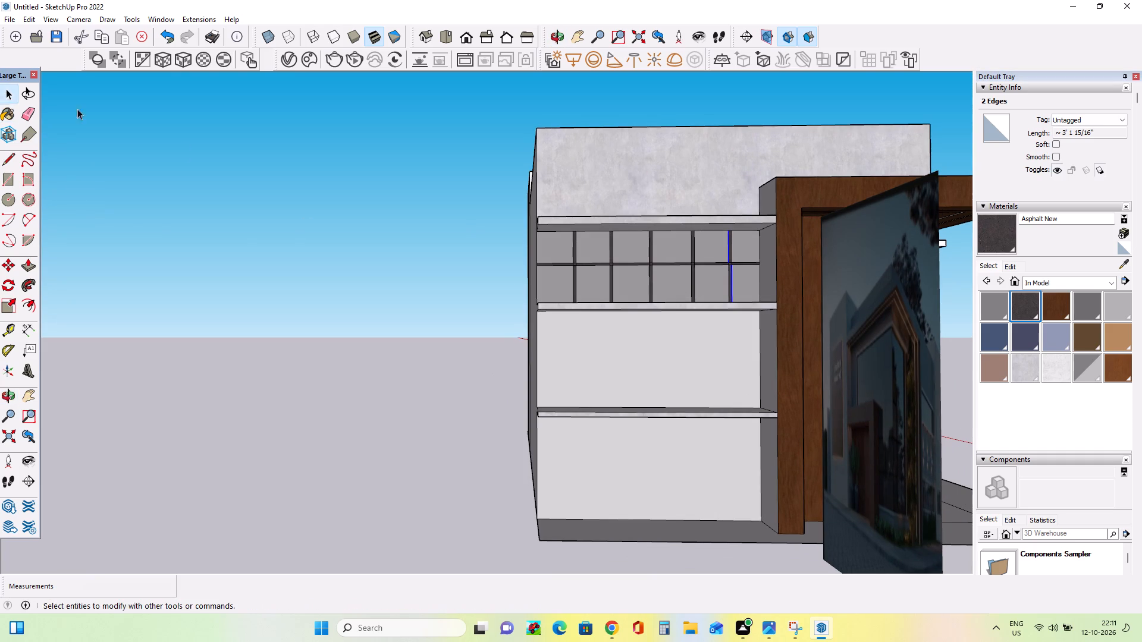
pyautogui.click(239, 232)
# Draw a thin horizontal strip about 9' 9 3/16" long across the full wall bay below the glazed opening, near mid-height.
pyautogui.scroll(2, 719, 372)
pyautogui.moveTo(565, 382); pyautogui.dragTo(601, 395, button='middle')
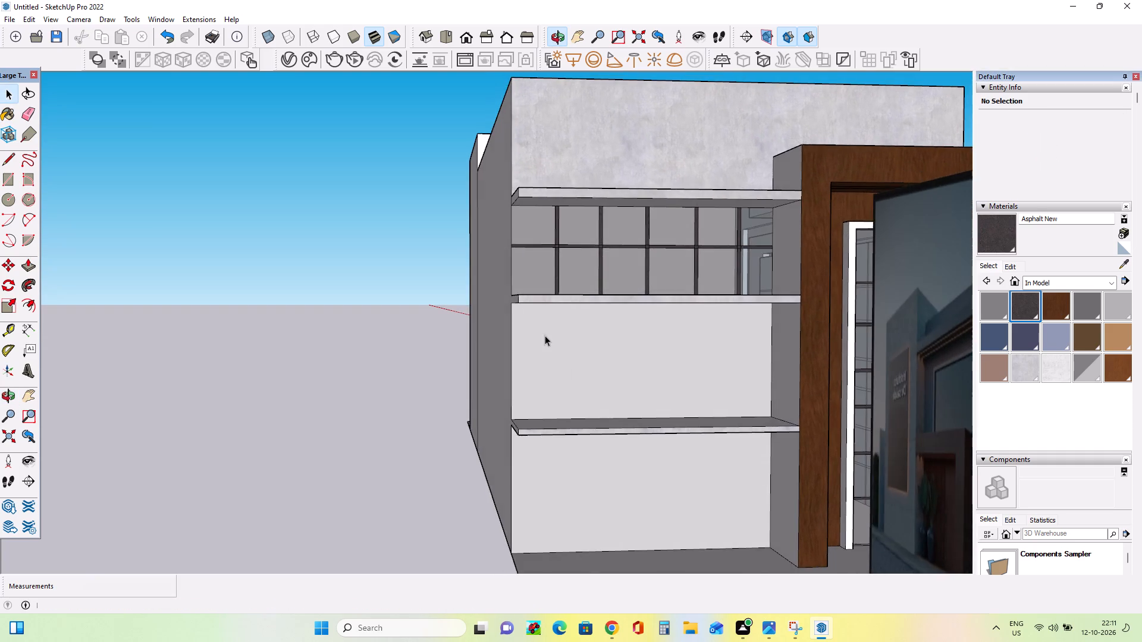
pyautogui.scroll(4, 545, 334)
pyautogui.moveTo(545, 332); pyautogui.dragTo(547, 350, button='middle')
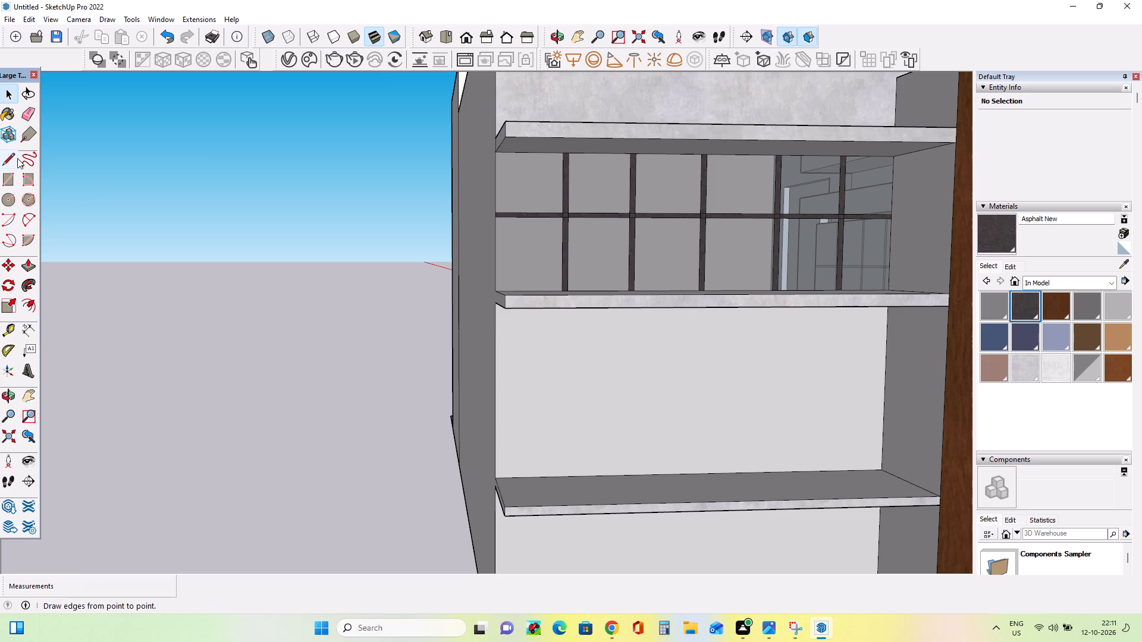
pyautogui.click(9, 174)
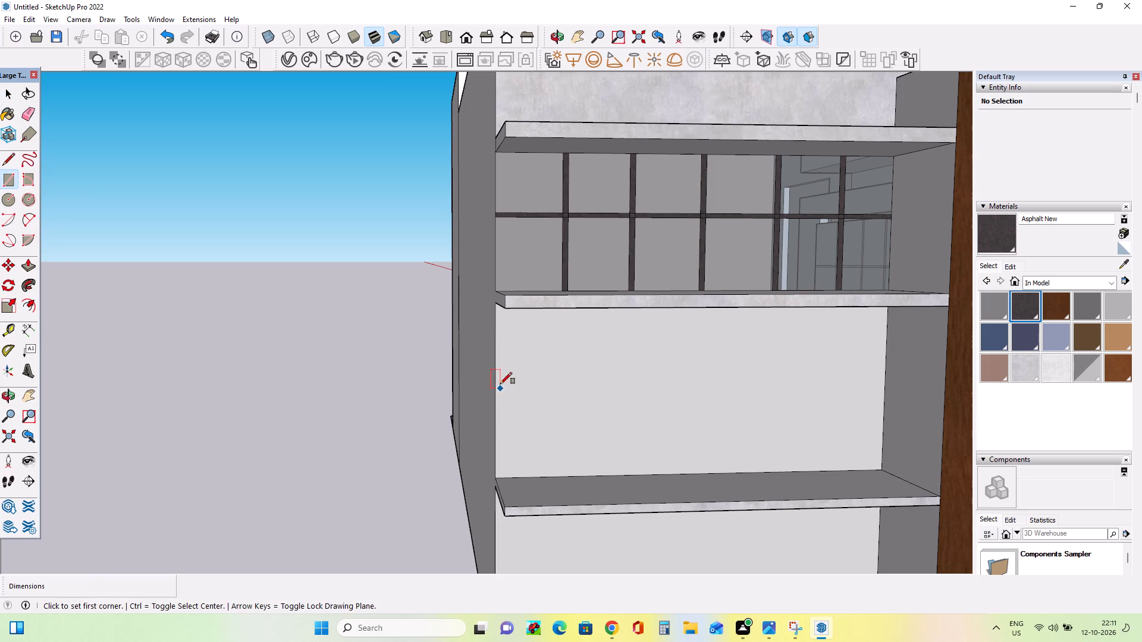
pyautogui.click(496, 378)
pyautogui.scroll(1, 520, 408)
pyautogui.moveTo(520, 408); pyautogui.dragTo(503, 408, button='middle')
pyautogui.press('Escape')
pyautogui.click(475, 387)
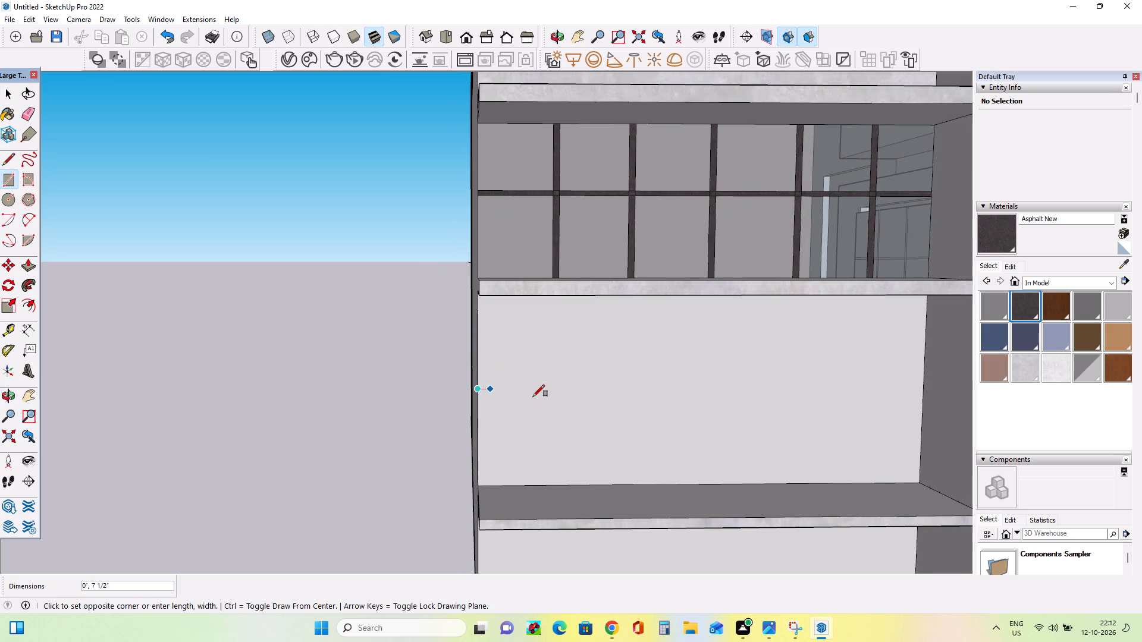
pyautogui.scroll(6, 923, 404)
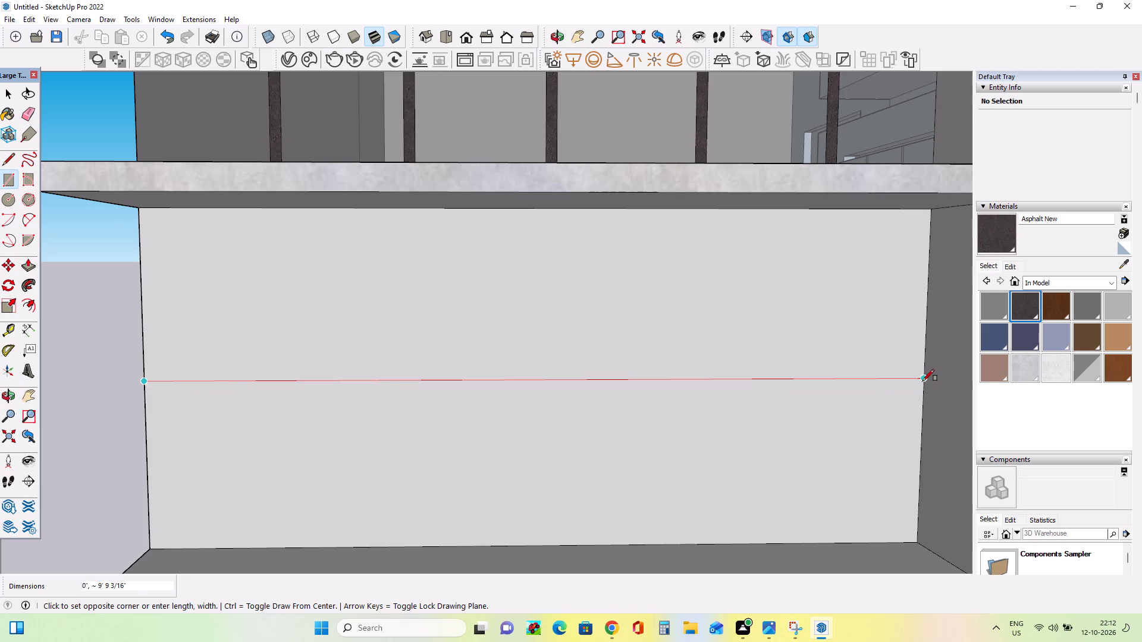
pyautogui.click(924, 388)
pyautogui.scroll(-8, 834, 398)
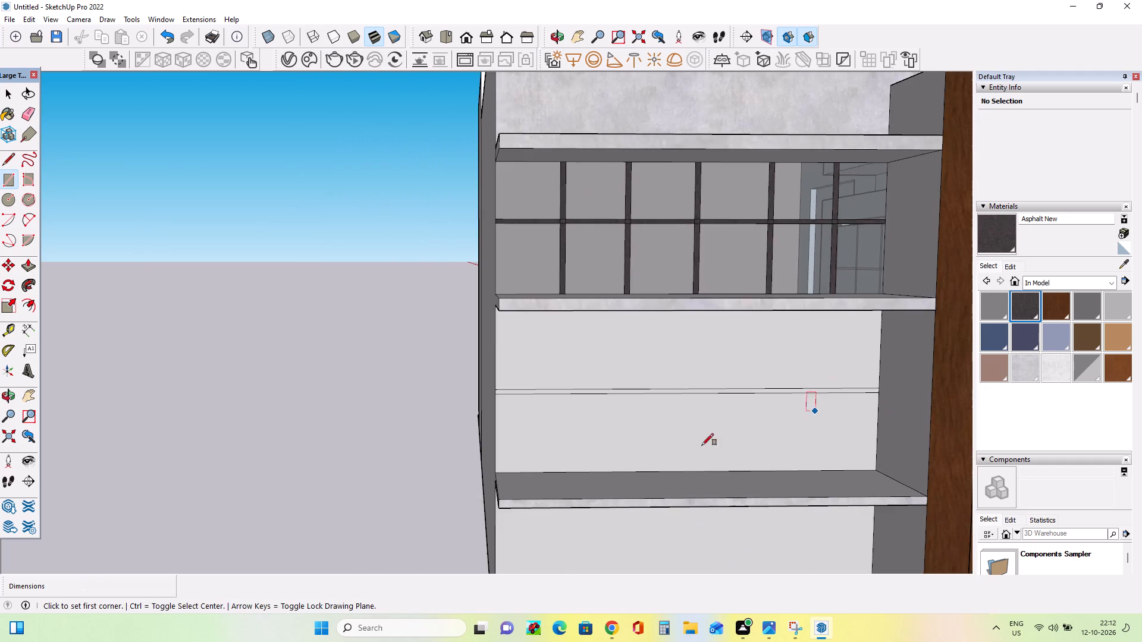
# Draw a vertical strip about 4' 6 5/16" by 7/8" in the bay below the glazing, aligned with the first mullion above.
pyautogui.moveTo(595, 455); pyautogui.dragTo(605, 429, button='middle')
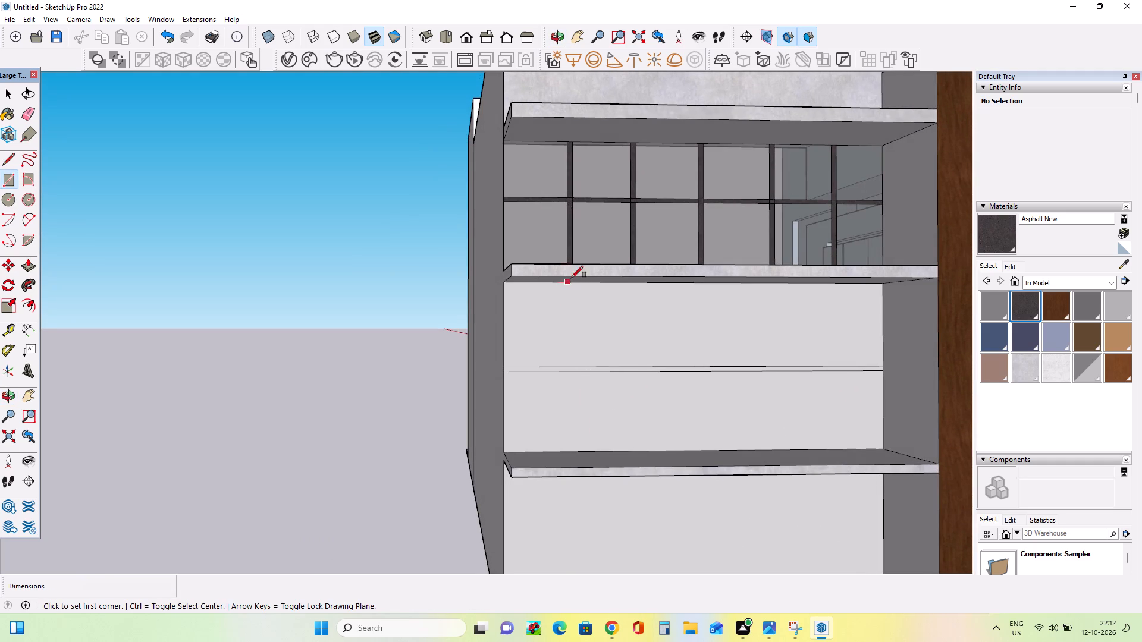
pyautogui.moveTo(572, 278); pyautogui.dragTo(580, 344, button='middle')
pyautogui.click(573, 309)
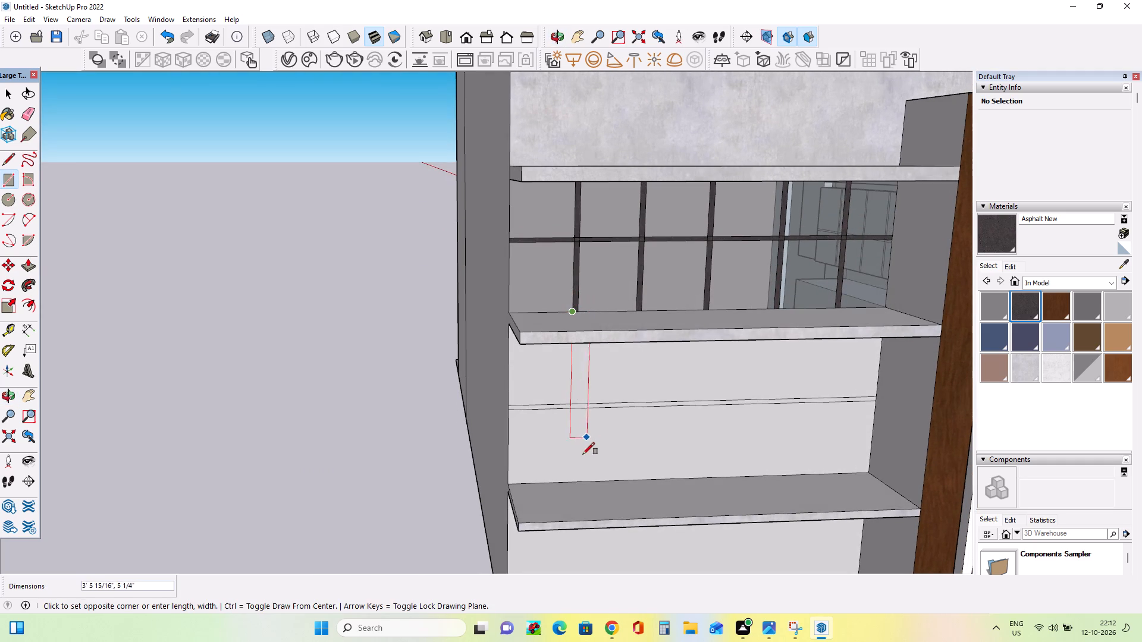
pyautogui.moveTo(583, 473); pyautogui.dragTo(563, 385, button='middle')
pyautogui.scroll(3, 563, 407)
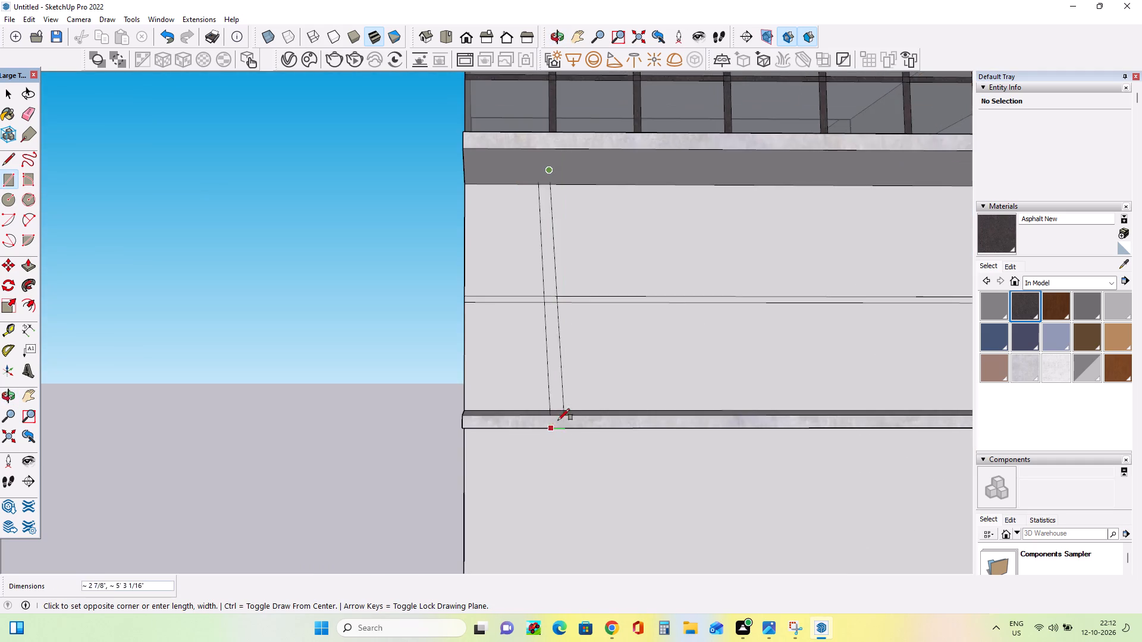
pyautogui.moveTo(561, 406); pyautogui.dragTo(544, 475, button='middle')
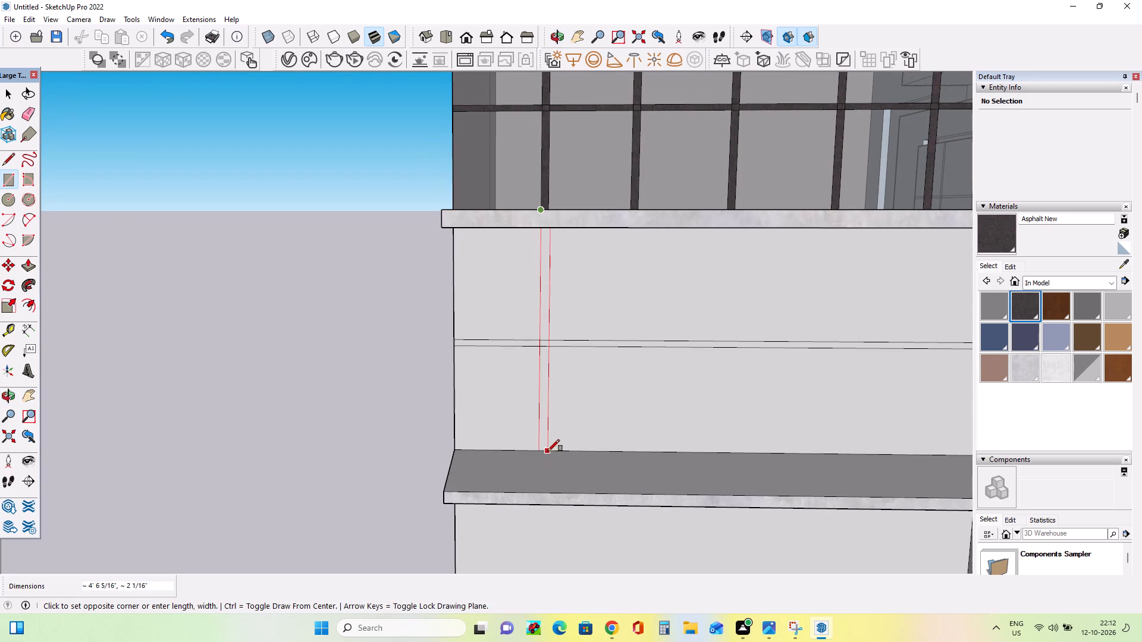
pyautogui.scroll(7, 548, 451)
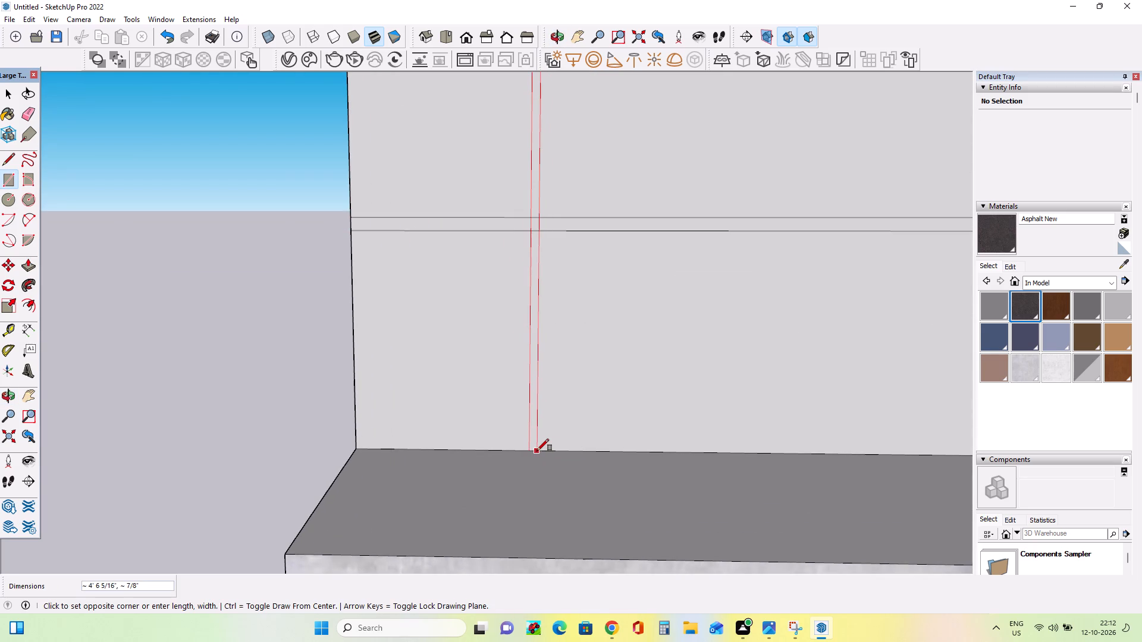
pyautogui.click(537, 451)
# Draw a second vertical strip about 4' 6 5/16" by 1" down to the lower shelf, aligned with the second mullion above.
pyautogui.scroll(-13, 538, 451)
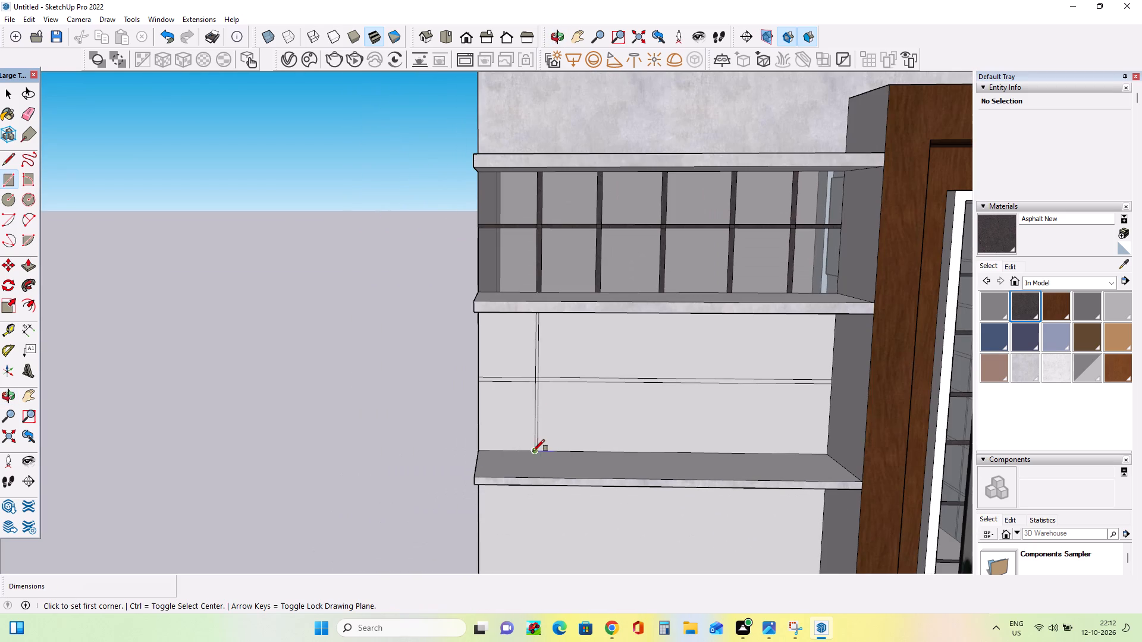
pyautogui.scroll(6, 587, 379)
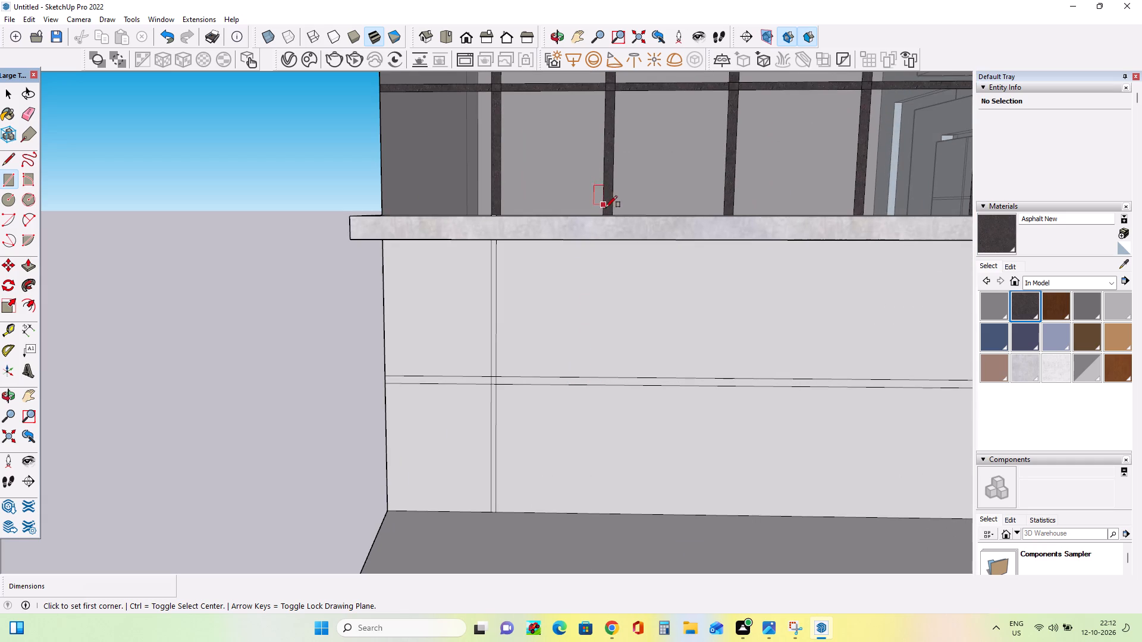
pyautogui.click(611, 211)
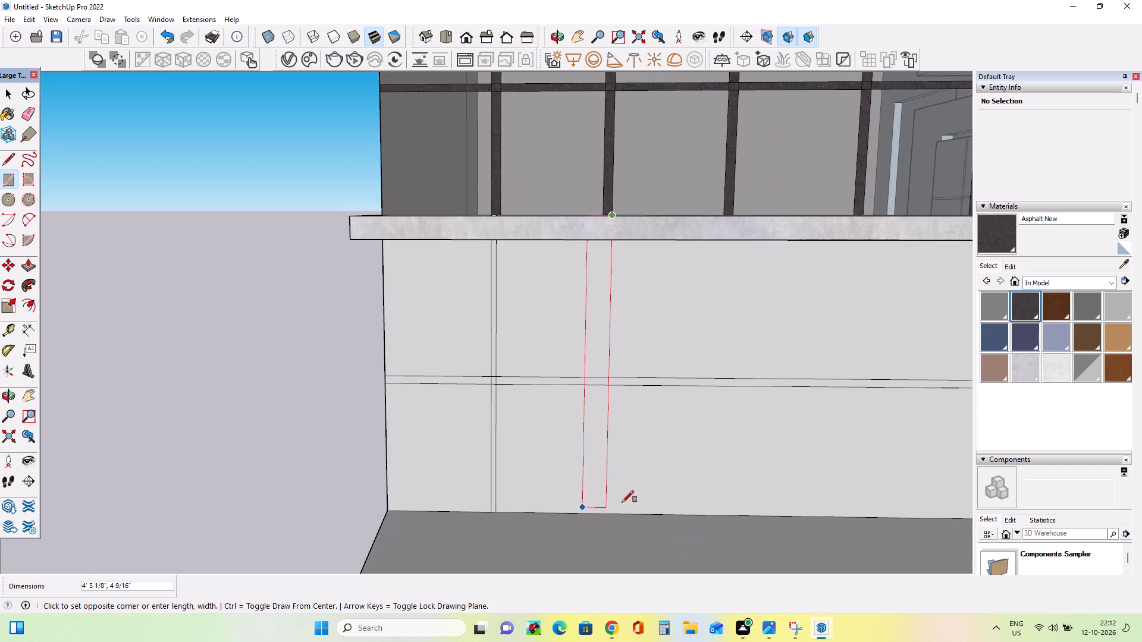
pyautogui.scroll(3, 606, 530)
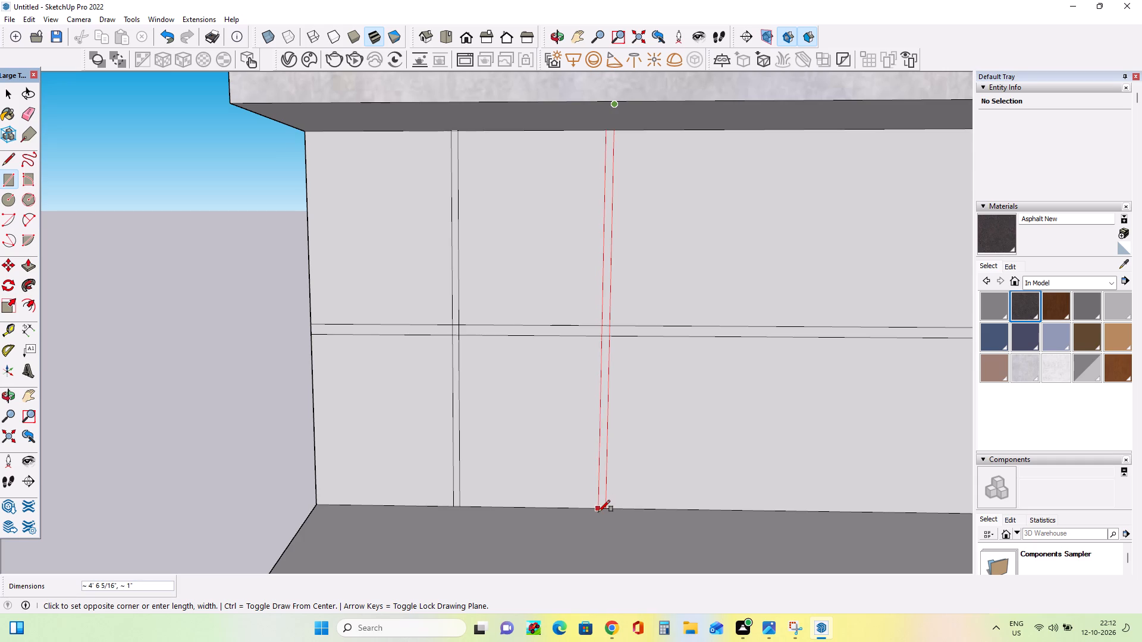
pyautogui.click(598, 512)
# Draw a third vertical strip about 4' 6 5/16" by 9/16" down to the lower shelf, aligned with the third mullion above.
pyautogui.scroll(-10, 589, 509)
pyautogui.moveTo(687, 470); pyautogui.dragTo(682, 435, button='middle')
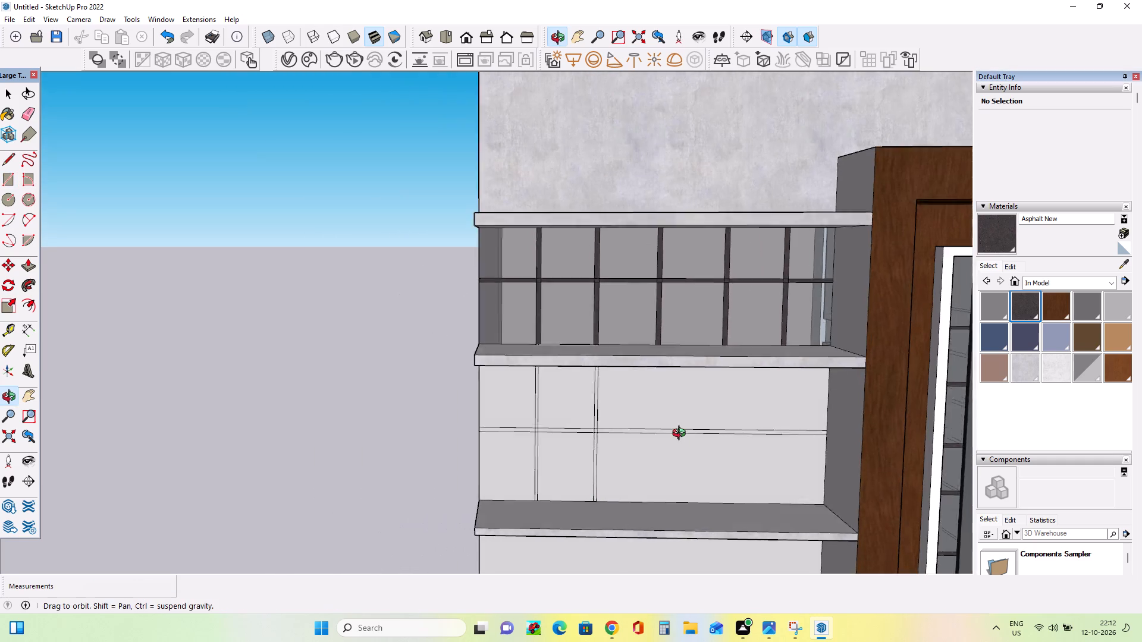
pyautogui.moveTo(682, 435); pyautogui.dragTo(681, 407, button='middle')
pyautogui.moveTo(668, 345); pyautogui.dragTo(663, 425, button='middle')
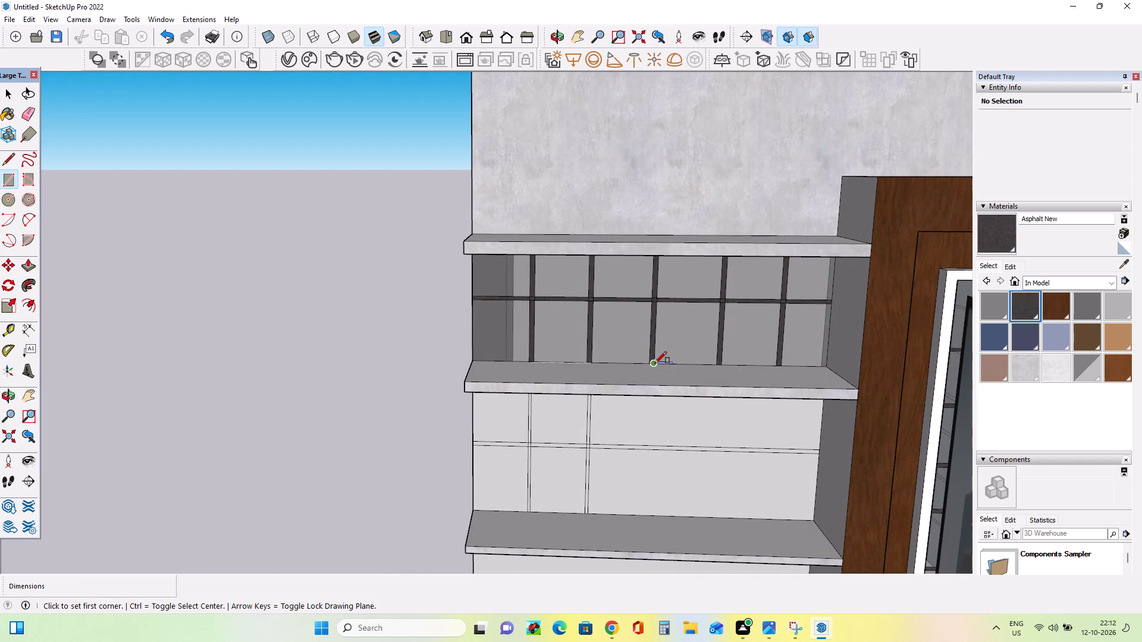
pyautogui.click(655, 363)
pyautogui.moveTo(672, 517); pyautogui.dragTo(654, 454, button='middle')
pyautogui.scroll(7, 645, 487)
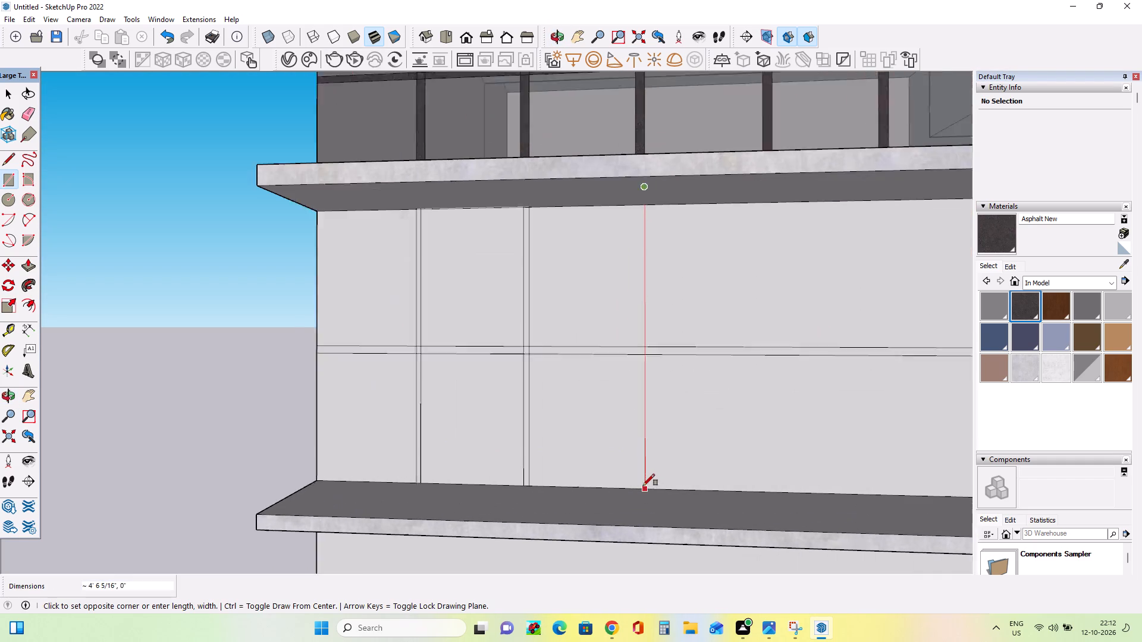
pyautogui.scroll(7, 635, 496)
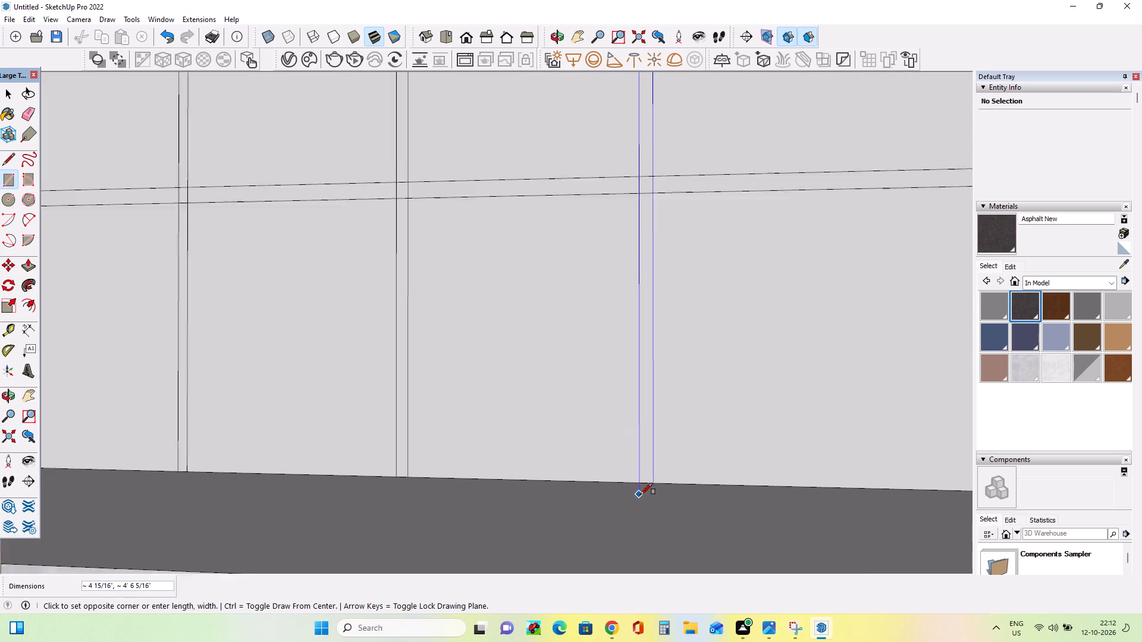
pyautogui.scroll(1, 641, 495)
pyautogui.click(647, 485)
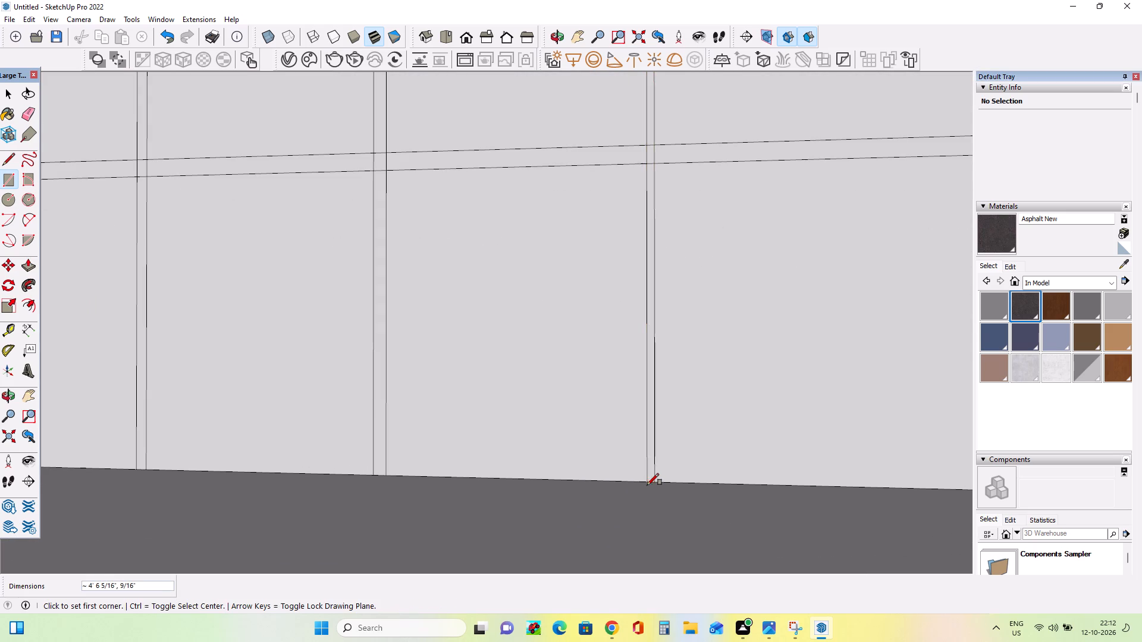
# Draw a fourth vertical strip about 4' 6 5/16" by 1 5/16" down to the lower shelf, aligned with the fourth mullion above.
pyautogui.scroll(-16, 637, 490)
pyautogui.moveTo(696, 502); pyautogui.dragTo(735, 520, button='middle')
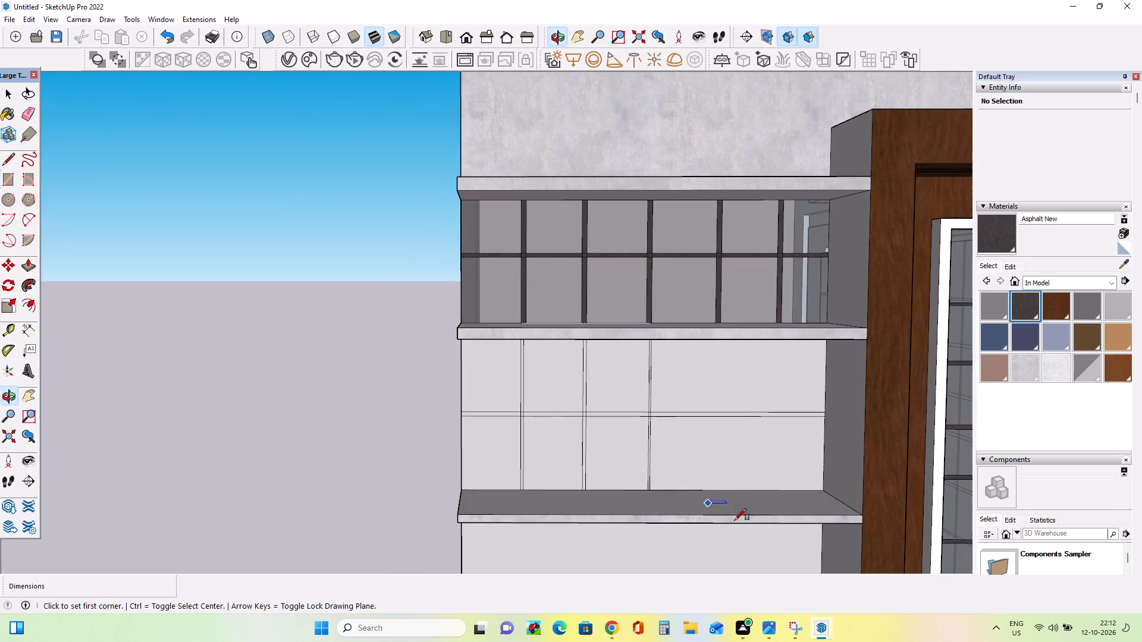
pyautogui.scroll(5, 727, 318)
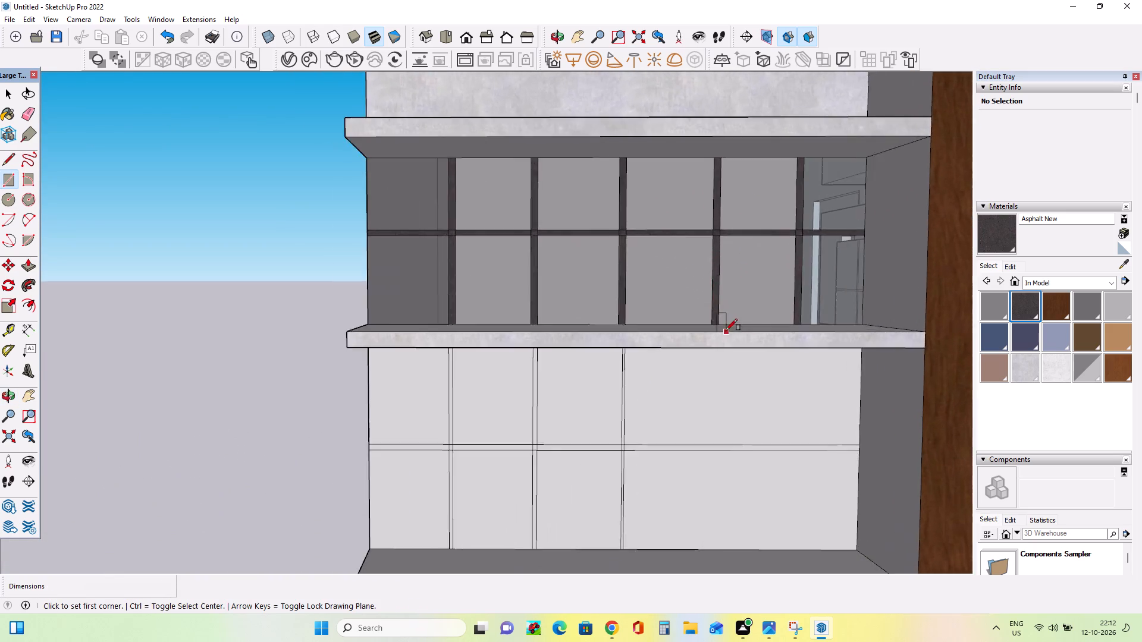
pyautogui.scroll(2, 726, 331)
pyautogui.click(720, 319)
pyautogui.scroll(-9, 718, 474)
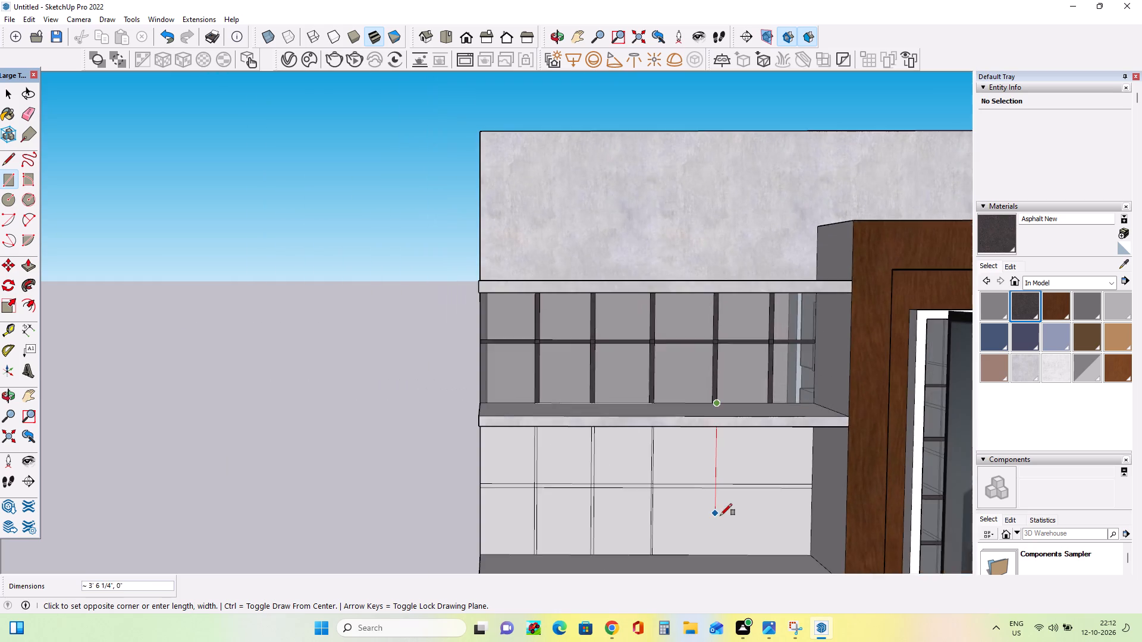
pyautogui.scroll(-4, 720, 515)
pyautogui.scroll(14, 721, 542)
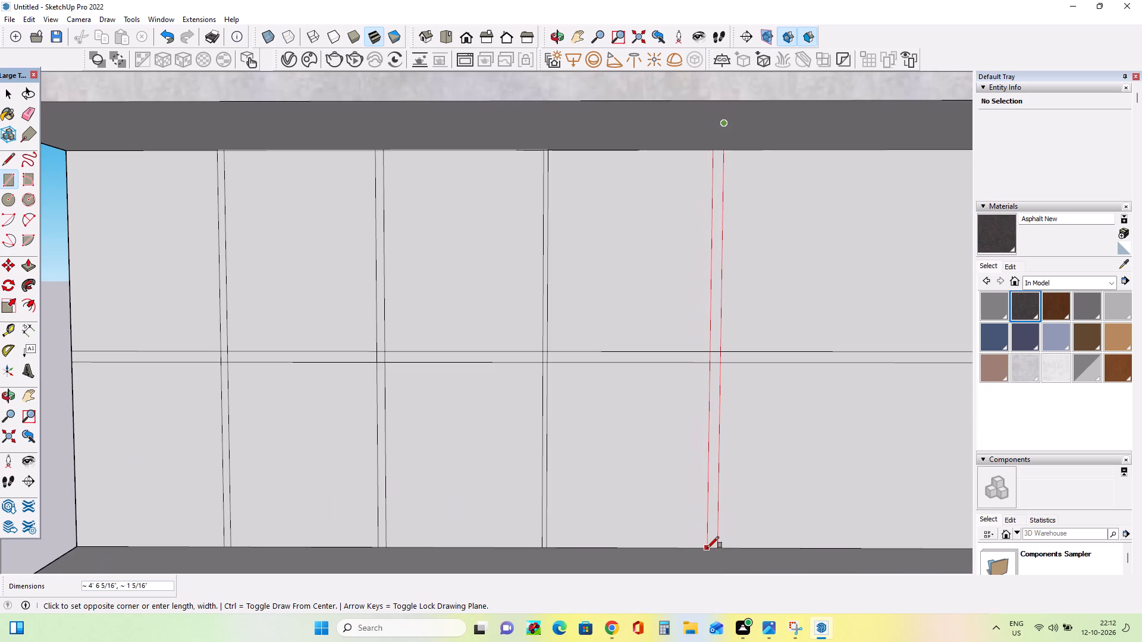
pyautogui.click(710, 548)
# Draw a fifth vertical strip about 4' 6 5/16" by 13/16" down to the lower shelf, aligned with the fifth mullion above.
pyautogui.scroll(-6, 653, 502)
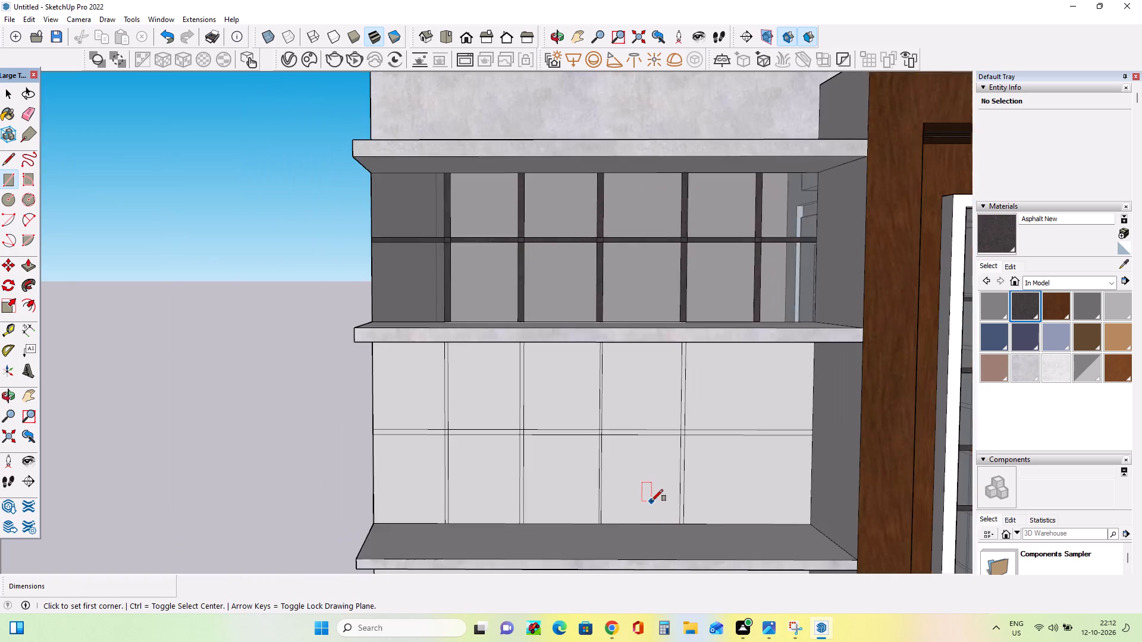
pyautogui.scroll(-5, 651, 501)
pyautogui.moveTo(786, 481); pyautogui.dragTo(719, 514, button='middle')
pyautogui.scroll(4, 719, 405)
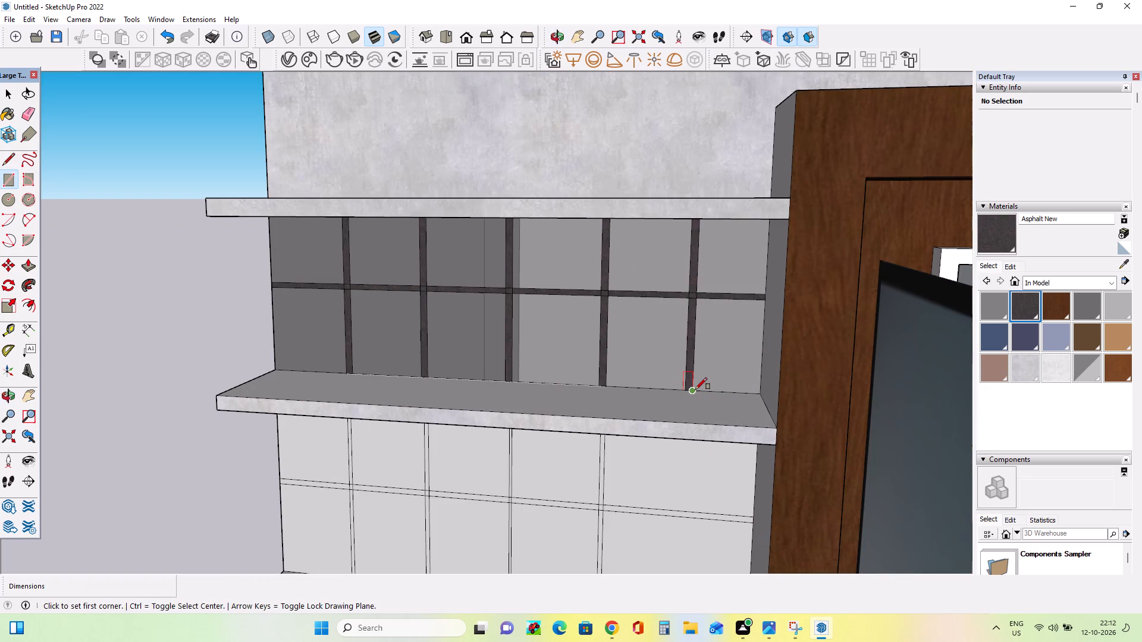
pyautogui.click(695, 389)
pyautogui.moveTo(696, 496); pyautogui.dragTo(714, 445, button='middle')
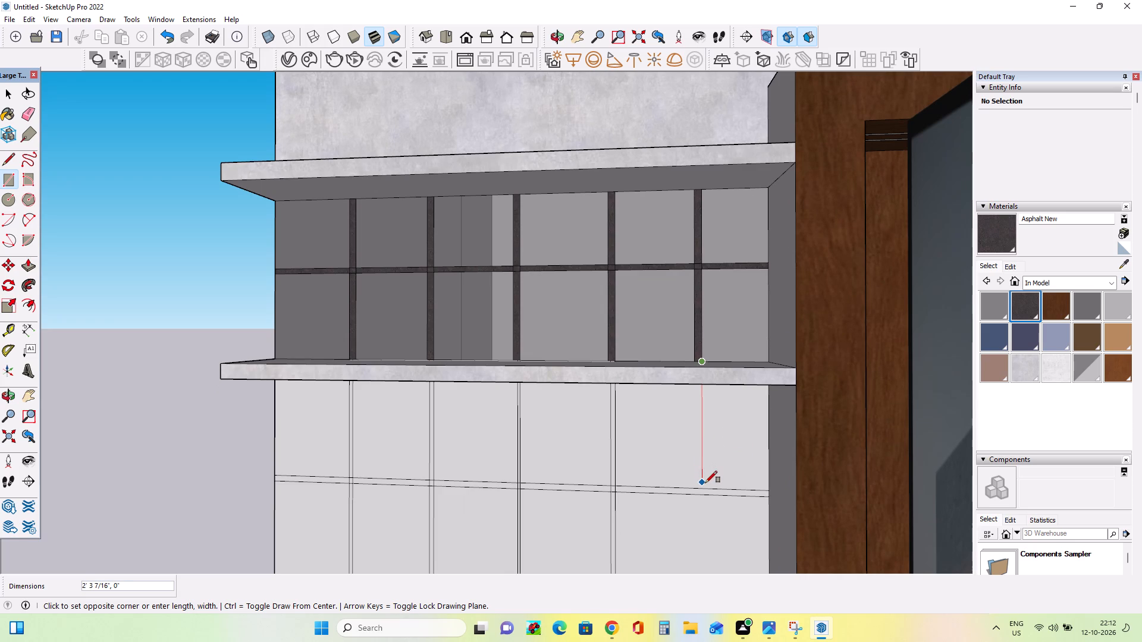
pyautogui.scroll(-12, 700, 530)
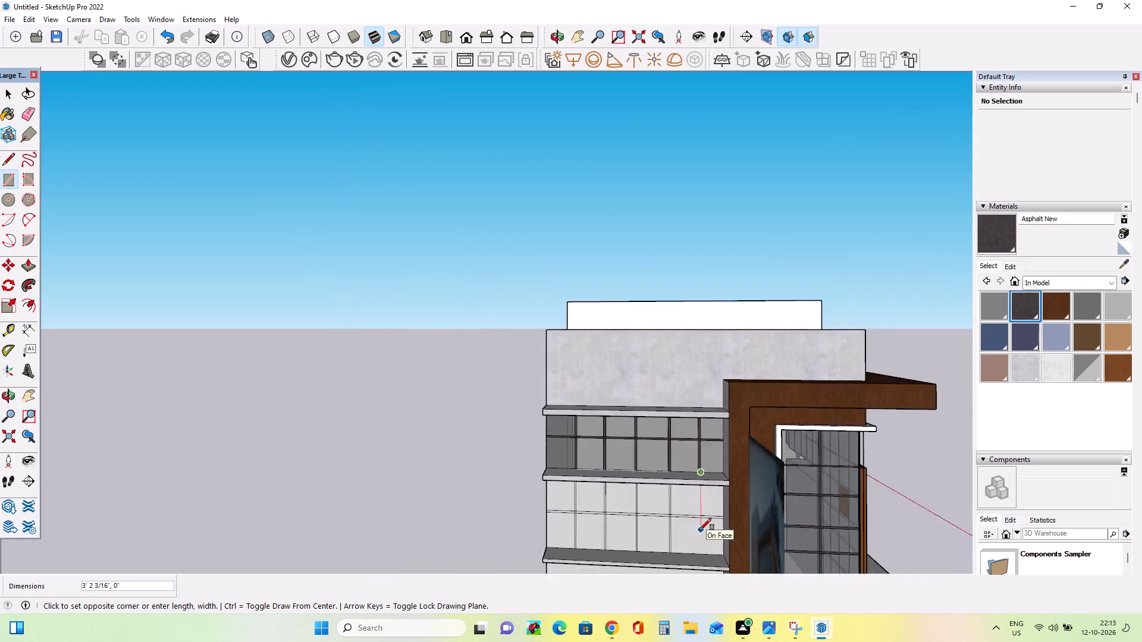
pyautogui.scroll(19, 689, 561)
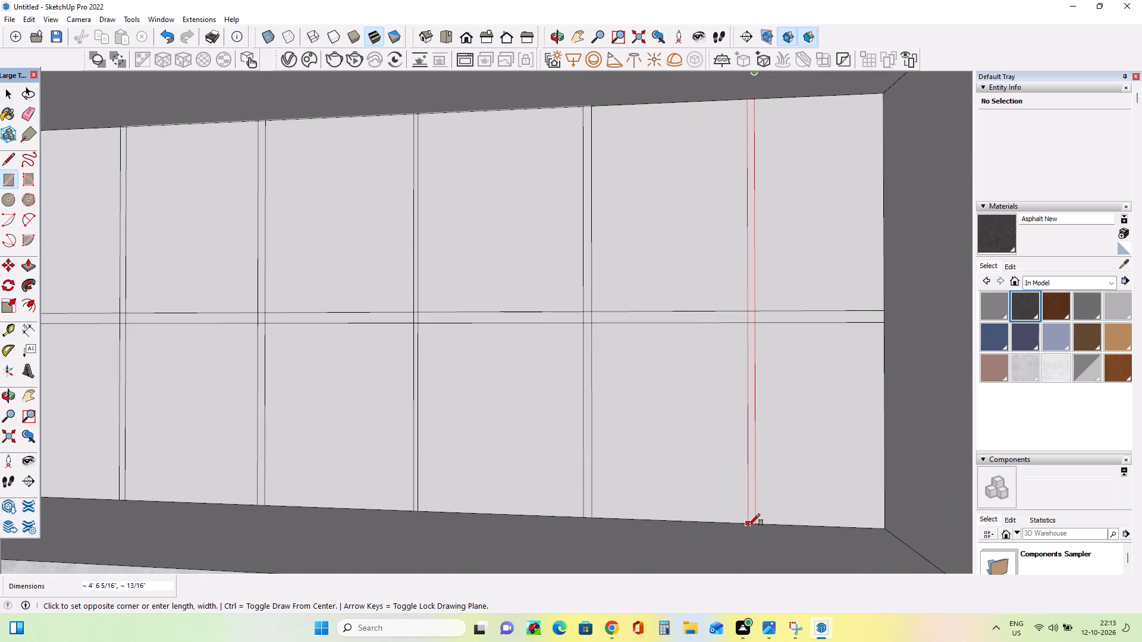
pyautogui.click(748, 525)
# Paint the middle bay's fourth and fifth vertical strips and the adjoining horizontal rail segments with Asphalt New.
pyautogui.scroll(-12, 675, 490)
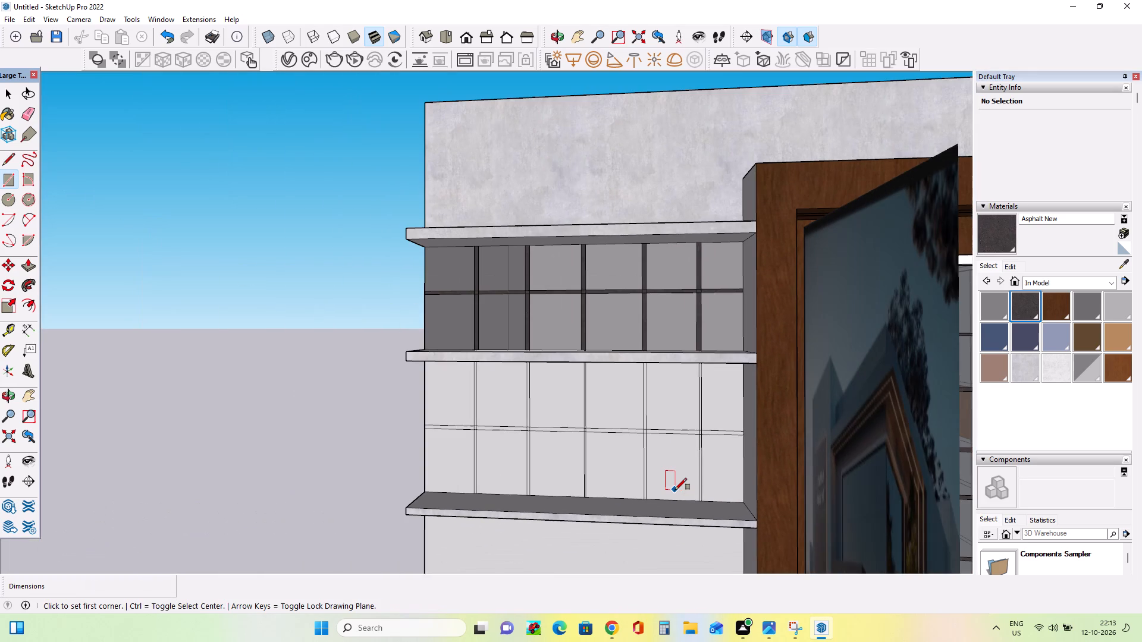
pyautogui.moveTo(628, 492); pyautogui.dragTo(704, 476, button='middle')
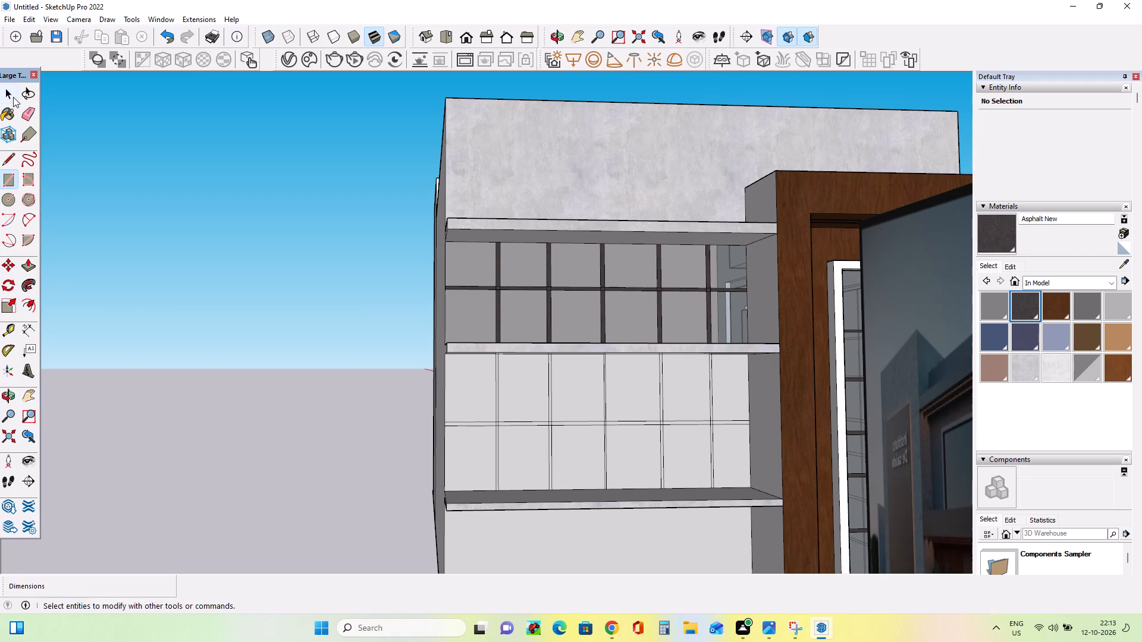
pyautogui.click(1024, 306)
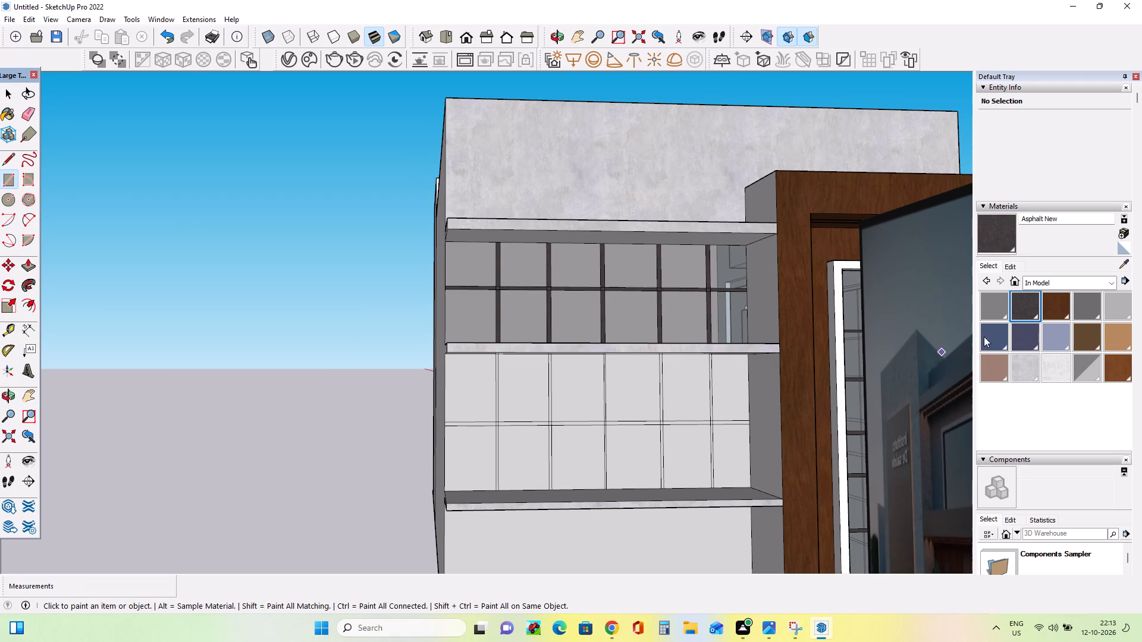
pyautogui.scroll(12, 656, 421)
pyautogui.click(689, 421)
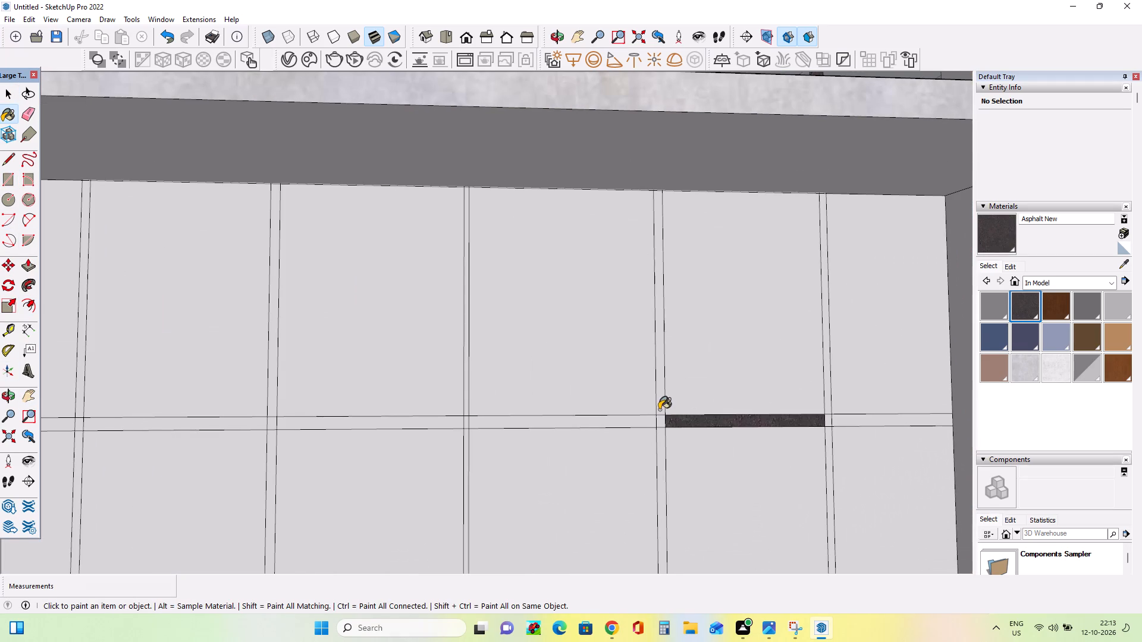
pyautogui.click(659, 409)
pyautogui.click(660, 420)
pyautogui.click(665, 450)
pyautogui.click(663, 447)
pyautogui.click(622, 425)
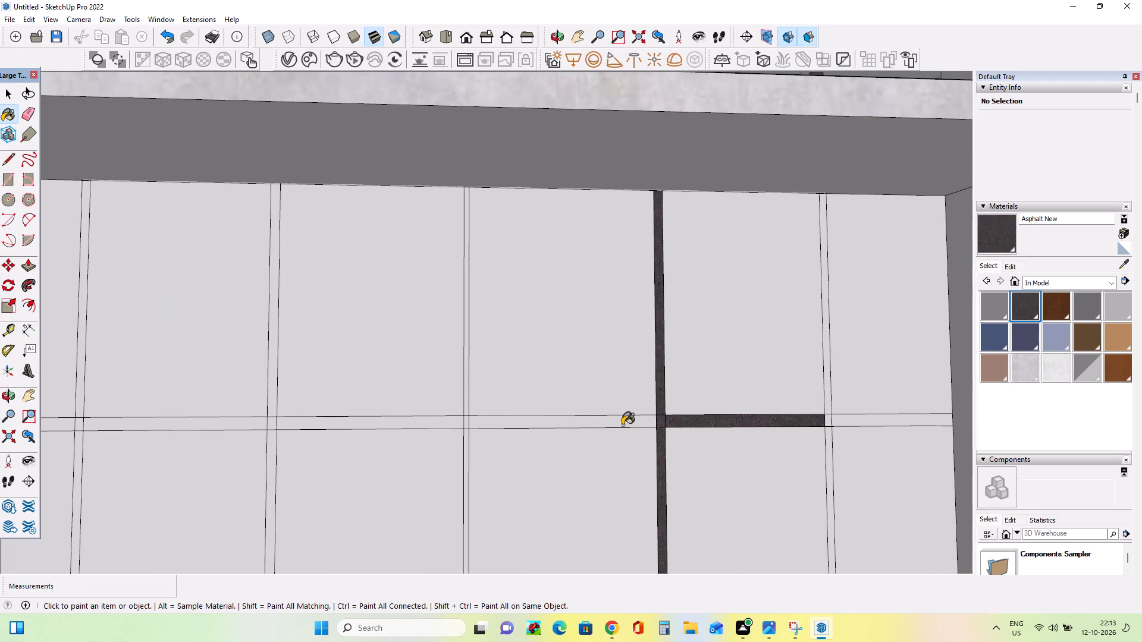
pyautogui.click(829, 416)
pyautogui.click(829, 406)
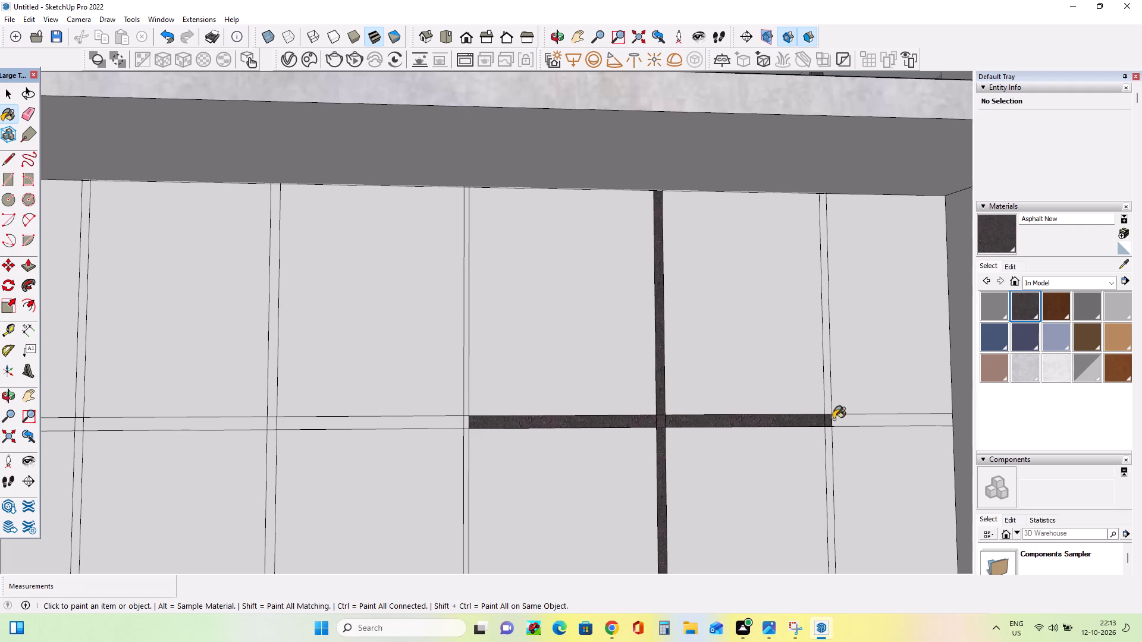
pyautogui.click(835, 422)
pyautogui.click(827, 446)
# Paint the third vertical strip and the rail segment between the second and third strips with Asphalt New.
pyautogui.click(465, 401)
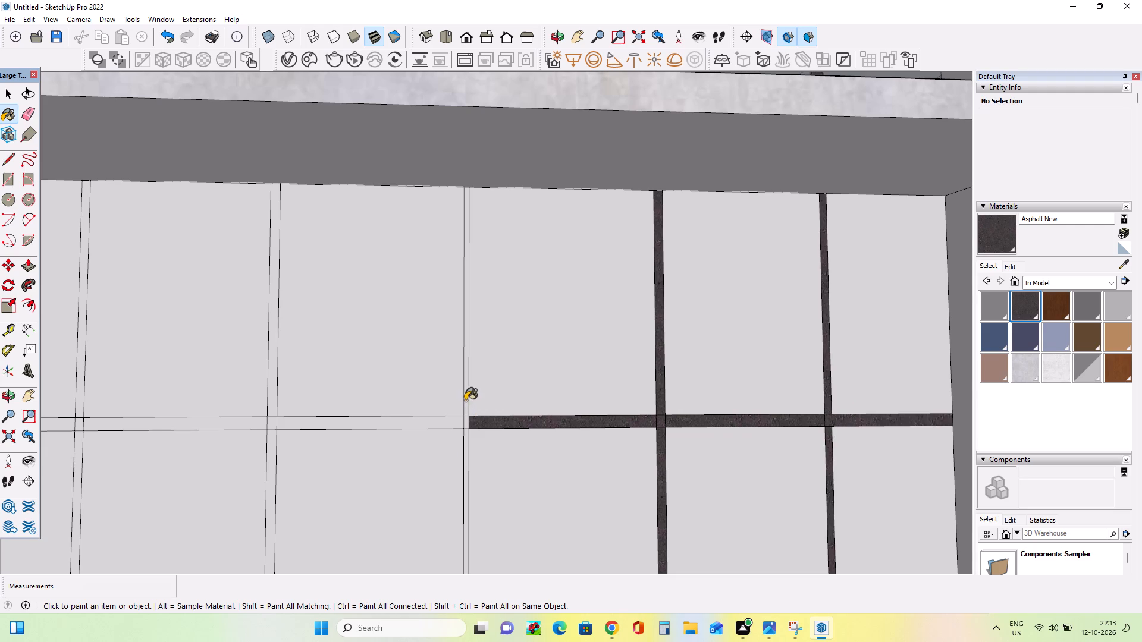
pyautogui.scroll(7, 460, 442)
pyautogui.click(466, 402)
pyautogui.click(472, 428)
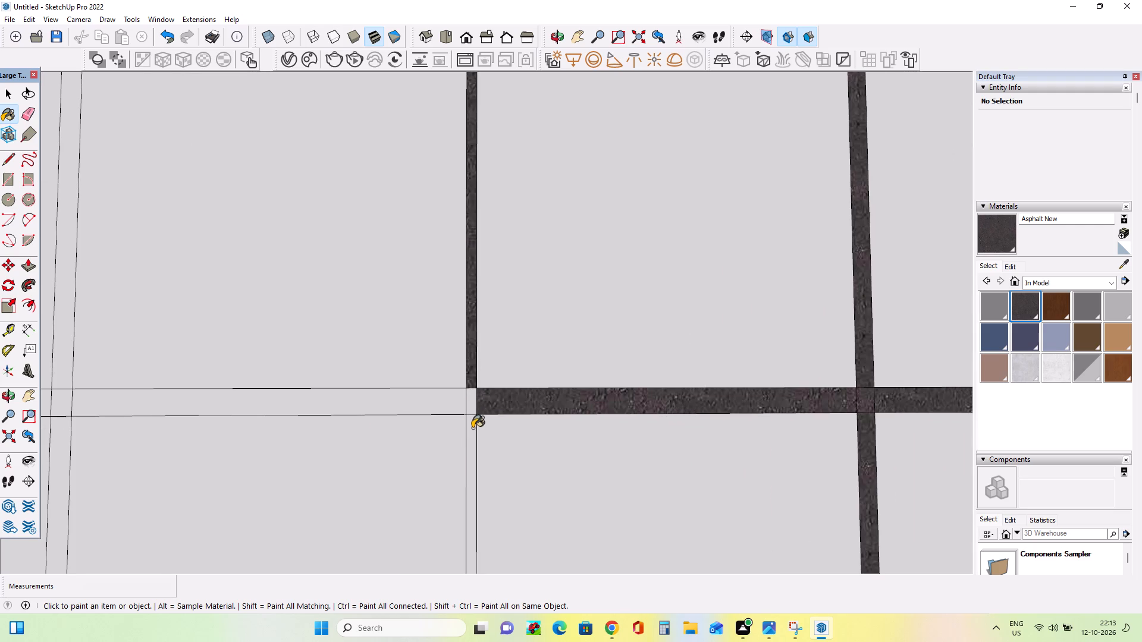
pyautogui.click(475, 409)
pyautogui.click(442, 407)
pyautogui.scroll(-7, 647, 408)
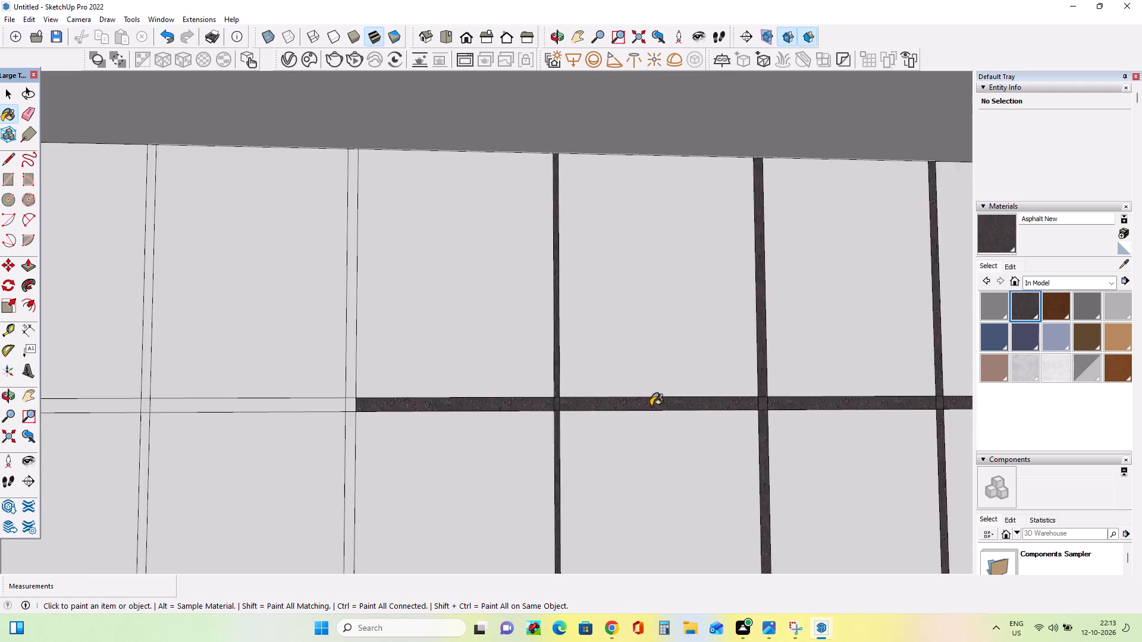
# Paint the first and second vertical strips and the remaining rail segments of the middle bay with Asphalt New.
pyautogui.scroll(-4, 651, 406)
pyautogui.scroll(8, 412, 434)
pyautogui.click(468, 433)
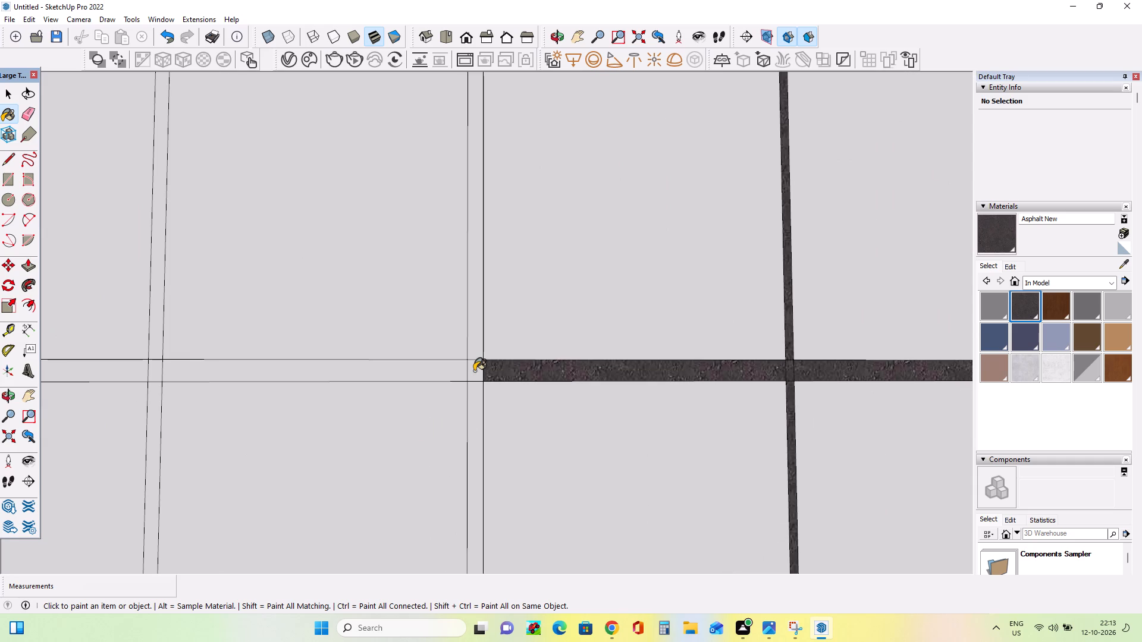
pyautogui.click(475, 371)
pyautogui.click(475, 340)
pyautogui.click(472, 418)
pyautogui.click(443, 377)
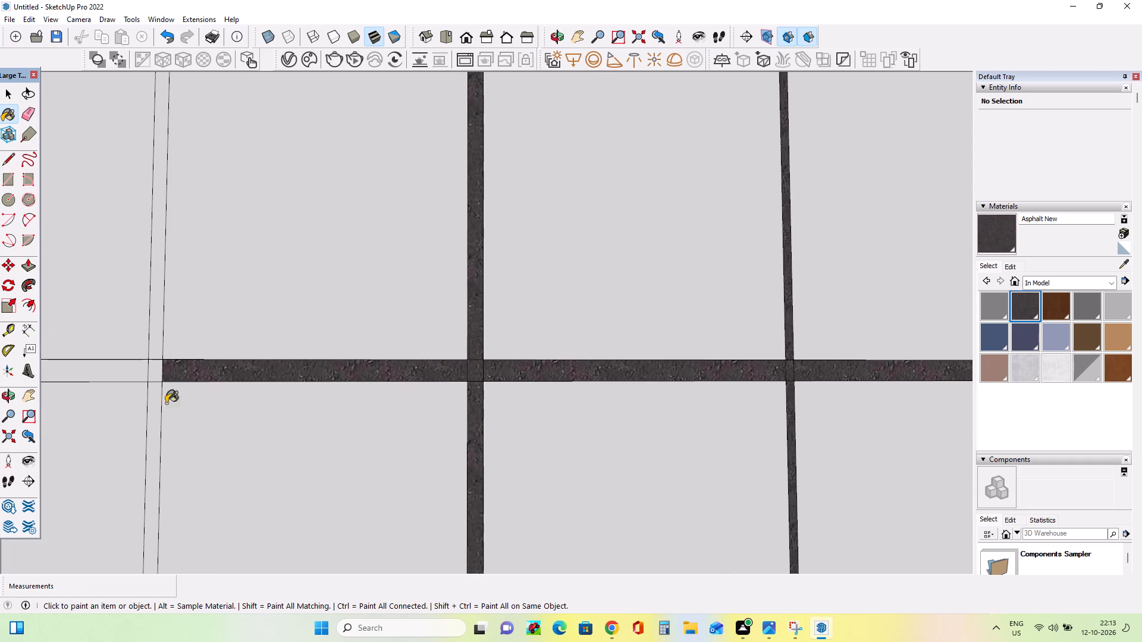
pyautogui.click(150, 373)
pyautogui.click(157, 348)
pyautogui.click(138, 370)
pyautogui.click(150, 414)
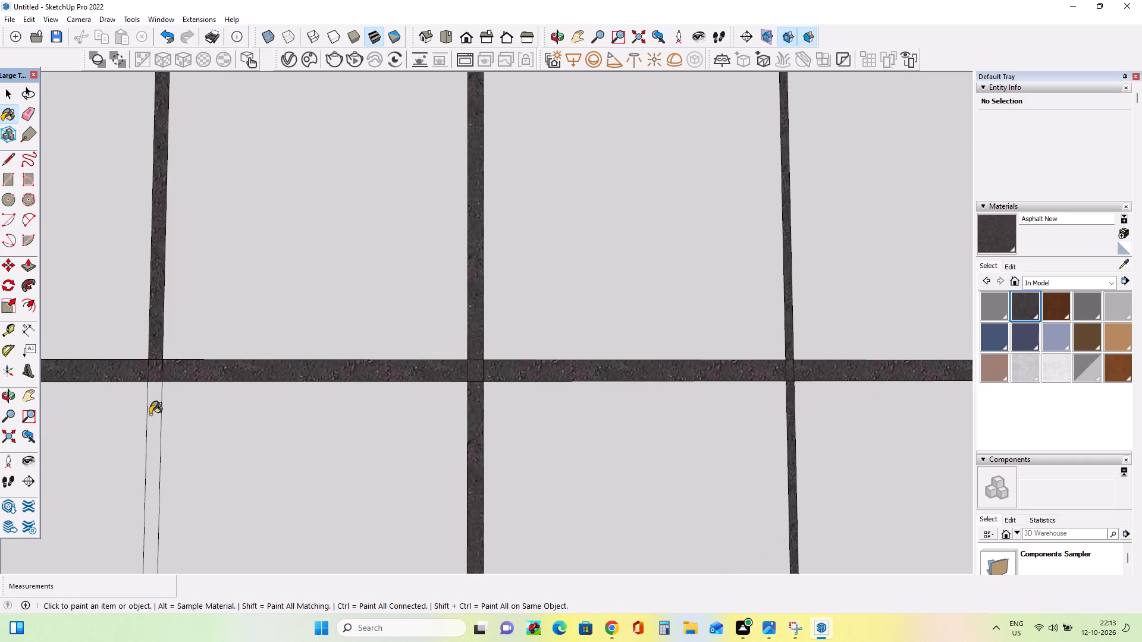
# Paint all twelve panes between the middle bay's mullions with Translucent Glass Gray.
pyautogui.scroll(-15, 350, 402)
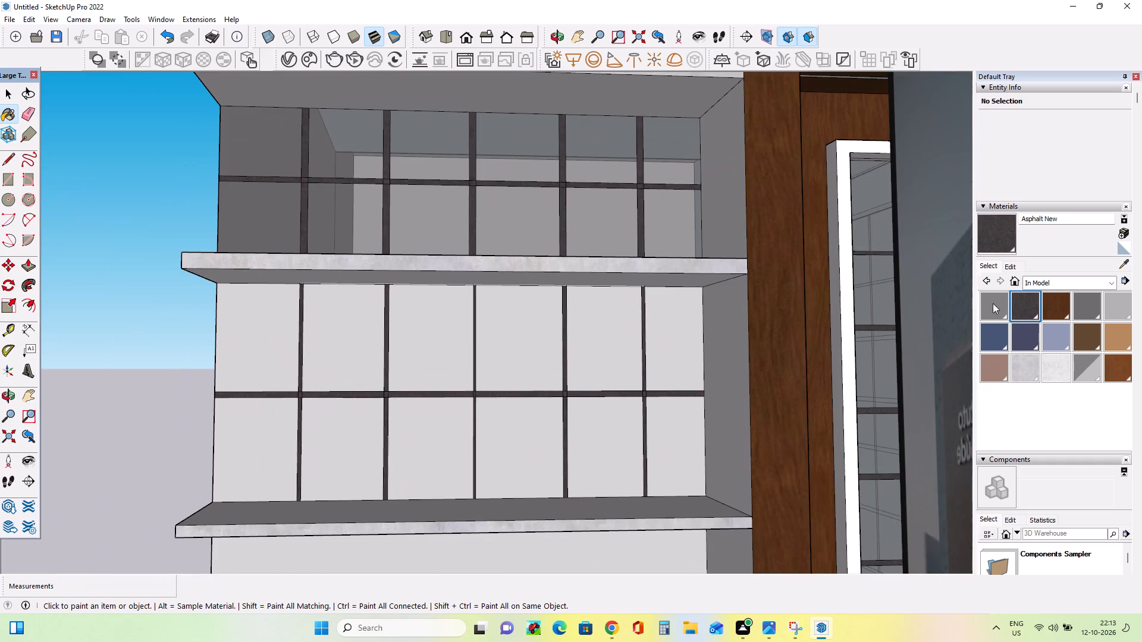
pyautogui.click(1083, 361)
pyautogui.click(642, 449)
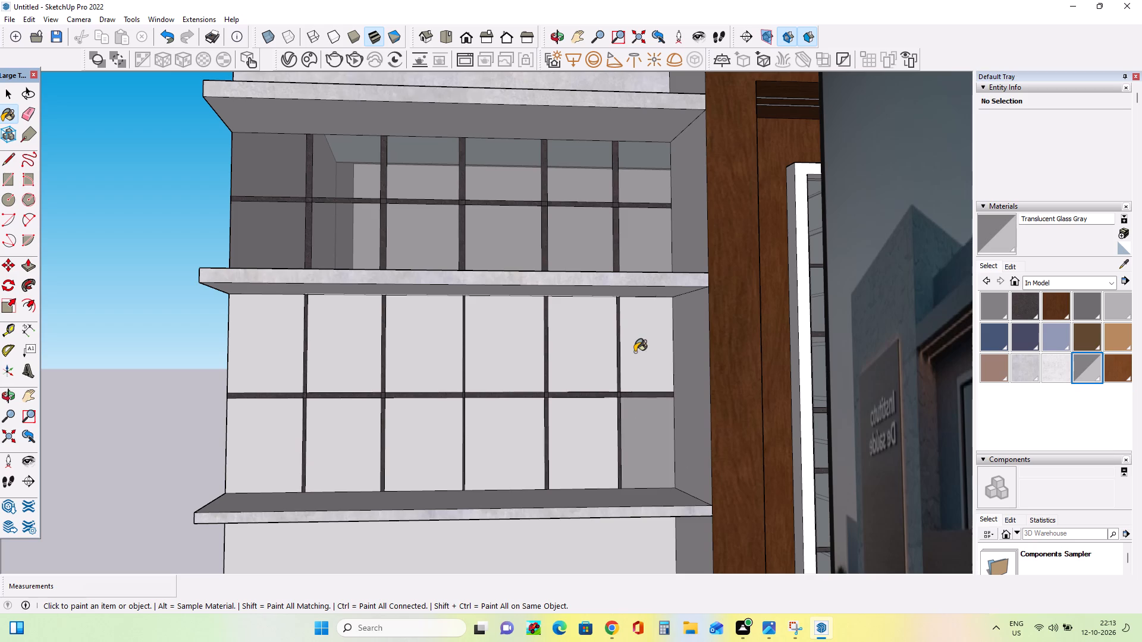
pyautogui.click(635, 352)
pyautogui.click(564, 374)
pyautogui.click(572, 436)
pyautogui.click(497, 367)
pyautogui.click(503, 446)
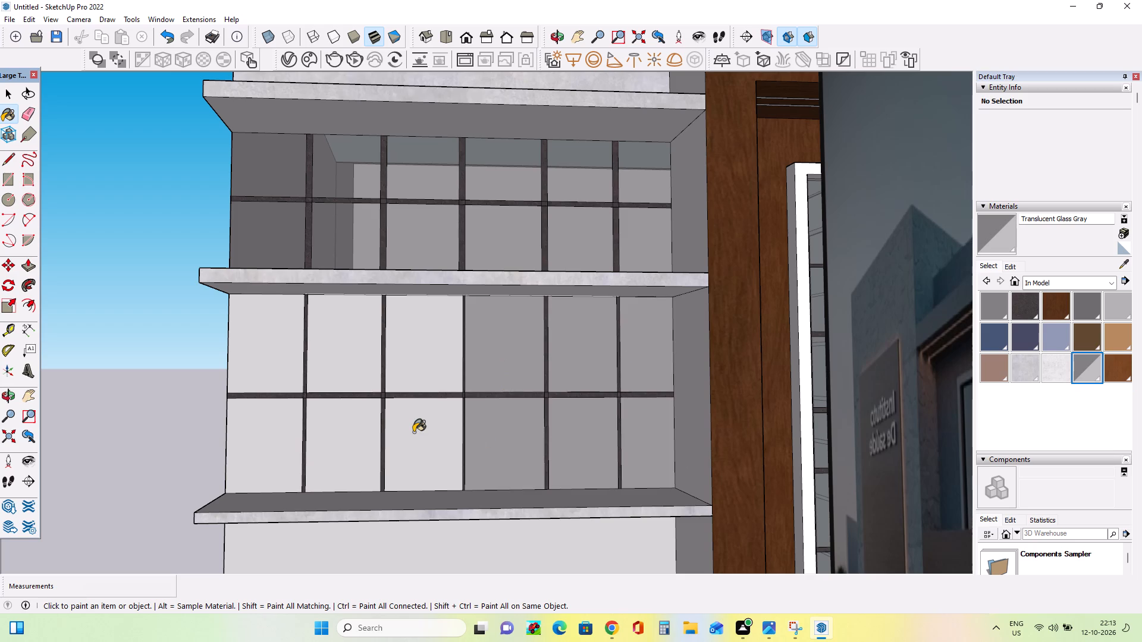
pyautogui.click(415, 421)
pyautogui.click(439, 345)
pyautogui.click(336, 368)
pyautogui.click(334, 452)
pyautogui.click(253, 380)
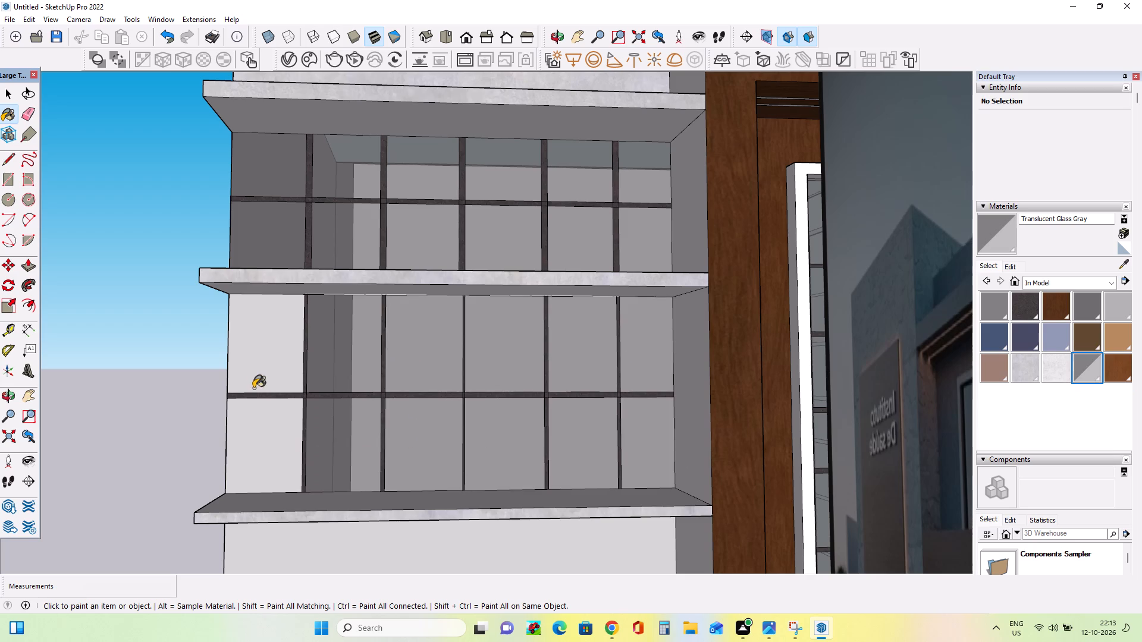
pyautogui.click(254, 435)
# Draw a horizontal strip about 9' 9 3/16" by 1 3/16" across the middle of the lowest bay's wall.
pyautogui.scroll(-11, 422, 452)
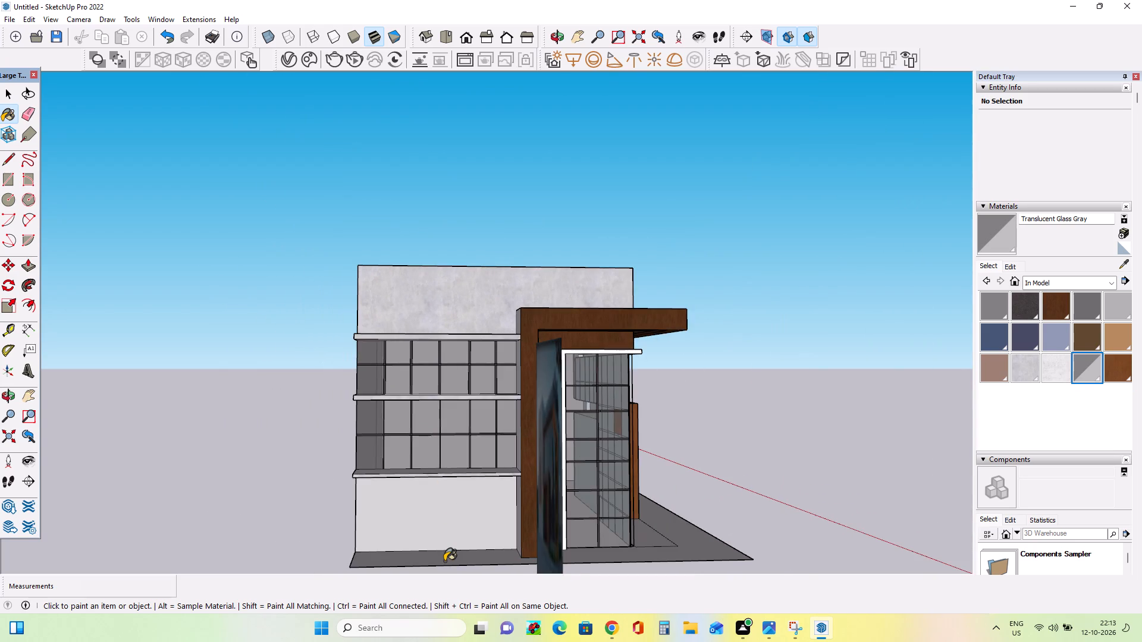
pyautogui.scroll(6, 444, 561)
pyautogui.scroll(-1, 445, 557)
pyautogui.scroll(6, 445, 557)
pyautogui.moveTo(463, 550); pyautogui.dragTo(476, 559, button='middle')
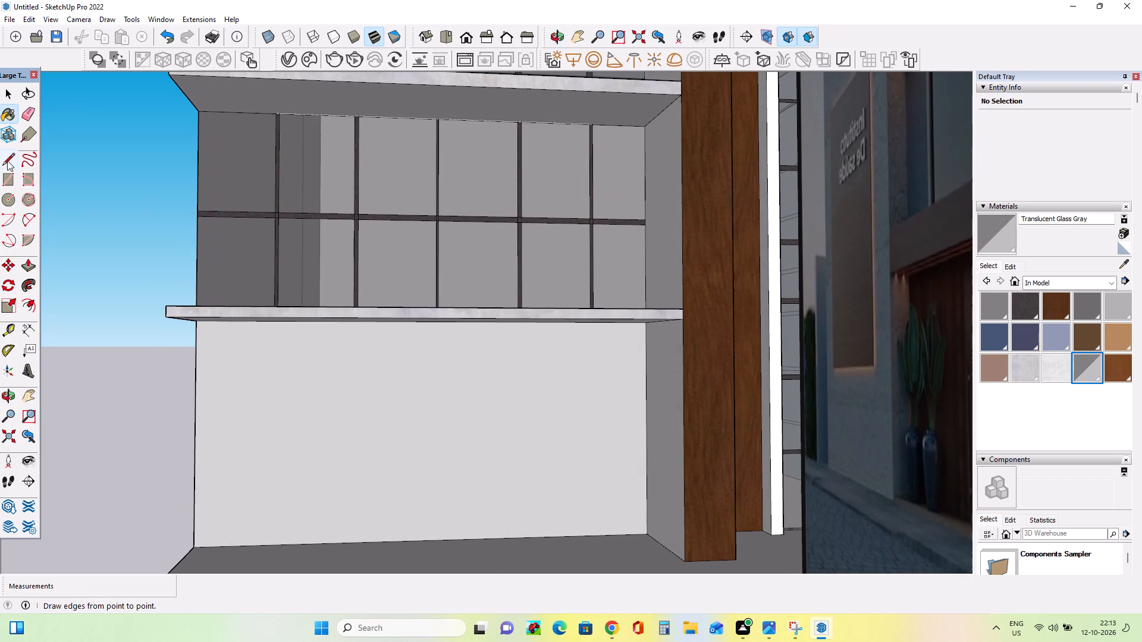
pyautogui.click(7, 180)
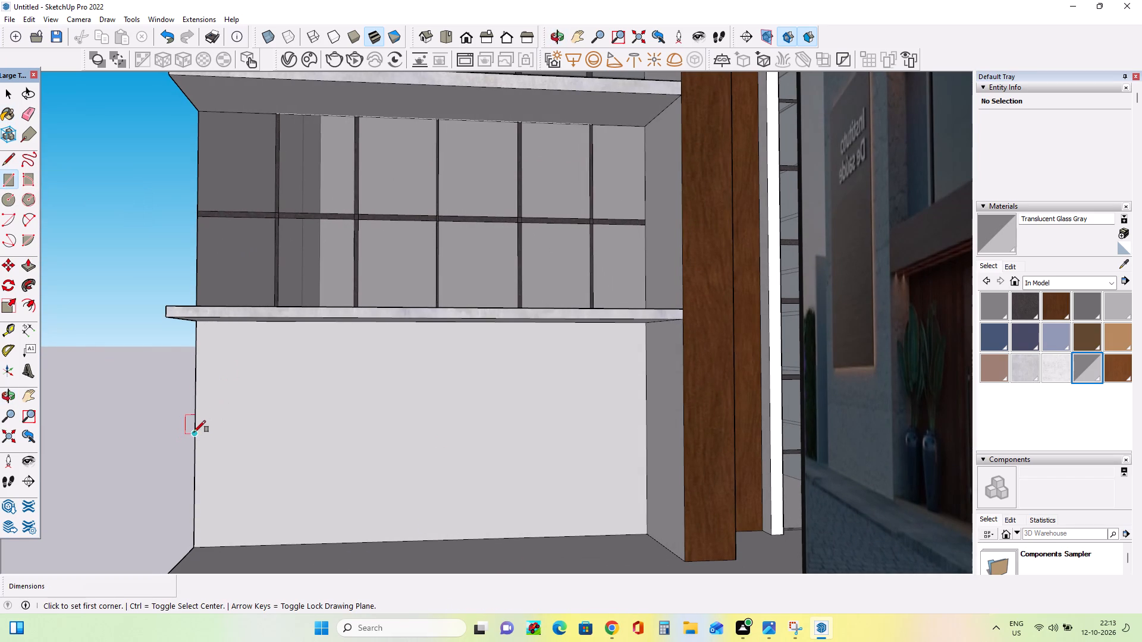
pyautogui.click(194, 432)
pyautogui.scroll(7, 634, 440)
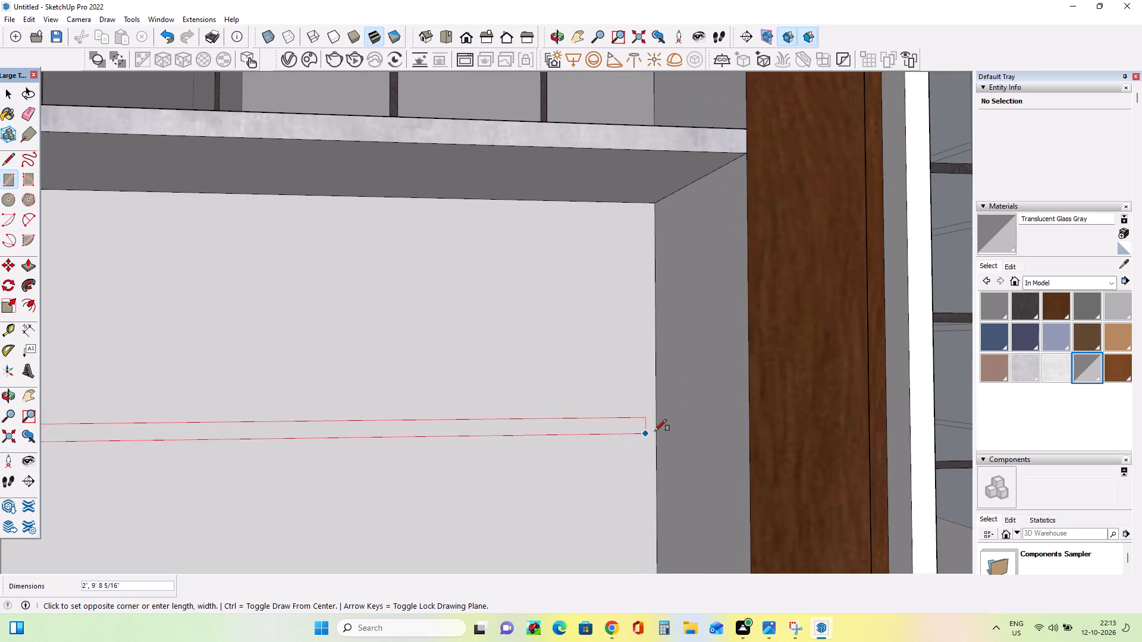
pyautogui.click(655, 426)
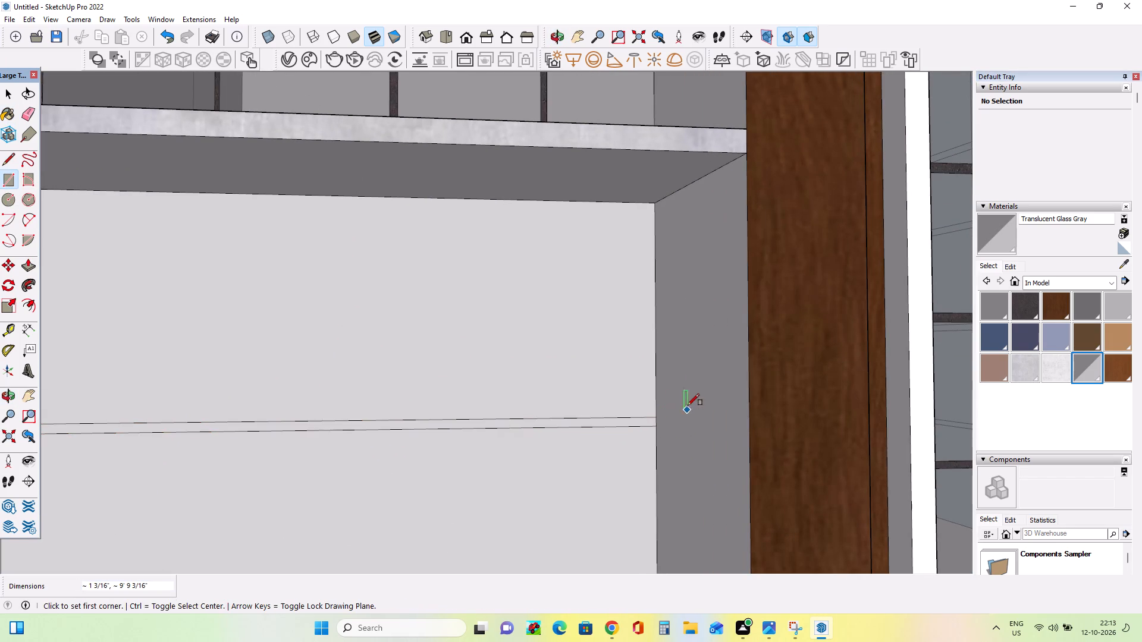
# Draw the first vertical strip of the lowest bay, about 4' 11 3/16" by 7/8", beneath the first mullion of the middle bay.
pyautogui.scroll(-8, 688, 405)
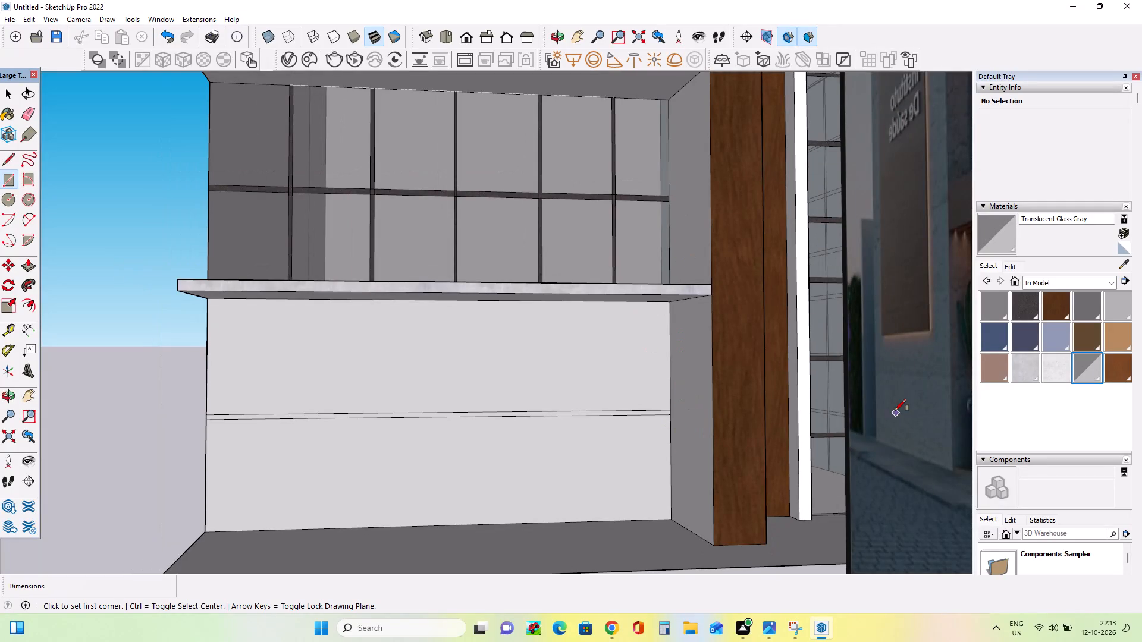
pyautogui.moveTo(732, 431); pyautogui.dragTo(757, 442, button='middle')
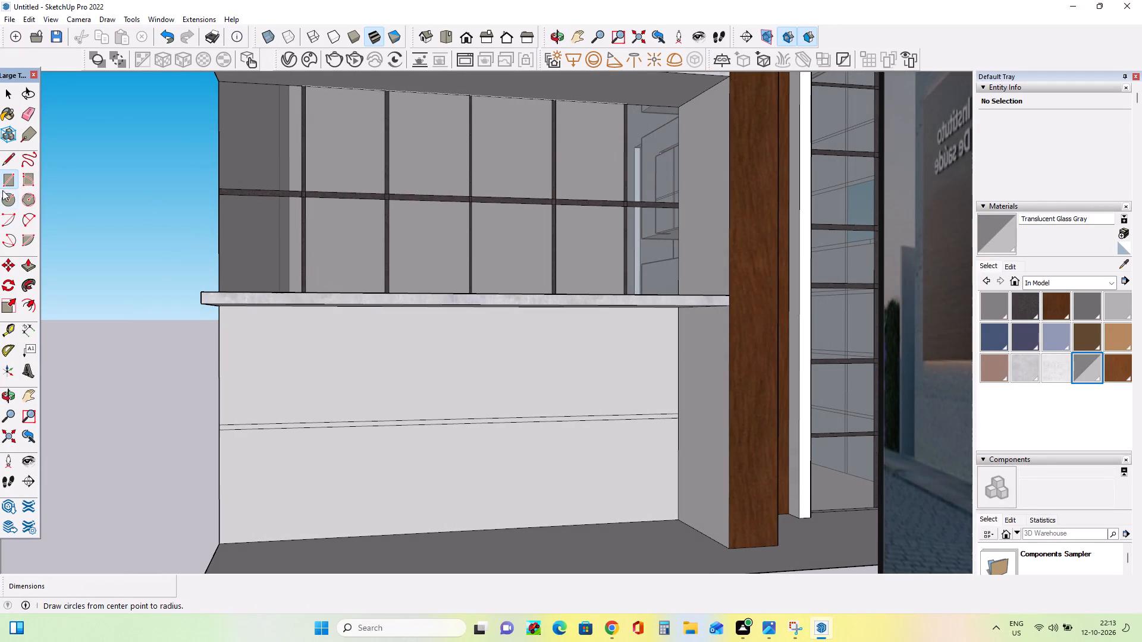
pyautogui.click(3, 184)
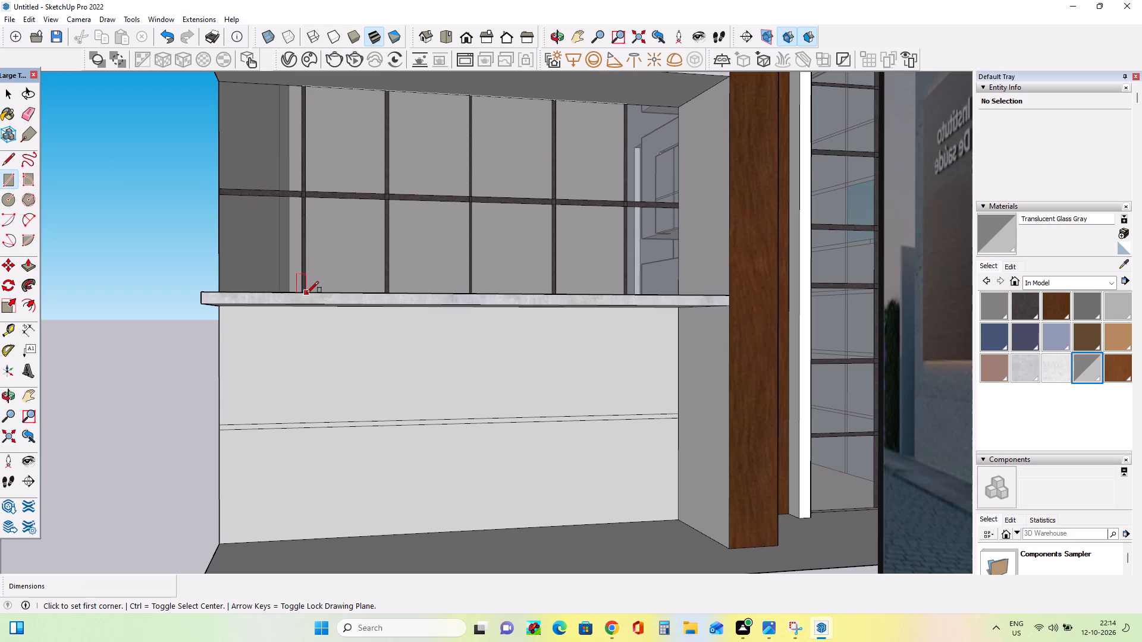
pyautogui.scroll(8, 305, 293)
pyautogui.moveTo(308, 290); pyautogui.dragTo(301, 370, button='middle')
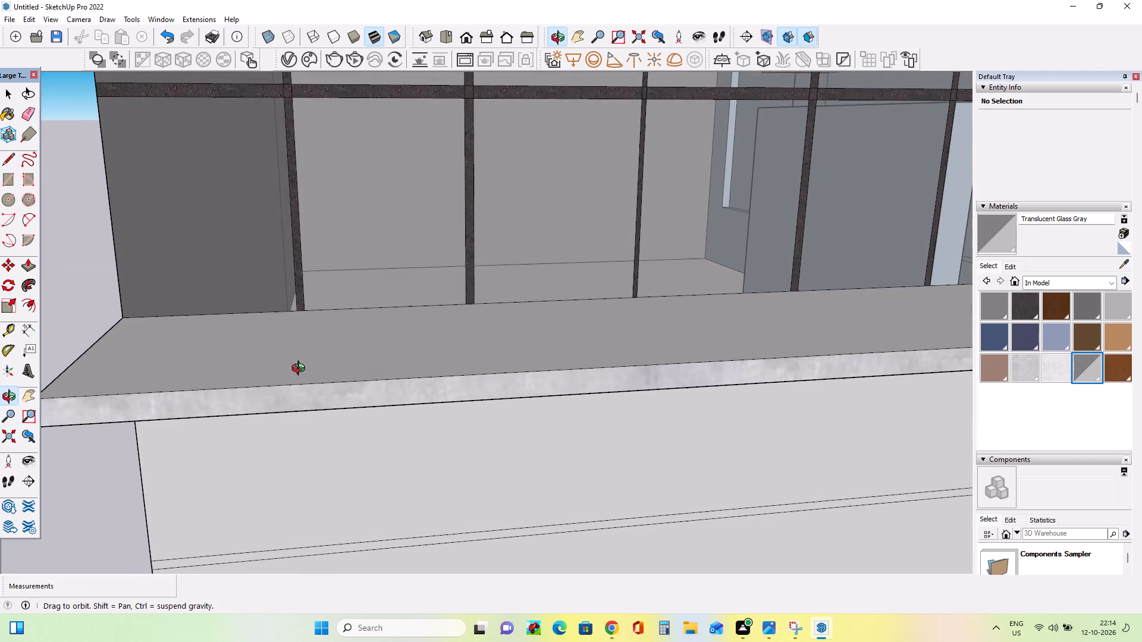
pyautogui.moveTo(301, 370); pyautogui.dragTo(302, 370, button='middle')
pyautogui.click(305, 308)
pyautogui.moveTo(310, 423); pyautogui.dragTo(331, 232, button='middle')
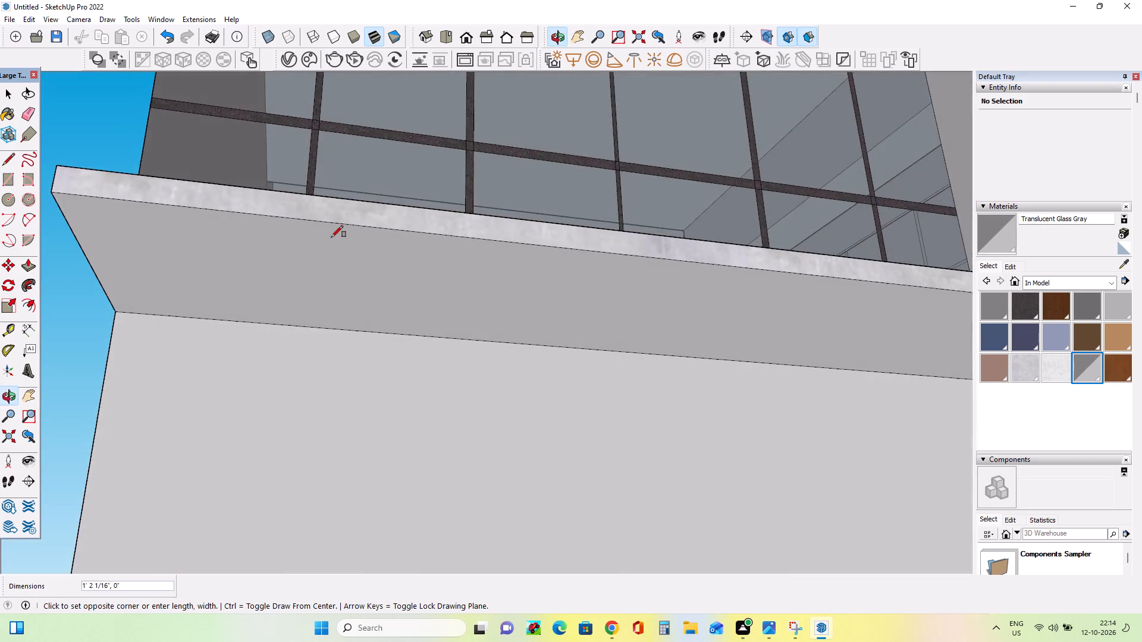
pyautogui.scroll(-18, 289, 457)
pyautogui.scroll(12, 291, 549)
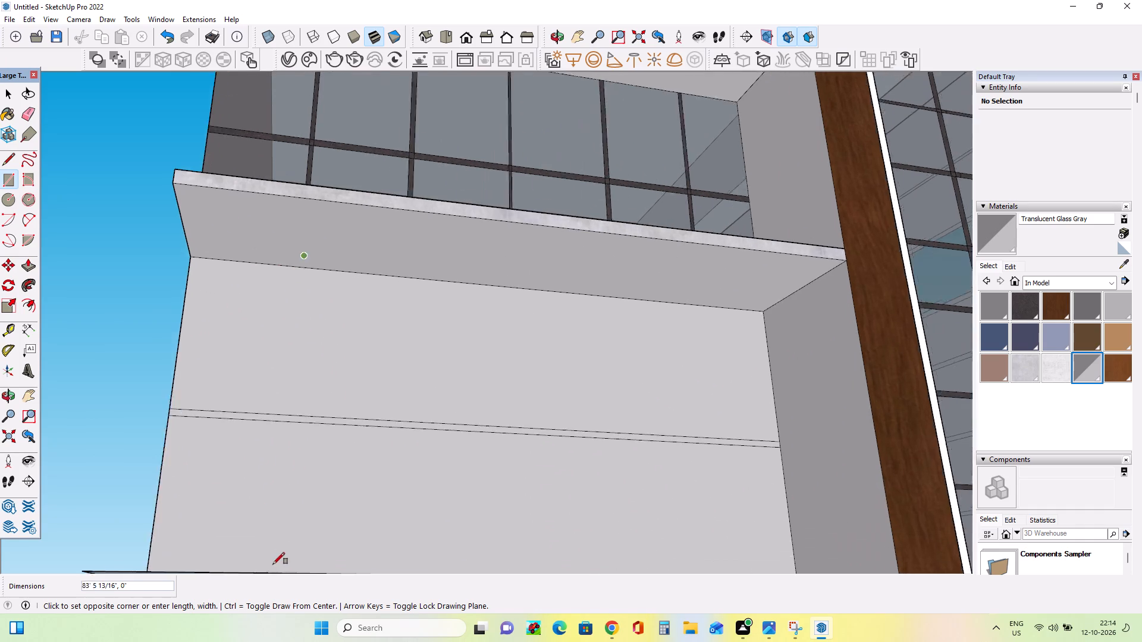
pyautogui.scroll(2, 273, 564)
pyautogui.scroll(-20, 324, 417)
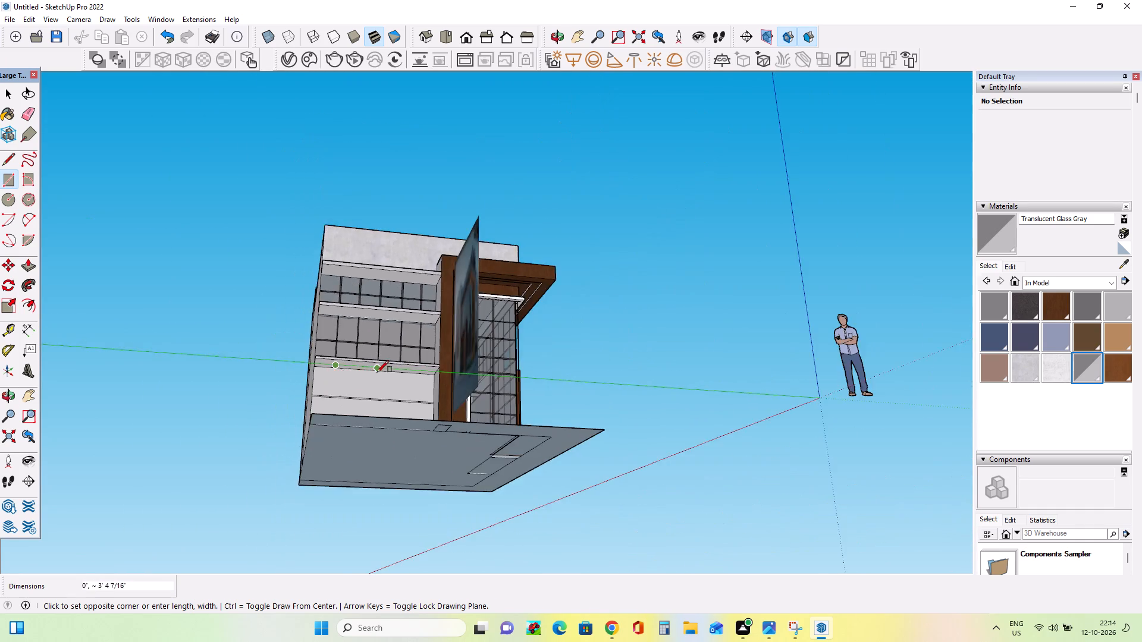
pyautogui.moveTo(374, 384); pyautogui.dragTo(331, 562, button='middle')
pyautogui.scroll(-1, 334, 554)
pyautogui.scroll(15, 341, 464)
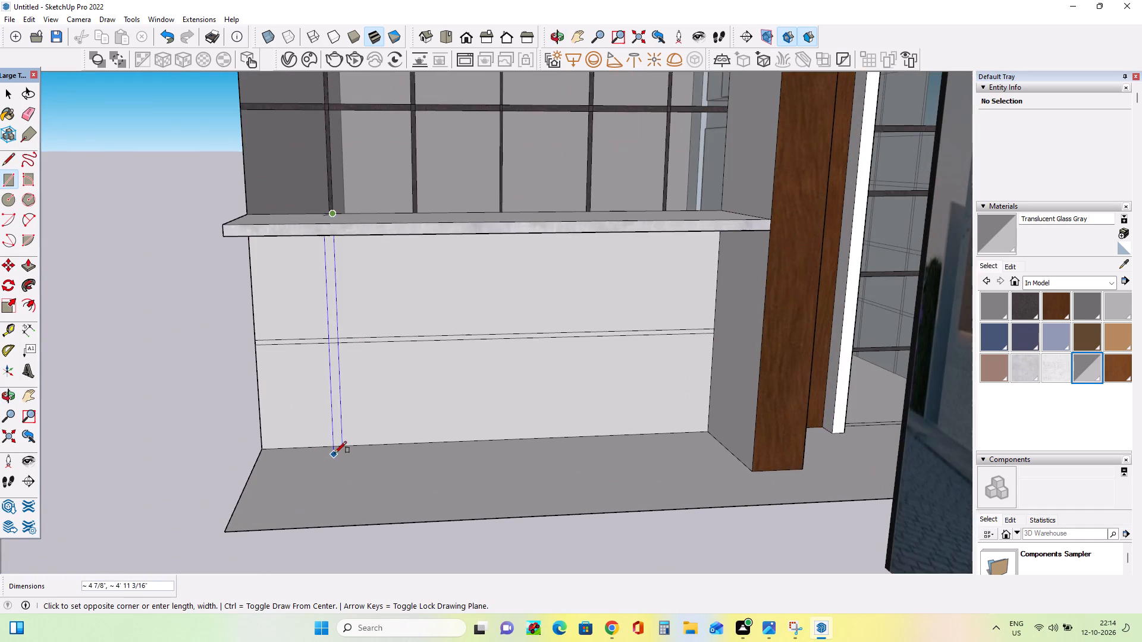
pyautogui.scroll(9, 333, 450)
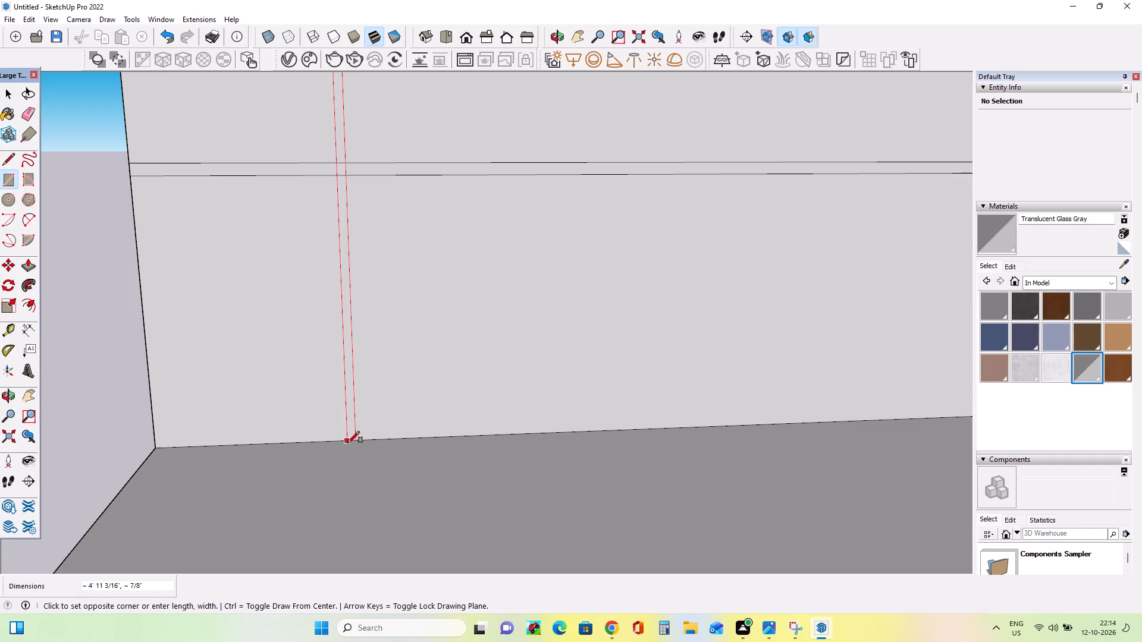
pyautogui.click(348, 443)
# Draw the second vertical strip of the lowest bay, about 4' 11 3/16" by 7/16", beneath the second mullion of the middle bay.
pyautogui.scroll(-13, 386, 436)
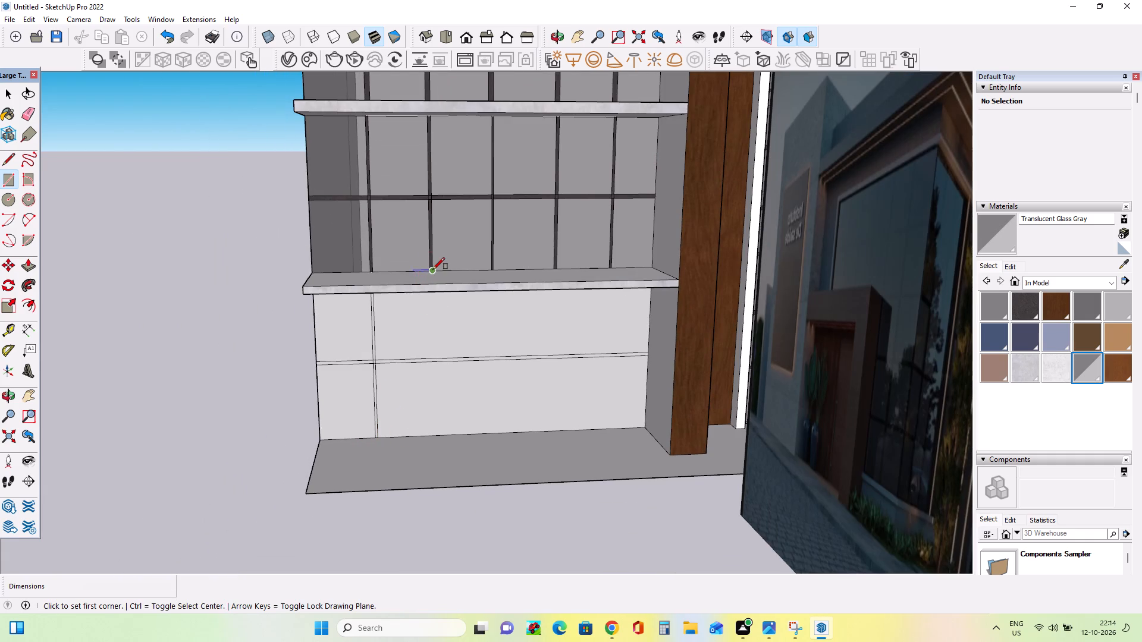
pyautogui.click(433, 269)
pyautogui.moveTo(447, 442); pyautogui.dragTo(440, 468, button='middle')
pyautogui.scroll(4, 437, 456)
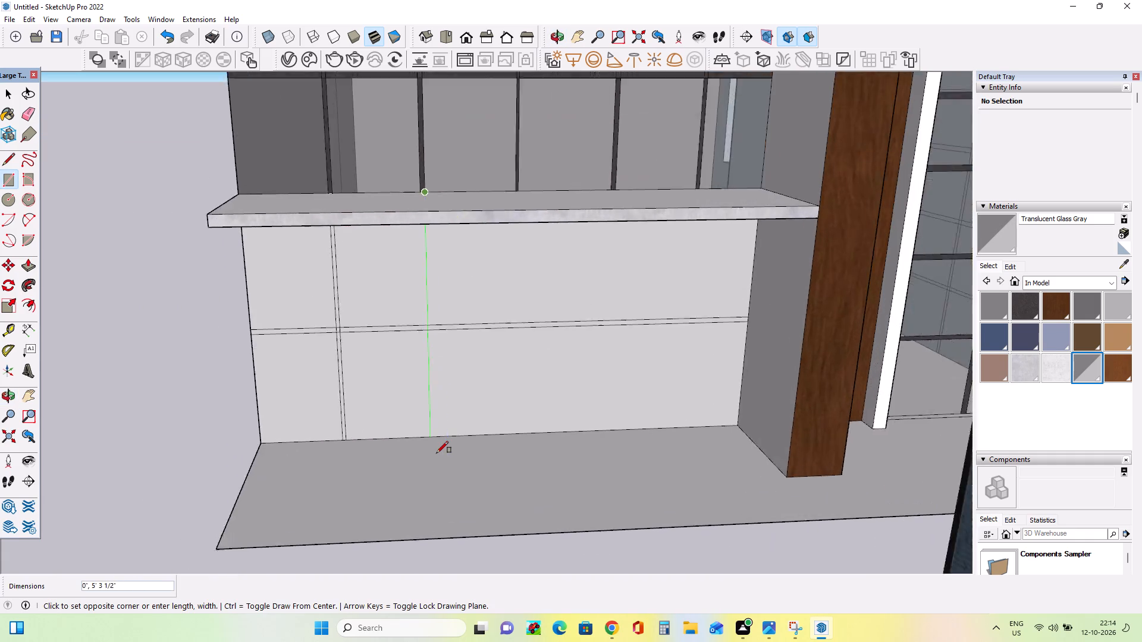
pyautogui.scroll(14, 437, 453)
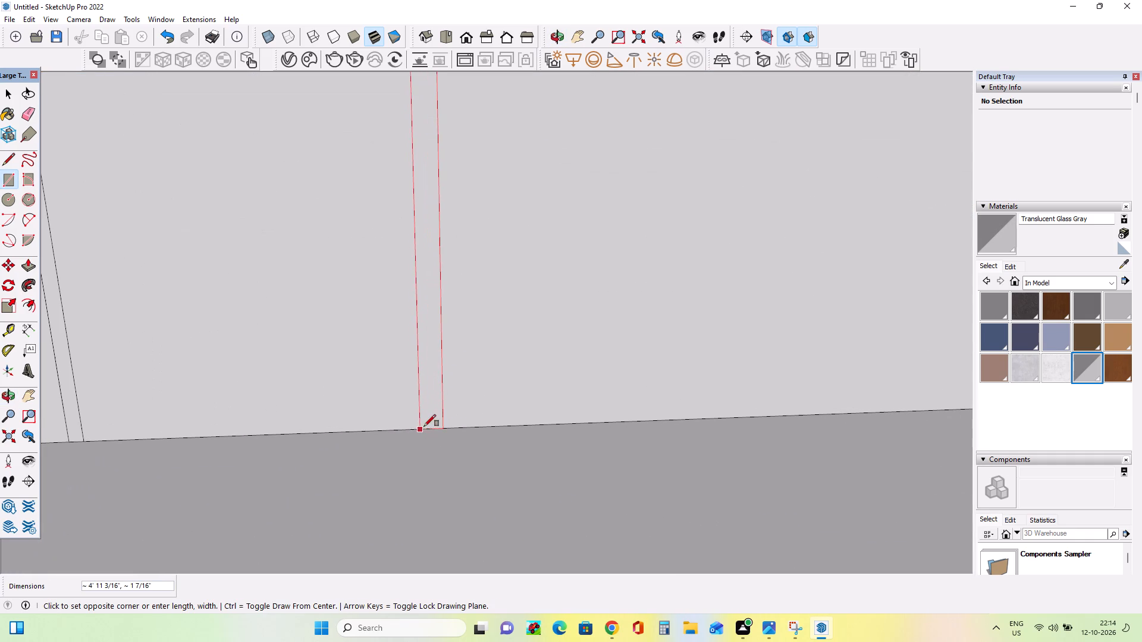
pyautogui.click(435, 427)
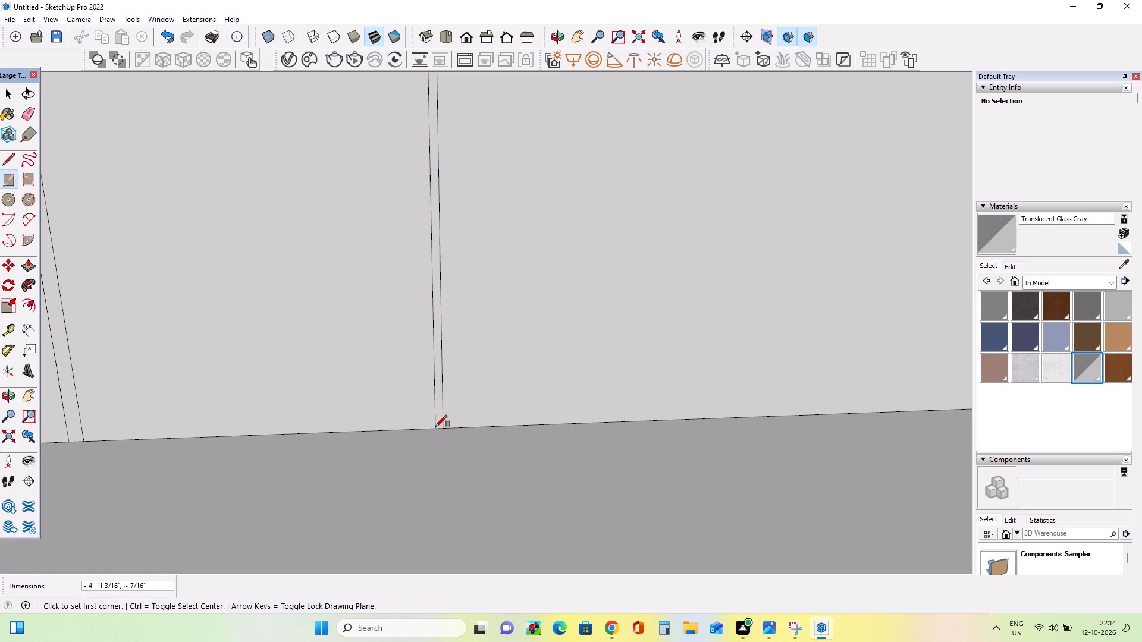
# Draw the third vertical strip of the lowest bay, about 4' 11 3/16" by 3/4", beneath the third mullion of the middle bay.
pyautogui.scroll(-20, 474, 449)
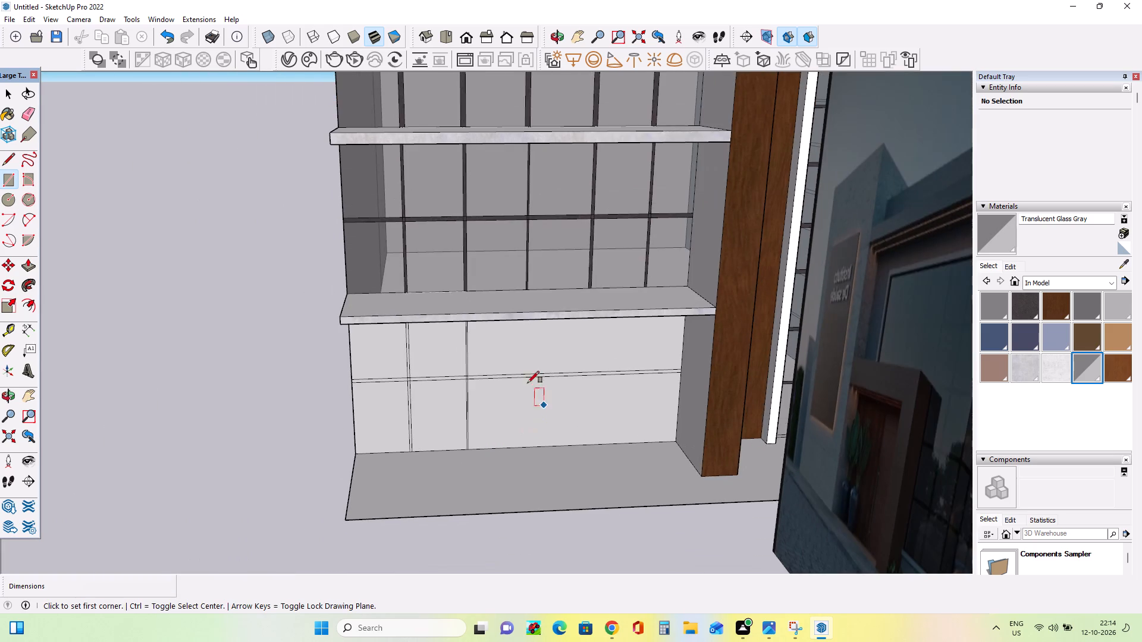
pyautogui.moveTo(527, 382); pyautogui.dragTo(526, 376, button='middle')
pyautogui.scroll(1, 527, 382)
pyautogui.scroll(8, 521, 288)
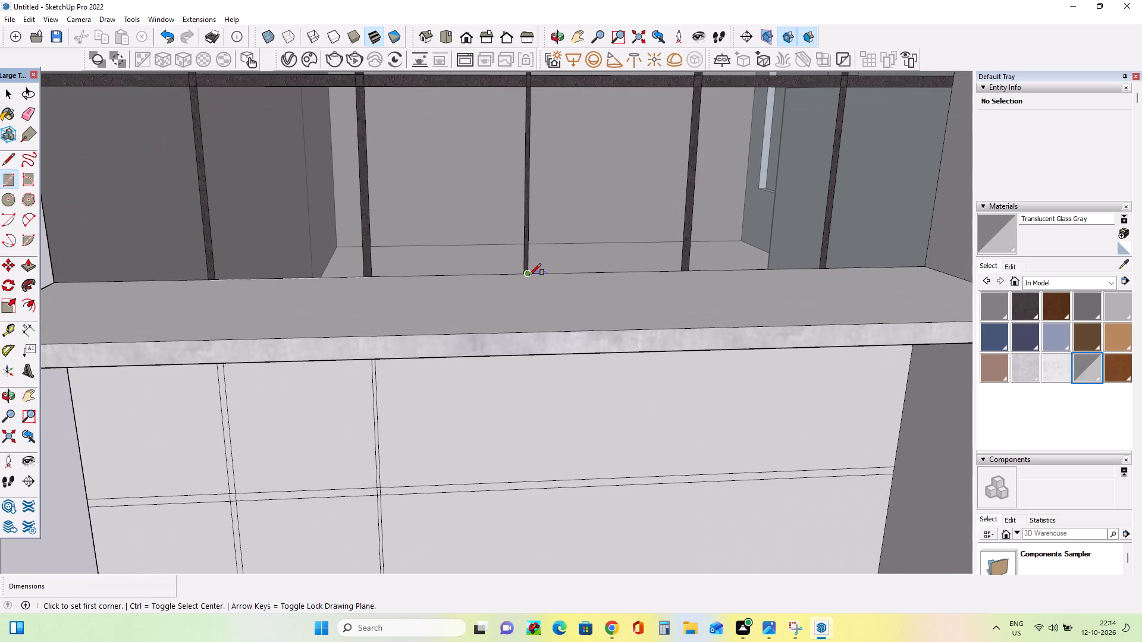
pyautogui.click(529, 275)
pyautogui.scroll(-14, 517, 452)
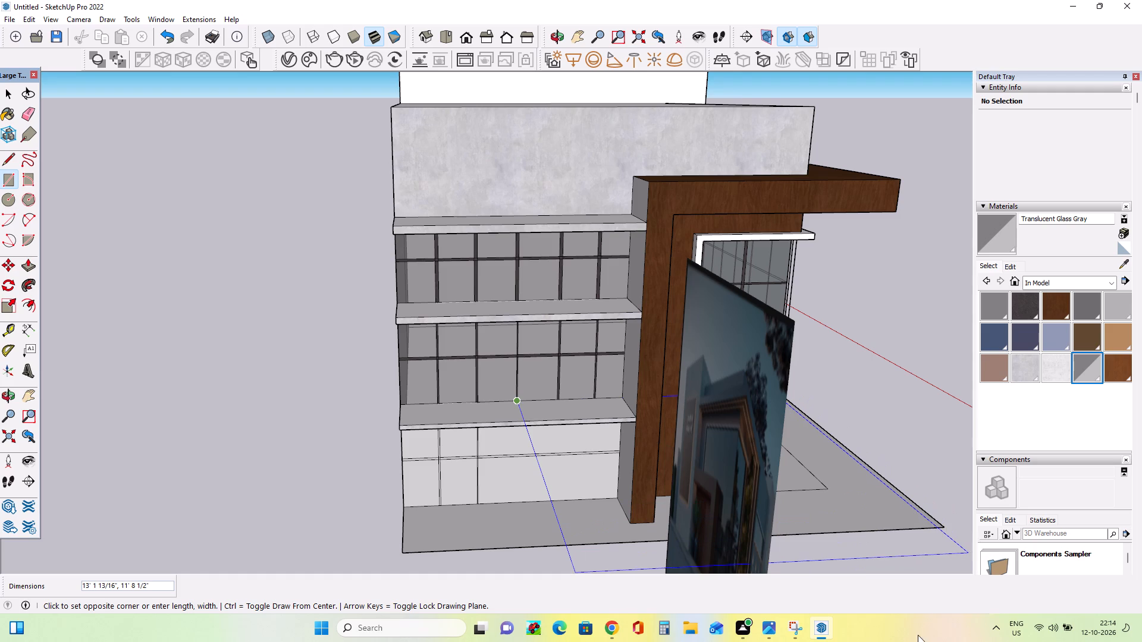
pyautogui.scroll(9, 510, 506)
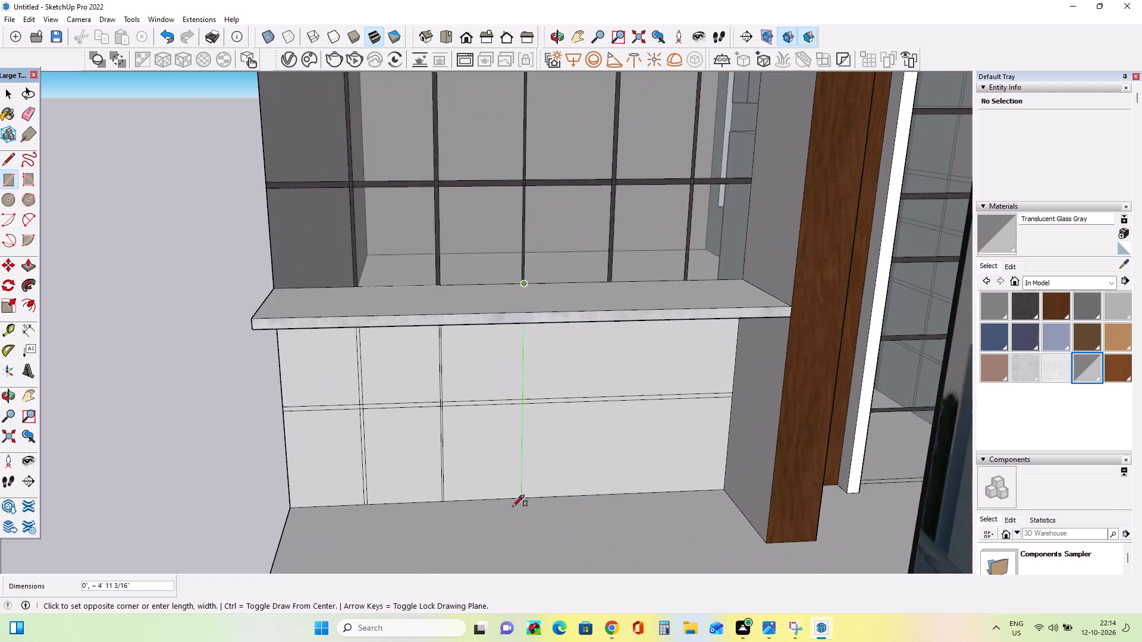
pyautogui.scroll(4, 513, 506)
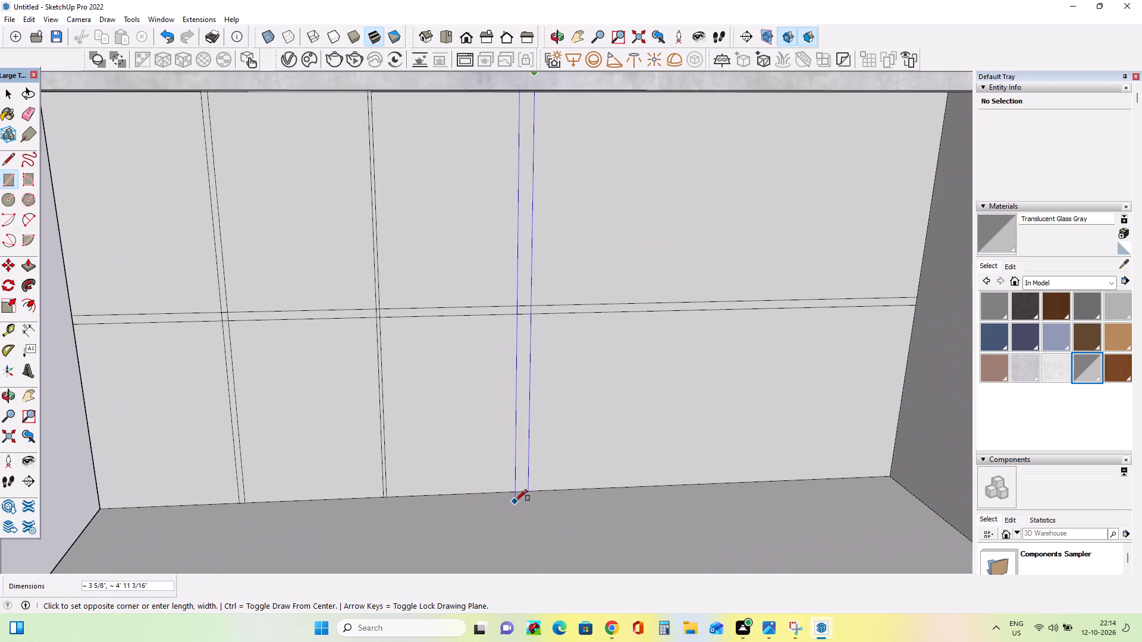
pyautogui.scroll(6, 515, 501)
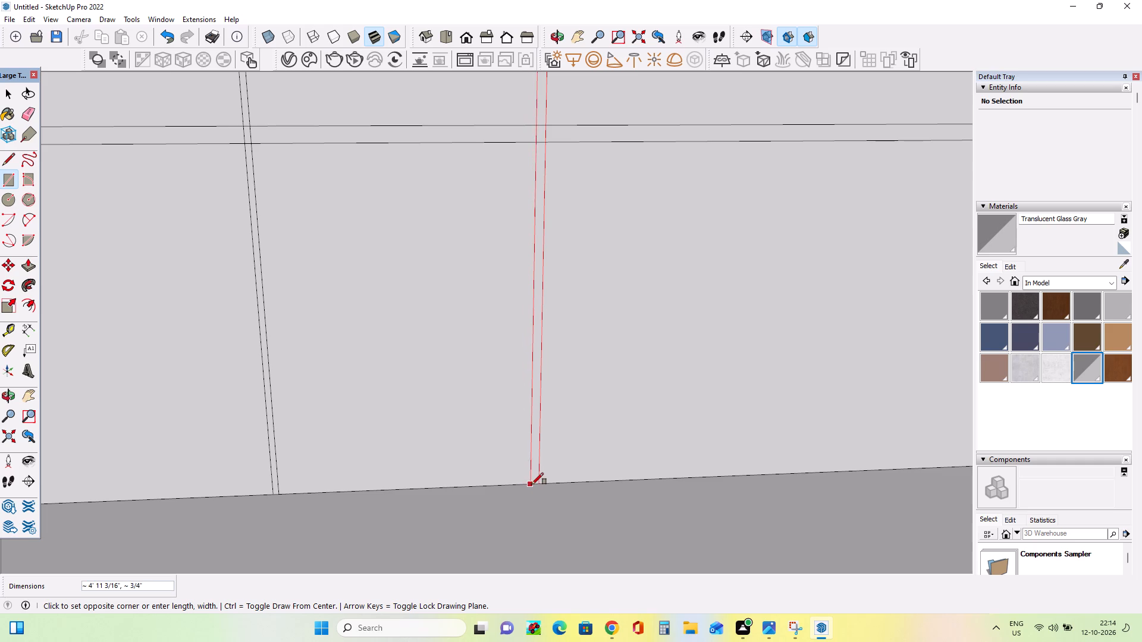
pyautogui.click(531, 484)
# Draw the fourth vertical strip of the lowest bay, about 4' 11 3/16" by 13/16", beneath the fourth mullion of the middle bay.
pyautogui.scroll(-13, 520, 520)
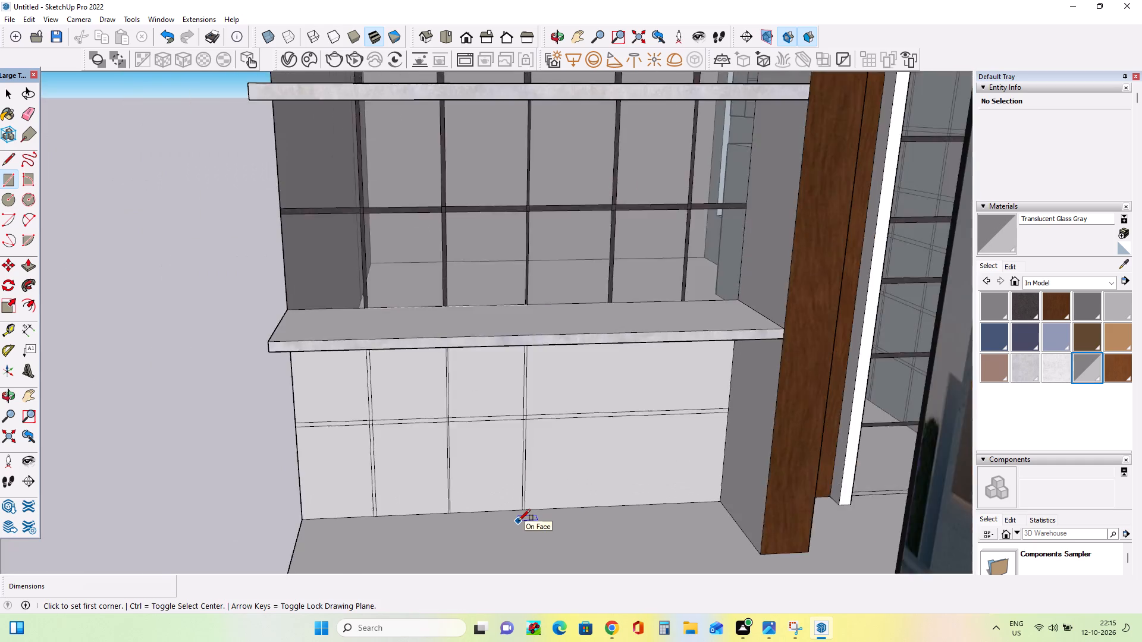
pyautogui.scroll(-5, 519, 521)
pyautogui.moveTo(570, 475); pyautogui.dragTo(565, 441, button='middle')
pyautogui.scroll(8, 580, 373)
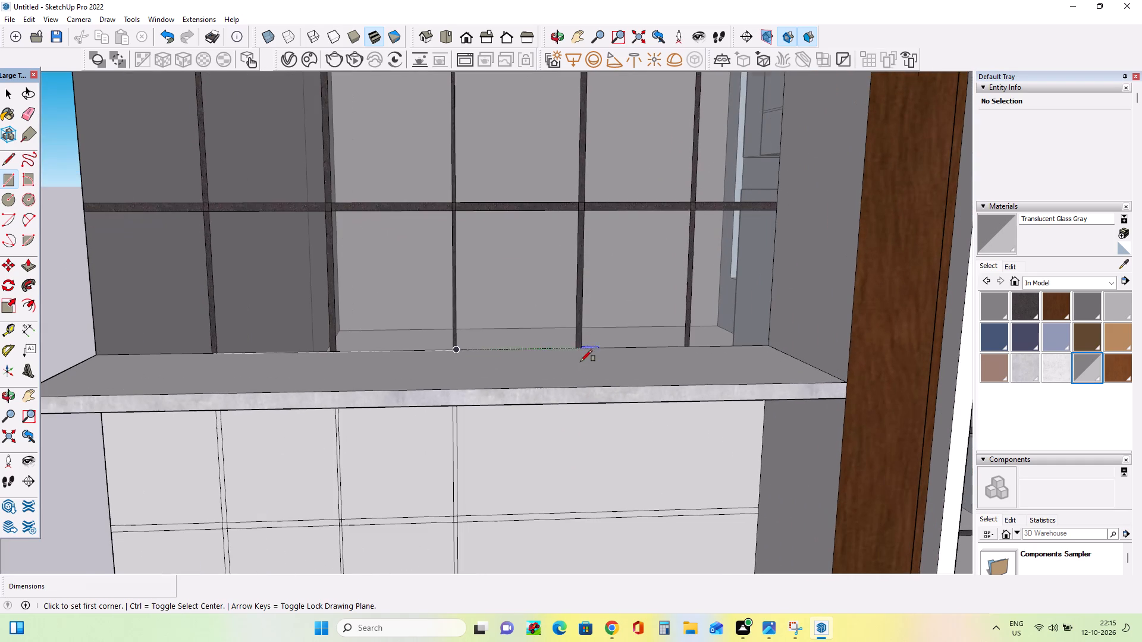
pyautogui.click(582, 350)
pyautogui.moveTo(544, 484); pyautogui.dragTo(563, 405, button='middle')
pyautogui.scroll(-2, 563, 405)
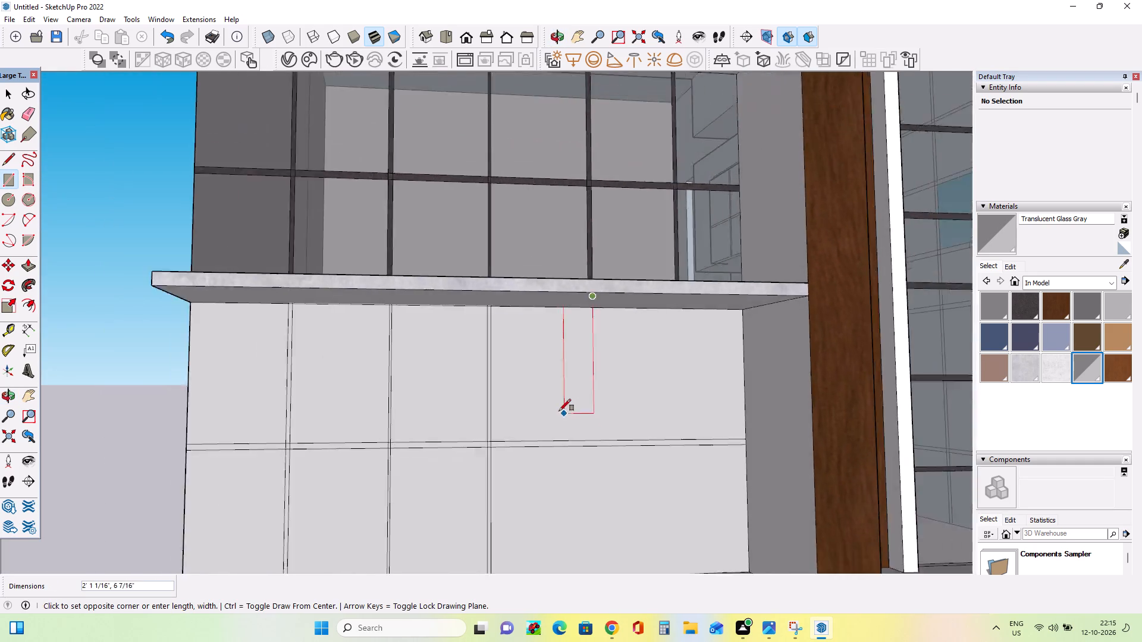
pyautogui.scroll(-10, 559, 411)
pyautogui.scroll(11, 560, 501)
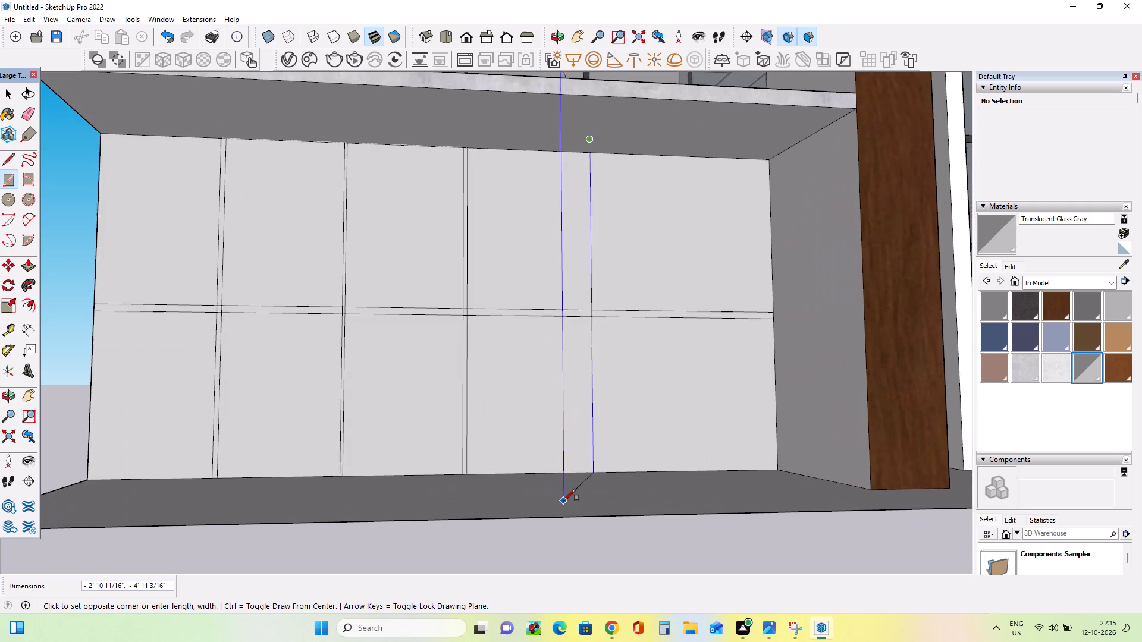
pyautogui.scroll(9, 564, 501)
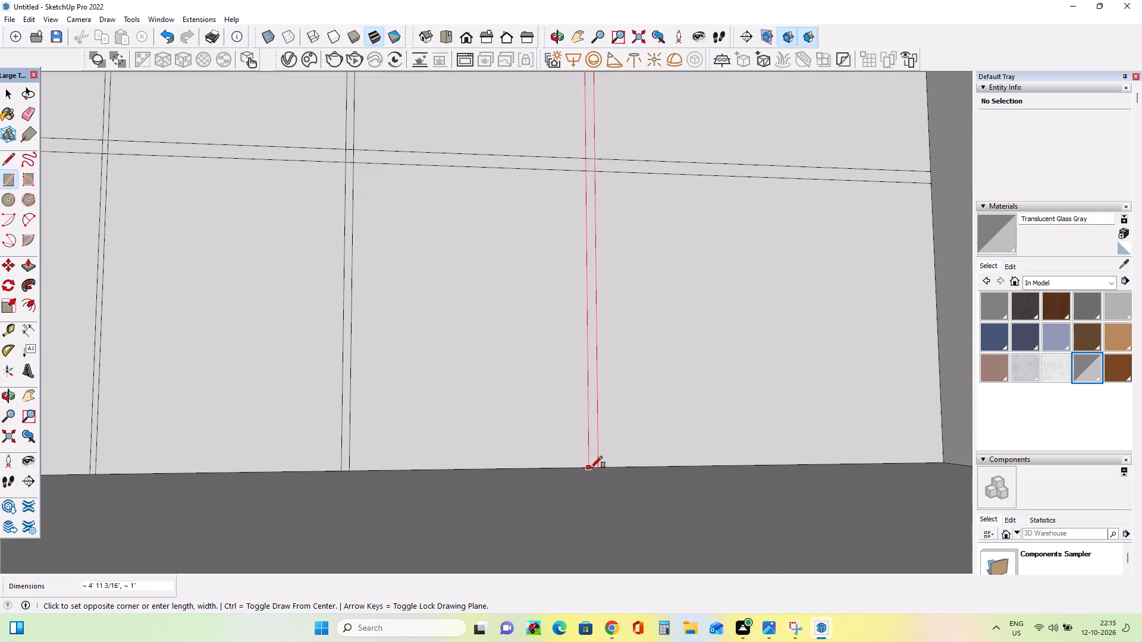
pyautogui.click(589, 470)
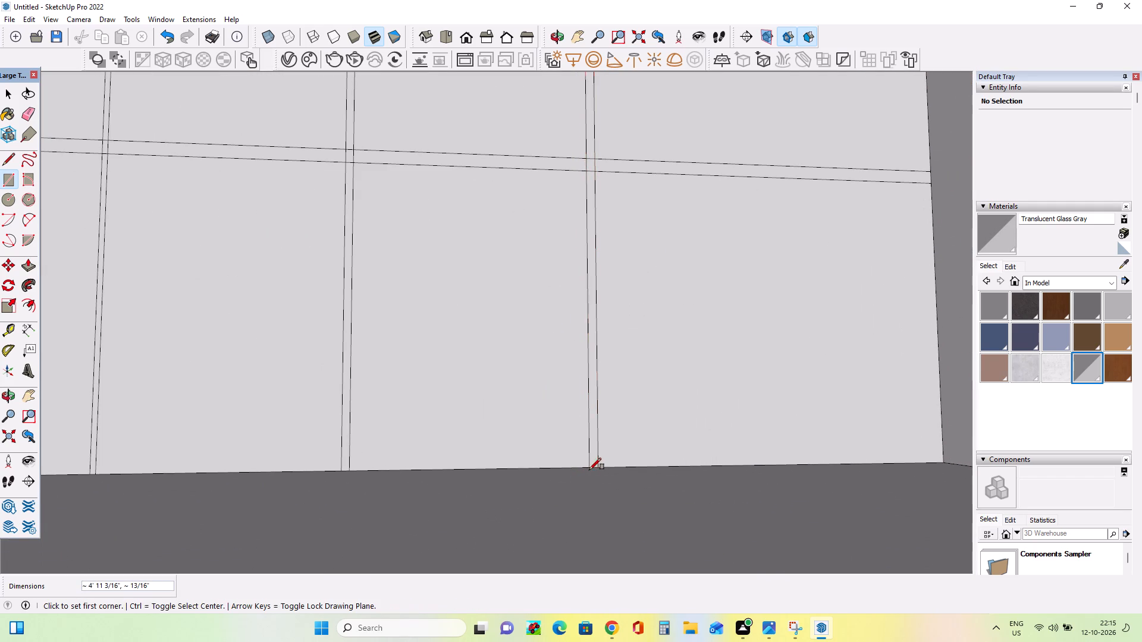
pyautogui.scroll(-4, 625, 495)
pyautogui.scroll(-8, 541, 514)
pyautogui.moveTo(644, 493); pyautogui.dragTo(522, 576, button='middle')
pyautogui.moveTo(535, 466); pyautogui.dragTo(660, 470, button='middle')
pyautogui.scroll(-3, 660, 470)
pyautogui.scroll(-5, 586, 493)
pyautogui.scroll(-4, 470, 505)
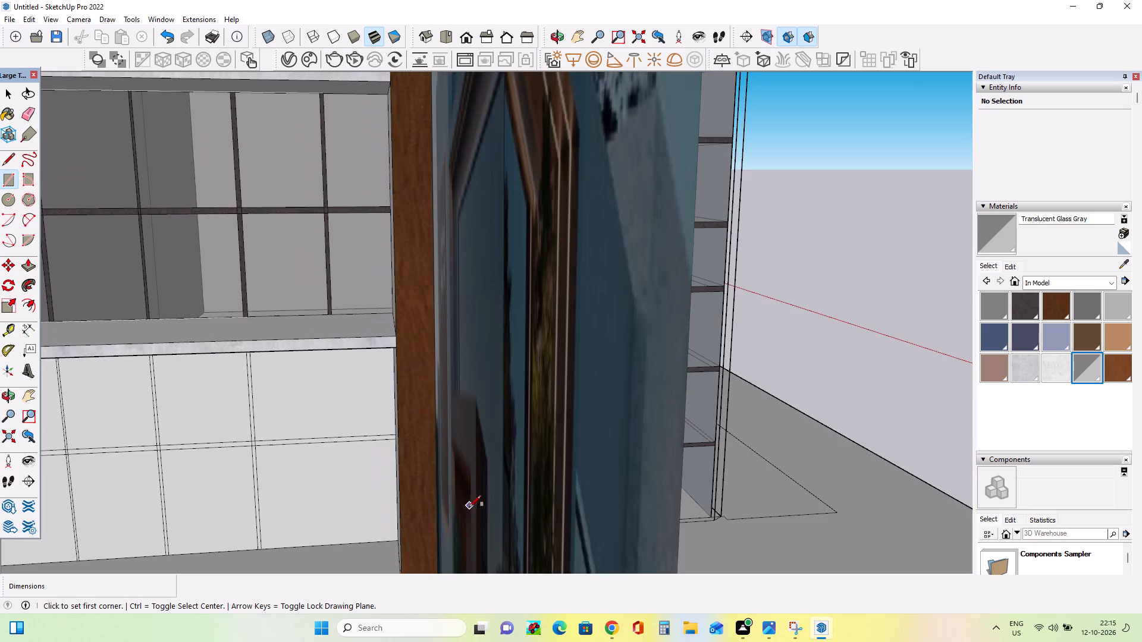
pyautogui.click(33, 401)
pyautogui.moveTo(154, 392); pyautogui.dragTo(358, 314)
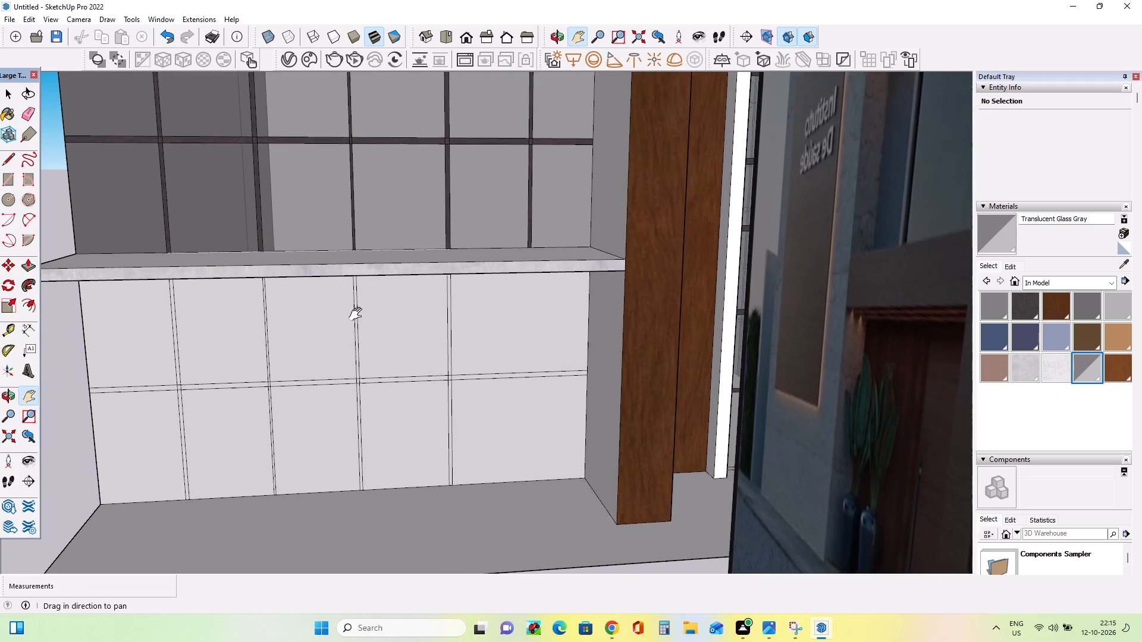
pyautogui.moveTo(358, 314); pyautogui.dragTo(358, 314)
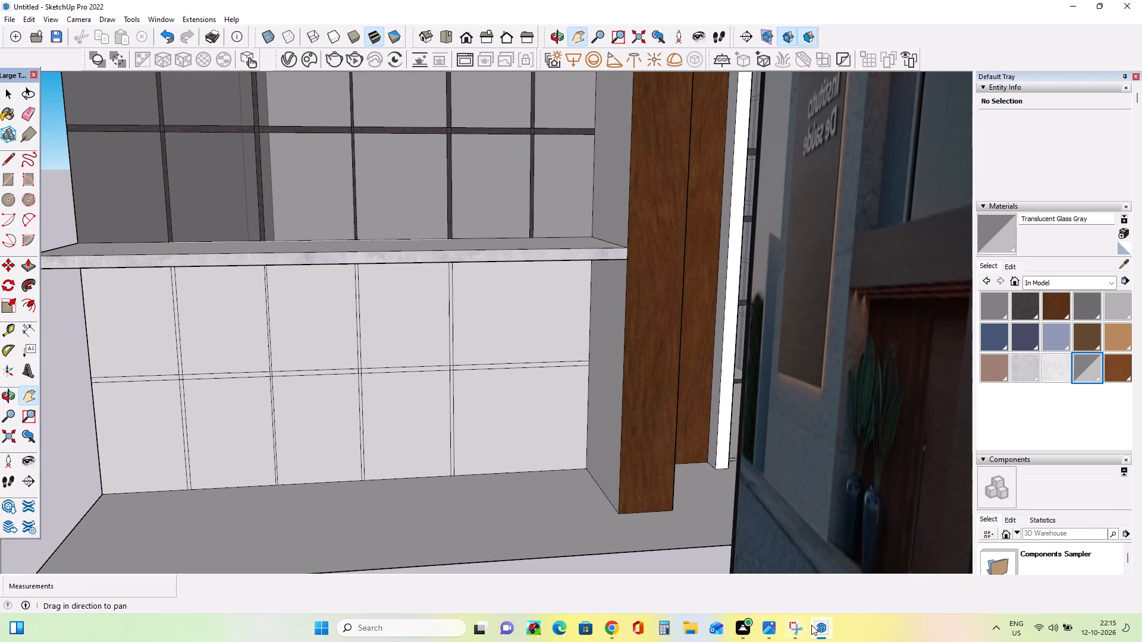
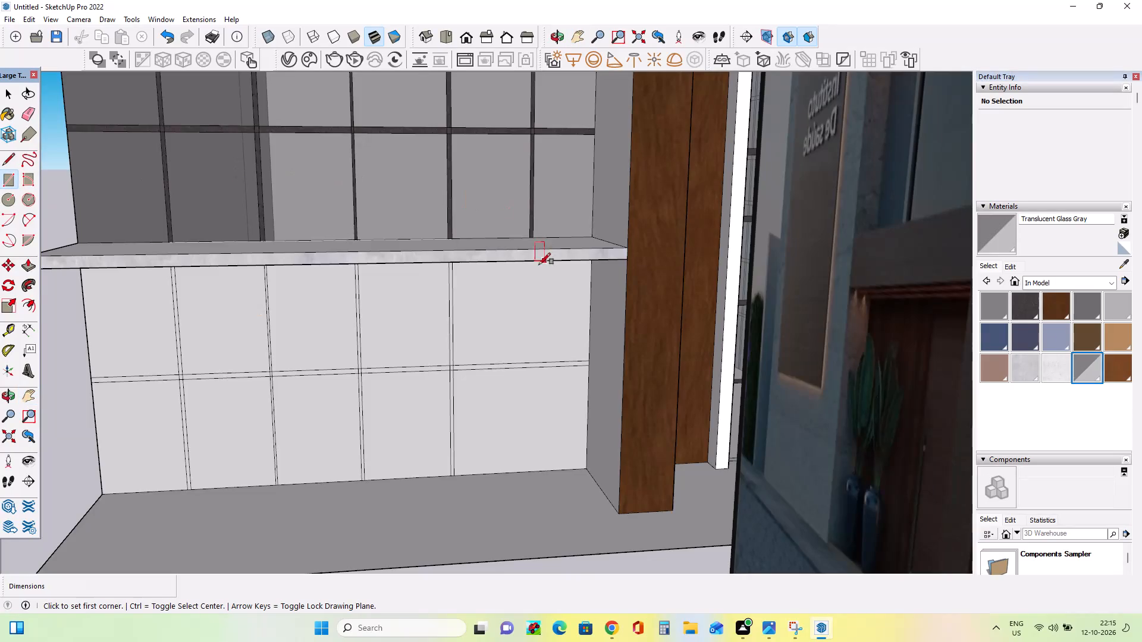
# Draw the fifth vertical strip of the lowest bay, about 4' 11 3/16" by 1 7/8", beneath the middle bay's fifth mullion.
pyautogui.scroll(3, 529, 251)
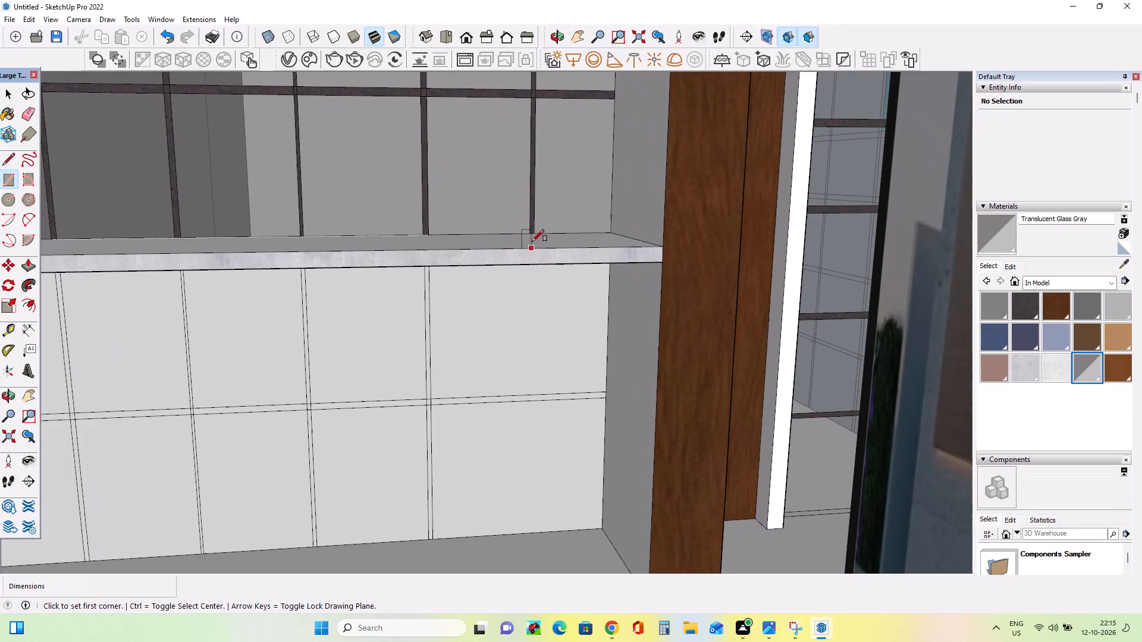
pyautogui.click(534, 234)
pyautogui.scroll(7, 528, 540)
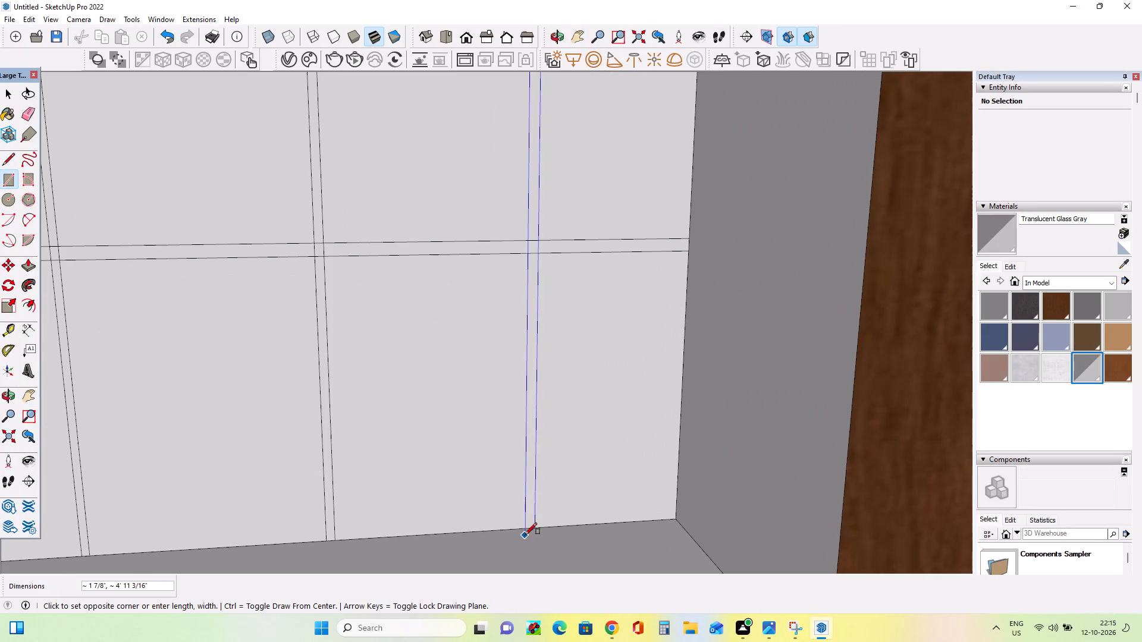
pyautogui.click(527, 527)
pyautogui.scroll(-8, 597, 505)
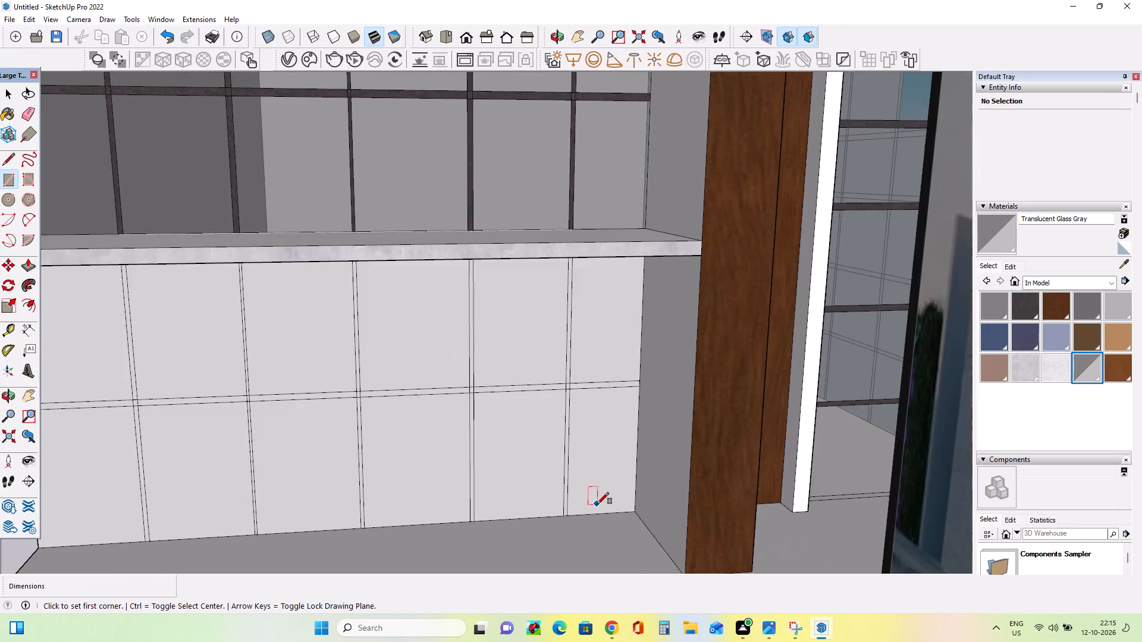
pyautogui.scroll(-7, 597, 504)
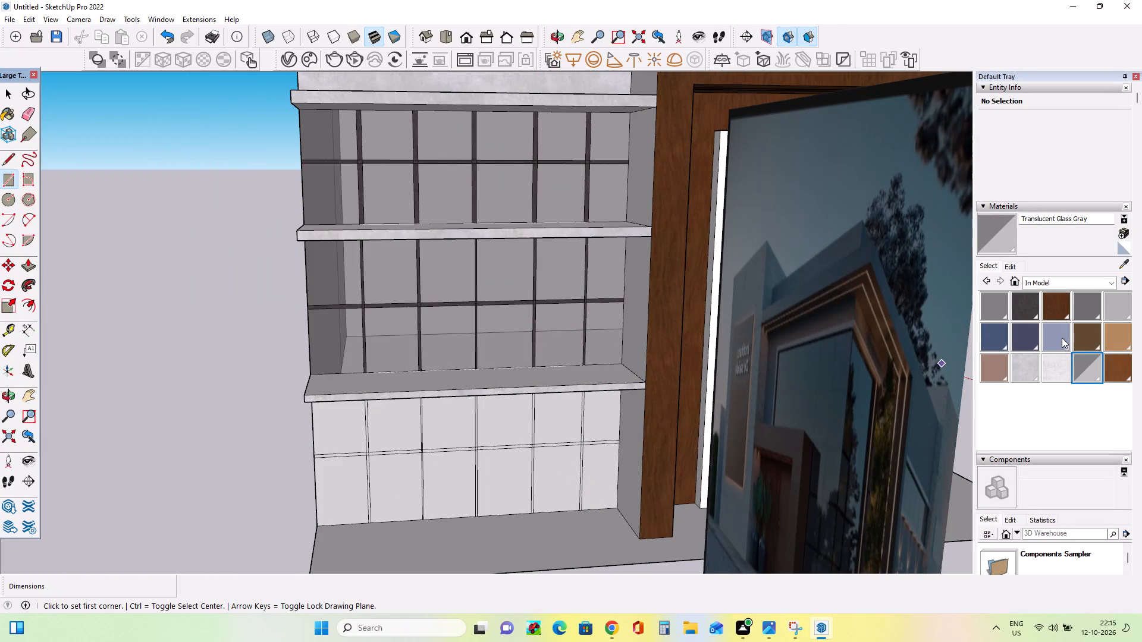
# Paint the lowest bay's fourth and fifth vertical strips and the crossbar from the fourth strip to the portal-side wall with Asphalt New.
pyautogui.click(1021, 307)
pyautogui.scroll(12, 479, 473)
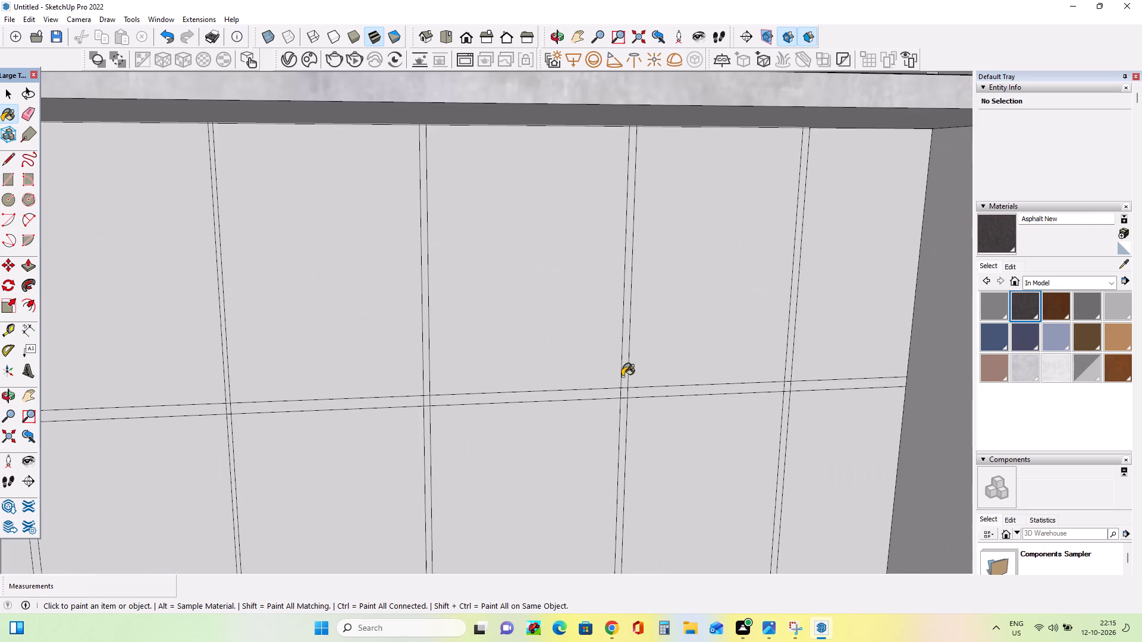
pyautogui.click(624, 367)
pyautogui.click(623, 394)
pyautogui.click(633, 394)
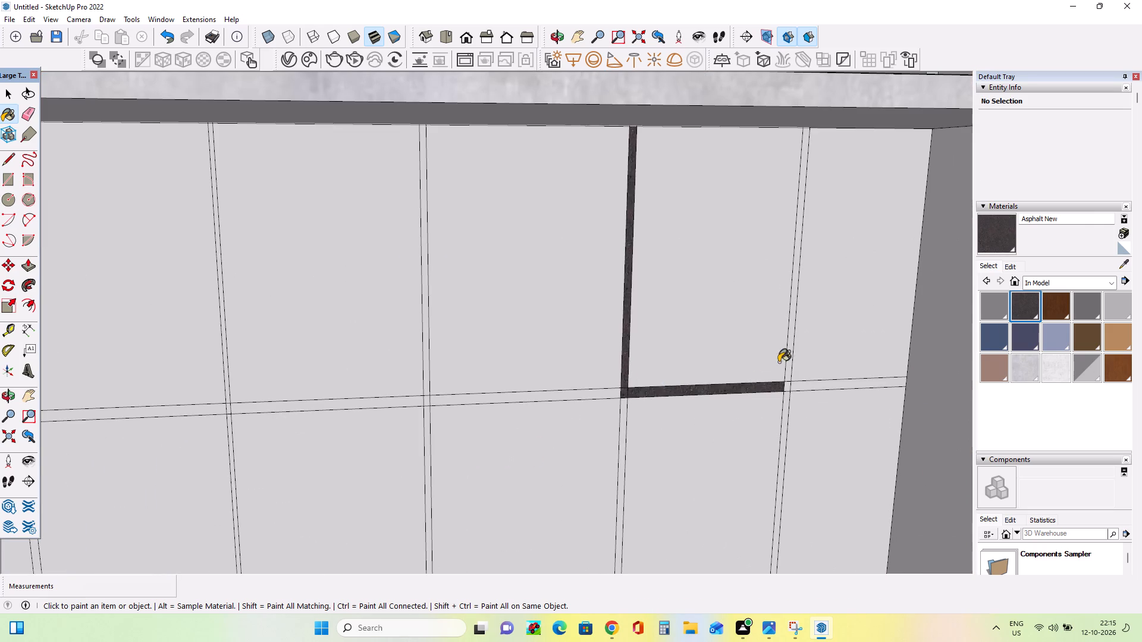
pyautogui.click(786, 369)
pyautogui.click(786, 388)
pyautogui.click(786, 376)
pyautogui.click(805, 383)
pyautogui.click(785, 411)
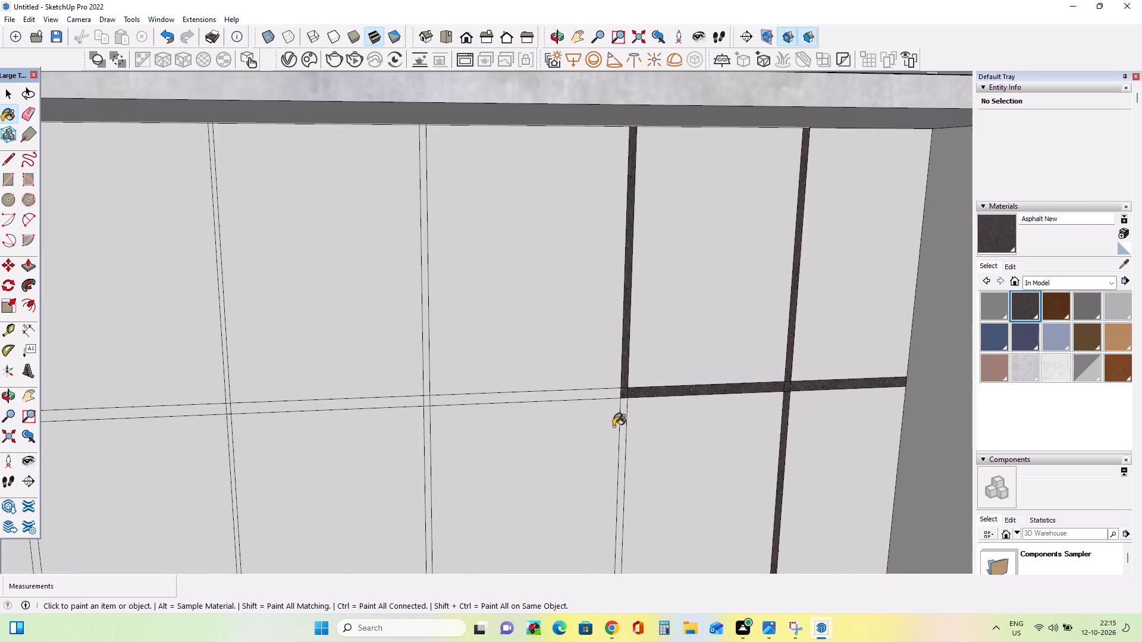
pyautogui.click(620, 427)
pyautogui.click(622, 417)
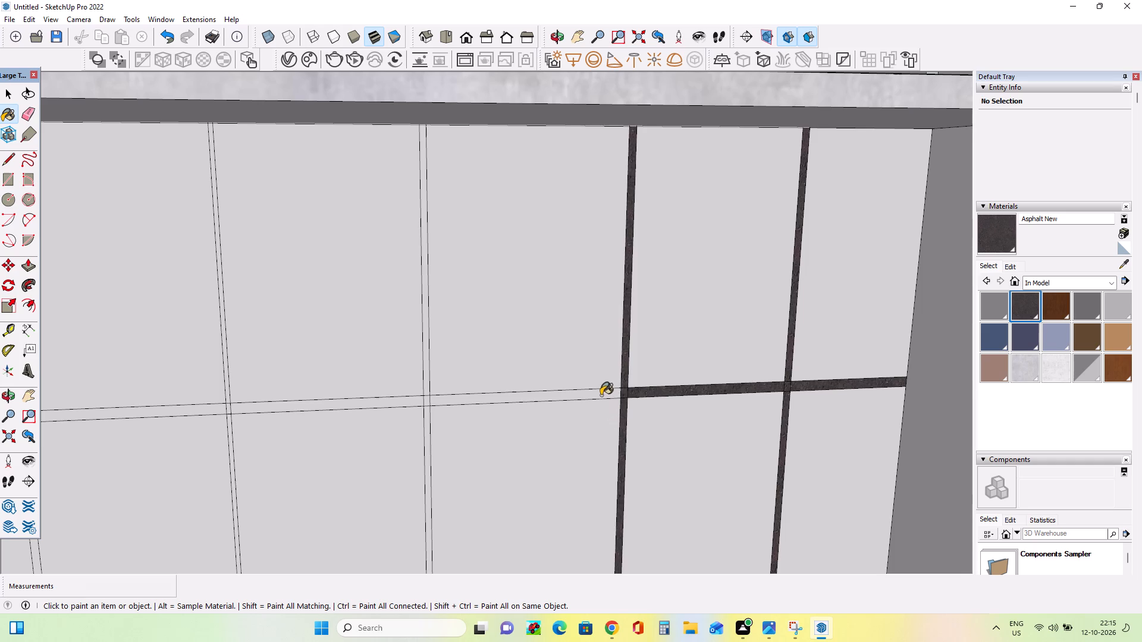
# Paint the lowest bay's second and third vertical strips and the crossbar between the first and fourth strips with Asphalt New.
pyautogui.click(600, 395)
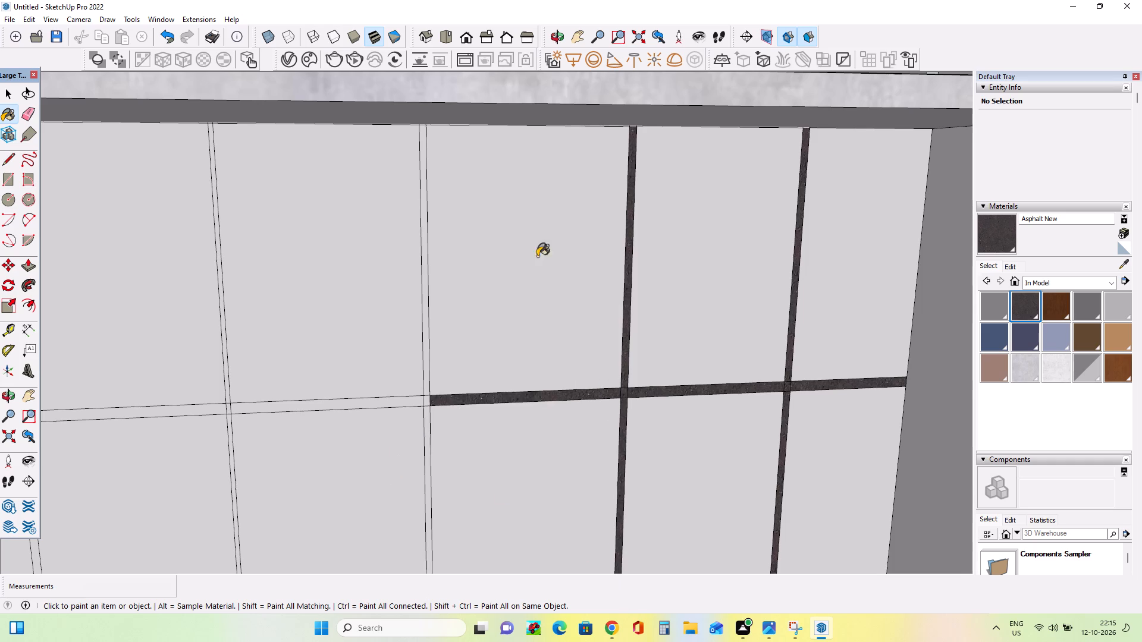
pyautogui.click(426, 379)
pyautogui.click(425, 399)
pyautogui.click(424, 421)
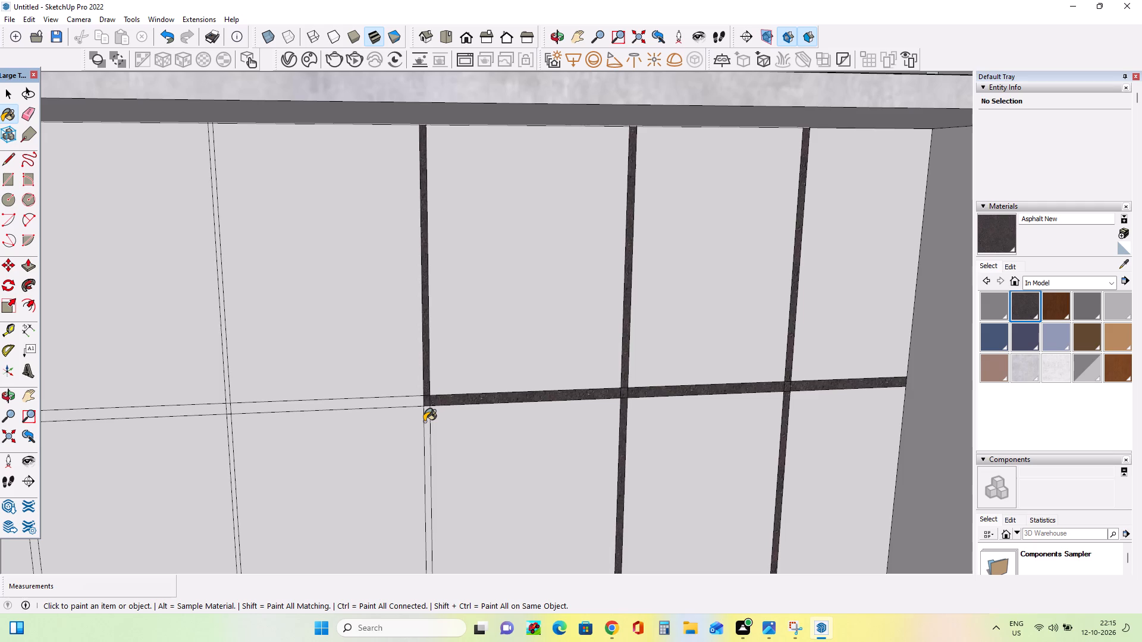
pyautogui.click(428, 419)
pyautogui.click(398, 401)
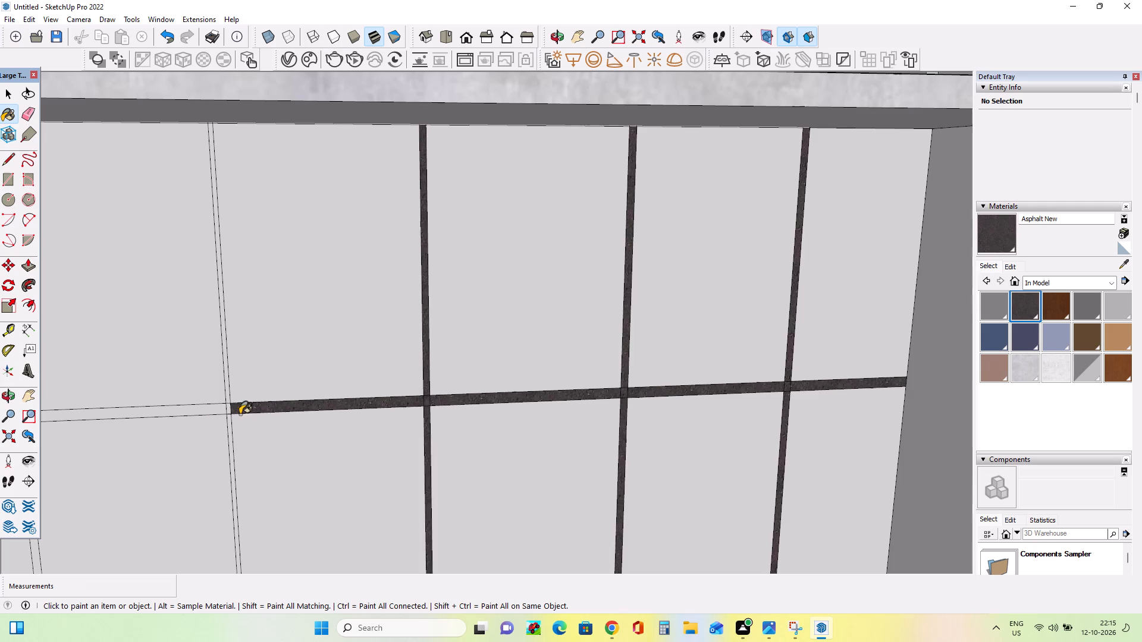
pyautogui.scroll(8, 230, 407)
pyautogui.click(230, 414)
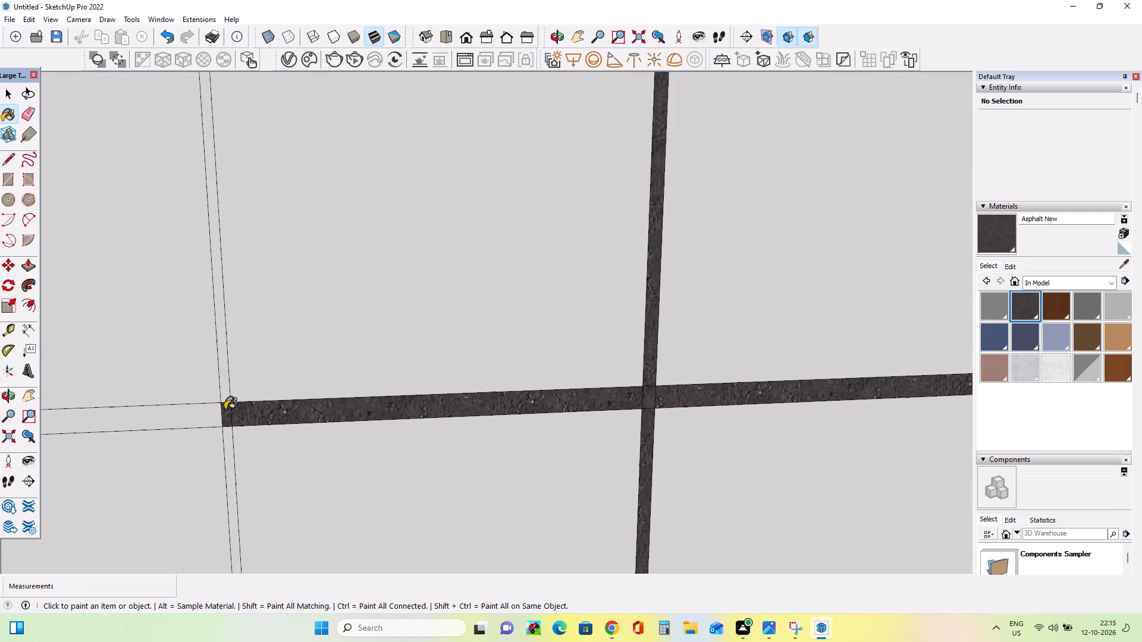
pyautogui.click(226, 382)
pyautogui.click(205, 407)
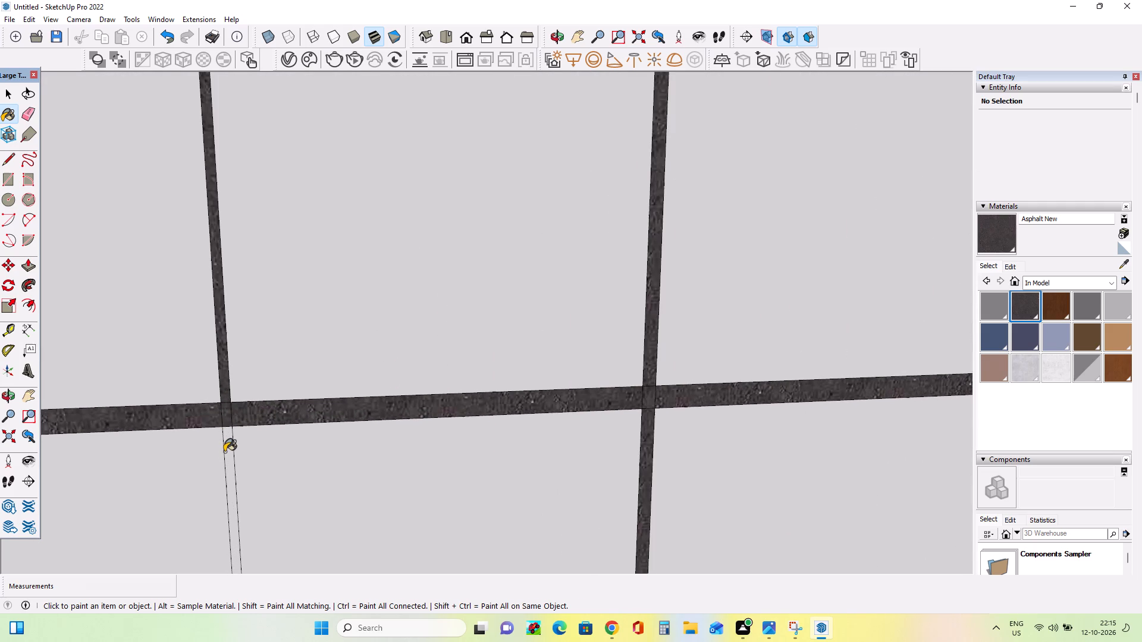
pyautogui.click(228, 452)
# Paint the lowest bay's first vertical strip and the remaining crossbar out to the wall's outer end with Asphalt New.
pyautogui.scroll(-19, 511, 350)
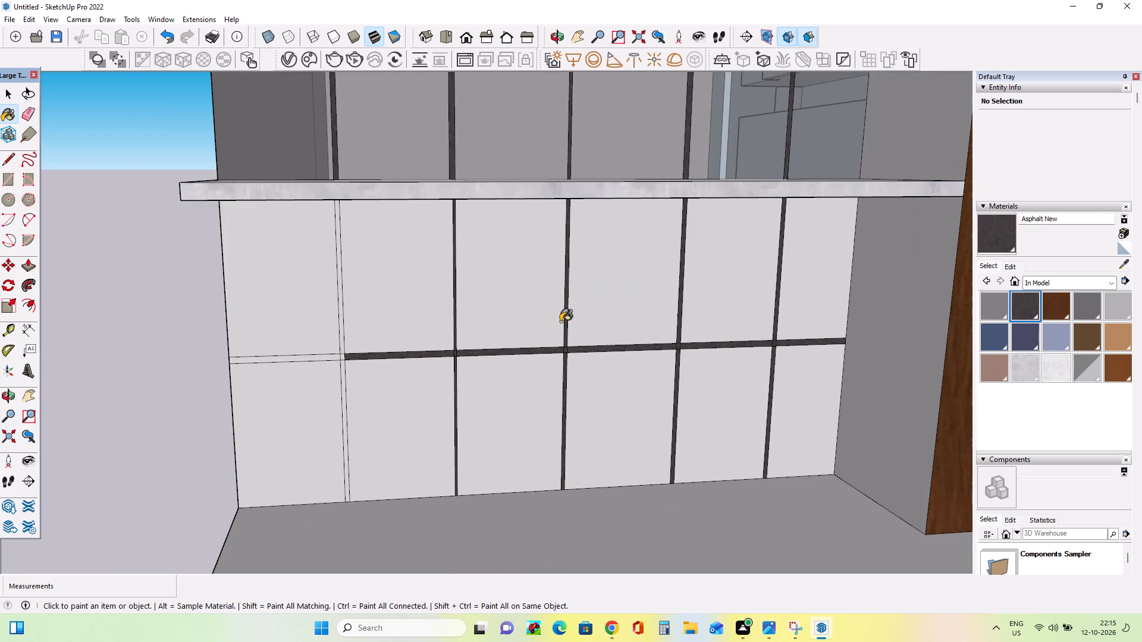
pyautogui.scroll(14, 254, 409)
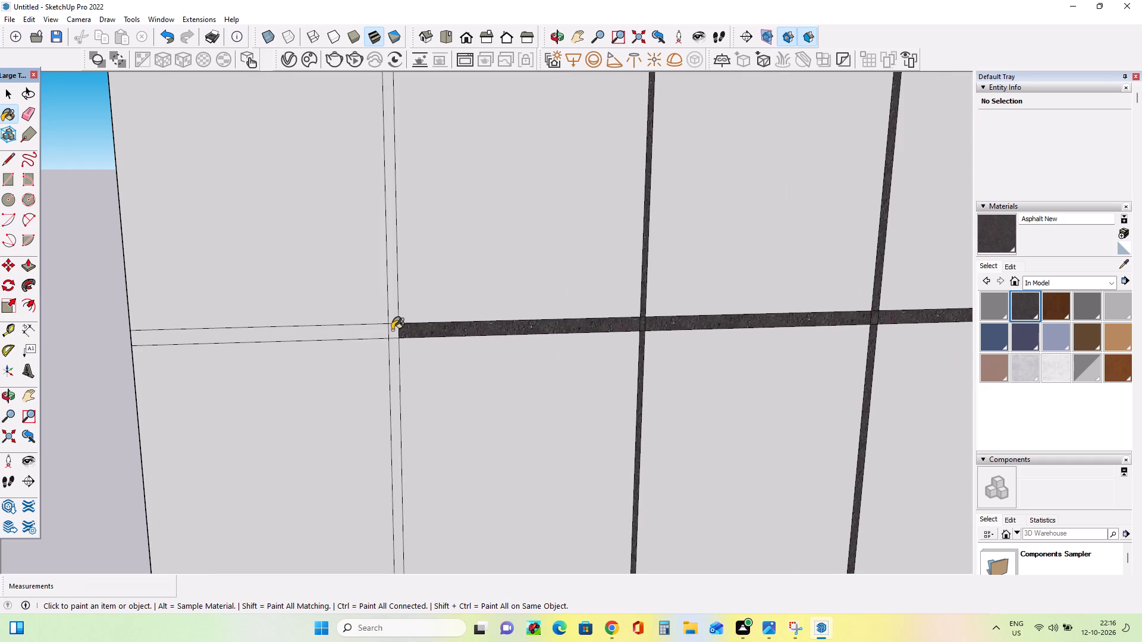
pyautogui.click(394, 331)
pyautogui.click(391, 315)
pyautogui.click(356, 339)
pyautogui.click(365, 334)
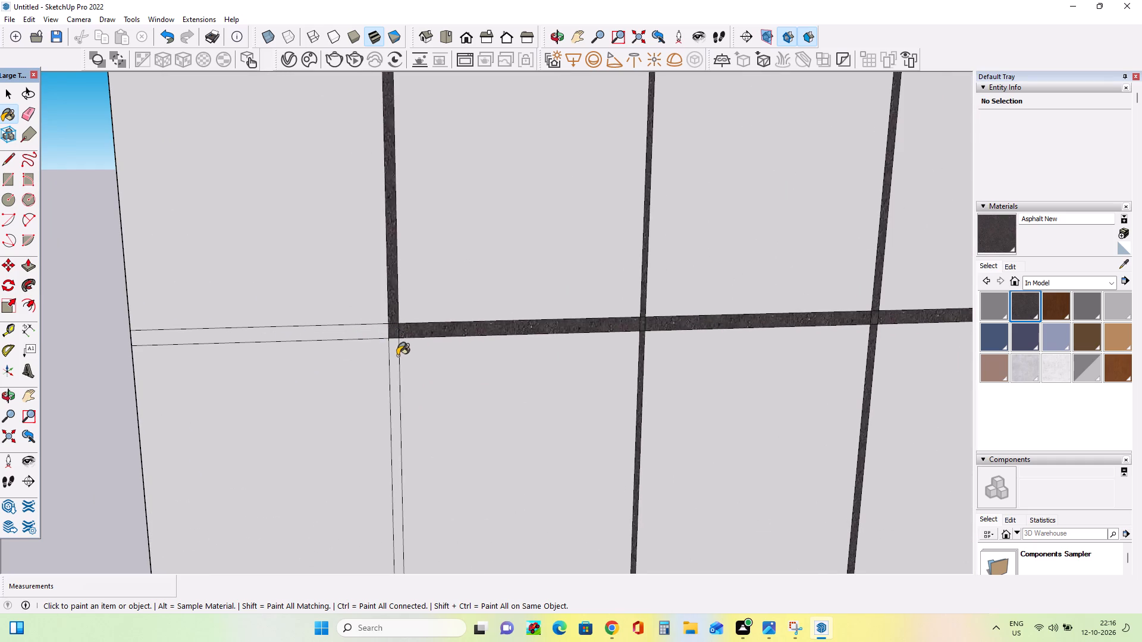
pyautogui.click(392, 357)
# Paint the eight panes in the four columns nearest the lowest bay's outer end with Translucent Glass Gray.
pyautogui.scroll(-3, 416, 326)
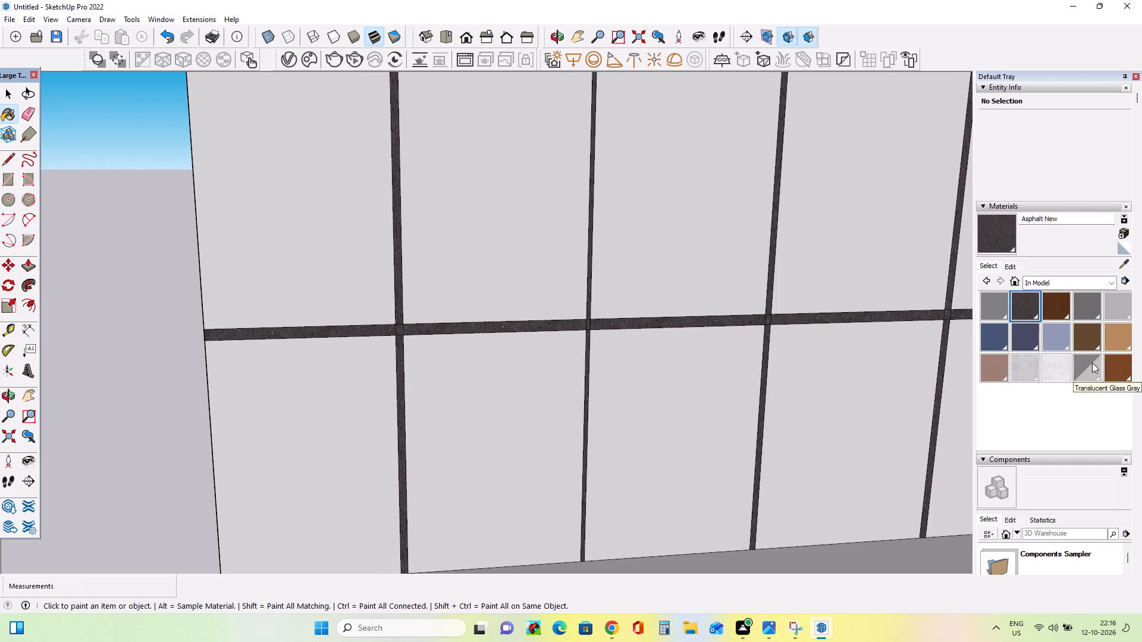
pyautogui.click(1092, 363)
pyautogui.click(632, 408)
pyautogui.click(645, 281)
pyautogui.click(868, 235)
pyautogui.click(879, 390)
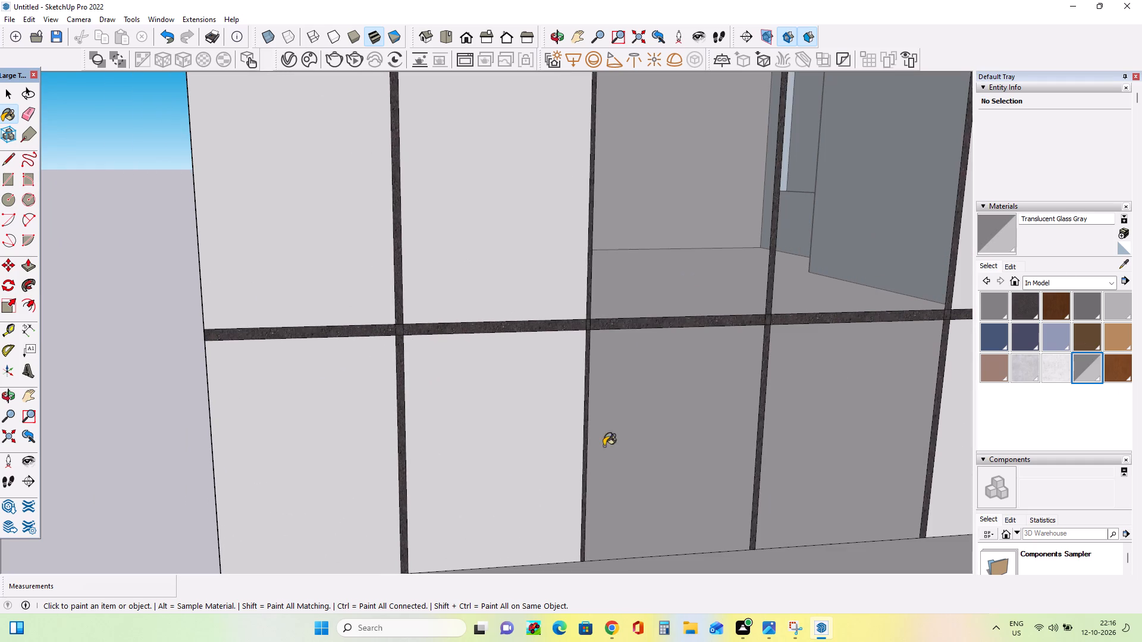
pyautogui.click(489, 471)
pyautogui.click(501, 301)
pyautogui.click(293, 298)
pyautogui.click(285, 427)
# Paint the lowest bay's remaining four panes, in the two columns nearest the wood portal, with Translucent Glass Gray.
pyautogui.scroll(-2, 291, 417)
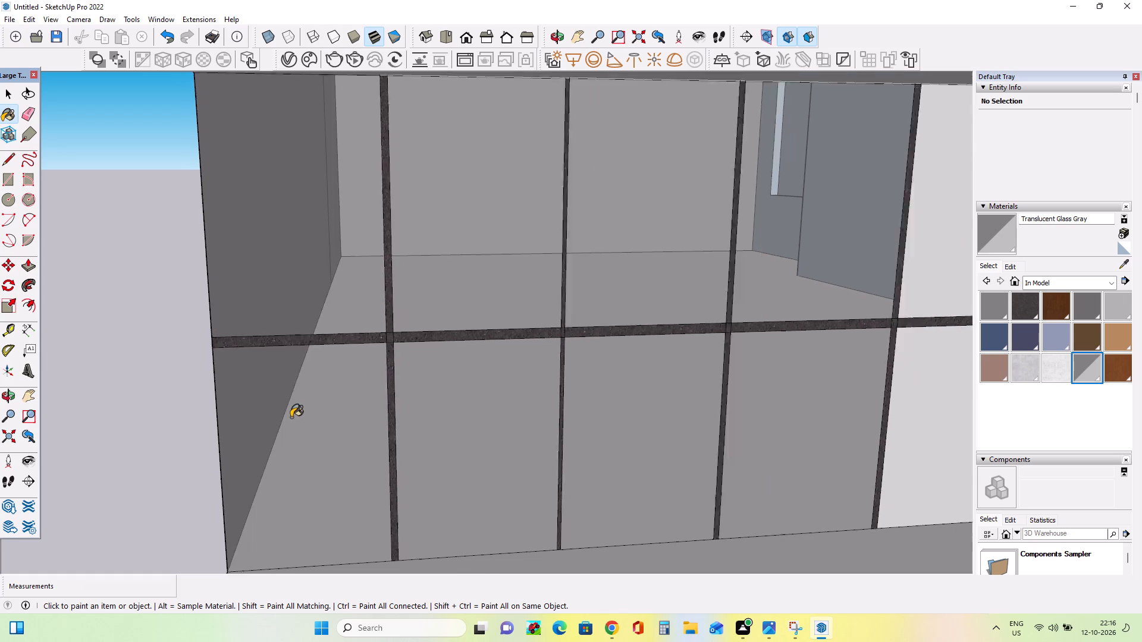
pyautogui.scroll(-9, 291, 417)
pyautogui.click(585, 355)
pyautogui.click(589, 420)
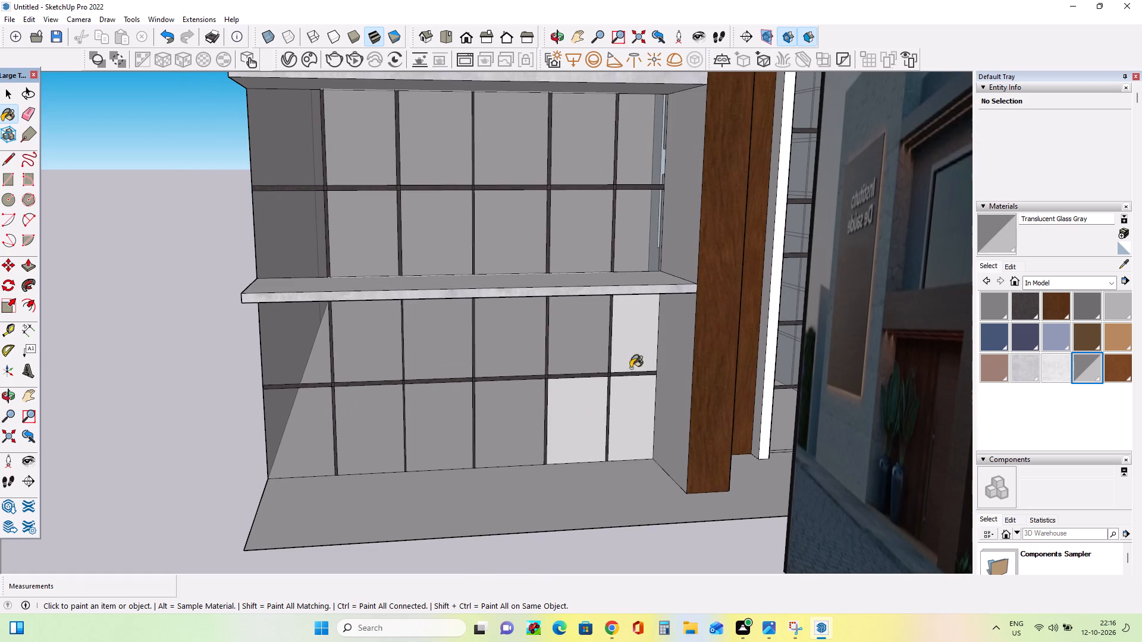
pyautogui.click(660, 314)
pyautogui.hotkey('ctrl', 'z')
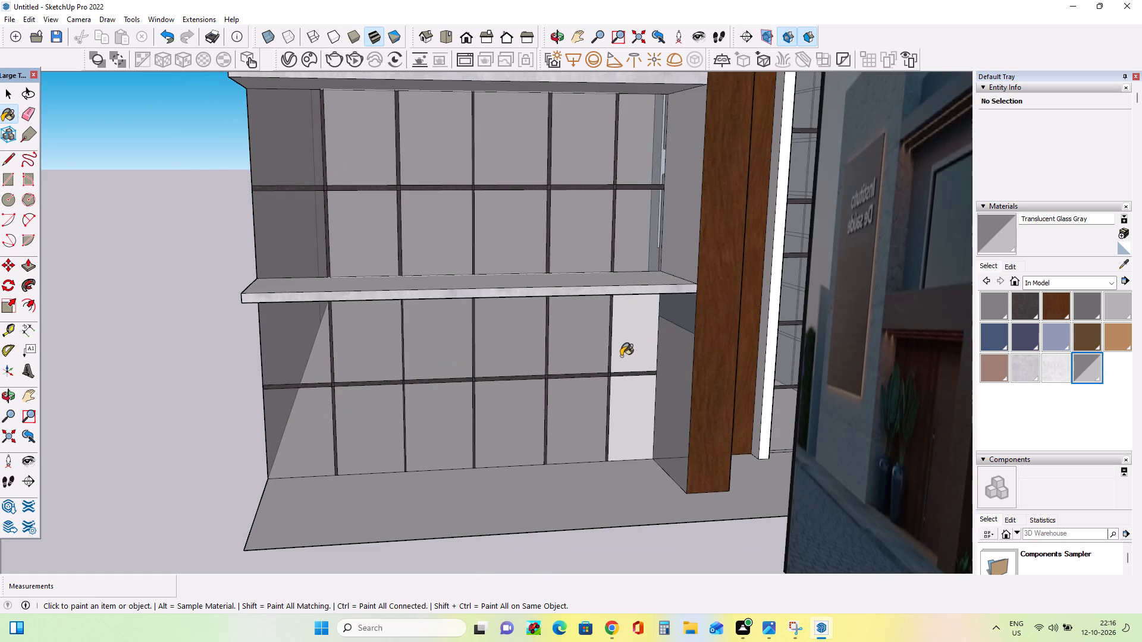
pyautogui.click(620, 355)
pyautogui.click(629, 421)
# Review the side-wall glazing, glazed corner and wood portals from the front and compare them with the reference image.
pyautogui.moveTo(632, 428); pyautogui.dragTo(510, 410, button='middle')
pyautogui.scroll(1, 559, 411)
pyautogui.scroll(-2, 510, 410)
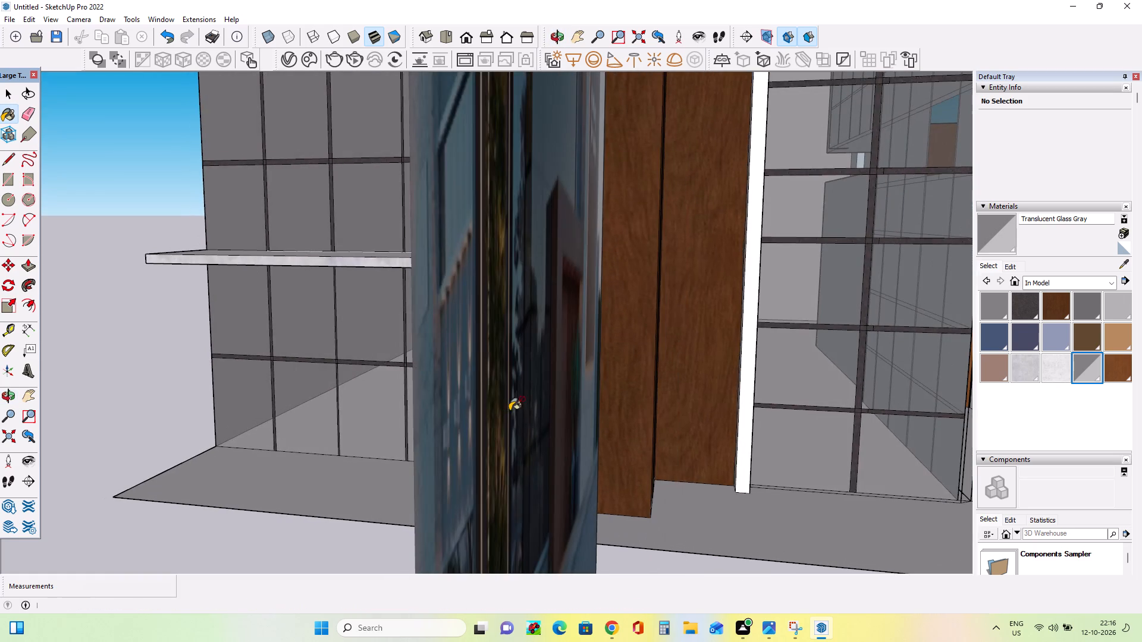
pyautogui.scroll(-17, 520, 404)
pyautogui.moveTo(728, 404); pyautogui.dragTo(636, 401, button='middle')
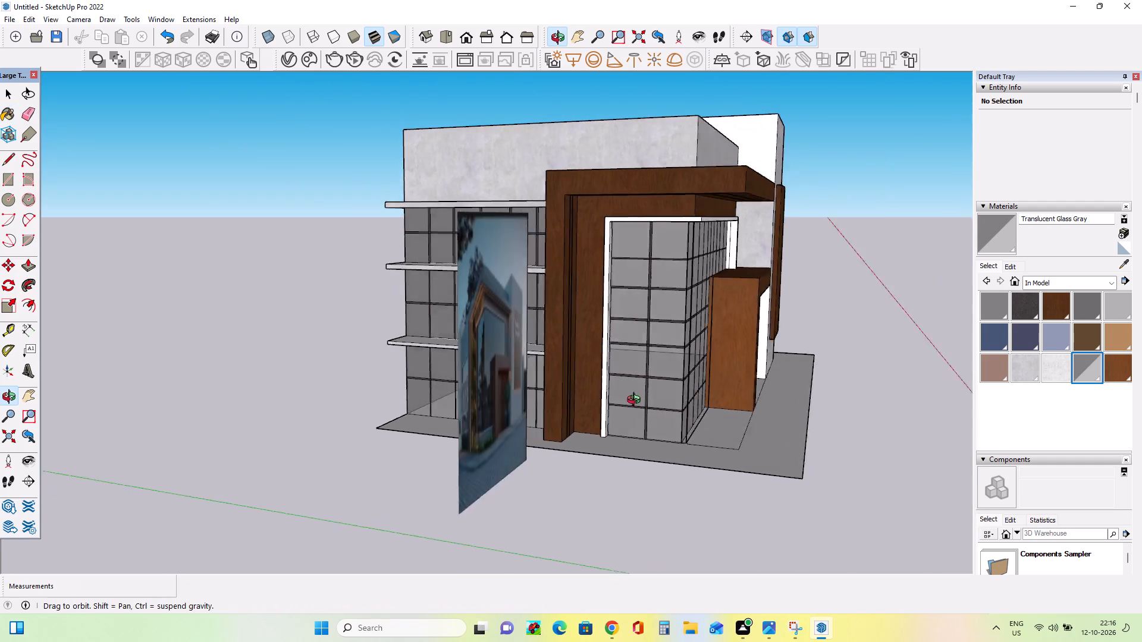
pyautogui.moveTo(636, 401); pyautogui.dragTo(475, 399, button='middle')
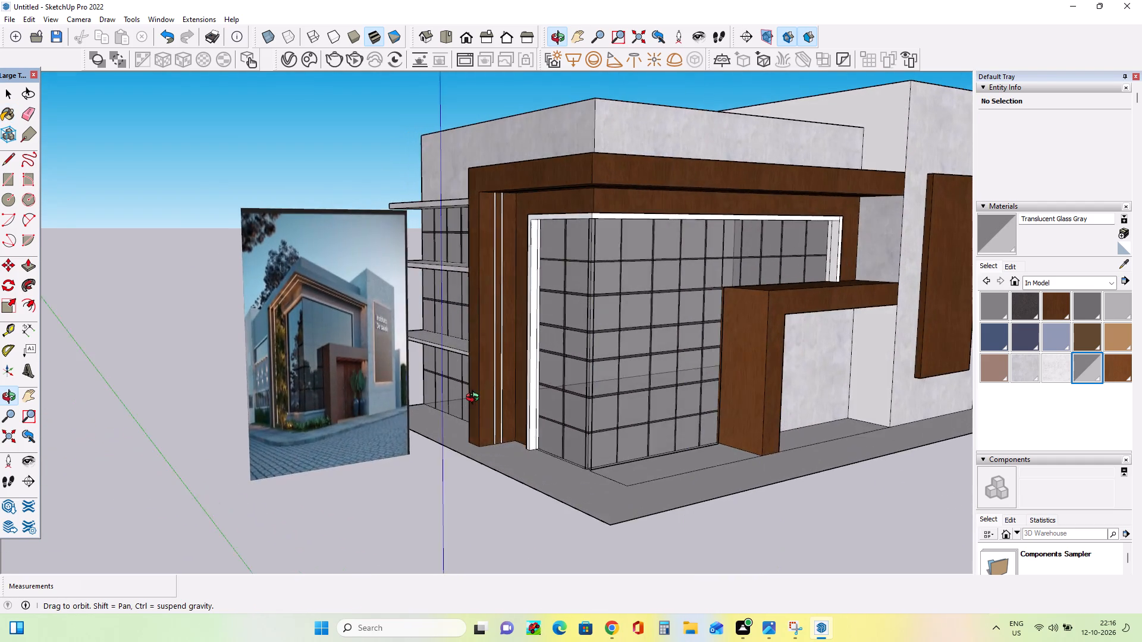
pyautogui.moveTo(475, 399); pyautogui.dragTo(471, 389, button='middle')
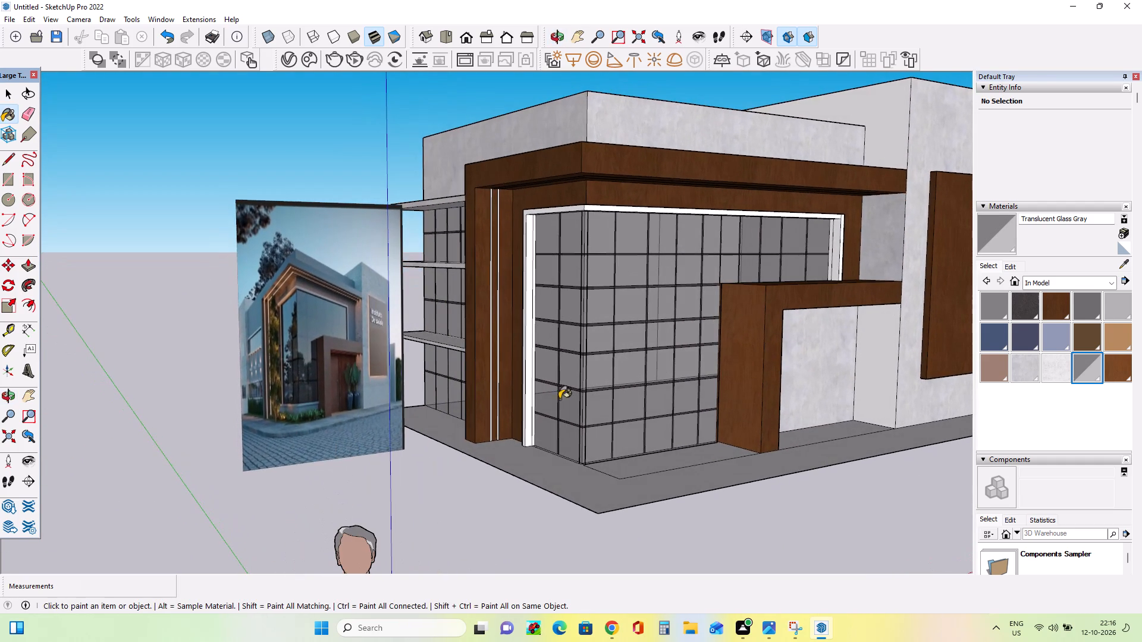
pyautogui.scroll(-3, 586, 393)
pyautogui.moveTo(664, 410); pyautogui.dragTo(652, 404, button='middle')
pyautogui.scroll(3, 613, 404)
pyautogui.moveTo(613, 404); pyautogui.dragTo(619, 418, button='middle')
pyautogui.scroll(8, 318, 405)
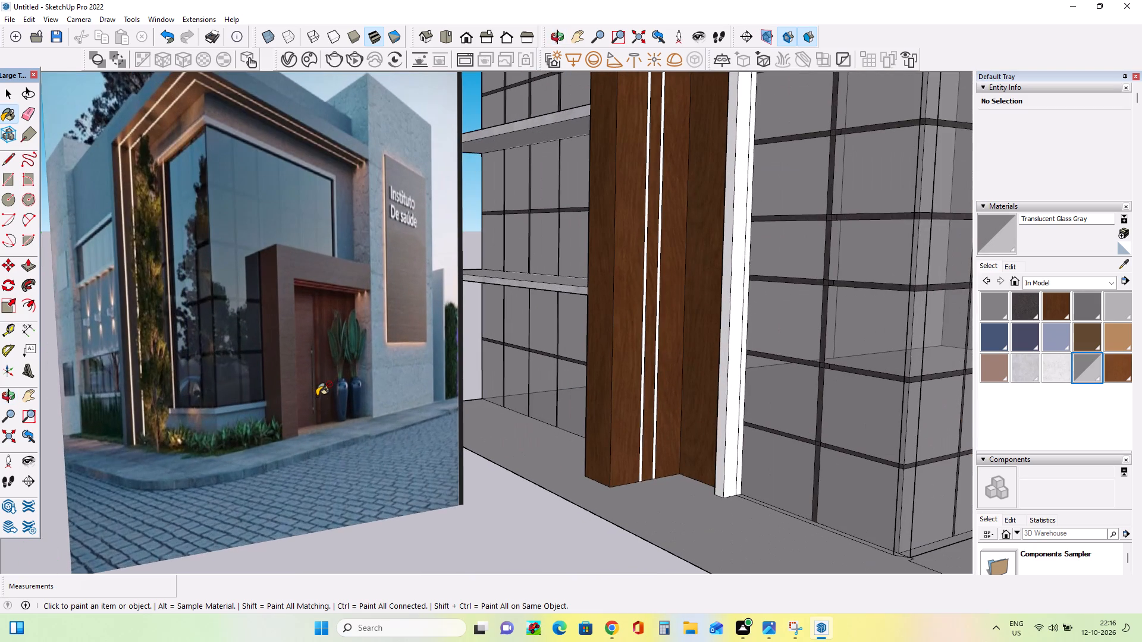
pyautogui.scroll(-8, 318, 395)
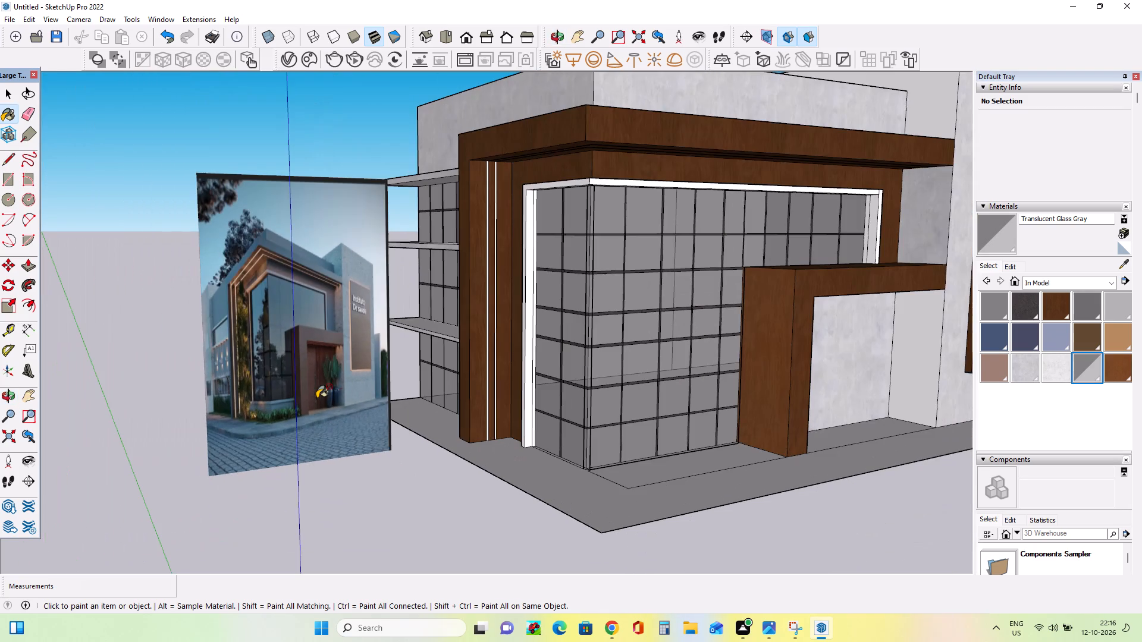
# Examine the base of the glazed corner, planting bed and curb in the reference image and compare them with the model.
pyautogui.moveTo(618, 487); pyautogui.dragTo(630, 509, button='middle')
pyautogui.scroll(11, 294, 464)
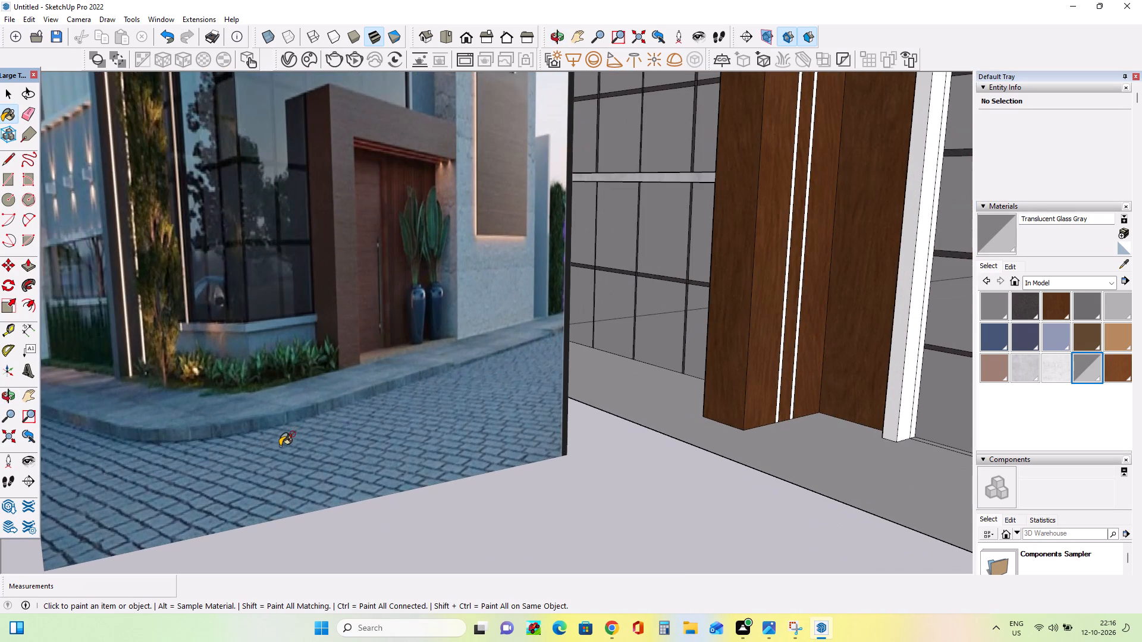
pyautogui.scroll(-9, 281, 445)
pyautogui.moveTo(980, 613); pyautogui.dragTo(989, 641, button='middle')
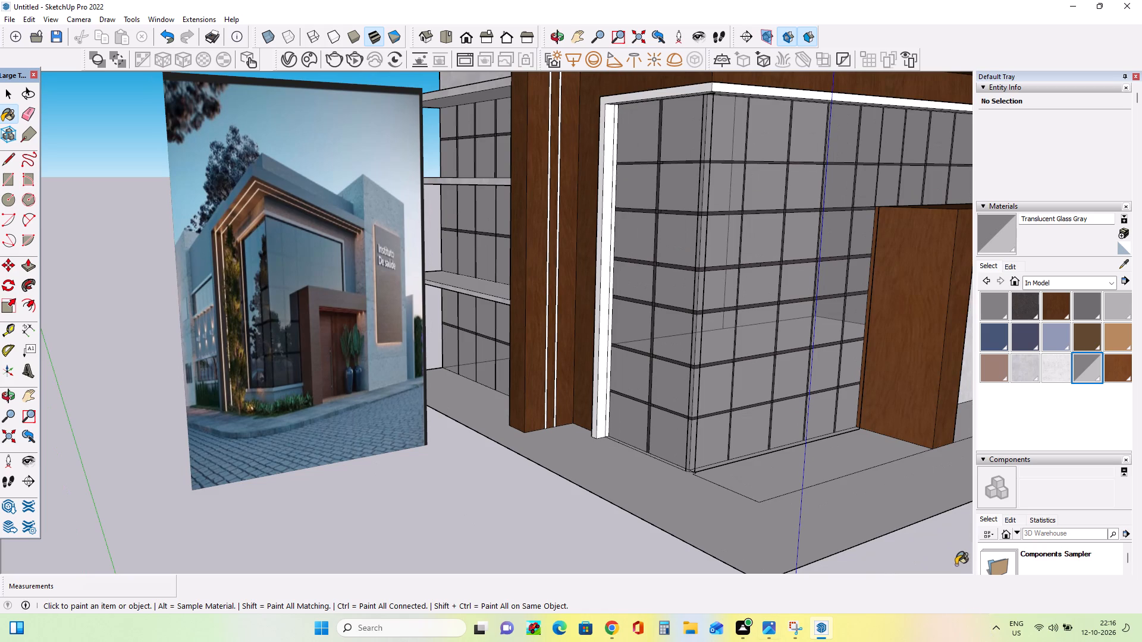
pyautogui.moveTo(952, 551); pyautogui.dragTo(971, 598, button='middle')
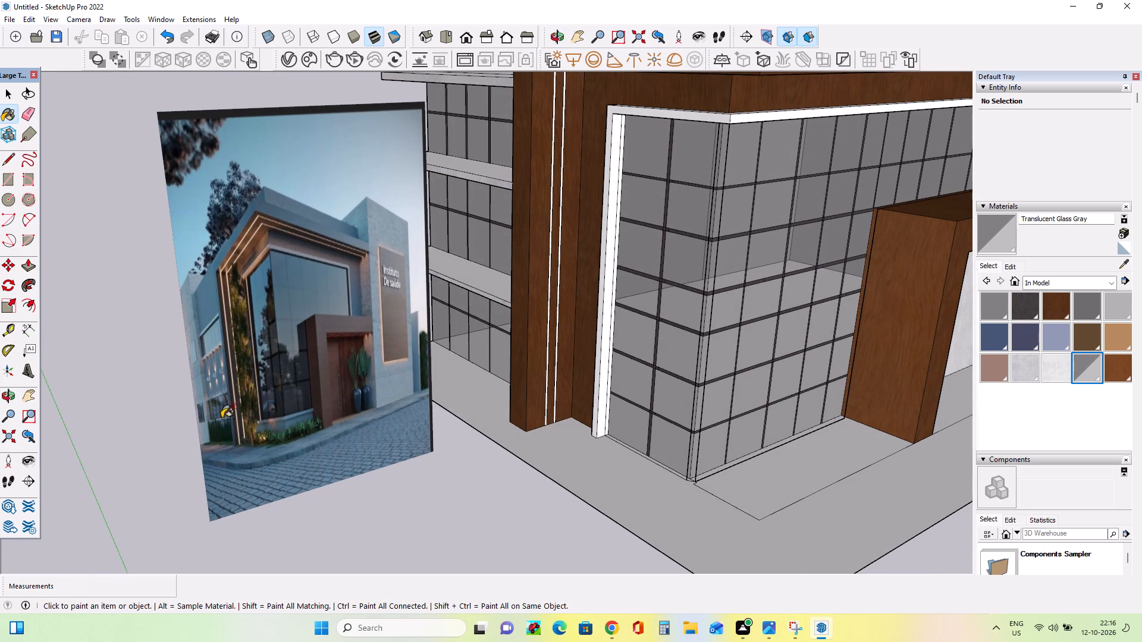
pyautogui.scroll(15, 222, 417)
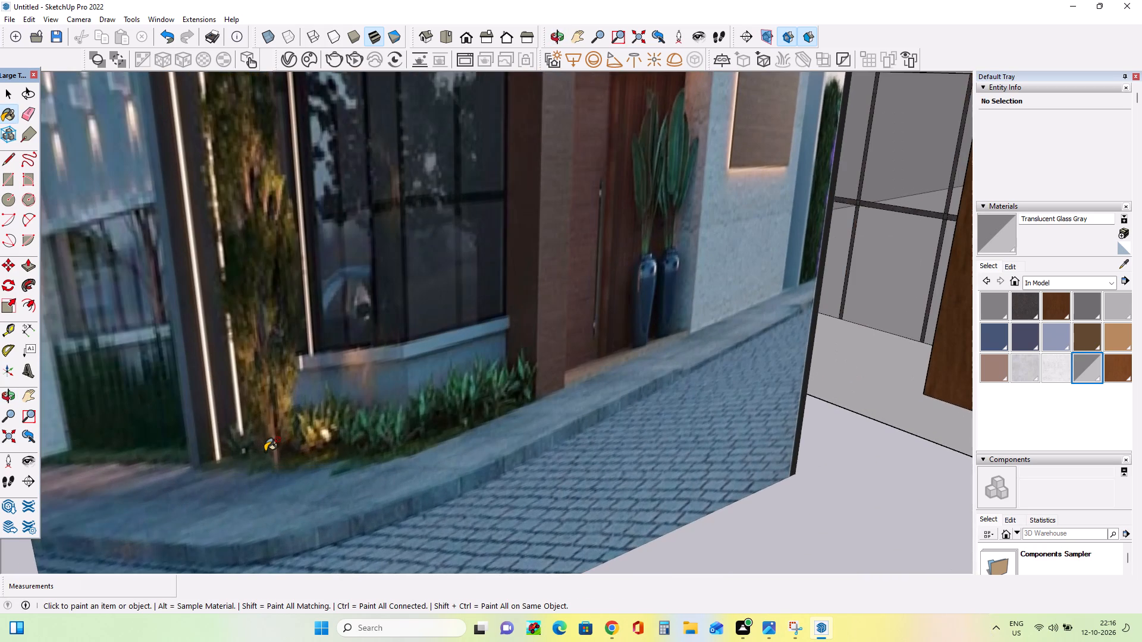
pyautogui.scroll(-10, 266, 451)
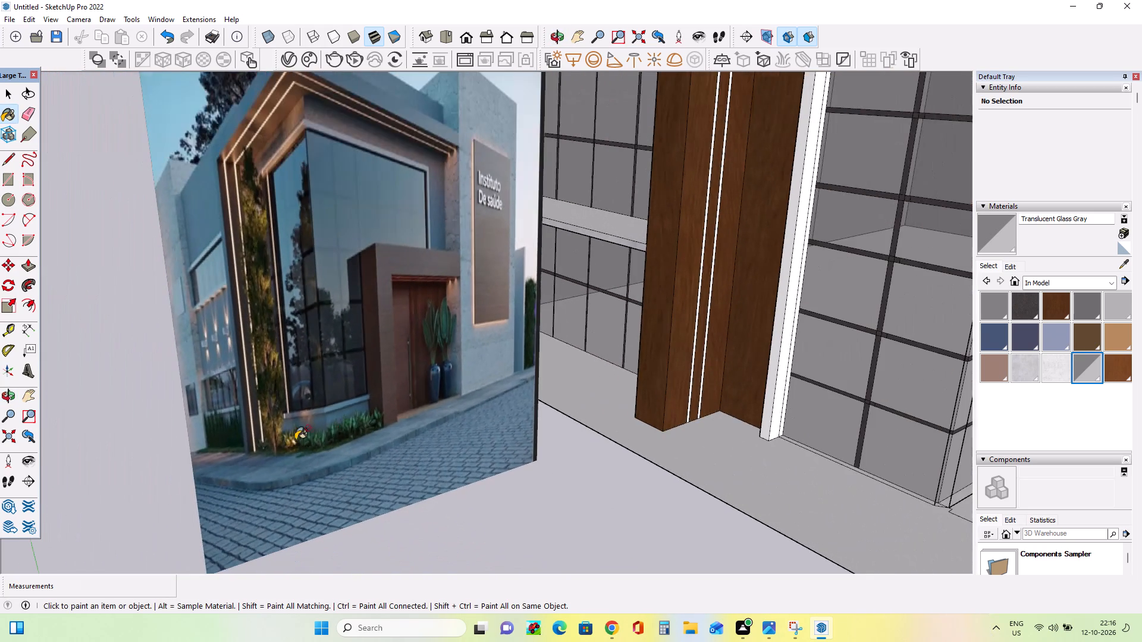
pyautogui.scroll(-1, 297, 439)
pyautogui.scroll(-7, 666, 490)
pyautogui.moveTo(816, 482); pyautogui.dragTo(751, 481, button='middle')
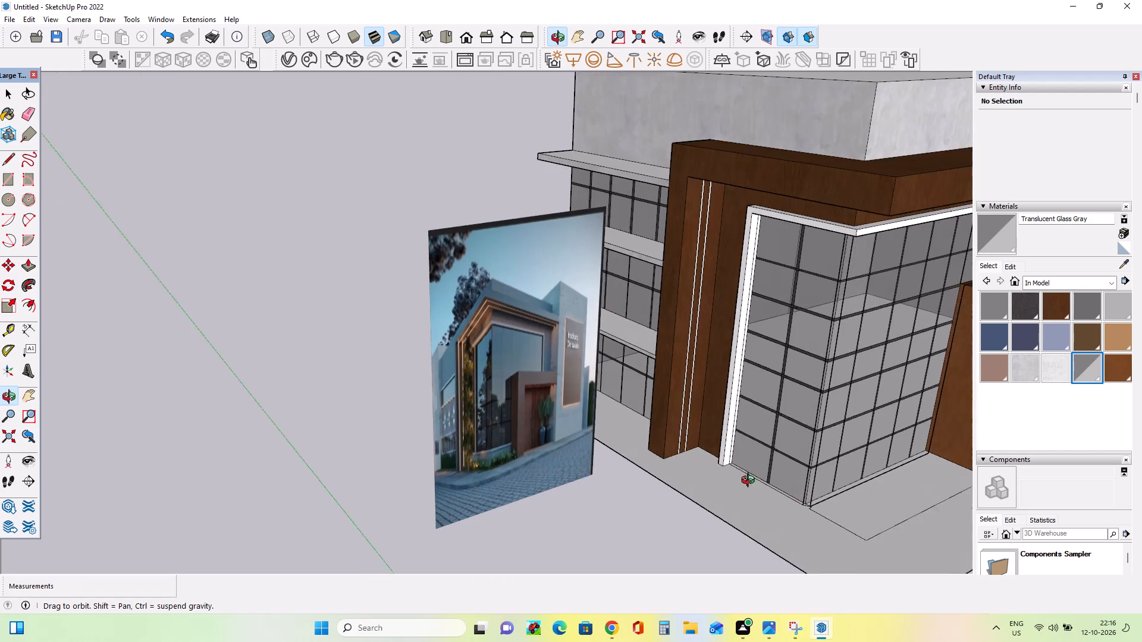
pyautogui.moveTo(751, 481); pyautogui.dragTo(749, 480, button='middle')
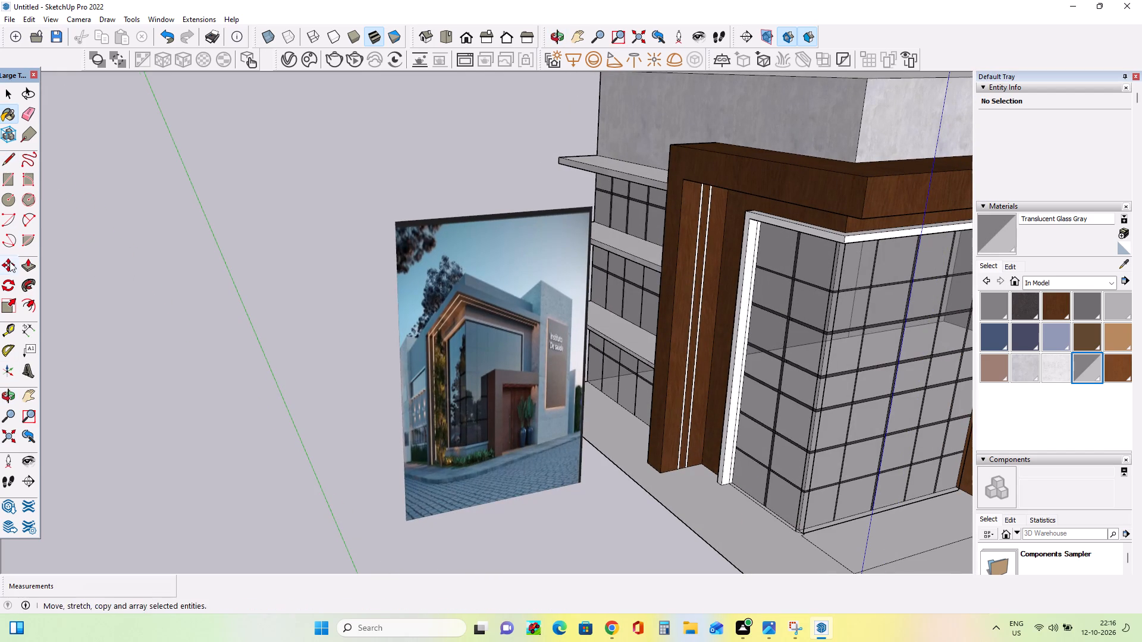
# Draw a floor rectangle about 7 ft 1 in by 2.3 in from the side wood portal's light strip to just past the glazed corner.
pyautogui.click(4, 179)
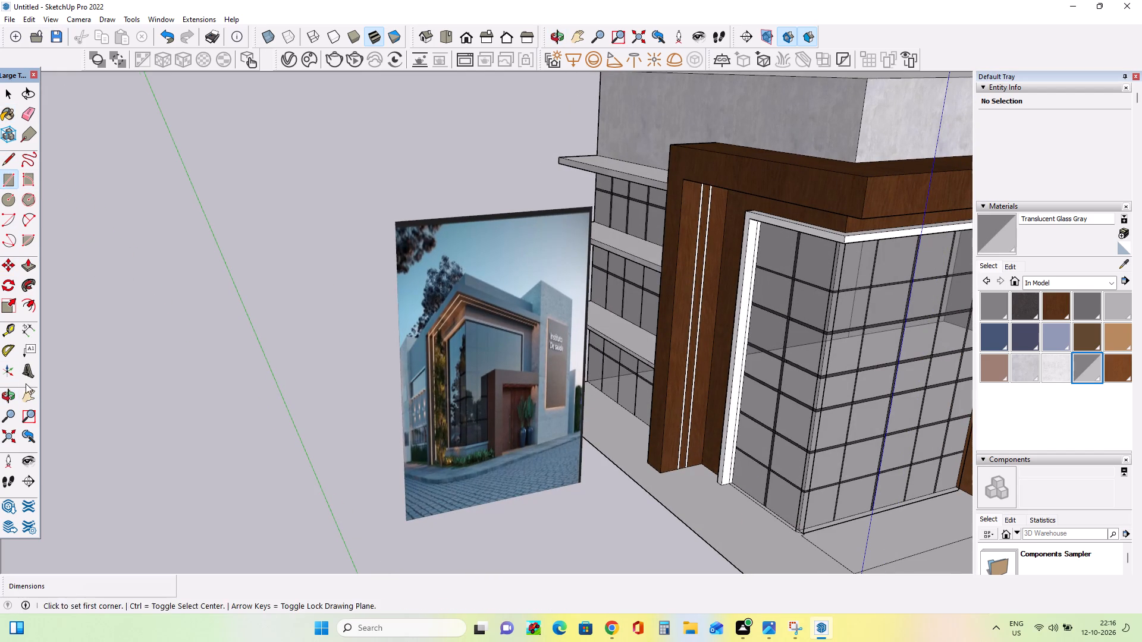
pyautogui.click(28, 395)
pyautogui.moveTo(605, 338); pyautogui.dragTo(459, 220)
pyautogui.moveTo(644, 401); pyautogui.dragTo(668, 424, button='middle')
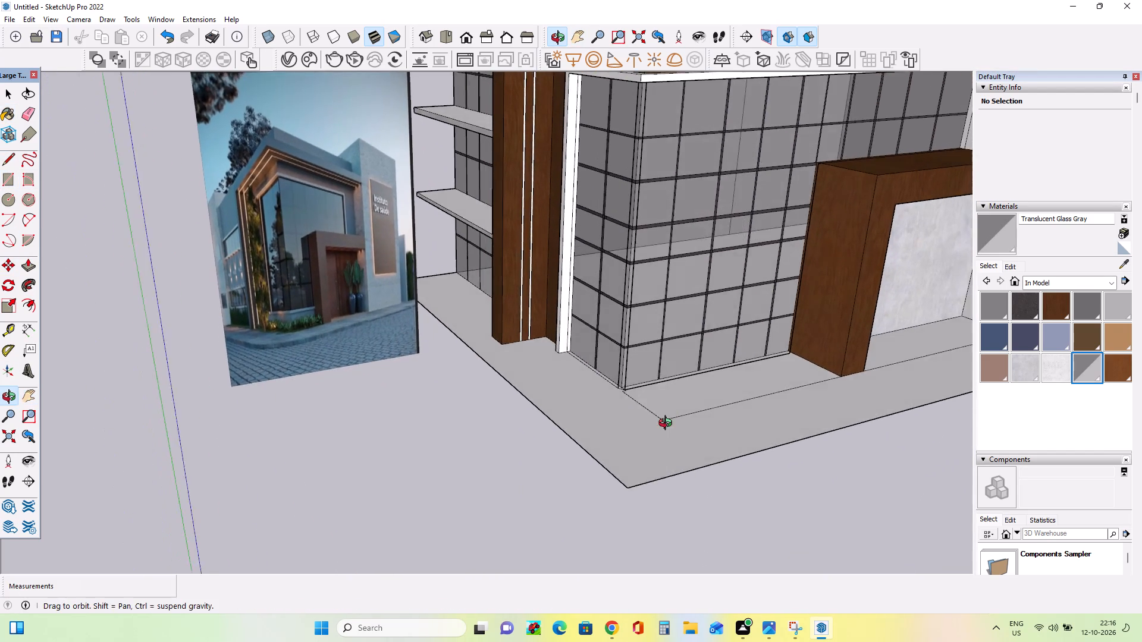
pyautogui.moveTo(668, 424); pyautogui.dragTo(706, 427, button='middle')
pyautogui.scroll(6, 592, 379)
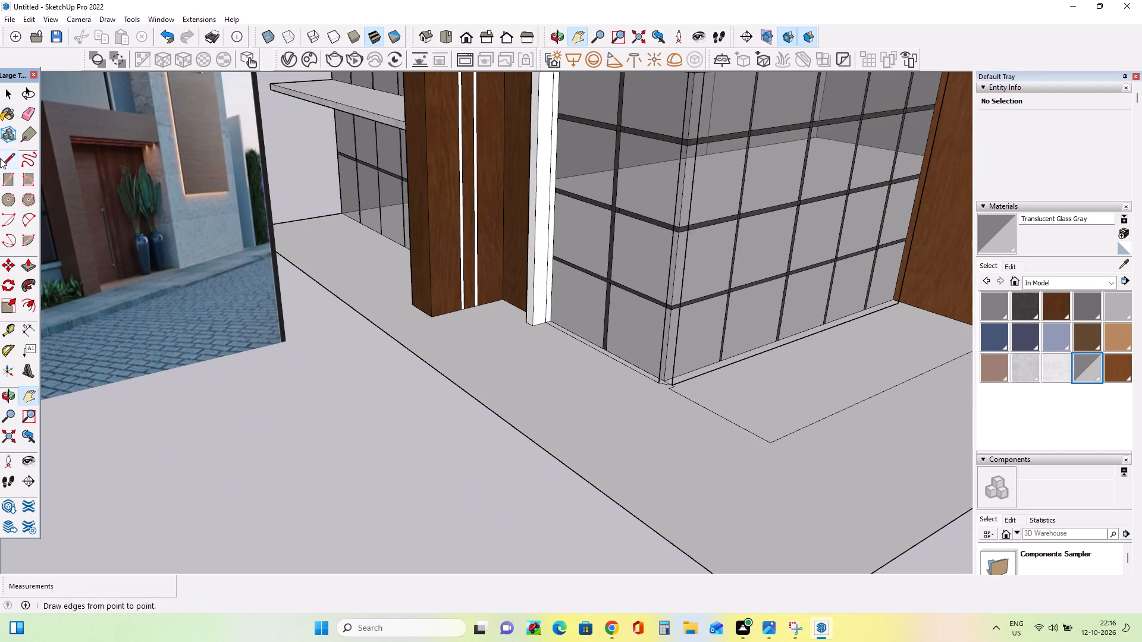
pyautogui.click(6, 186)
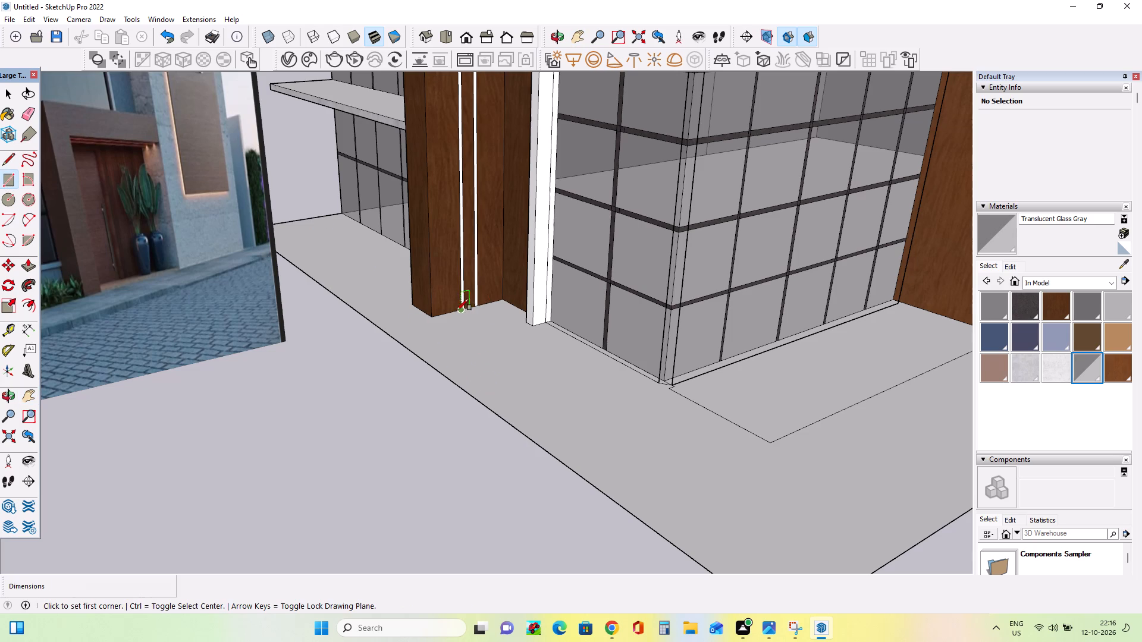
pyautogui.click(474, 307)
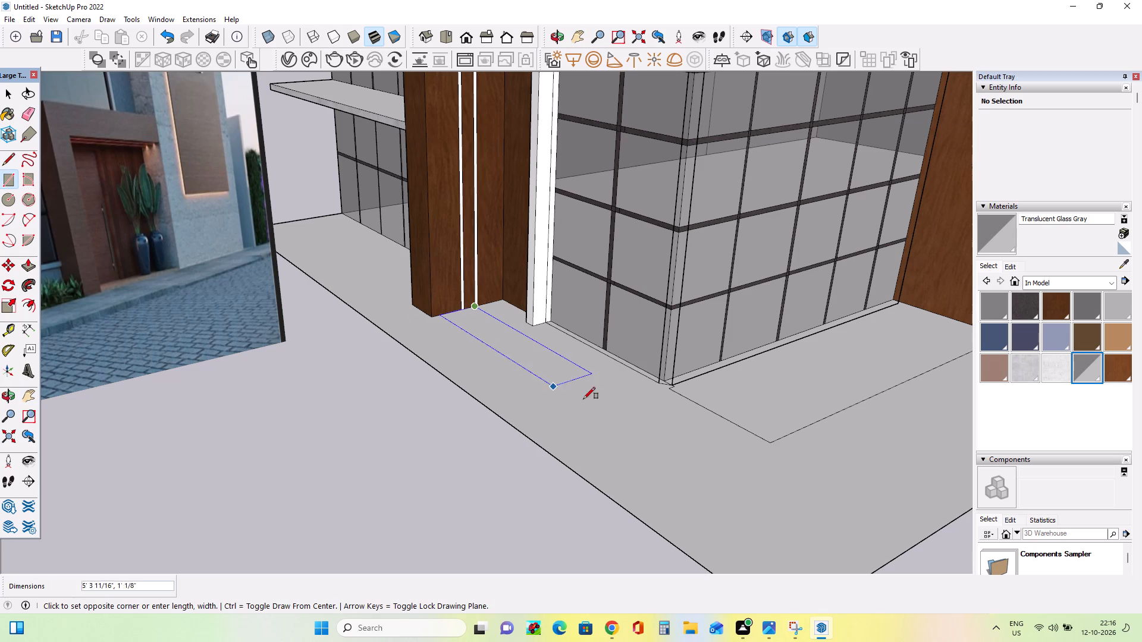
pyautogui.scroll(2, 716, 459)
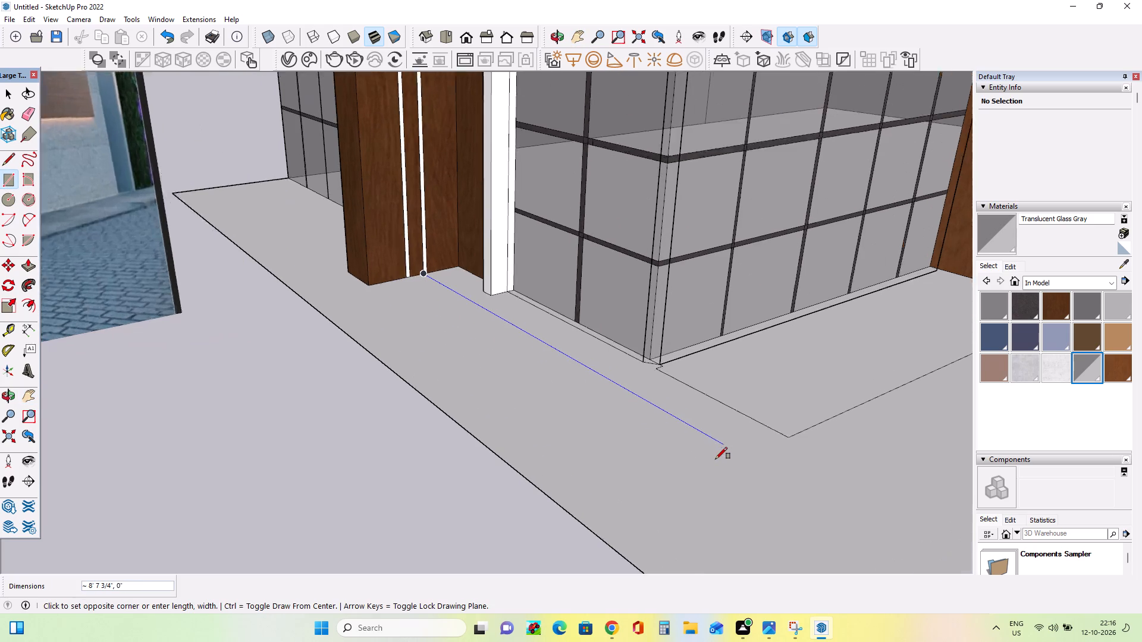
pyautogui.scroll(2, 716, 459)
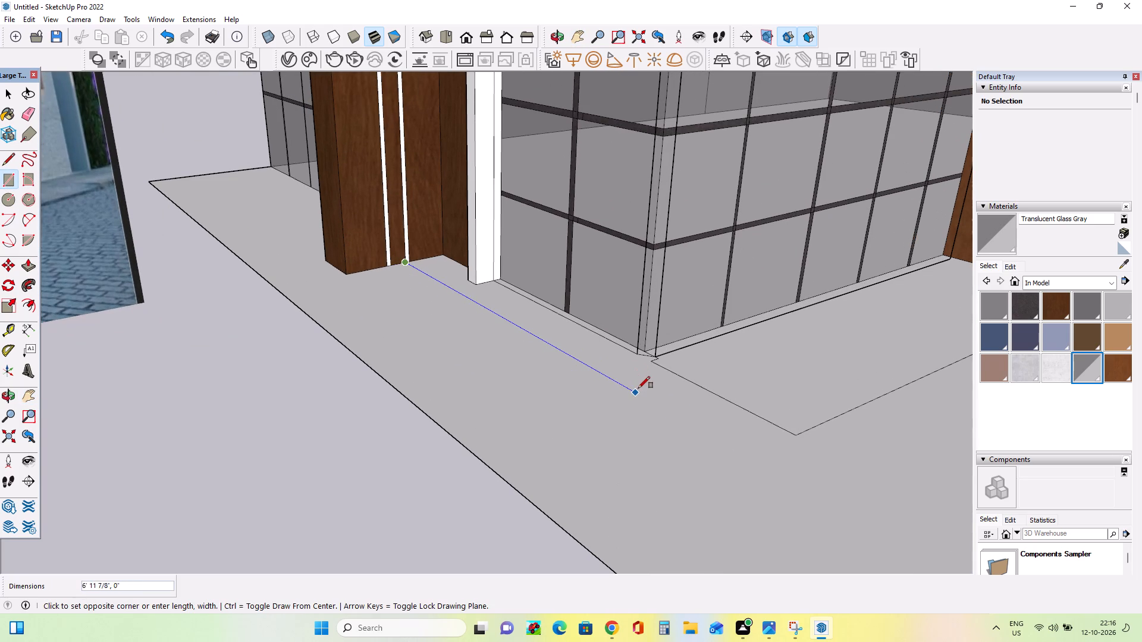
pyautogui.scroll(4, 639, 387)
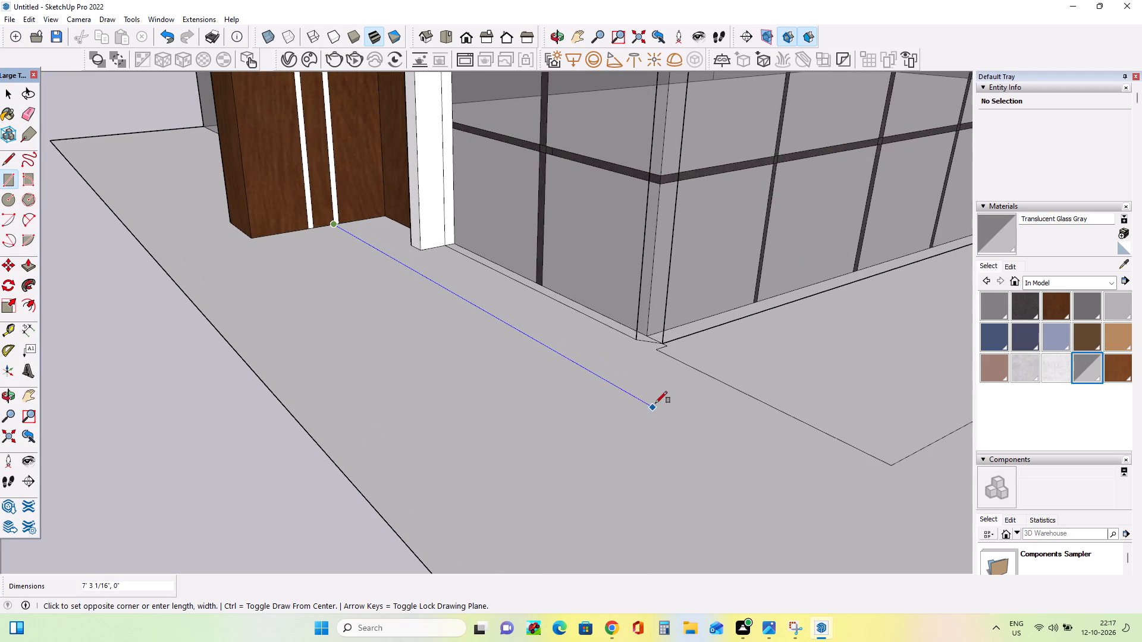
pyautogui.scroll(4, 660, 398)
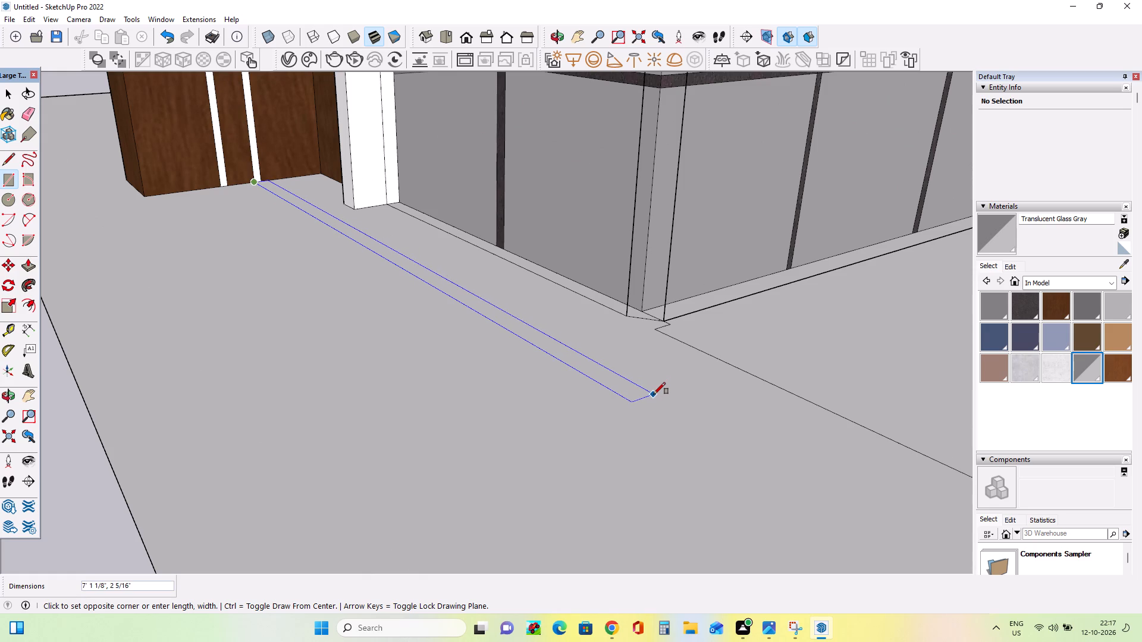
pyautogui.click(654, 394)
# Erase the outermost leftover vertical edge at the foot of the glazed corner.
pyautogui.moveTo(697, 401); pyautogui.dragTo(604, 399, button='middle')
pyautogui.scroll(-4, 589, 391)
pyautogui.moveTo(647, 363); pyautogui.dragTo(648, 367, button='middle')
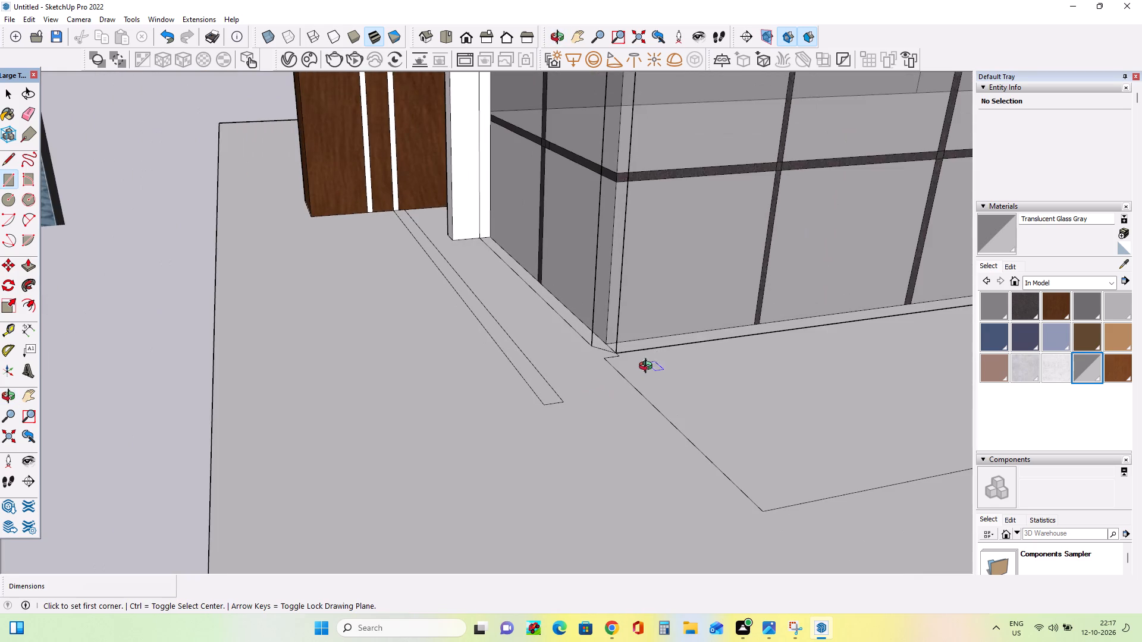
pyautogui.moveTo(648, 367); pyautogui.dragTo(658, 423, button='middle')
pyautogui.scroll(8, 622, 405)
pyautogui.moveTo(621, 403); pyautogui.dragTo(628, 433, button='middle')
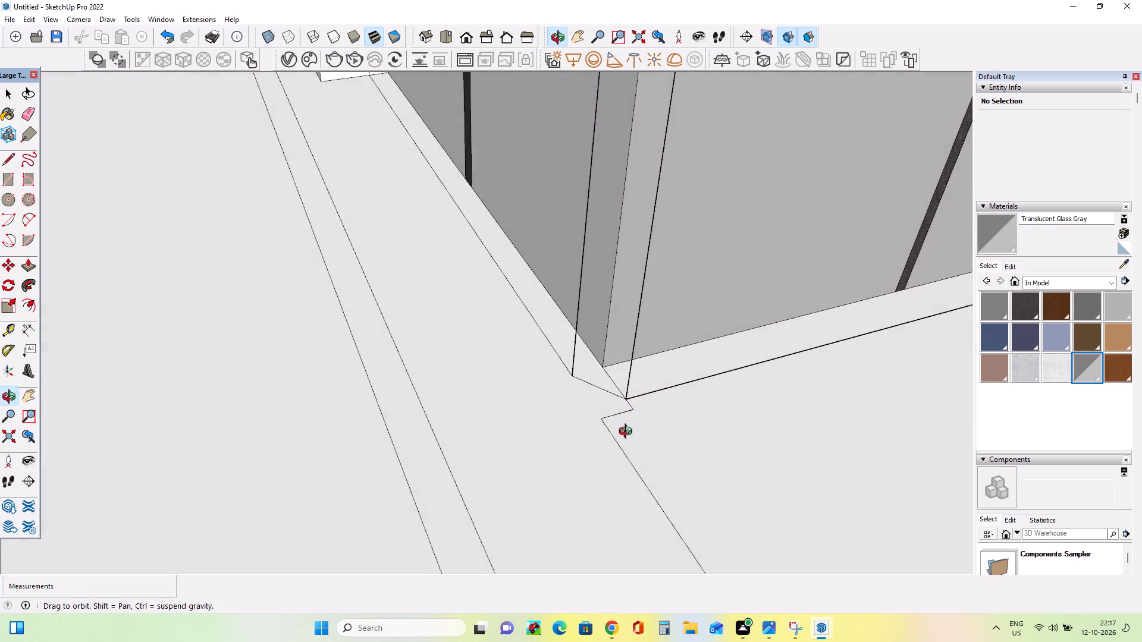
pyautogui.moveTo(628, 433); pyautogui.dragTo(591, 427, button='middle')
pyautogui.scroll(-10, 591, 427)
pyautogui.scroll(-5, 717, 418)
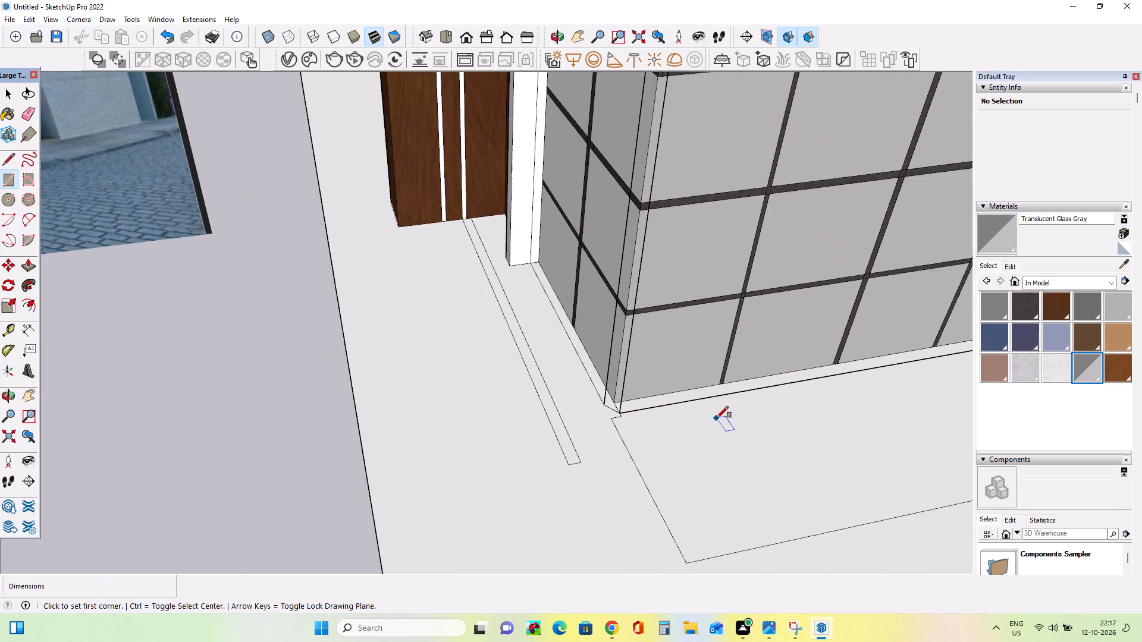
pyautogui.scroll(-4, 716, 417)
pyautogui.moveTo(707, 419); pyautogui.dragTo(636, 417, button='middle')
pyautogui.scroll(-4, 701, 417)
pyautogui.moveTo(621, 437); pyautogui.dragTo(630, 363, button='middle')
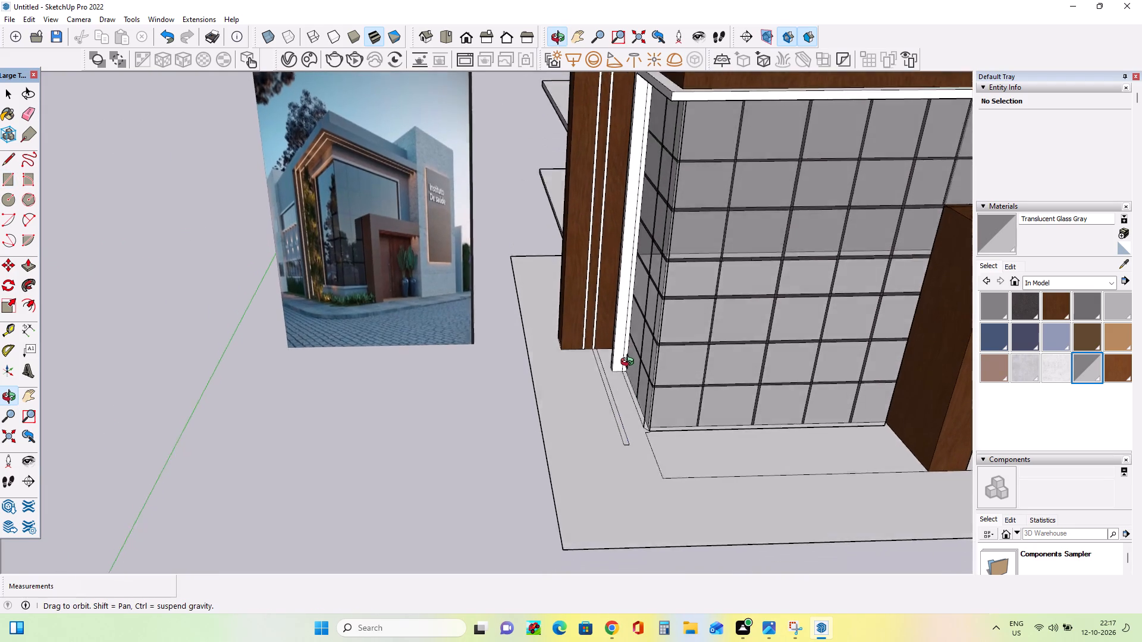
pyautogui.moveTo(630, 363); pyautogui.dragTo(635, 328, button='middle')
pyautogui.moveTo(658, 456); pyautogui.dragTo(666, 473, button='middle')
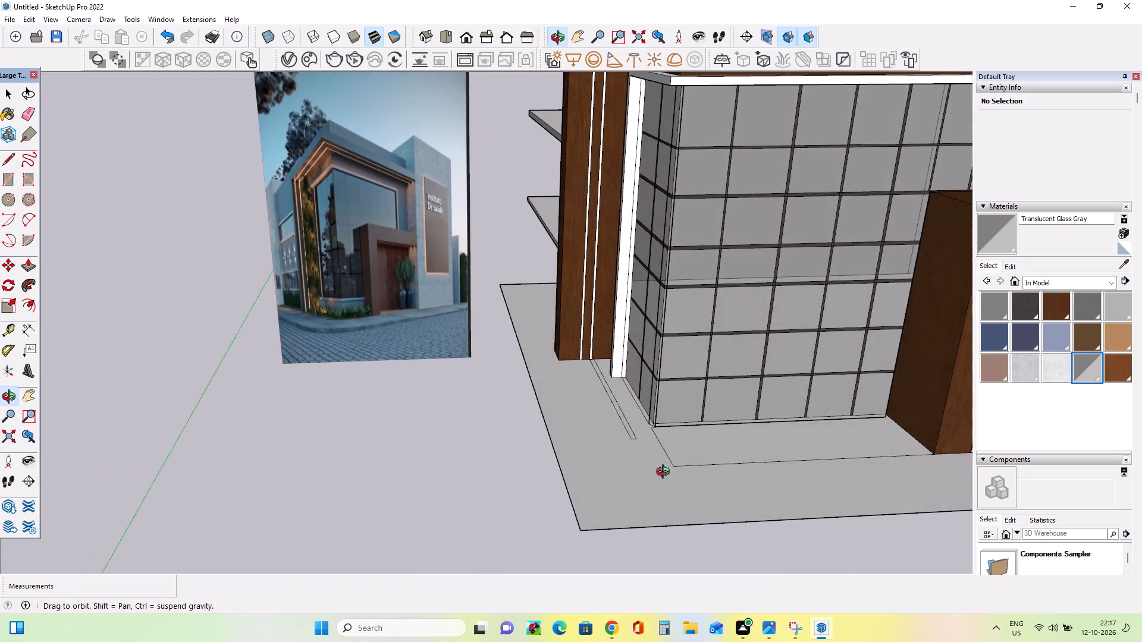
pyautogui.moveTo(666, 473); pyautogui.dragTo(733, 474, button='middle')
pyautogui.moveTo(32, 115); pyautogui.dragTo(37, 118)
pyautogui.scroll(8, 670, 393)
pyautogui.click(666, 415)
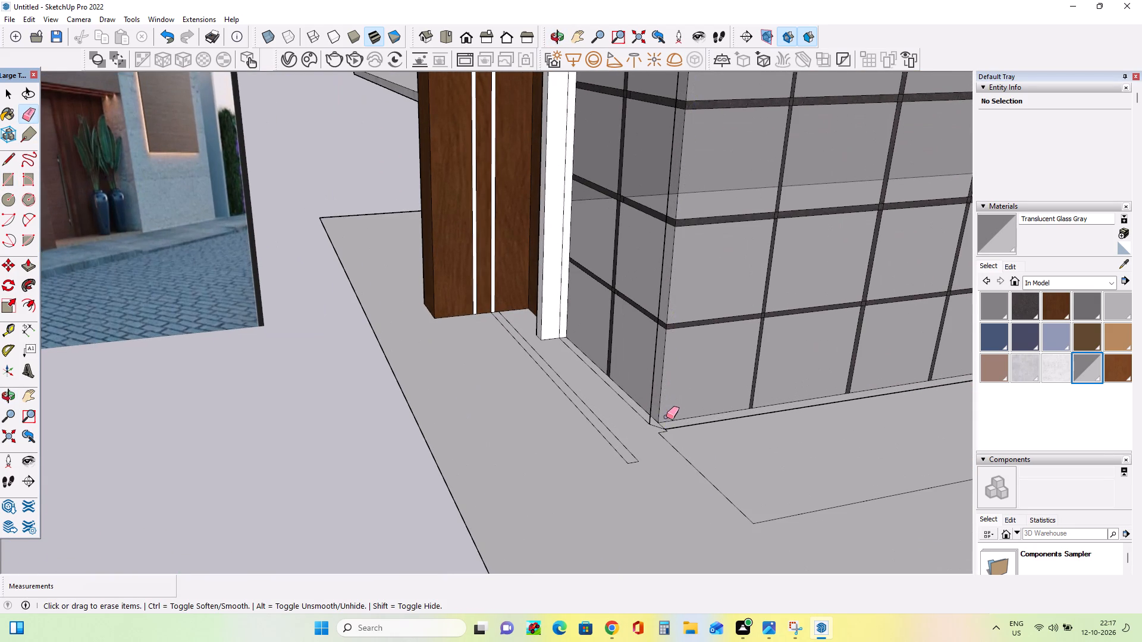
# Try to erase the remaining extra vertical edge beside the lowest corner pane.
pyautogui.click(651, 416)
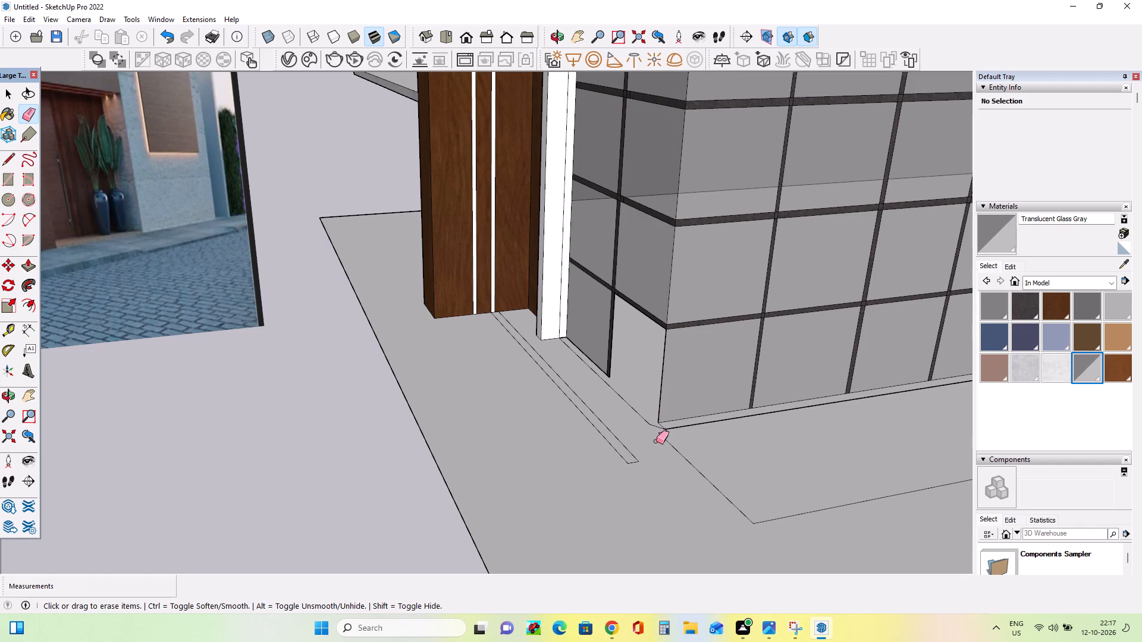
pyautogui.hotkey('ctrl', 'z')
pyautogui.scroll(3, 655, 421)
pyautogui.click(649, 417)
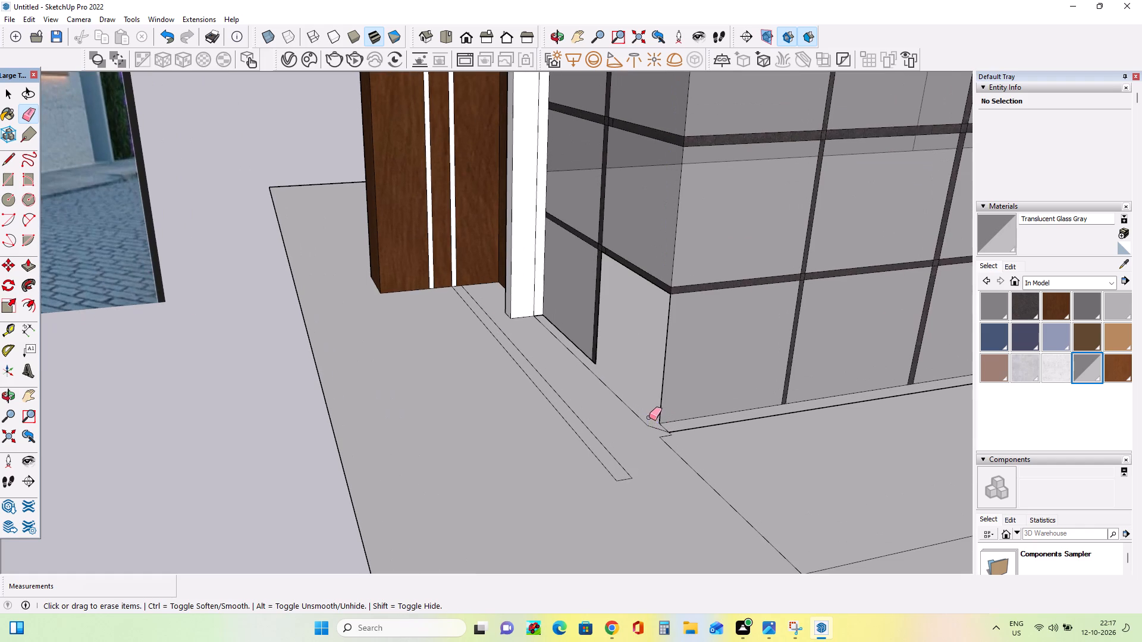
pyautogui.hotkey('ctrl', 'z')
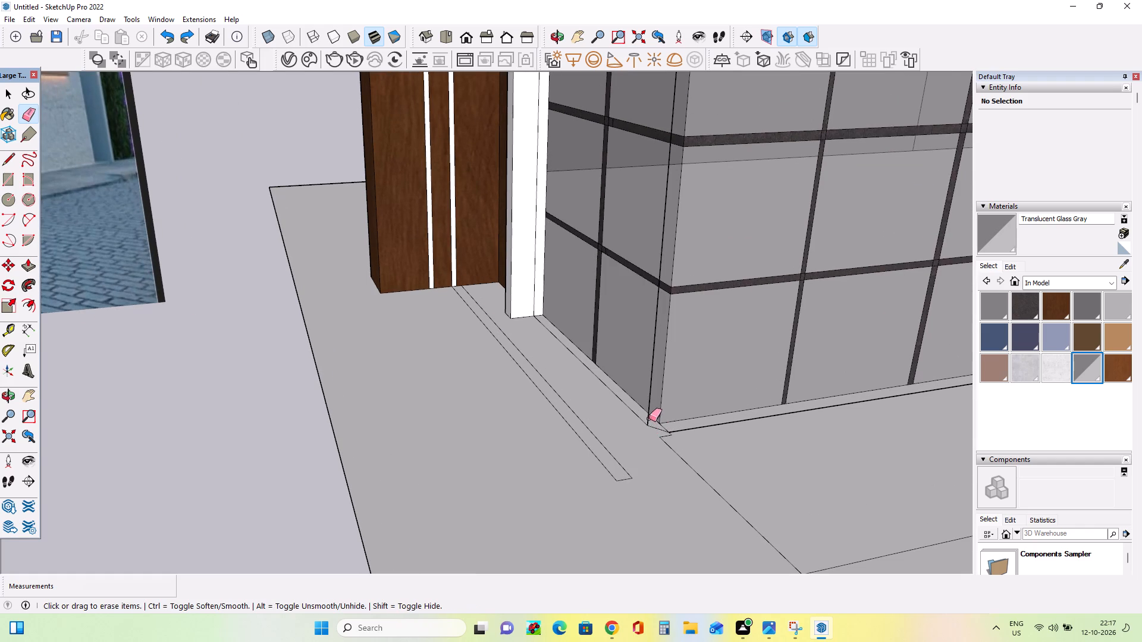
# Erase the extra vertical corner edge, the leftover base edges below the glazing and the old outline on the floor.
pyautogui.click(647, 418)
pyautogui.click(652, 429)
pyautogui.click(666, 433)
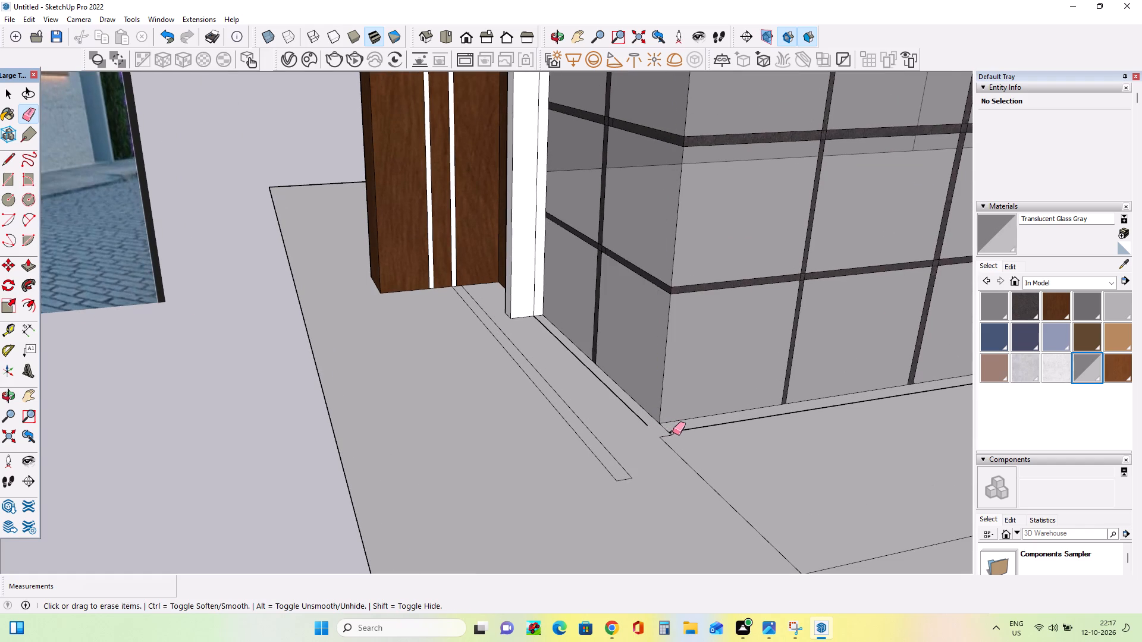
pyautogui.click(673, 432)
pyautogui.click(668, 432)
pyautogui.click(647, 424)
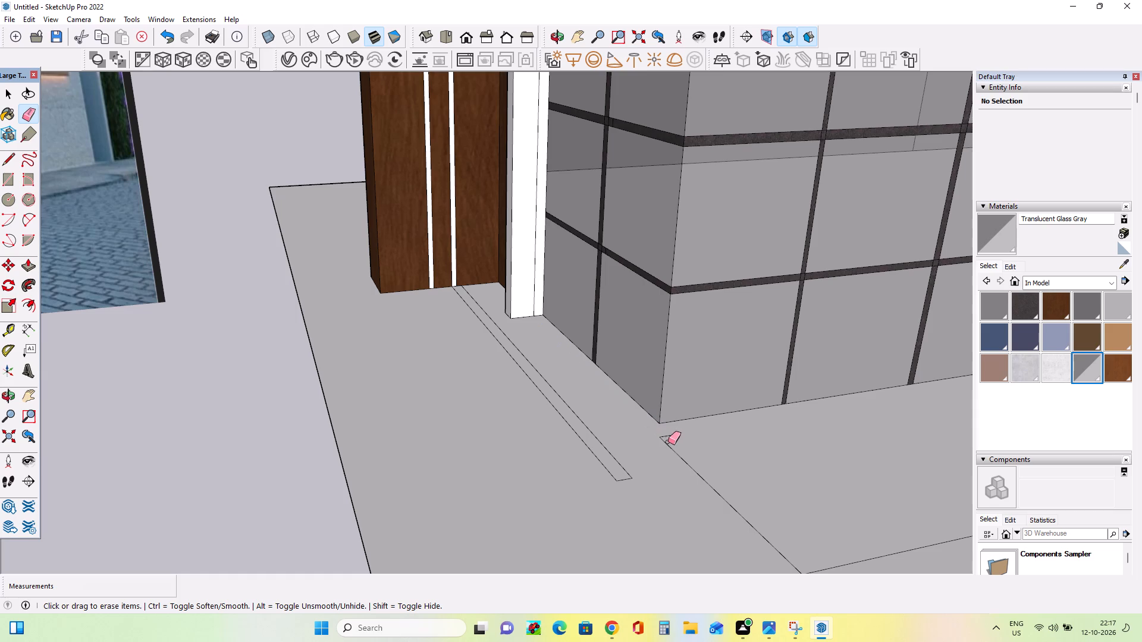
pyautogui.click(672, 446)
pyautogui.click(663, 438)
pyautogui.click(667, 438)
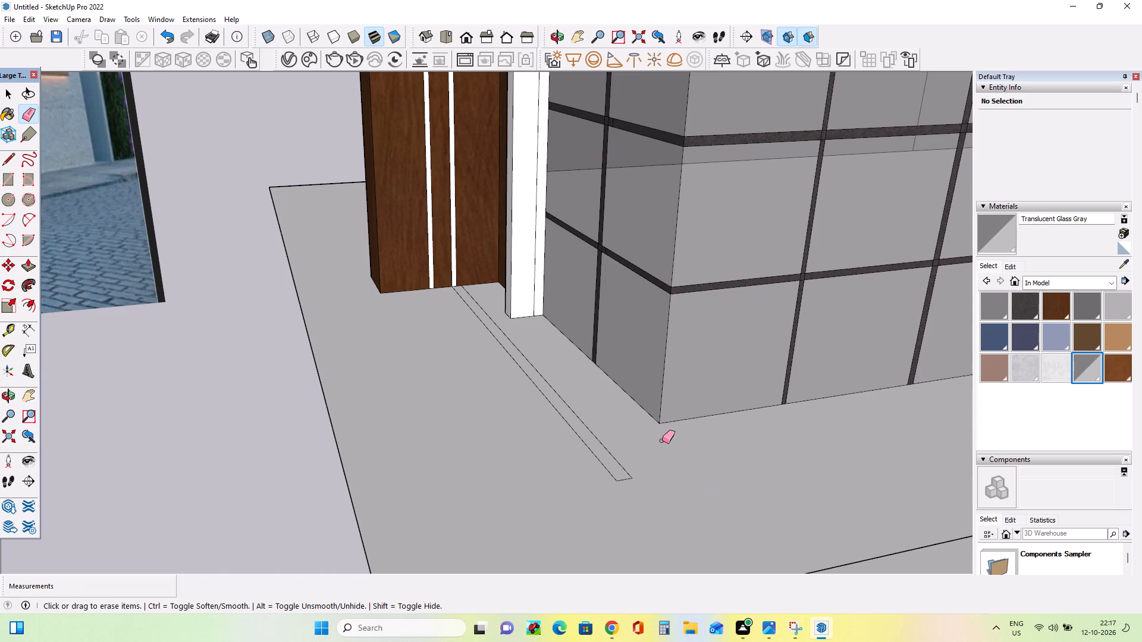
pyautogui.scroll(-8, 594, 469)
pyautogui.moveTo(710, 501); pyautogui.dragTo(714, 519)
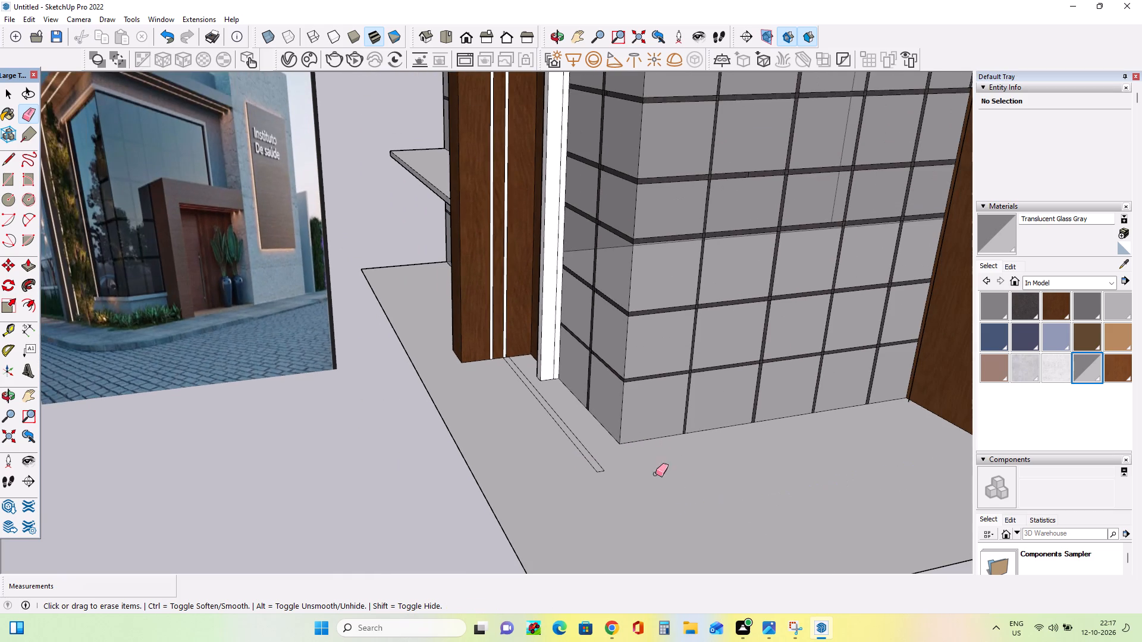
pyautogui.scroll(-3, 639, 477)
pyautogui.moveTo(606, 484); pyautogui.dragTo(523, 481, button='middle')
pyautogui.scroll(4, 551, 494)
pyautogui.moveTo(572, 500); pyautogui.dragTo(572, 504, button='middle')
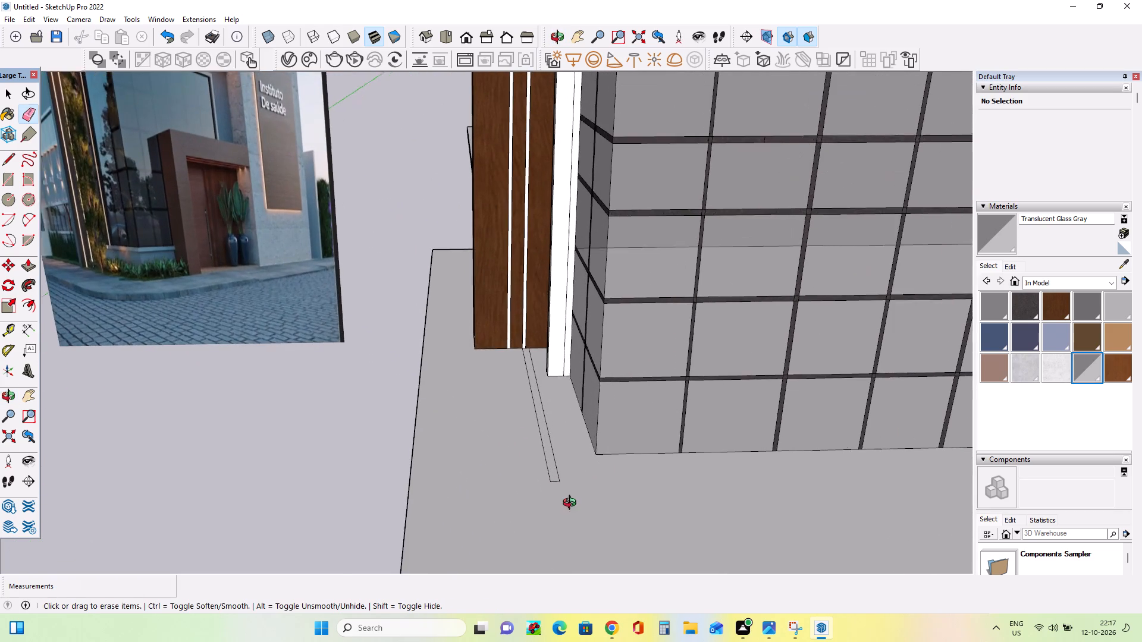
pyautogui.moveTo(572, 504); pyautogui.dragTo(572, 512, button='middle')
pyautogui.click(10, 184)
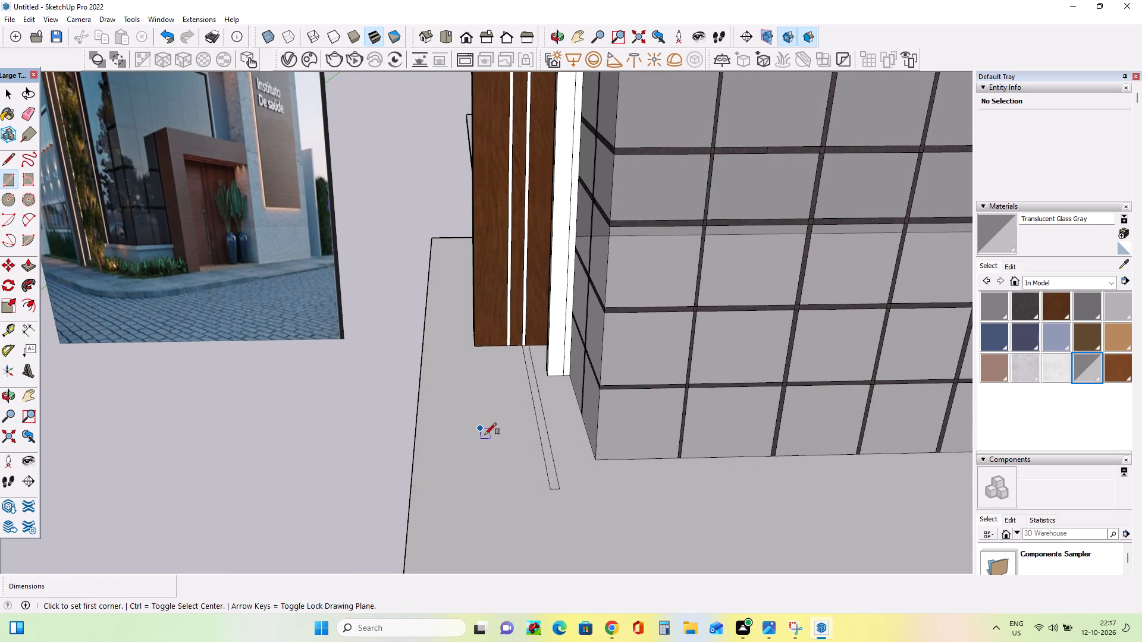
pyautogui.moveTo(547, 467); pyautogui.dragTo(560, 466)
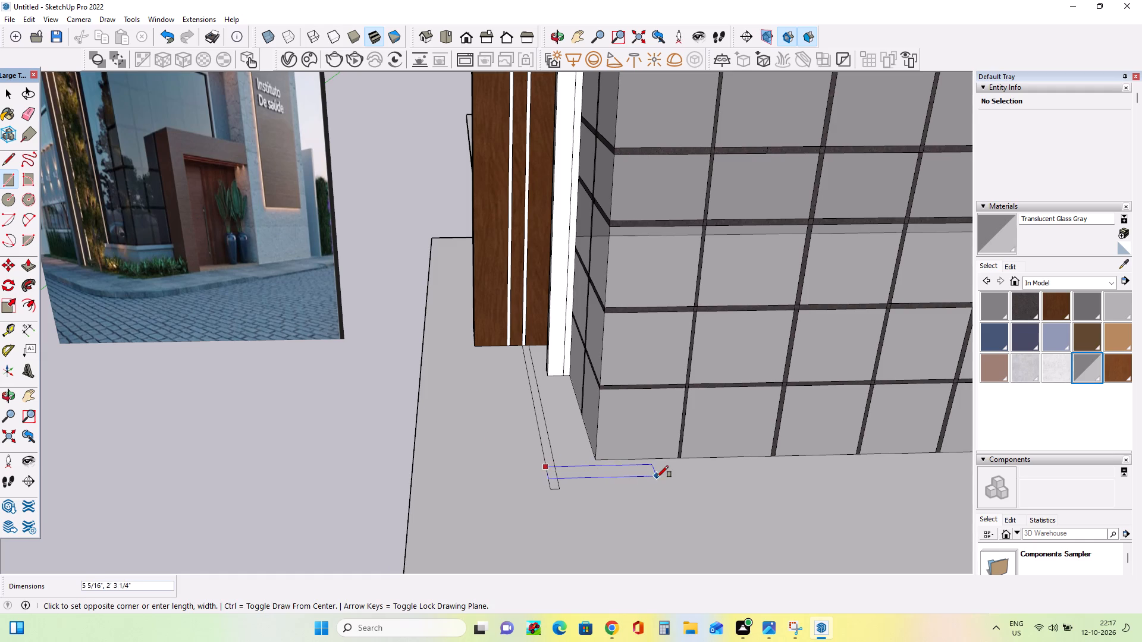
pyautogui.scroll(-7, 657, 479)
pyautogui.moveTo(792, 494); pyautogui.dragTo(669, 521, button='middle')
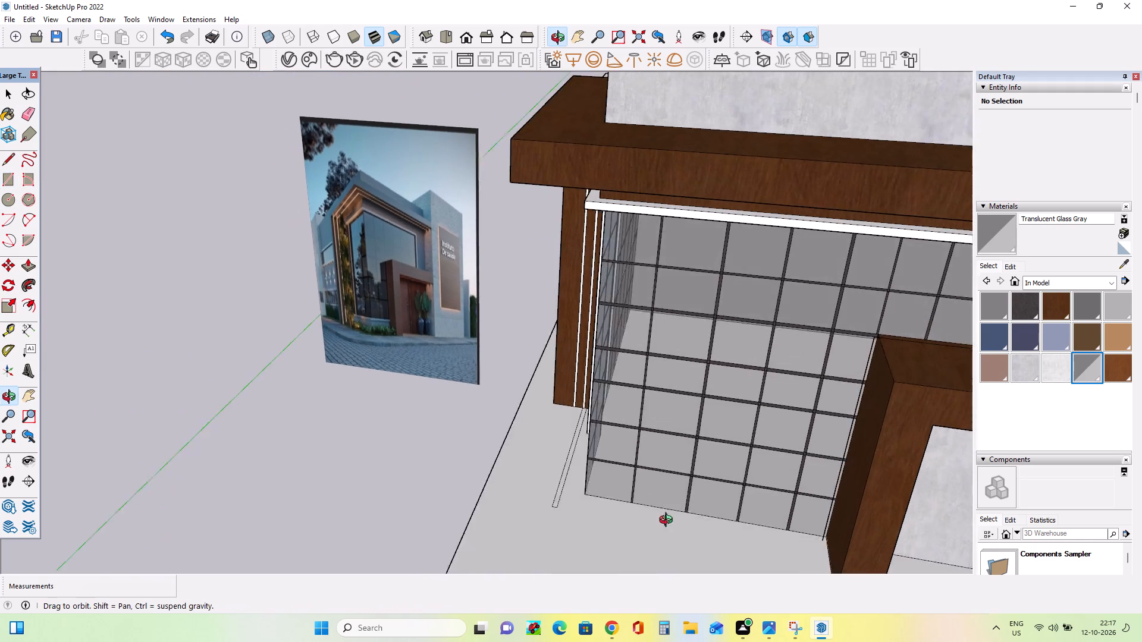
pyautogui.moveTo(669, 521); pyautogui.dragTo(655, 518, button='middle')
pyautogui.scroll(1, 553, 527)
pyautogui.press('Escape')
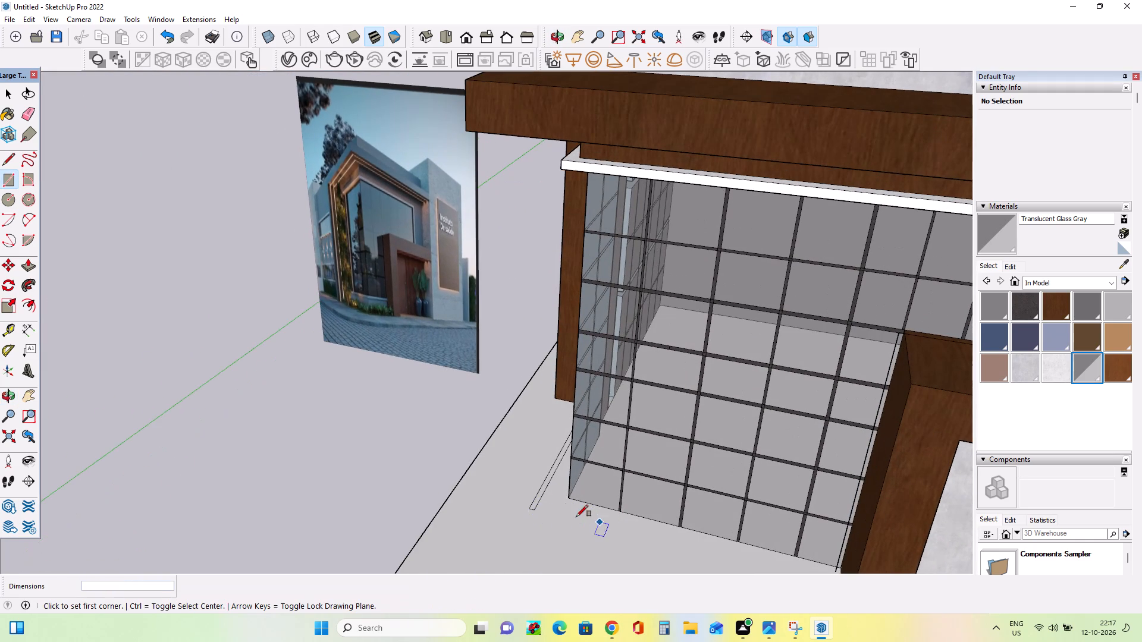
# Draw a narrow floor rectangle about 10 ft long in front of the glazing, from the side strip to the entrance portal.
pyautogui.moveTo(534, 501); pyautogui.dragTo(539, 503)
pyautogui.scroll(-6, 647, 537)
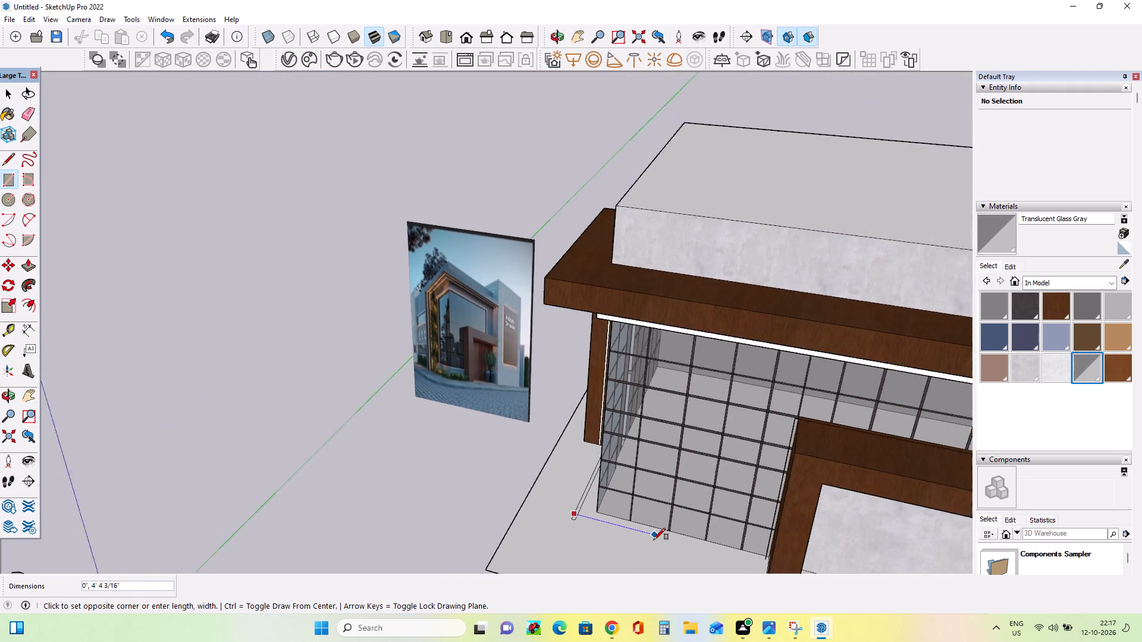
pyautogui.scroll(-2, 654, 540)
pyautogui.moveTo(692, 556); pyautogui.dragTo(896, 543, button='middle')
pyautogui.scroll(8, 749, 479)
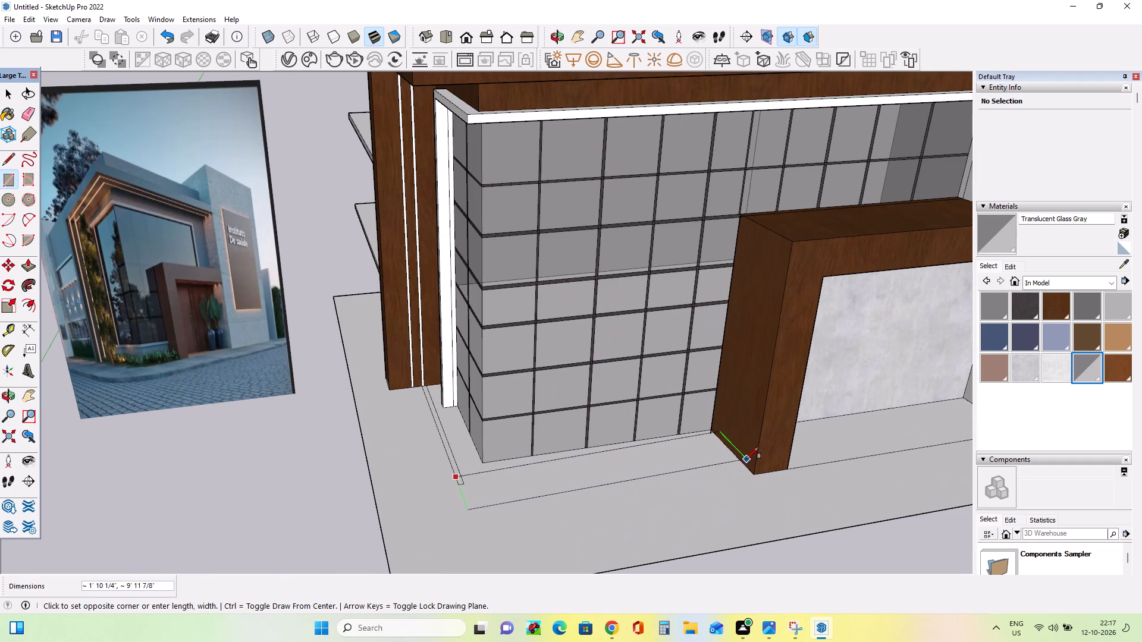
pyautogui.scroll(8, 745, 459)
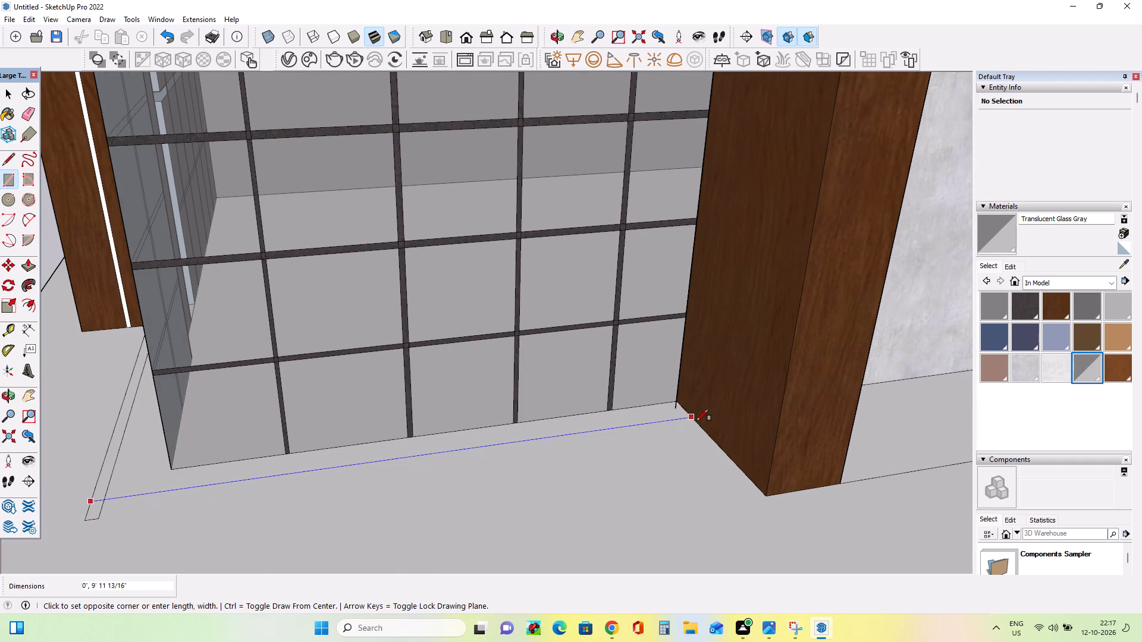
pyautogui.scroll(4, 698, 426)
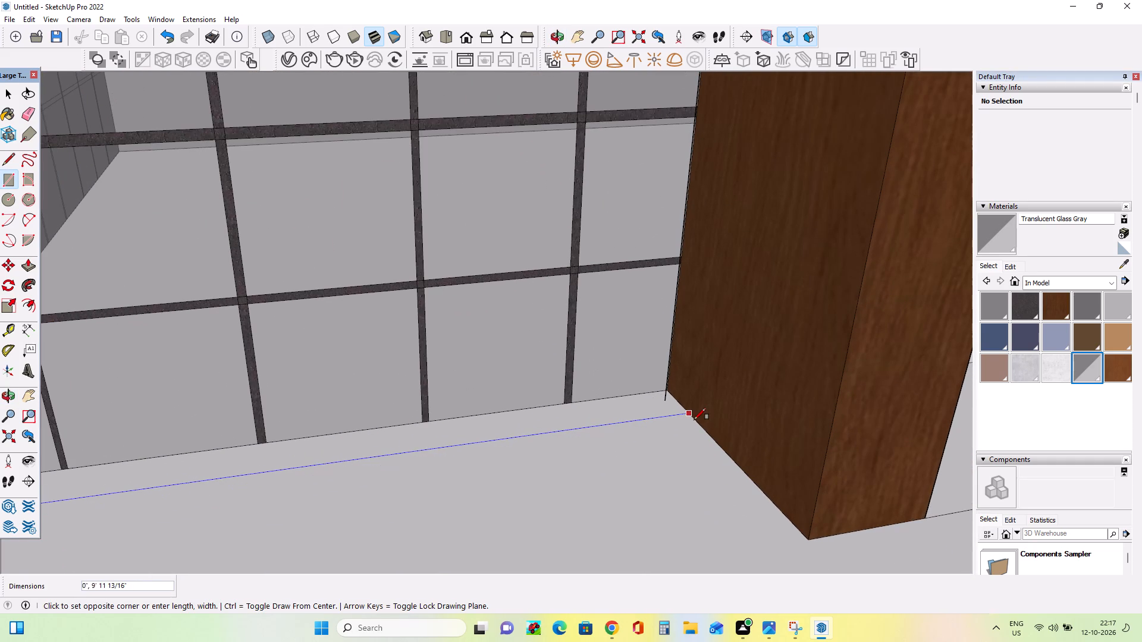
pyautogui.click(696, 421)
# Erase the end of the side strip that projects beyond the front strip at the corner.
pyautogui.scroll(-8, 744, 436)
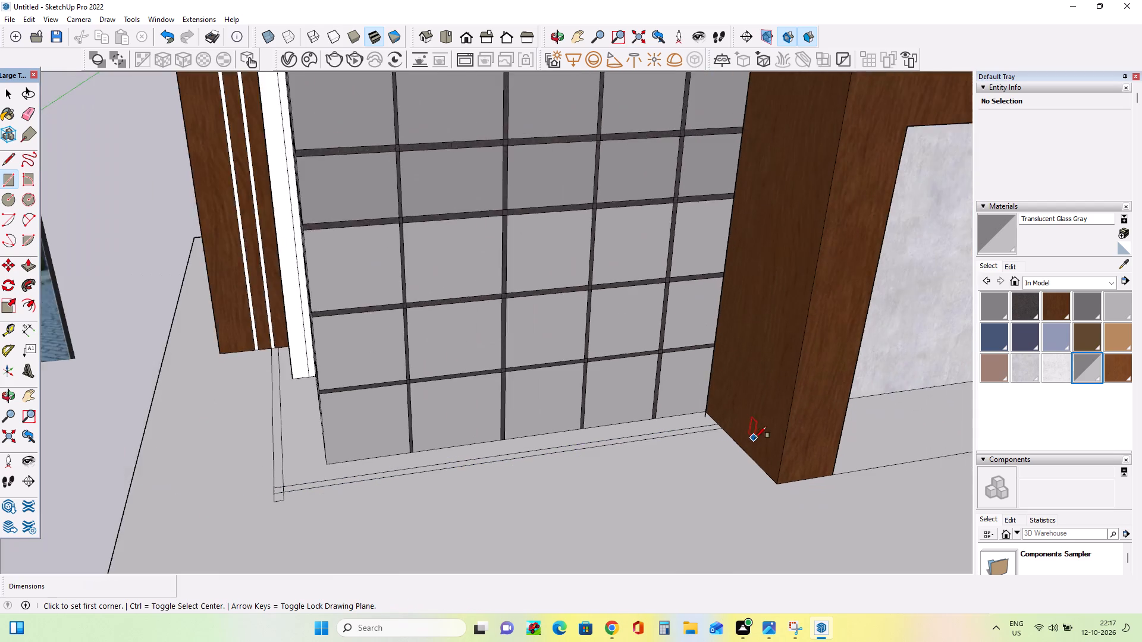
pyautogui.scroll(-4, 755, 438)
pyautogui.moveTo(486, 518); pyautogui.dragTo(641, 525, button='middle')
pyautogui.scroll(7, 528, 510)
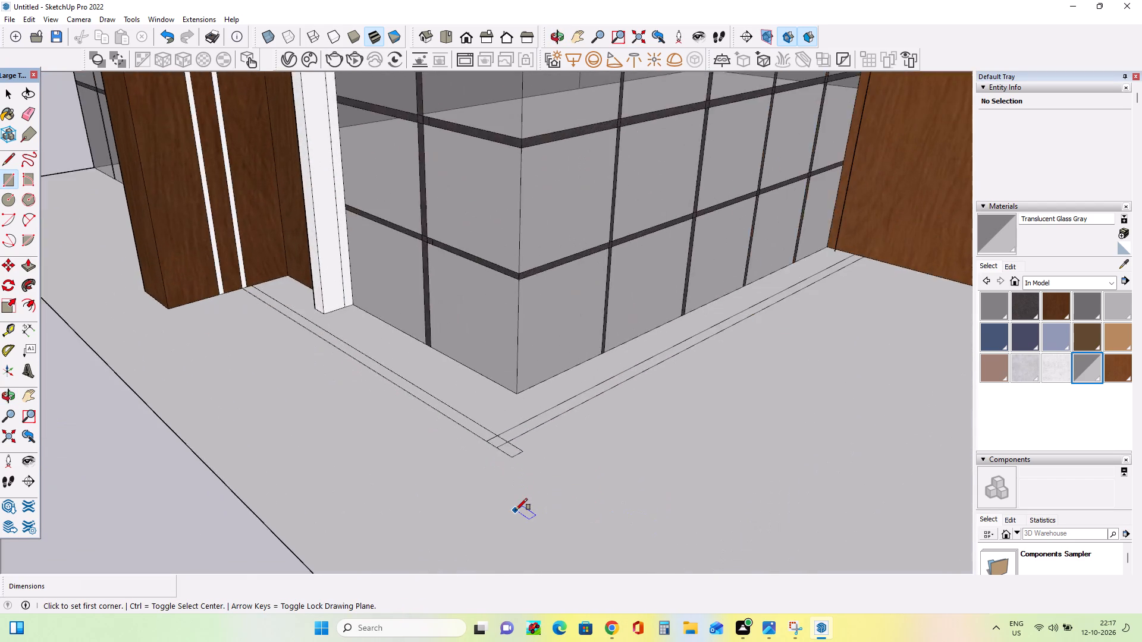
pyautogui.scroll(5, 516, 510)
pyautogui.moveTo(517, 511); pyautogui.dragTo(552, 530, button='middle')
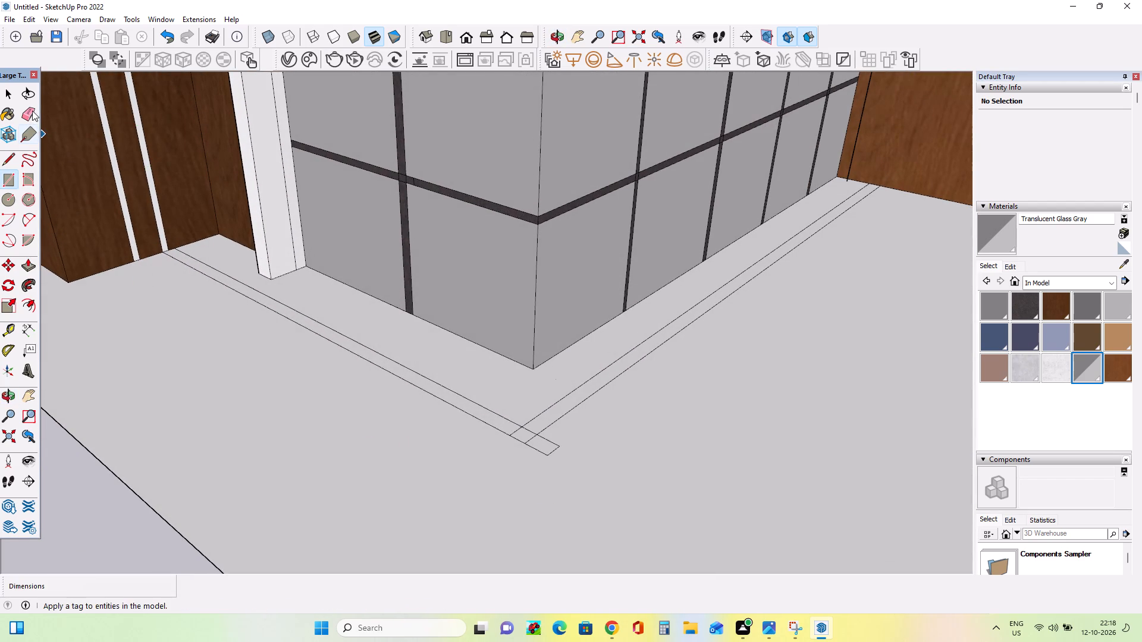
pyautogui.click(32, 111)
pyautogui.moveTo(557, 440); pyautogui.dragTo(513, 489)
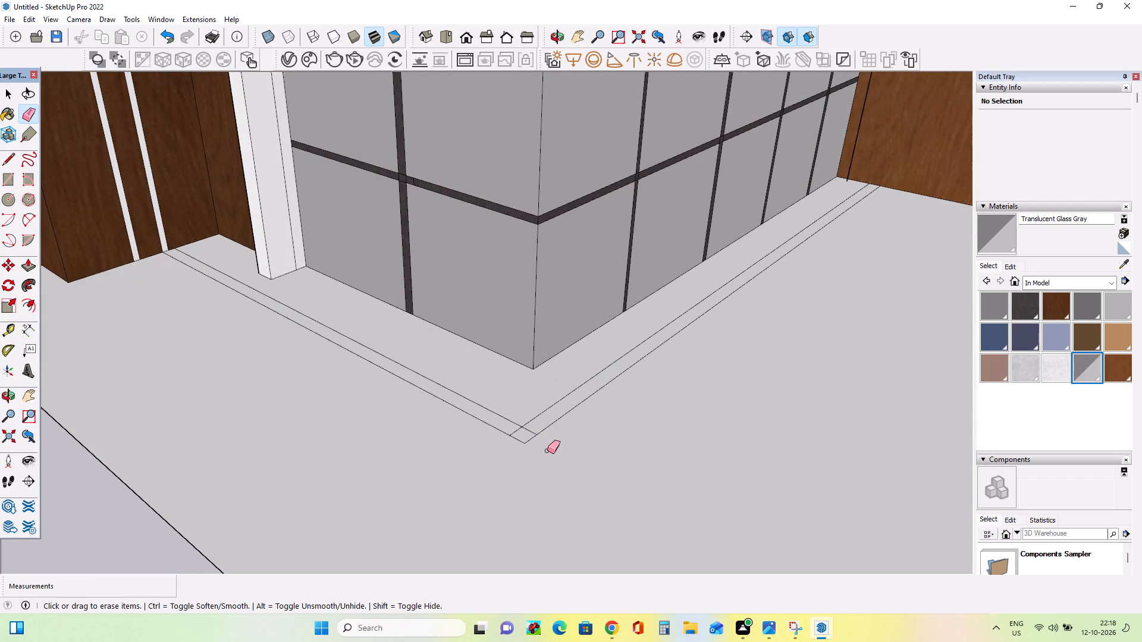
# Erase the short overhanging line ends where the front and side strips cross at the outer corner.
pyautogui.scroll(4, 525, 429)
pyautogui.moveTo(529, 436); pyautogui.dragTo(538, 429)
pyautogui.moveTo(509, 430); pyautogui.dragTo(518, 439)
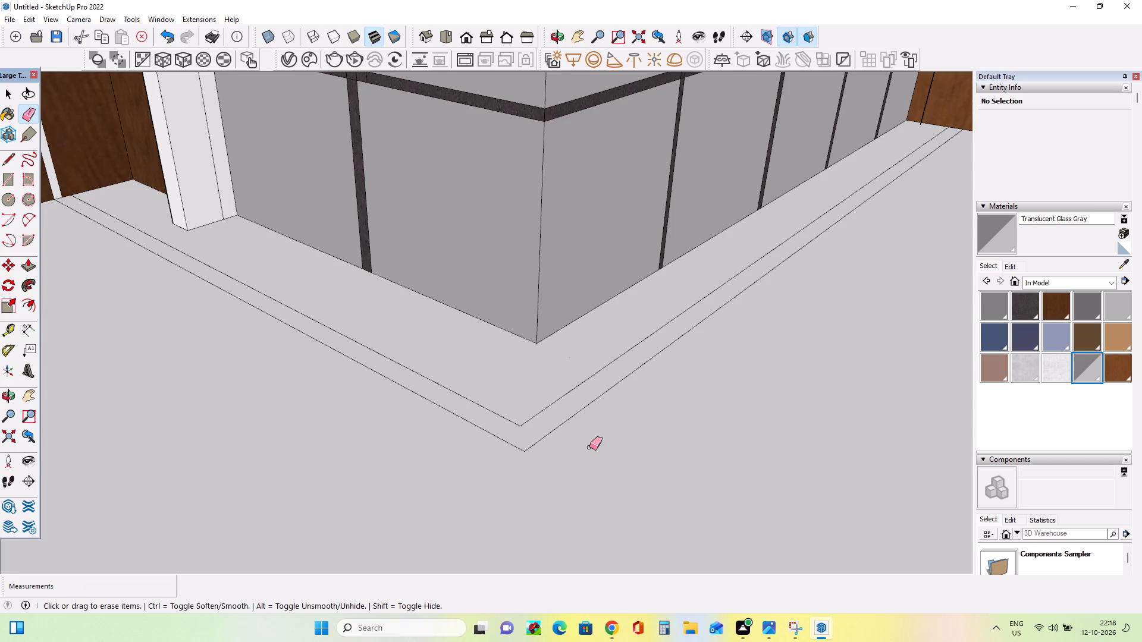
# Extrude the L-shaped floor strip up 9 1/4 in with Push/Pull to form the curb around the glazed corner.
pyautogui.moveTo(589, 454); pyautogui.dragTo(545, 479, button='middle')
pyautogui.scroll(-10, 538, 462)
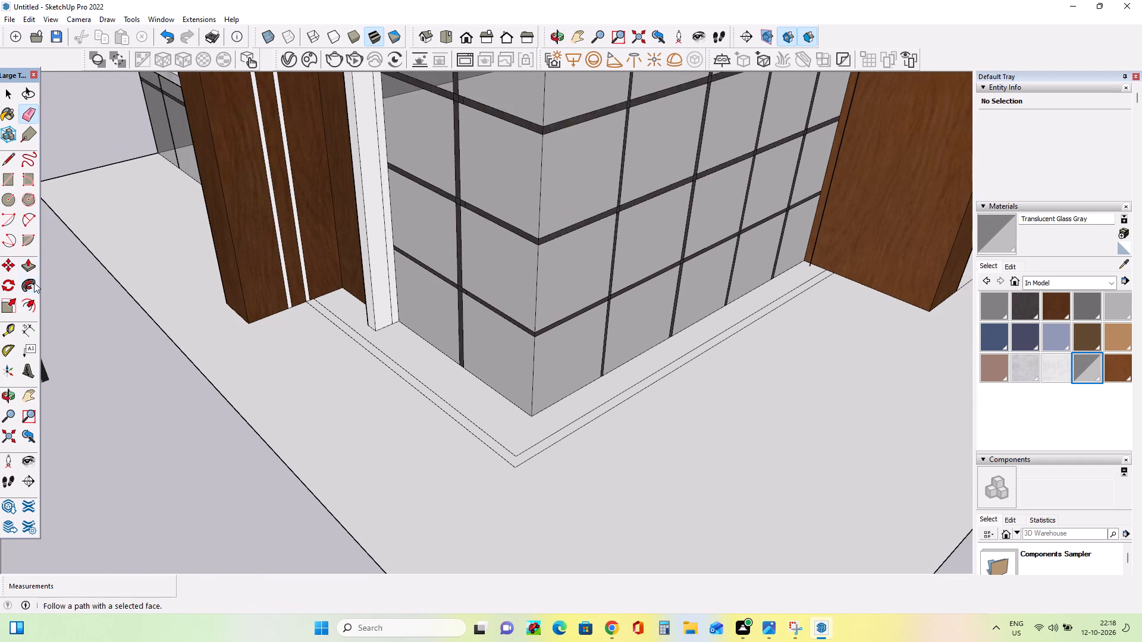
pyautogui.click(32, 265)
pyautogui.click(482, 437)
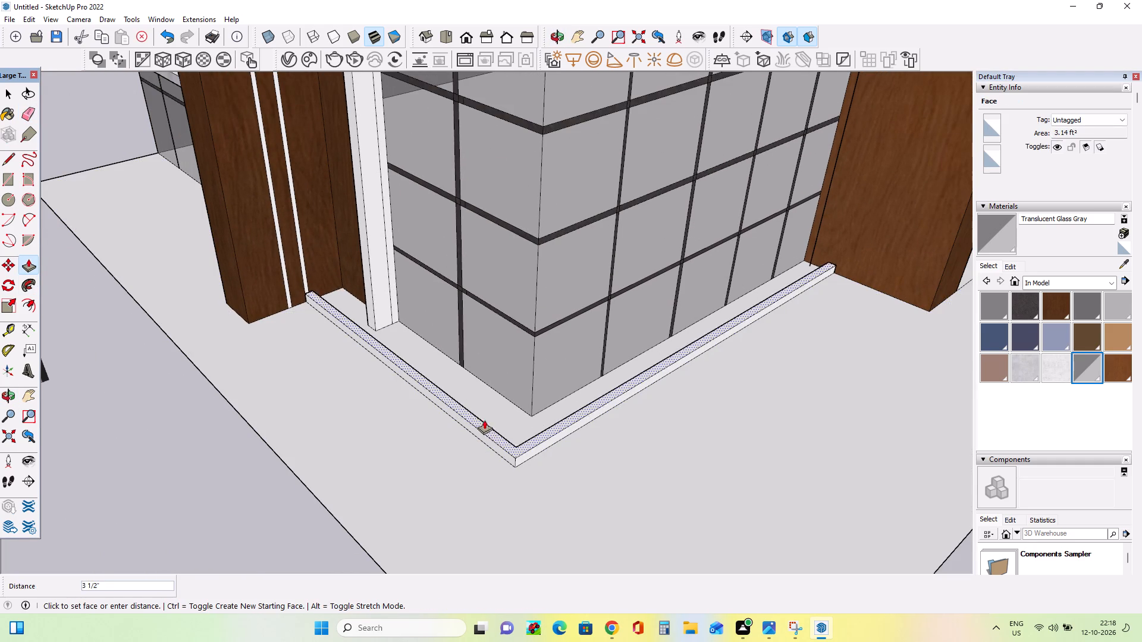
pyautogui.click(485, 402)
# Examine the planting bed and its curb below the windows in the reference image.
pyautogui.moveTo(557, 426); pyautogui.dragTo(555, 432, button='middle')
pyautogui.scroll(-4, 554, 429)
pyautogui.scroll(-8, 211, 354)
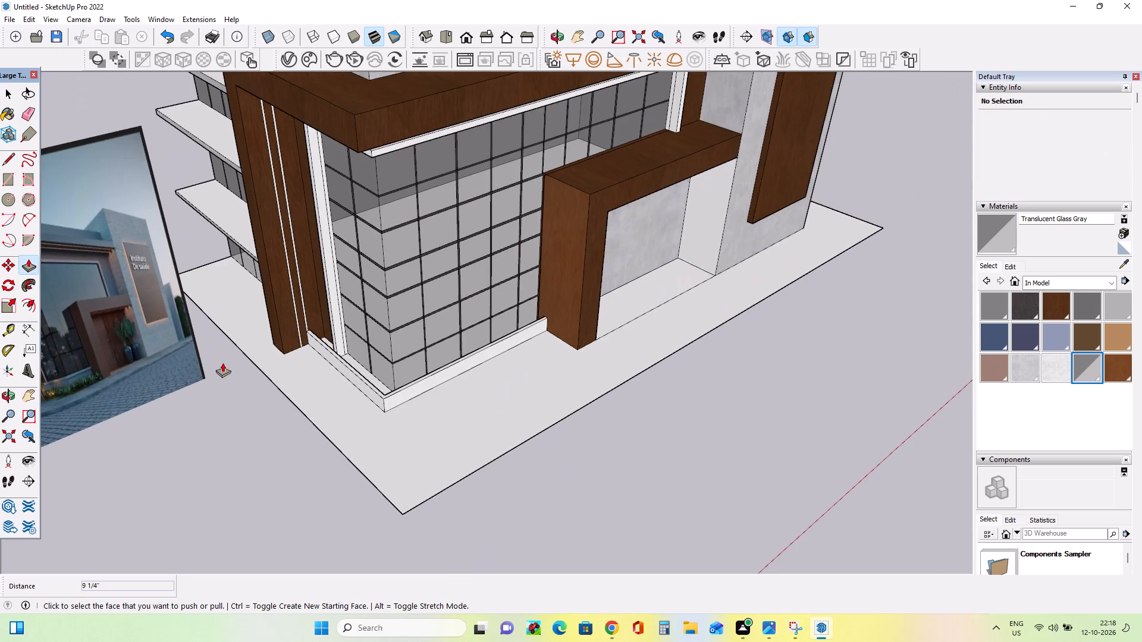
pyautogui.scroll(16, 83, 417)
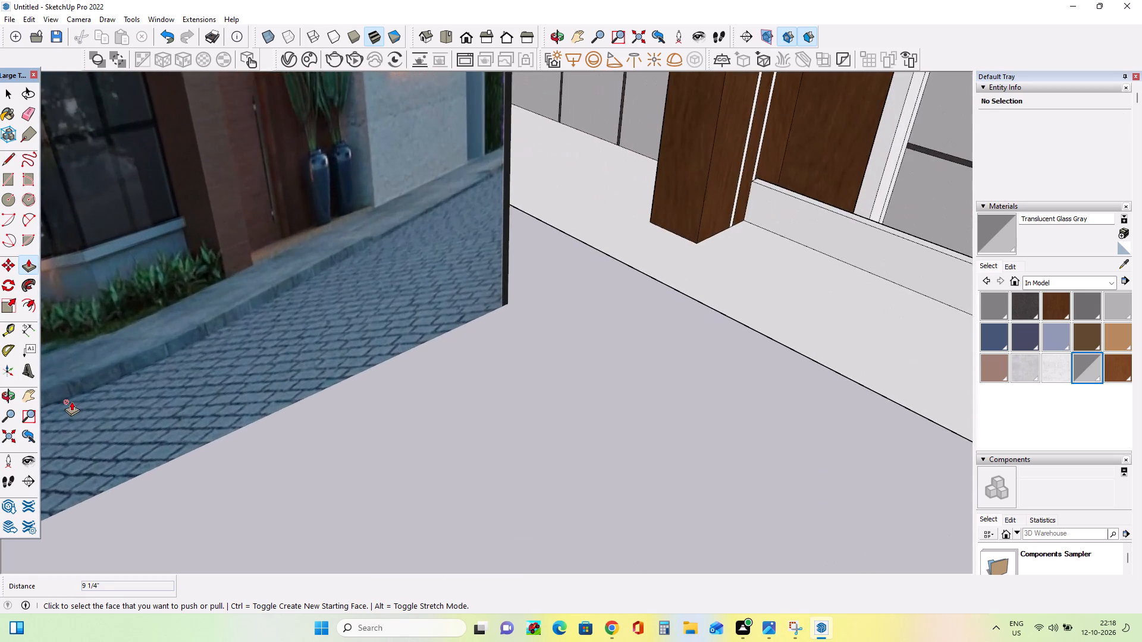
pyautogui.scroll(4, 74, 401)
pyautogui.scroll(-11, 74, 401)
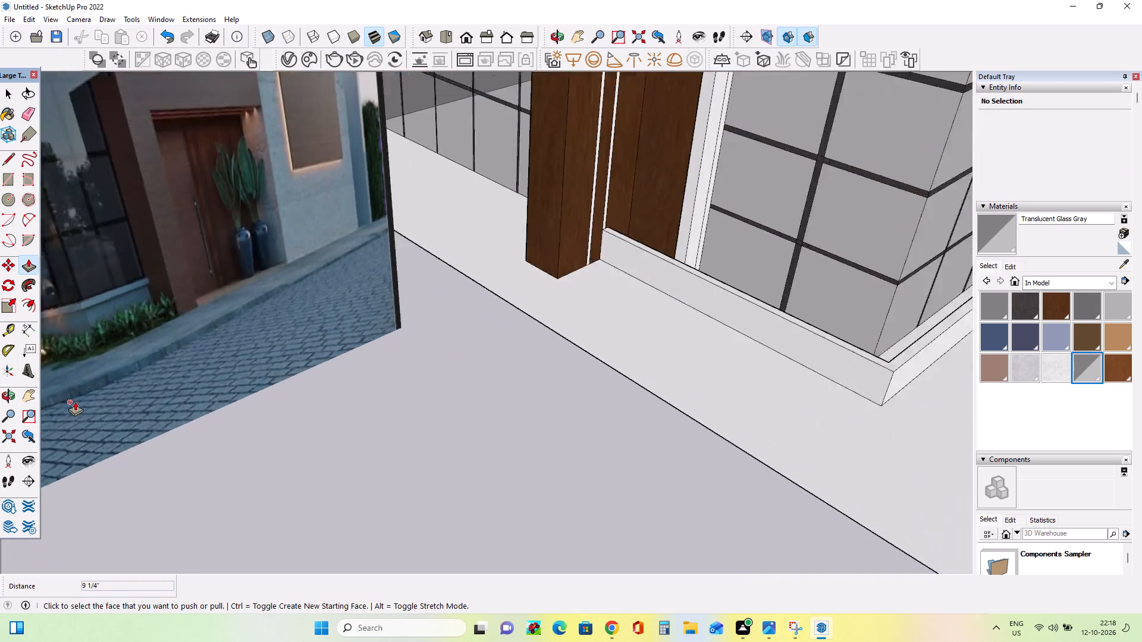
pyautogui.scroll(-6, 75, 401)
# Thicken the side curb by pulling its inner face about 3 7/8 in toward the glazing.
pyautogui.moveTo(512, 418); pyautogui.dragTo(49, 485, button='middle')
pyautogui.scroll(2, 377, 361)
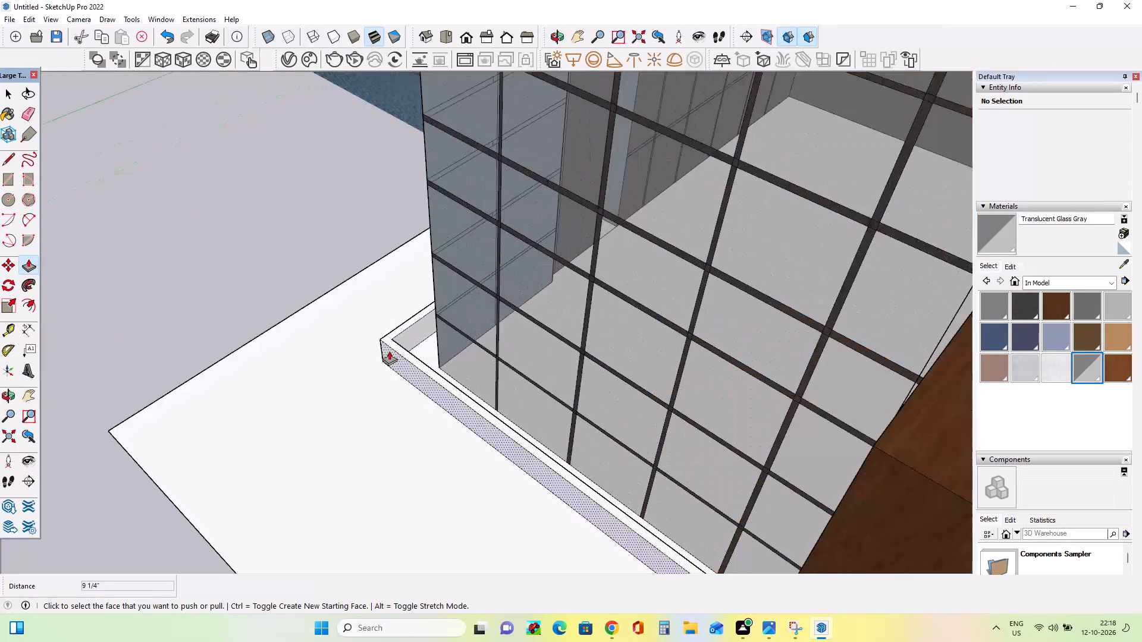
pyautogui.scroll(6, 389, 351)
pyautogui.click(421, 331)
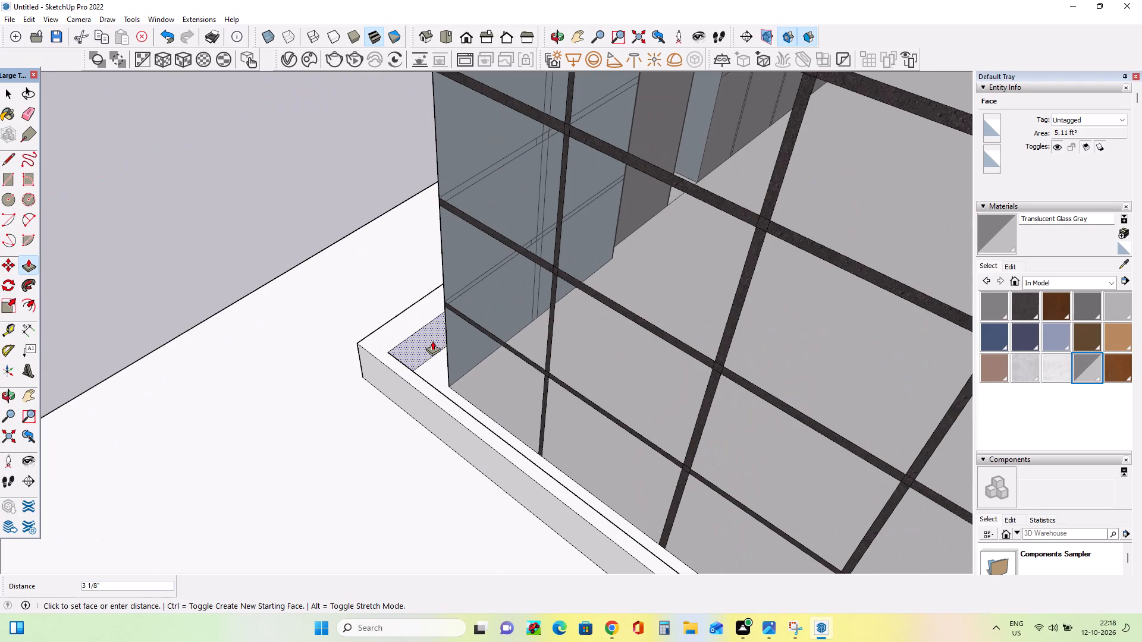
pyautogui.click(434, 343)
# Thicken the front curb by pulling its inner face about 3 1/8 in toward the glazing.
pyautogui.middleClick(416, 369)
pyautogui.moveTo(466, 390); pyautogui.dragTo(284, 402, button='middle')
pyautogui.moveTo(450, 402); pyautogui.dragTo(350, 358, button='middle')
pyautogui.moveTo(424, 366); pyautogui.dragTo(537, 370, button='middle')
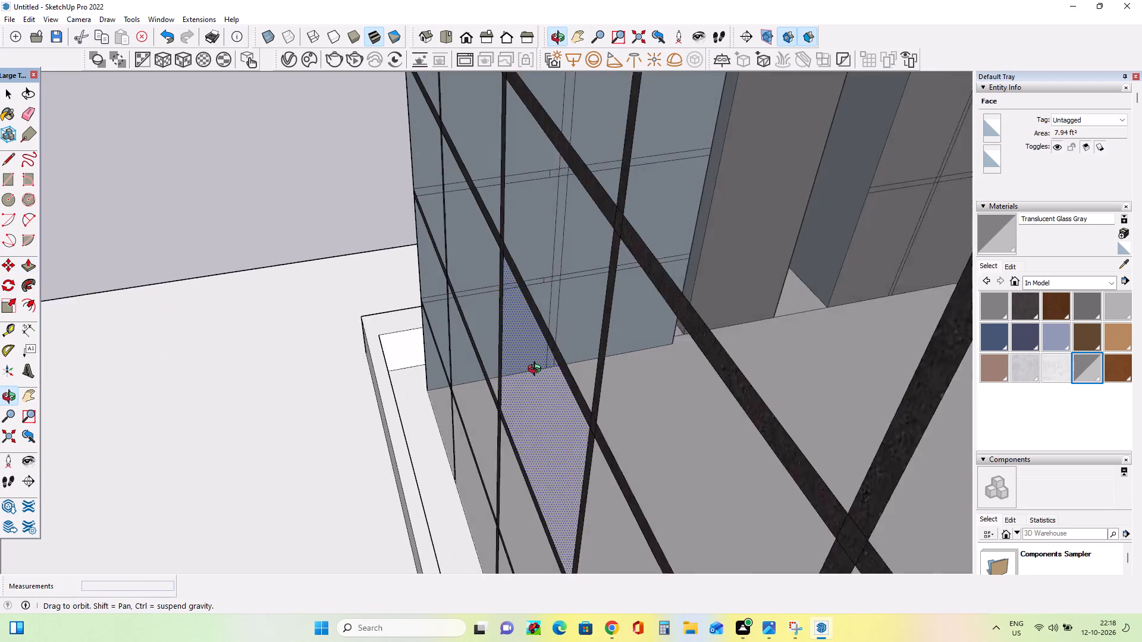
pyautogui.moveTo(537, 370); pyautogui.dragTo(526, 376, button='middle')
pyautogui.scroll(8, 418, 452)
pyautogui.moveTo(448, 448); pyautogui.dragTo(413, 448, button='middle')
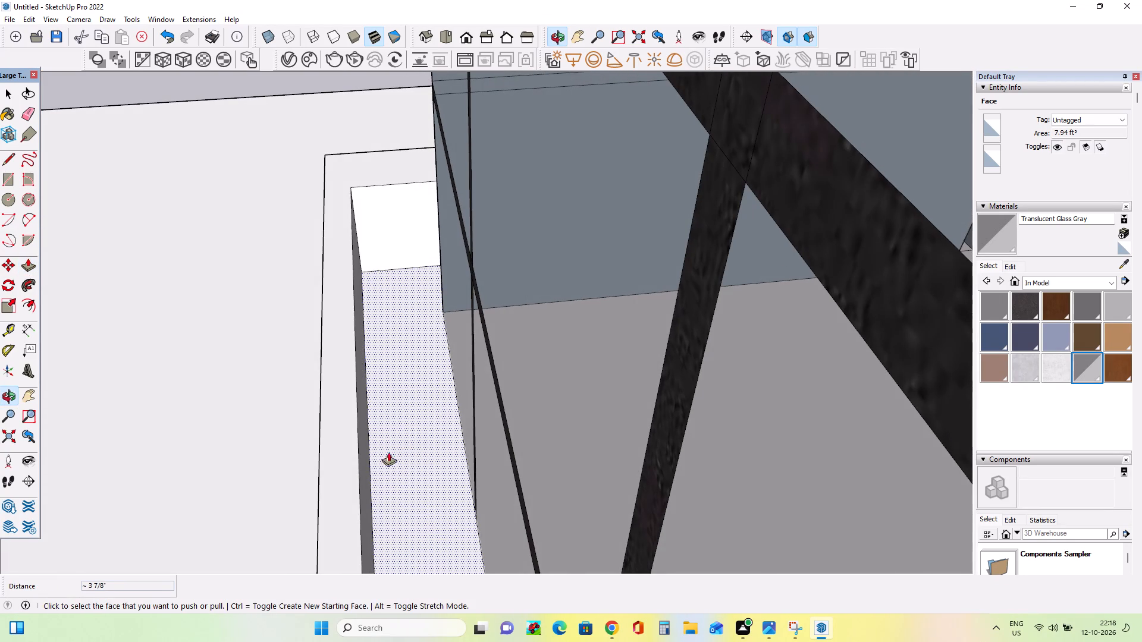
pyautogui.click(368, 458)
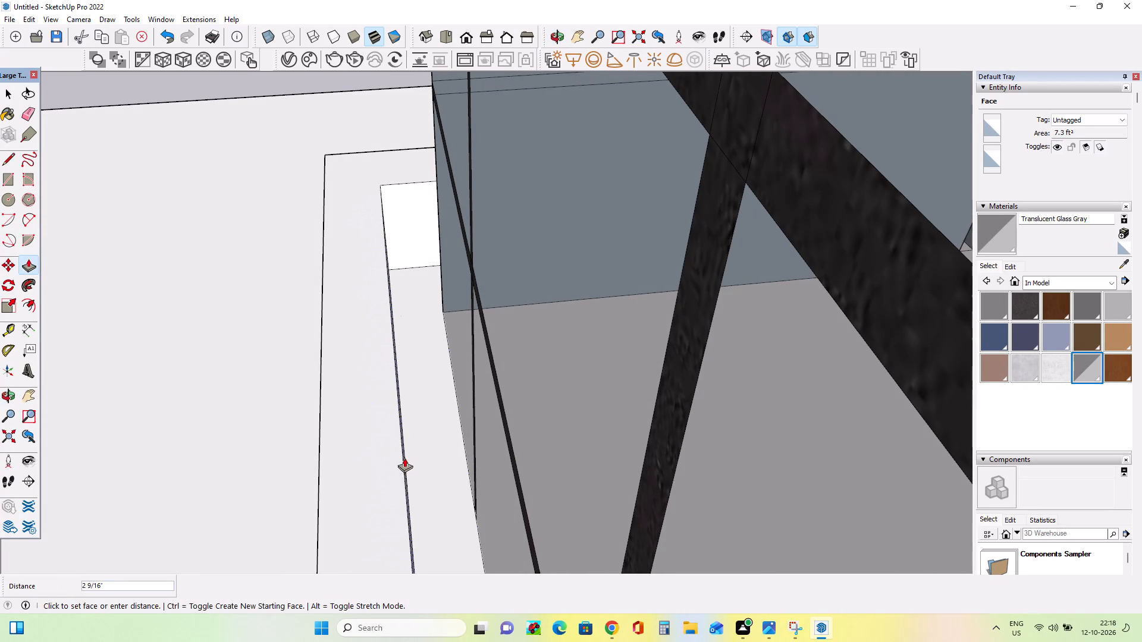
pyautogui.click(413, 458)
# Push the front curb's outer face back toward the glazing to make the curb thinner.
pyautogui.moveTo(323, 468); pyautogui.dragTo(667, 421, button='middle')
pyautogui.scroll(-2, 657, 421)
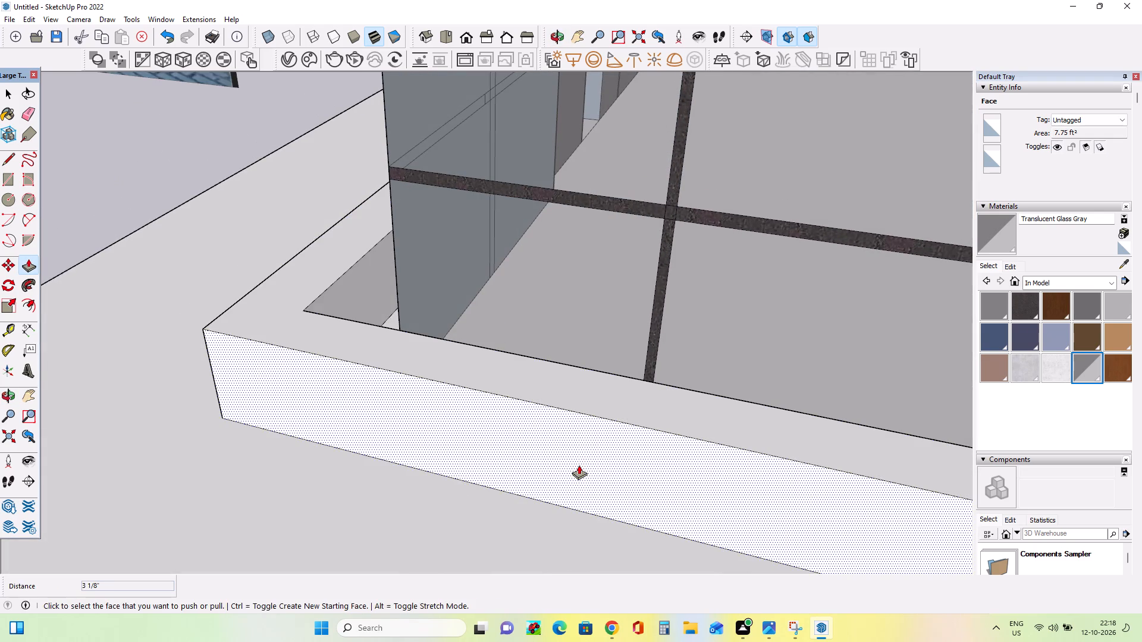
pyautogui.click(579, 465)
pyautogui.click(584, 451)
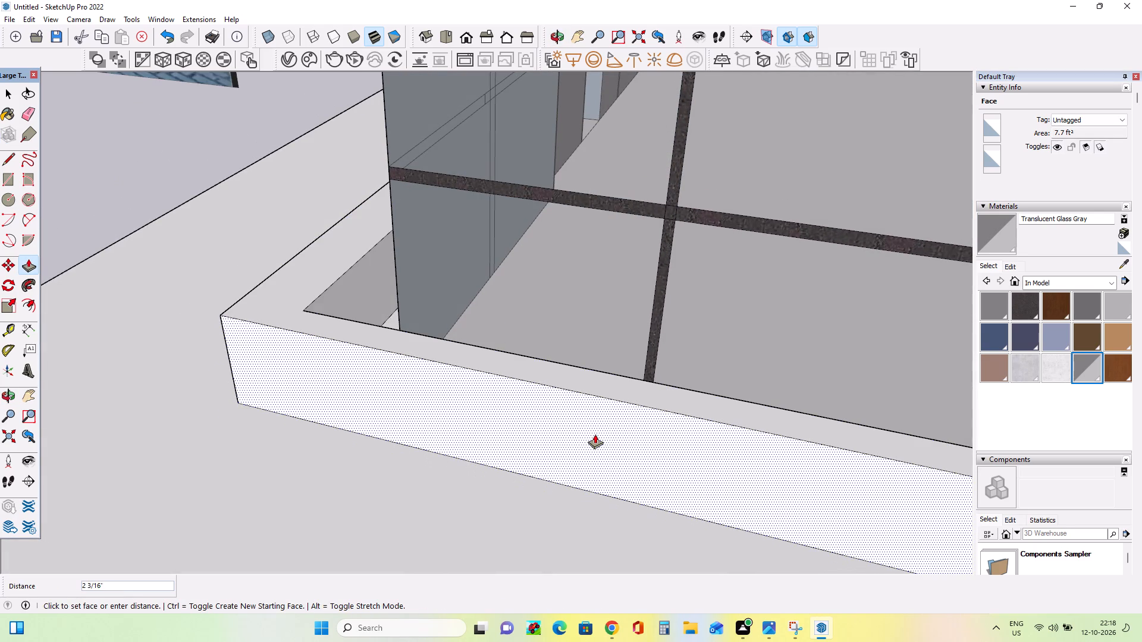
pyautogui.click(600, 424)
# Push the side curb's outer face toward the glazing by about 1 1/16 in and again by about 3 1/16 in.
pyautogui.moveTo(497, 480); pyautogui.dragTo(782, 453, button='middle')
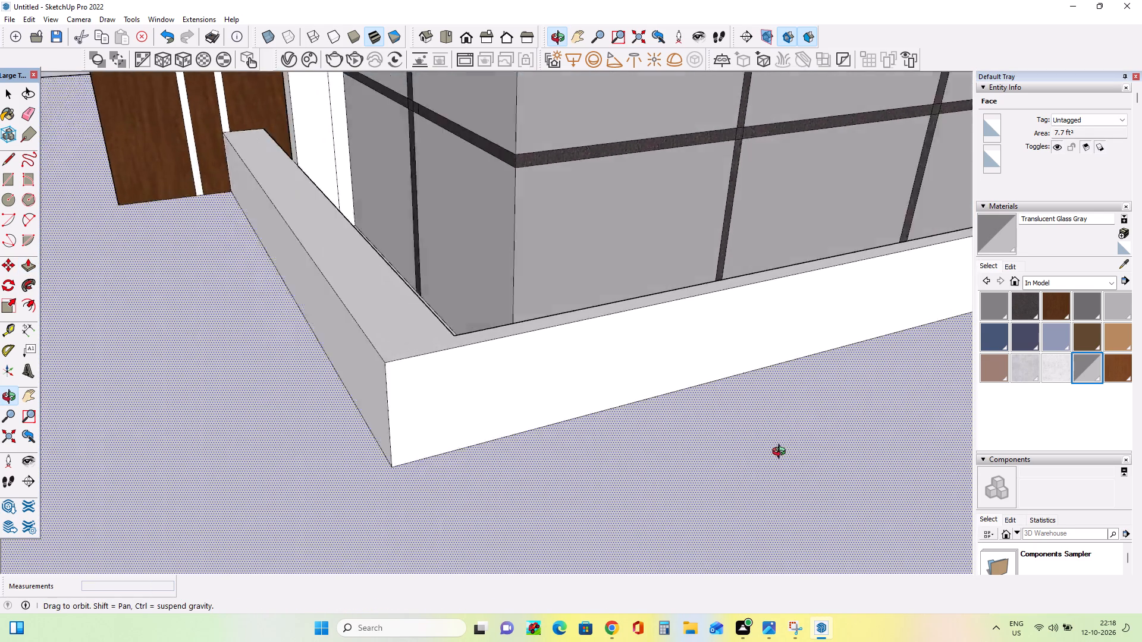
pyautogui.moveTo(782, 453); pyautogui.dragTo(930, 421, button='middle')
pyautogui.click(491, 385)
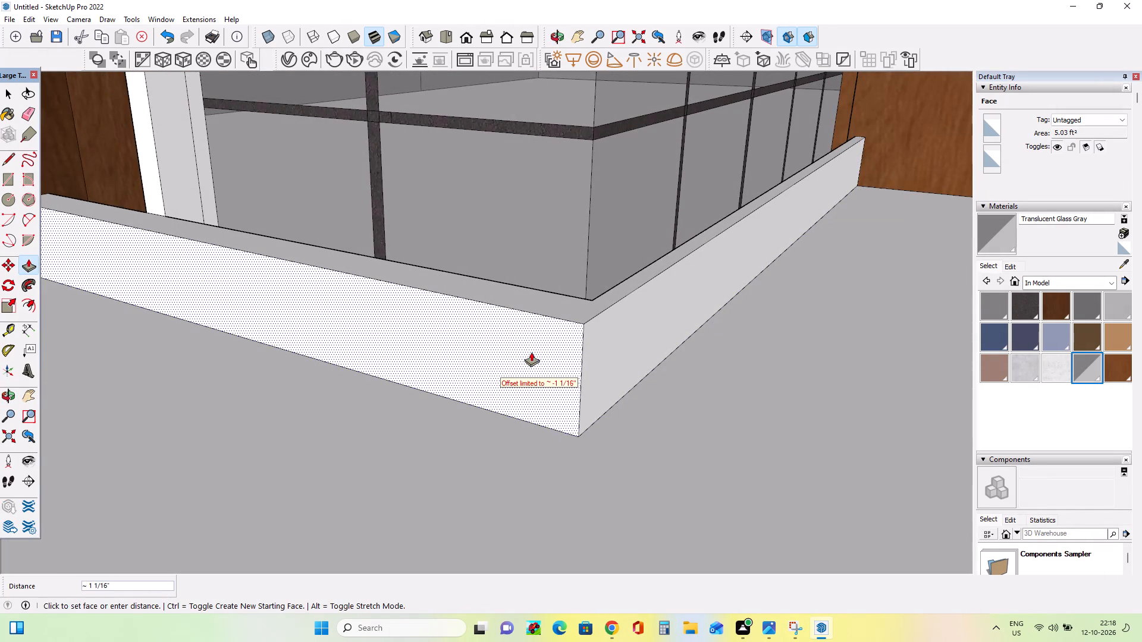
pyautogui.click(531, 358)
pyautogui.click(545, 351)
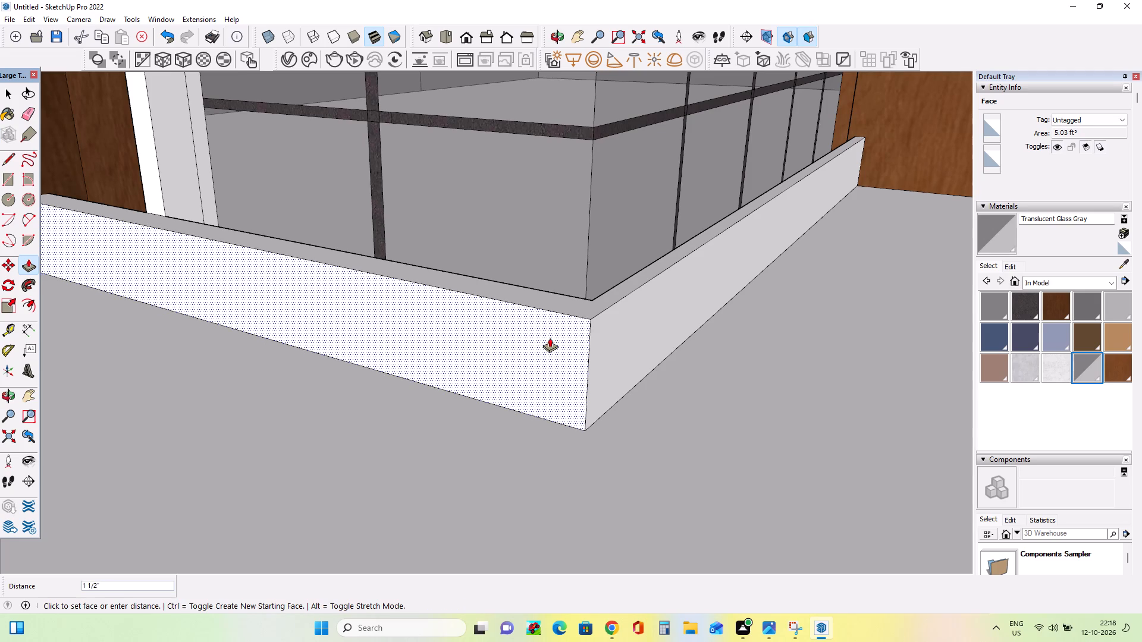
pyautogui.click(556, 327)
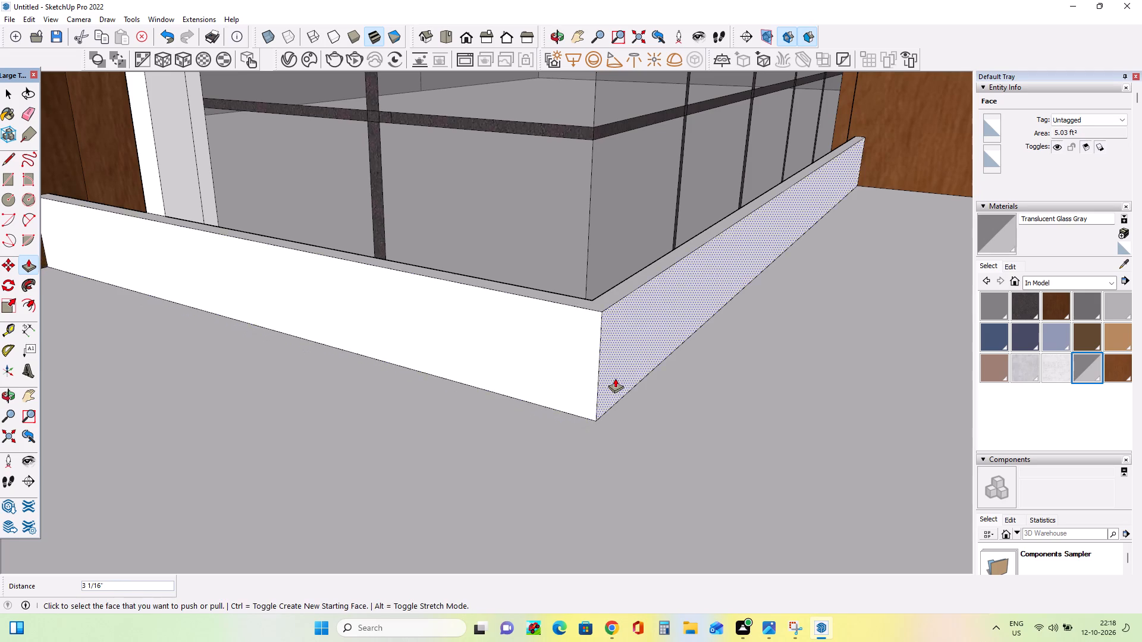
# Push the side curb's outer face slightly further in and the front curb's outer face in by about 7/8 in.
pyautogui.moveTo(617, 384); pyautogui.dragTo(489, 467, button='middle')
pyautogui.scroll(-1, 489, 467)
pyautogui.click(430, 442)
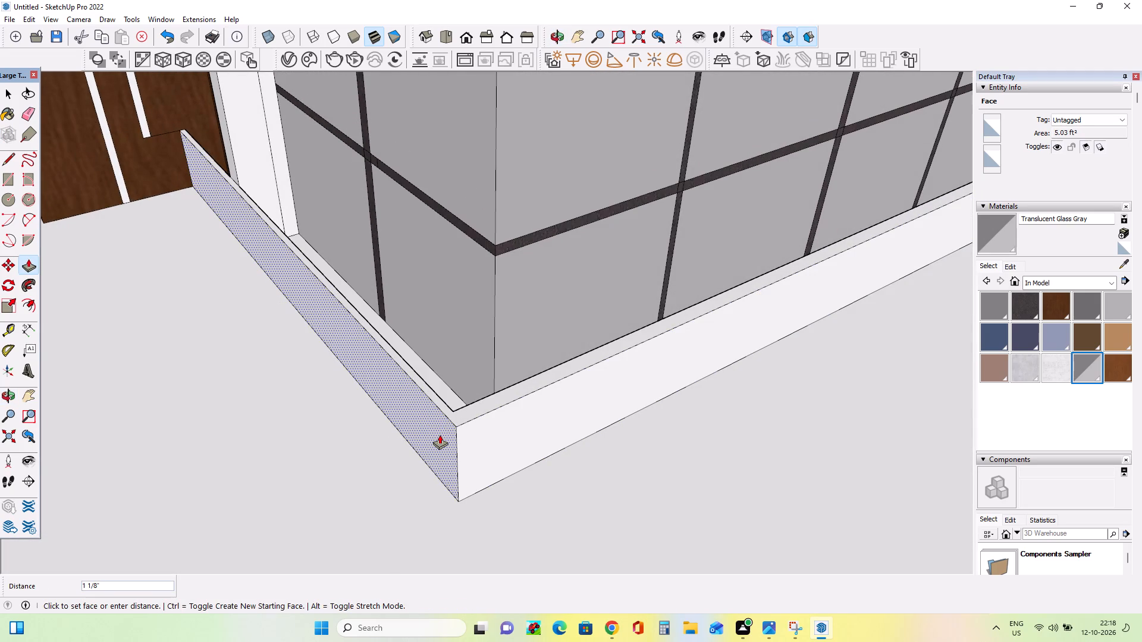
pyautogui.click(439, 435)
pyautogui.click(482, 436)
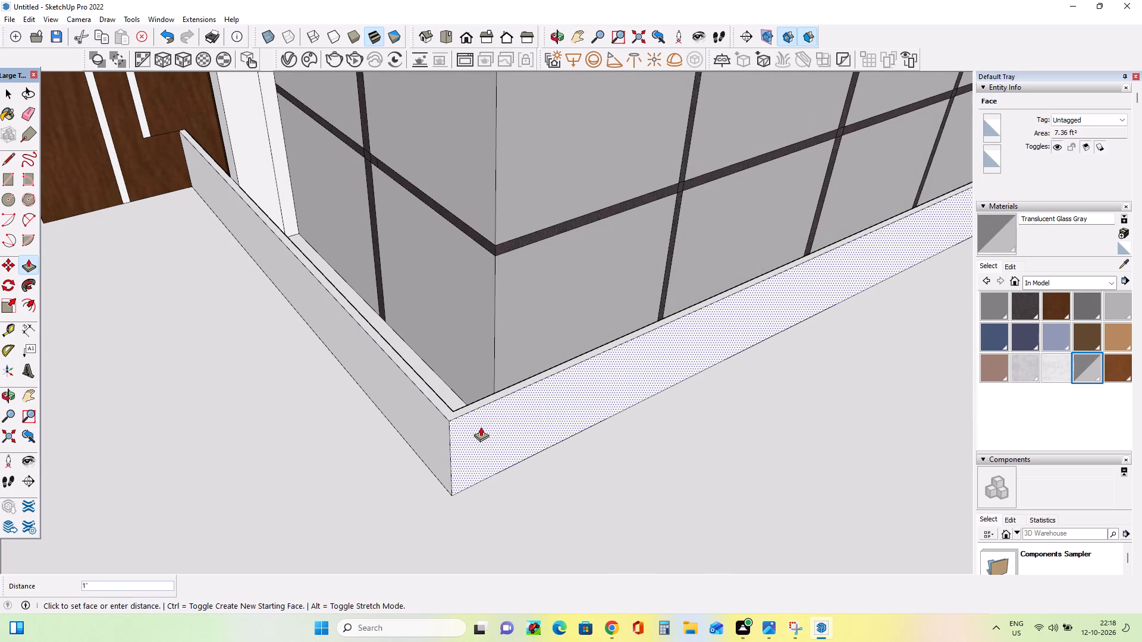
pyautogui.click(481, 427)
# Push the side curb's inner face beside the glazing about 3/8 in outward, away from the glass.
pyautogui.moveTo(408, 384); pyautogui.dragTo(567, 486, button='middle')
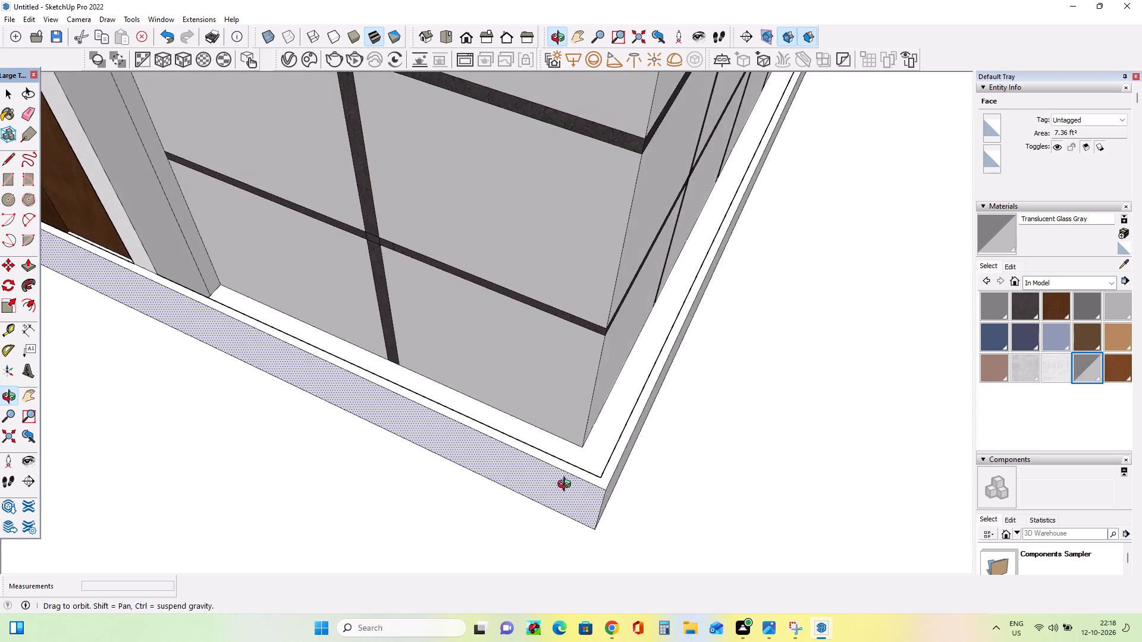
pyautogui.moveTo(567, 486); pyautogui.dragTo(382, 411, button='middle')
pyautogui.scroll(-4, 382, 411)
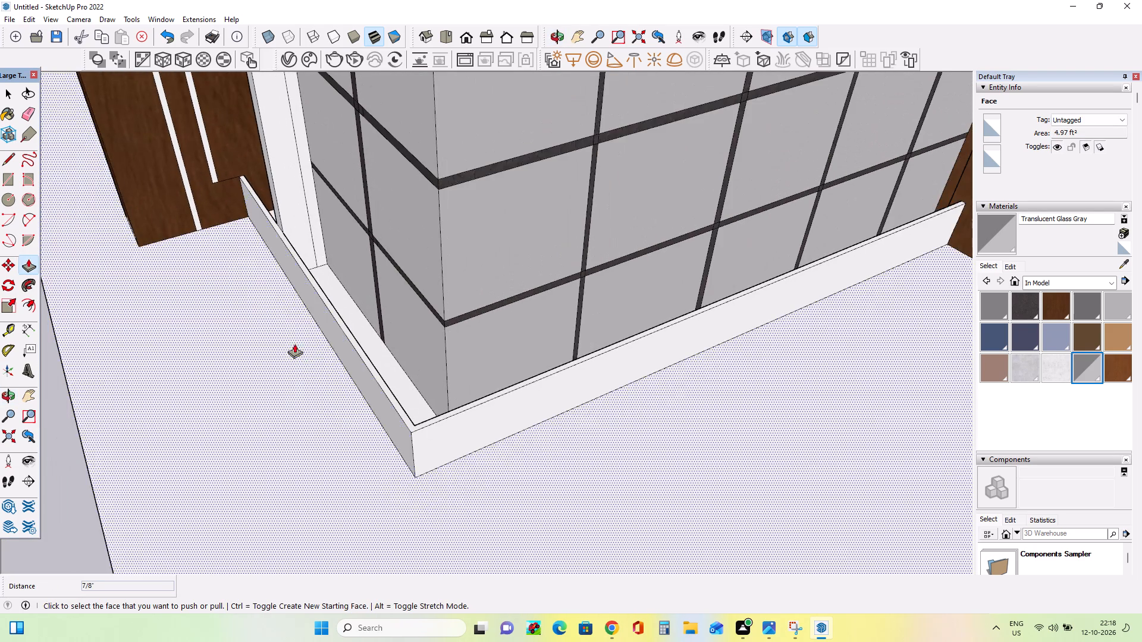
pyautogui.moveTo(296, 345); pyautogui.dragTo(306, 427, button='middle')
pyautogui.scroll(2, 229, 231)
pyautogui.scroll(6, 284, 229)
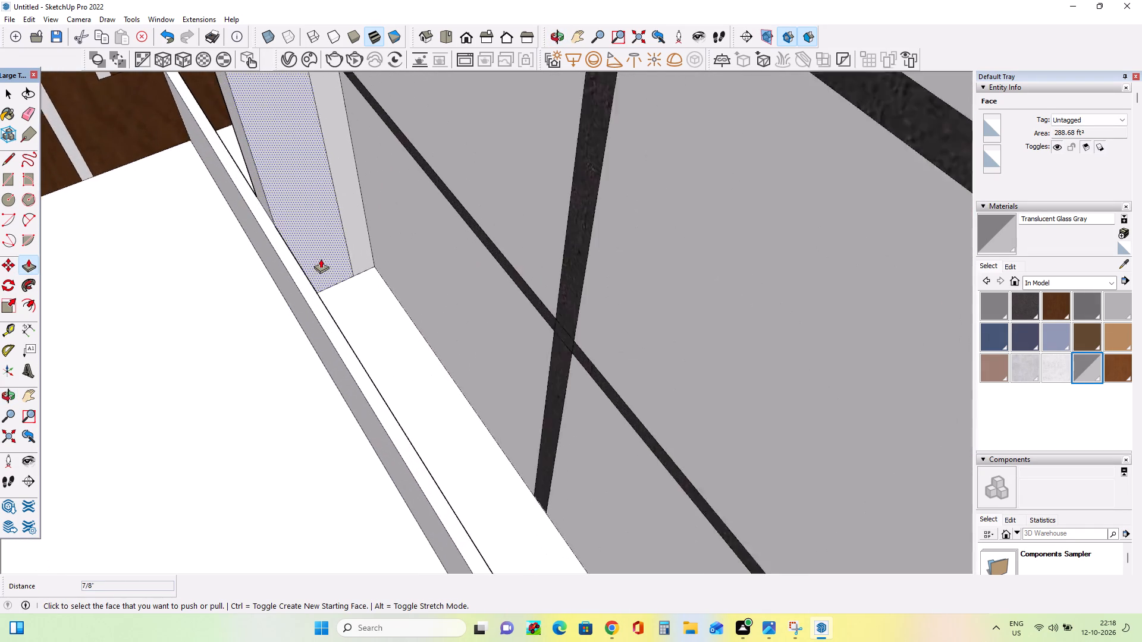
pyautogui.scroll(1, 321, 259)
pyautogui.moveTo(342, 294); pyautogui.dragTo(340, 336, button='middle')
pyautogui.moveTo(379, 357); pyautogui.dragTo(338, 366, button='middle')
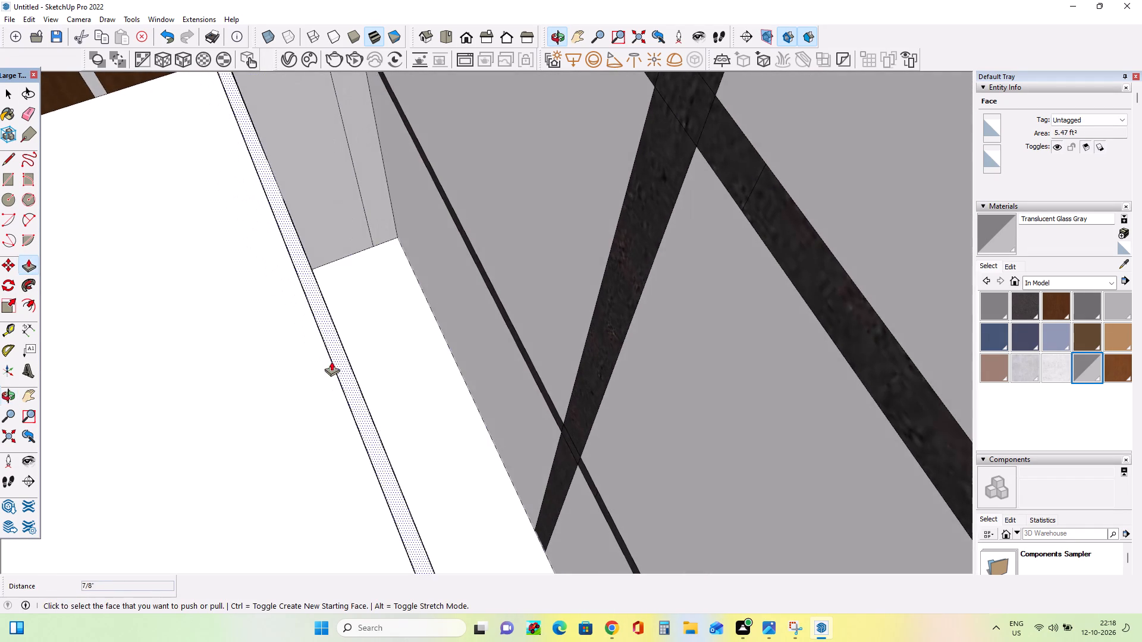
pyautogui.moveTo(378, 354); pyautogui.dragTo(297, 345, button='middle')
pyautogui.click(369, 347)
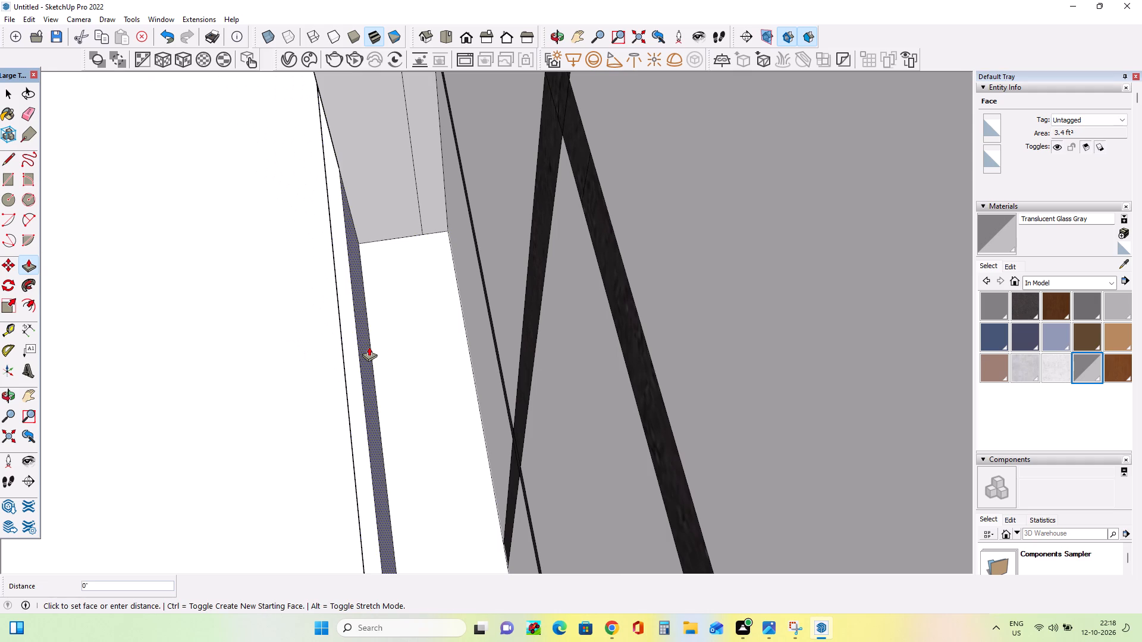
pyautogui.click(363, 345)
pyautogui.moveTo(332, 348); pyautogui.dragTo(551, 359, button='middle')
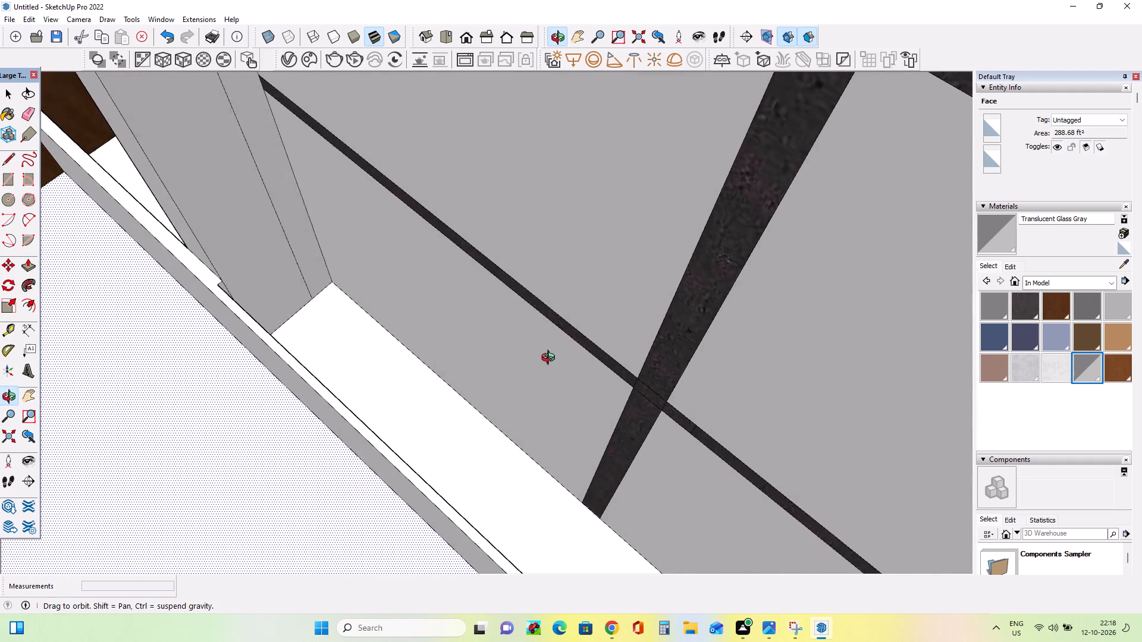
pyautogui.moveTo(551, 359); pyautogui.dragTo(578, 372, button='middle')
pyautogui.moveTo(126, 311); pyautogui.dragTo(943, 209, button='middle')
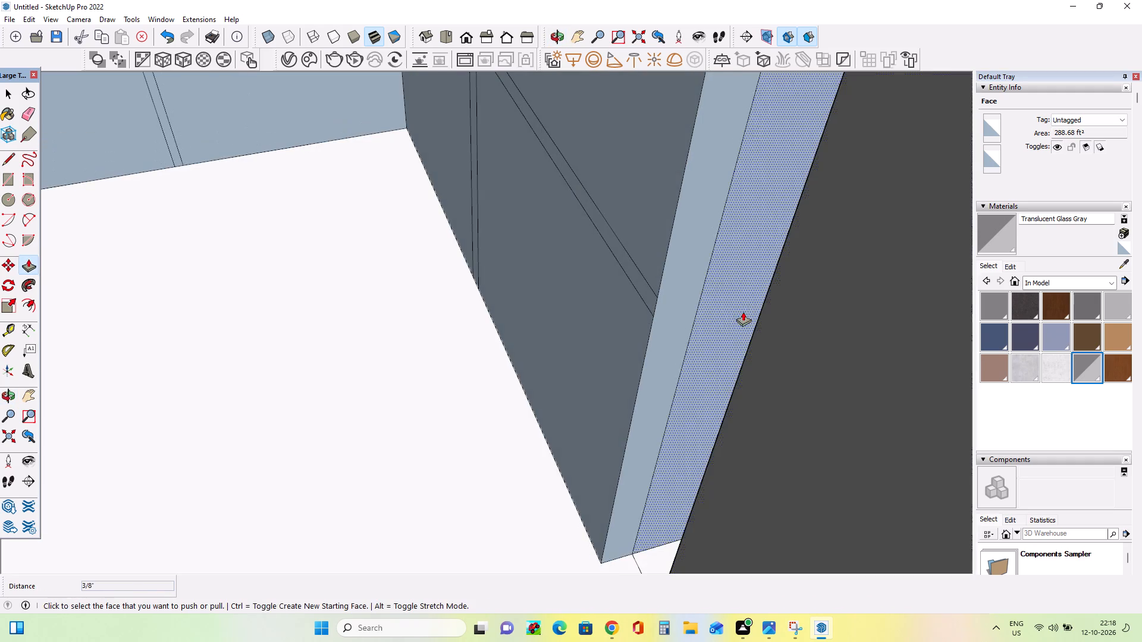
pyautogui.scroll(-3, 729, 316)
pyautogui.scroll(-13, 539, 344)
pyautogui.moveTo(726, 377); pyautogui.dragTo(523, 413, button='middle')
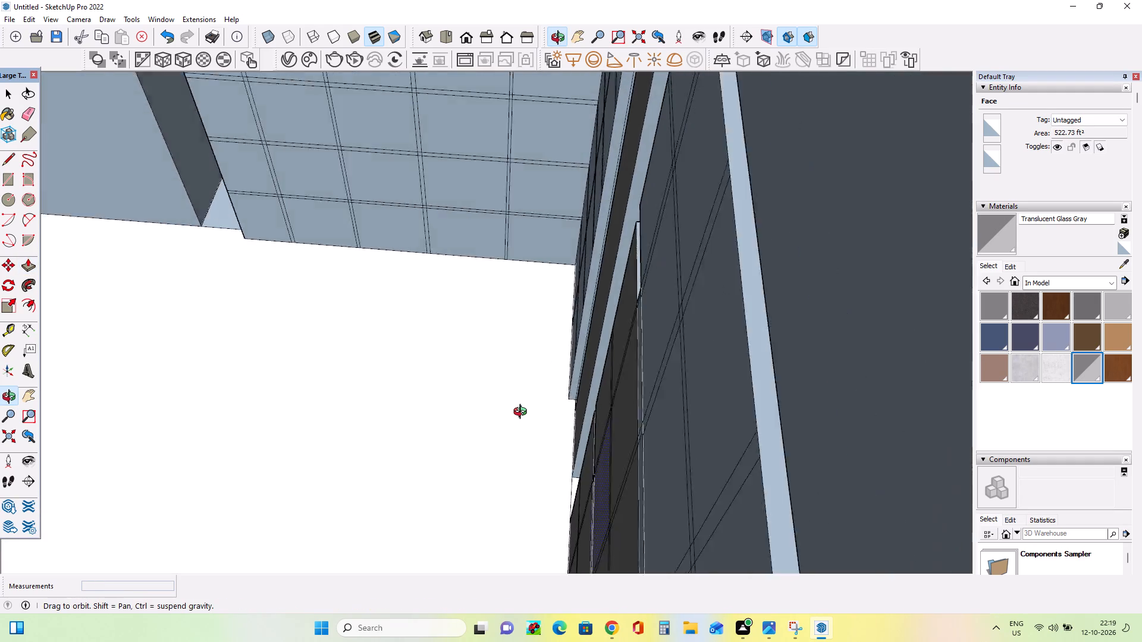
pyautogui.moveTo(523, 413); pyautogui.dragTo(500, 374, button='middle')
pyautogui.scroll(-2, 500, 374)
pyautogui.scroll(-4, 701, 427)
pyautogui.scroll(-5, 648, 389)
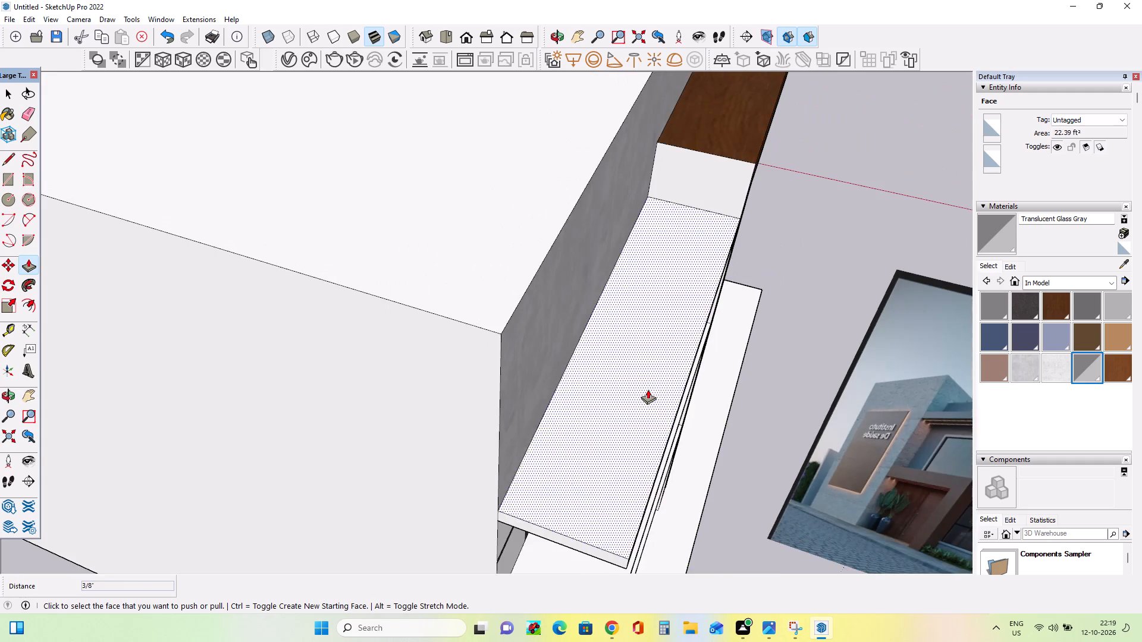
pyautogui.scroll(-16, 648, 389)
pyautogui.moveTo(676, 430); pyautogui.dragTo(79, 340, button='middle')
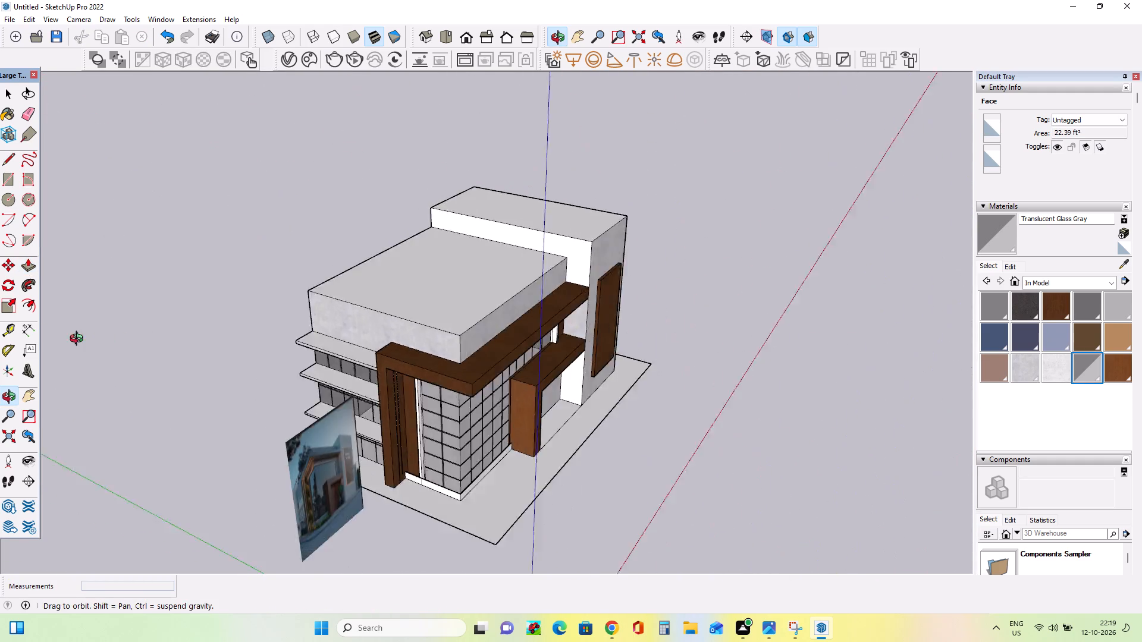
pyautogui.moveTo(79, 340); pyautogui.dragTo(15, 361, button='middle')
# Push the remaining inner face section of the side curb, next to the wooden column, about 1/4 in outward.
pyautogui.scroll(20, 406, 487)
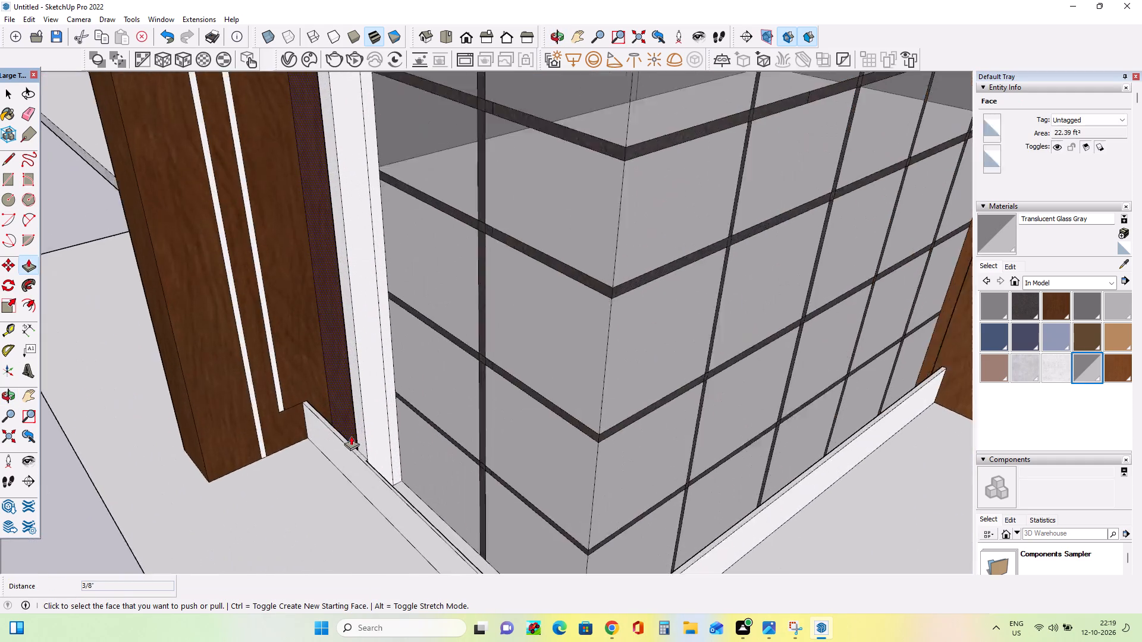
pyautogui.scroll(11, 351, 436)
pyautogui.moveTo(384, 442); pyautogui.dragTo(368, 515, button='middle')
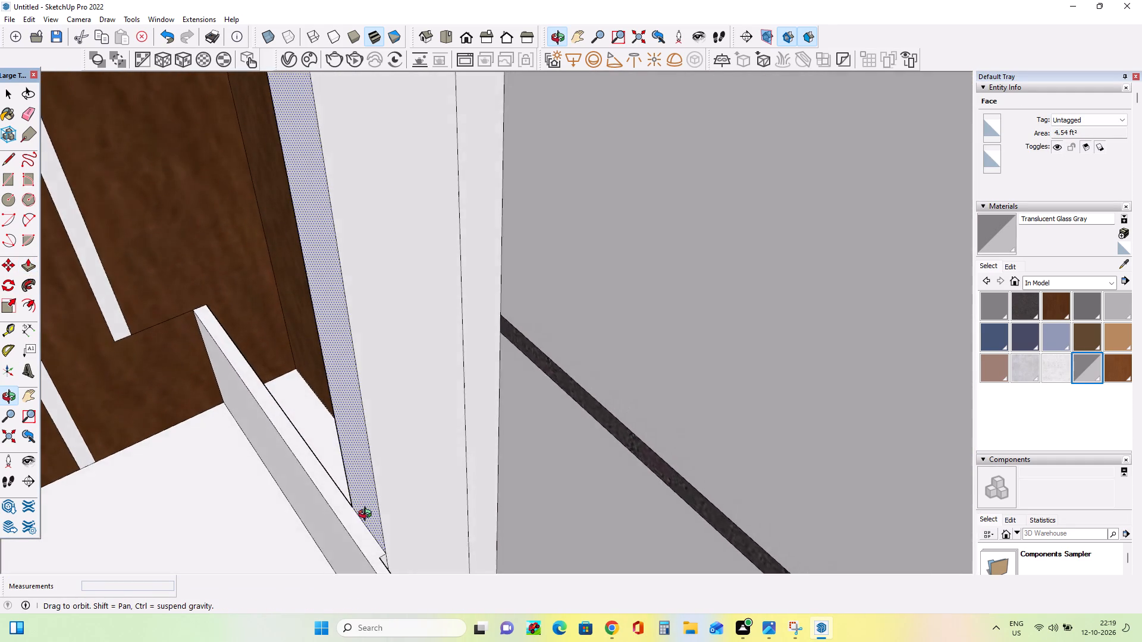
pyautogui.moveTo(368, 515); pyautogui.dragTo(366, 524, button='middle')
pyautogui.moveTo(346, 431); pyautogui.dragTo(334, 476, button='middle')
pyautogui.scroll(3, 290, 392)
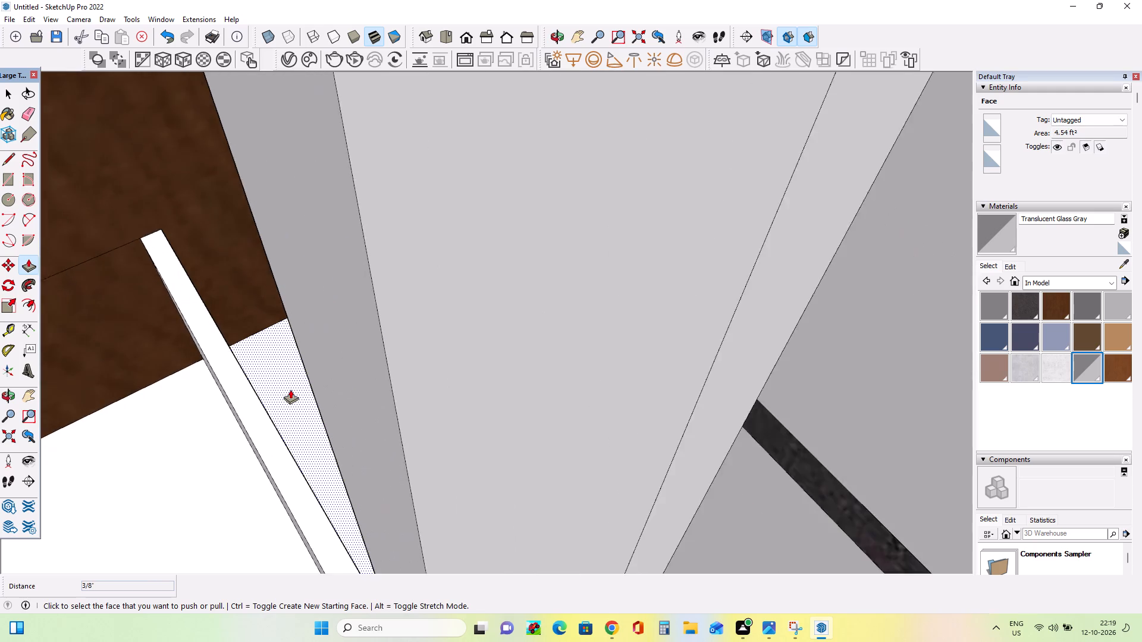
pyautogui.scroll(6, 290, 389)
pyautogui.moveTo(296, 398); pyautogui.dragTo(273, 419, button='middle')
pyautogui.click(224, 427)
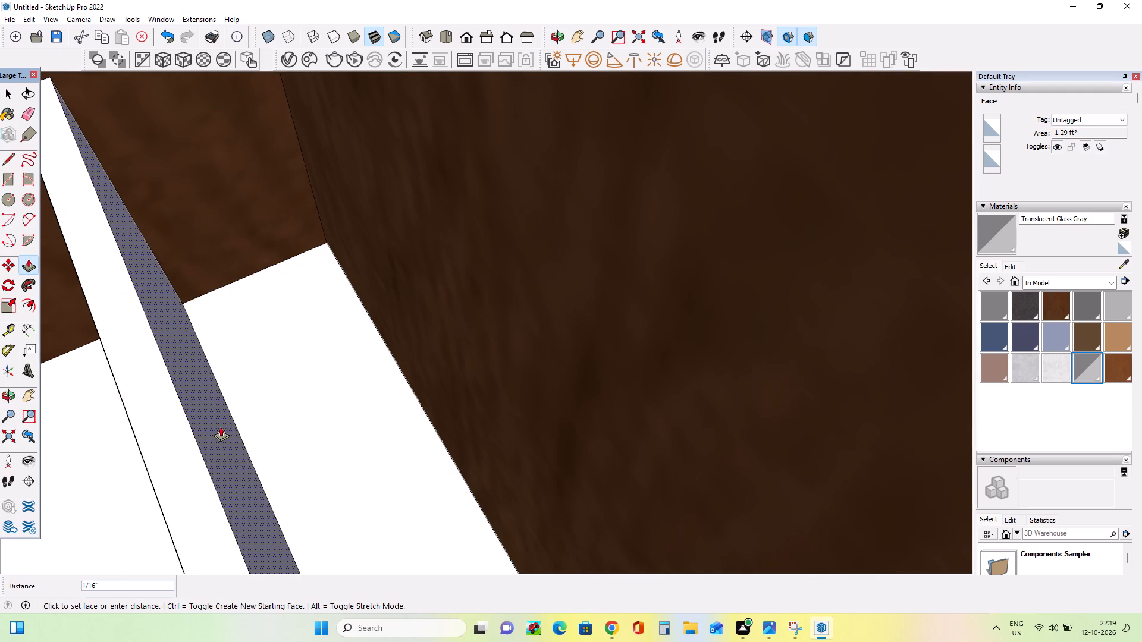
pyautogui.click(210, 427)
pyautogui.scroll(-4, 341, 384)
pyautogui.scroll(-3, 425, 347)
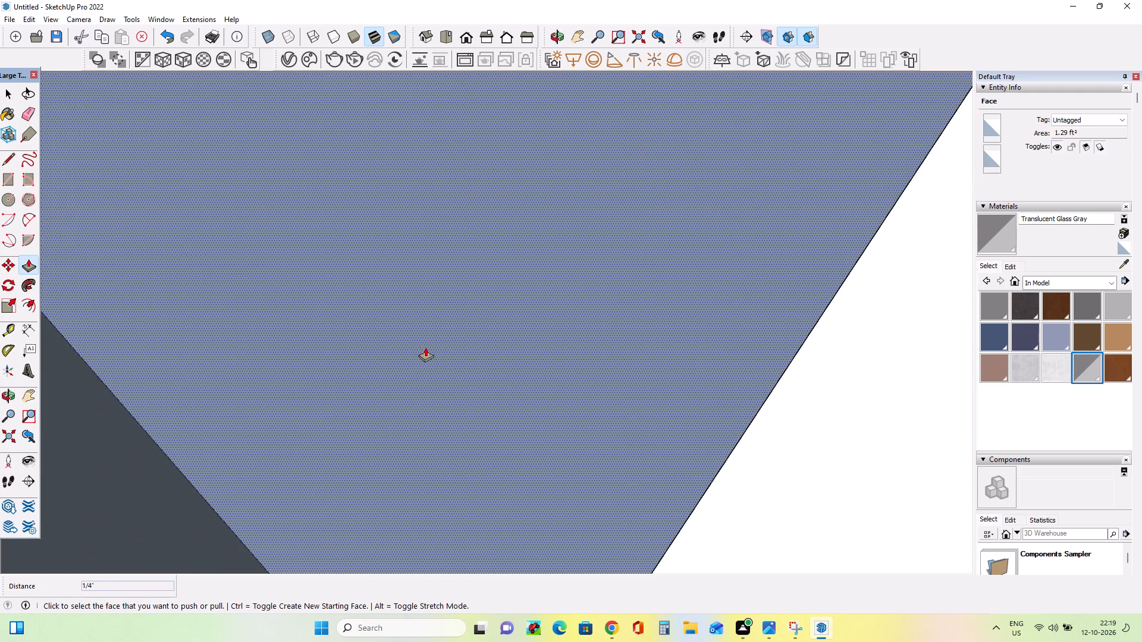
pyautogui.scroll(-5, 425, 347)
pyautogui.scroll(-20, 404, 382)
pyautogui.scroll(-1, 404, 382)
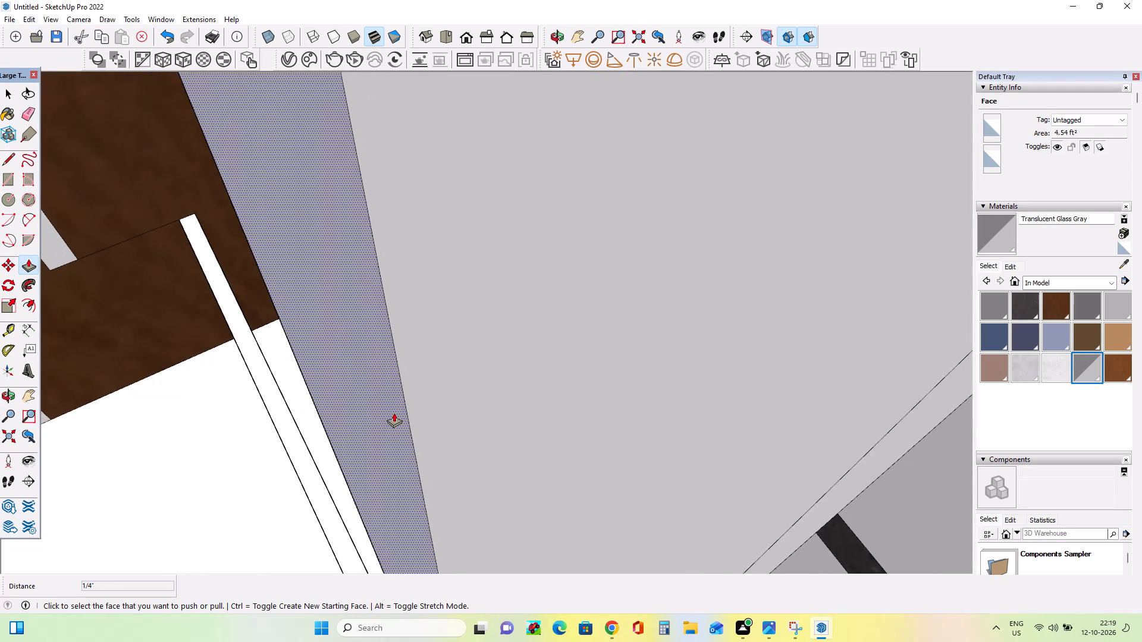
# Check the reshaped curb around the glazed corner and compare it with the planting strip in the reference image.
pyautogui.scroll(-5, 394, 413)
pyautogui.scroll(-20, 394, 426)
pyautogui.scroll(-1, 394, 426)
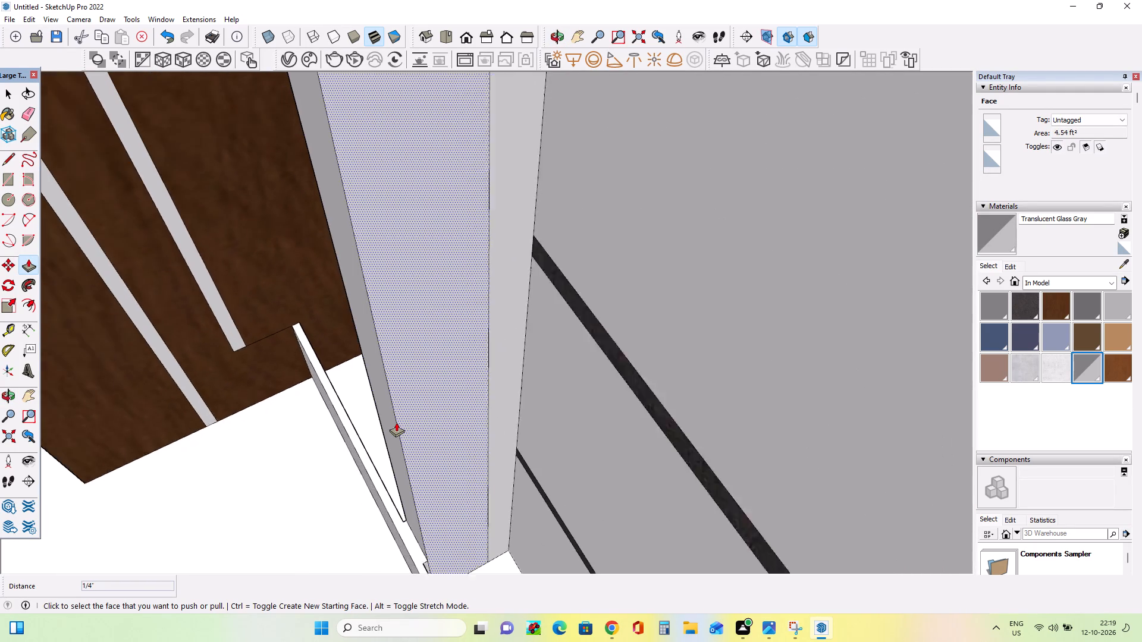
pyautogui.scroll(-6, 396, 422)
pyautogui.moveTo(369, 528); pyautogui.dragTo(434, 385, button='middle')
pyautogui.scroll(-5, 389, 398)
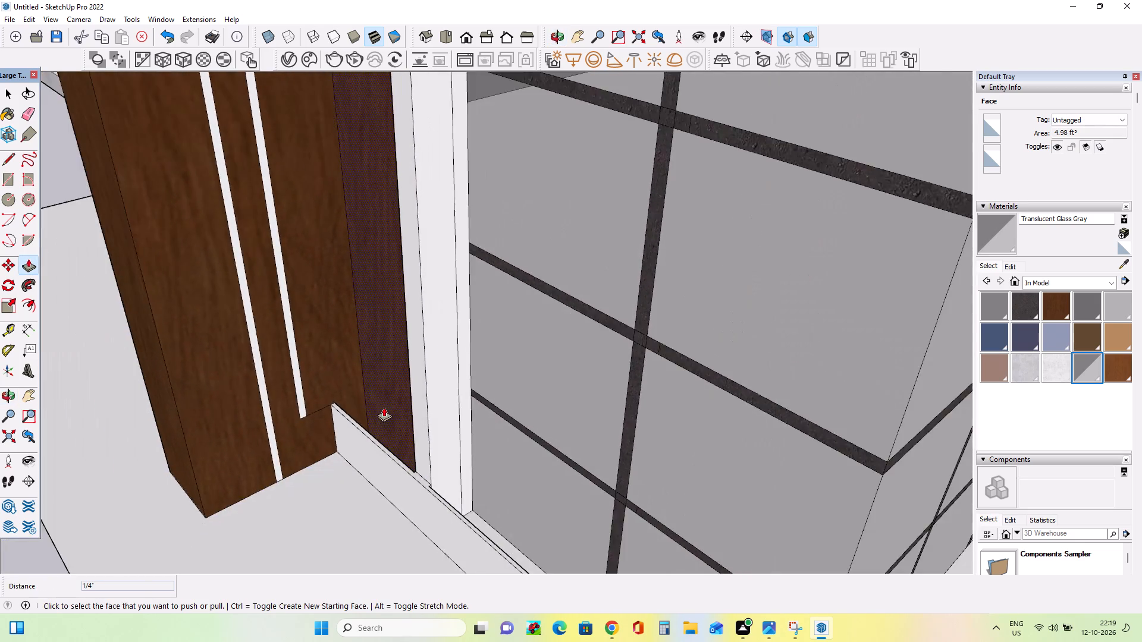
pyautogui.scroll(-7, 384, 407)
pyautogui.moveTo(510, 518); pyautogui.dragTo(504, 556, button='middle')
pyautogui.scroll(3, 479, 539)
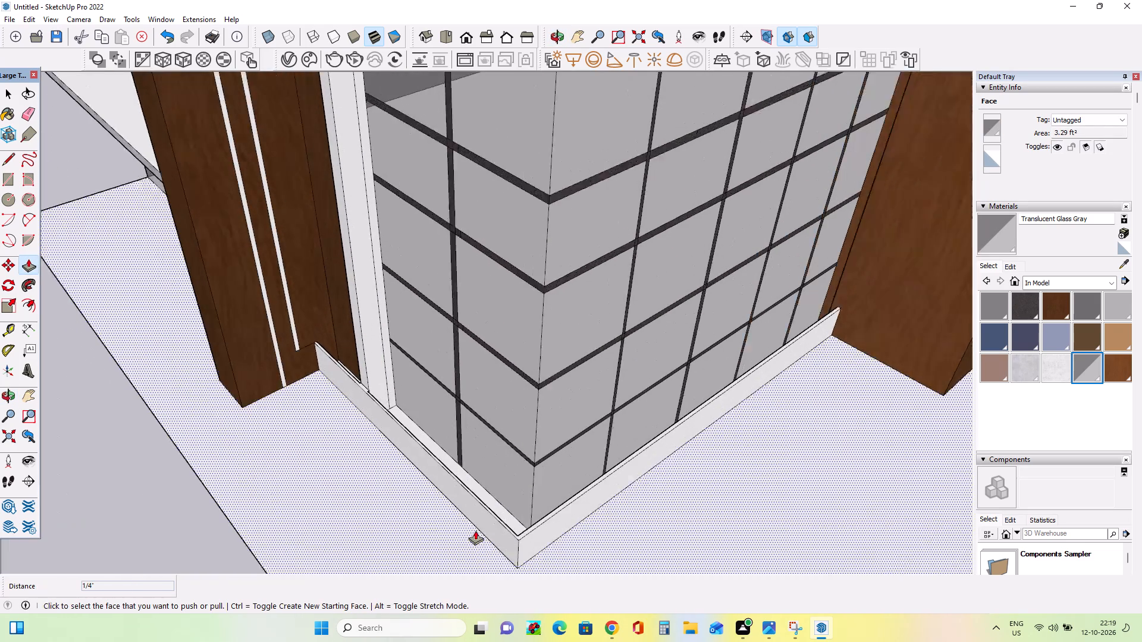
pyautogui.scroll(2, 475, 530)
pyautogui.moveTo(477, 508); pyautogui.dragTo(367, 472, button='middle')
pyautogui.scroll(-4, 366, 471)
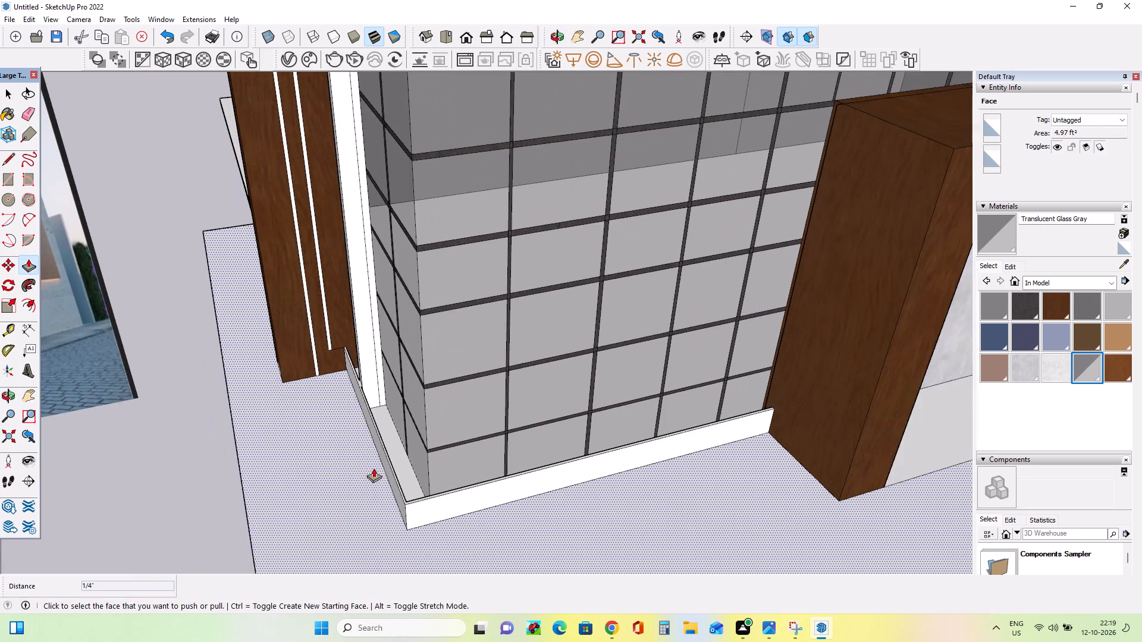
pyautogui.moveTo(375, 468); pyautogui.dragTo(499, 385, button='middle')
pyautogui.scroll(-10, 511, 488)
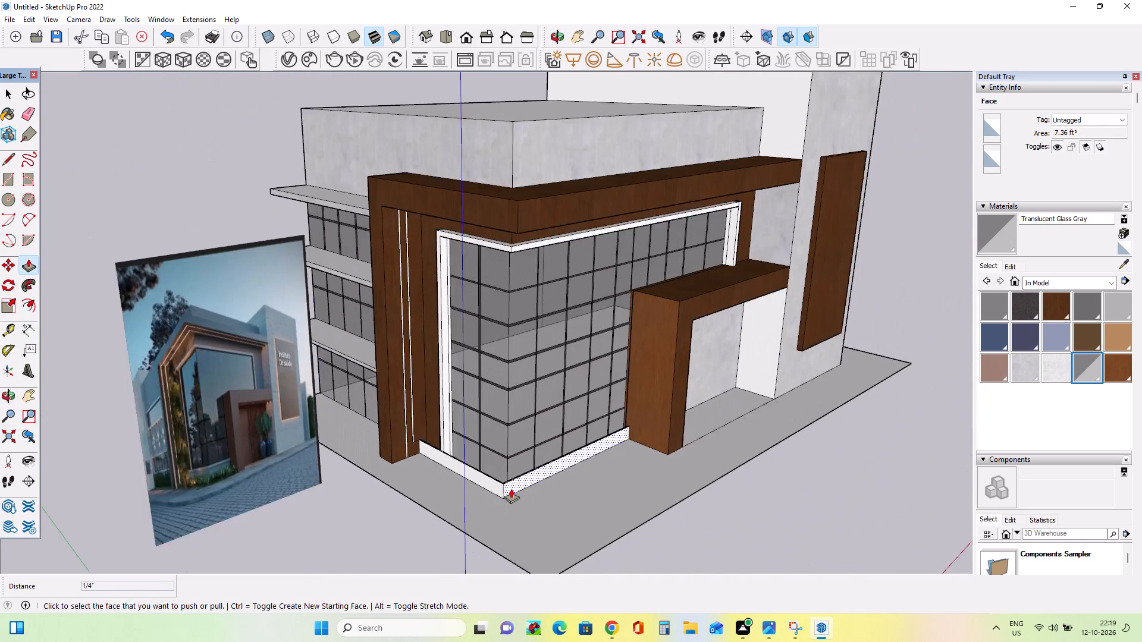
pyautogui.scroll(-1, 511, 489)
pyautogui.moveTo(499, 525); pyautogui.dragTo(494, 499, button='middle')
pyautogui.scroll(9, 272, 490)
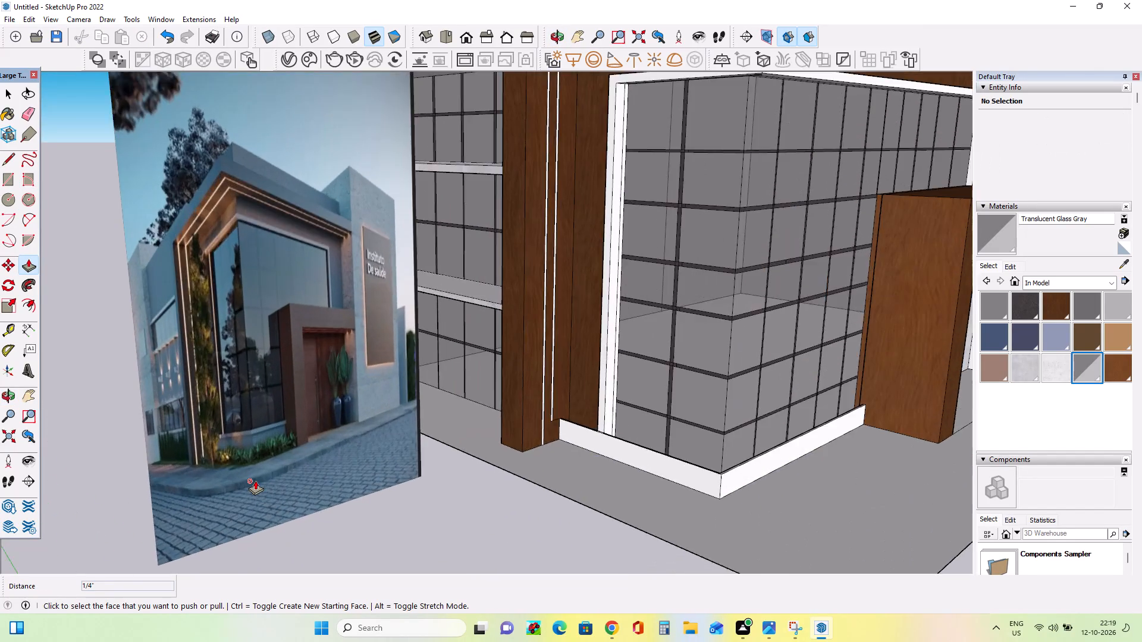
pyautogui.scroll(7, 255, 480)
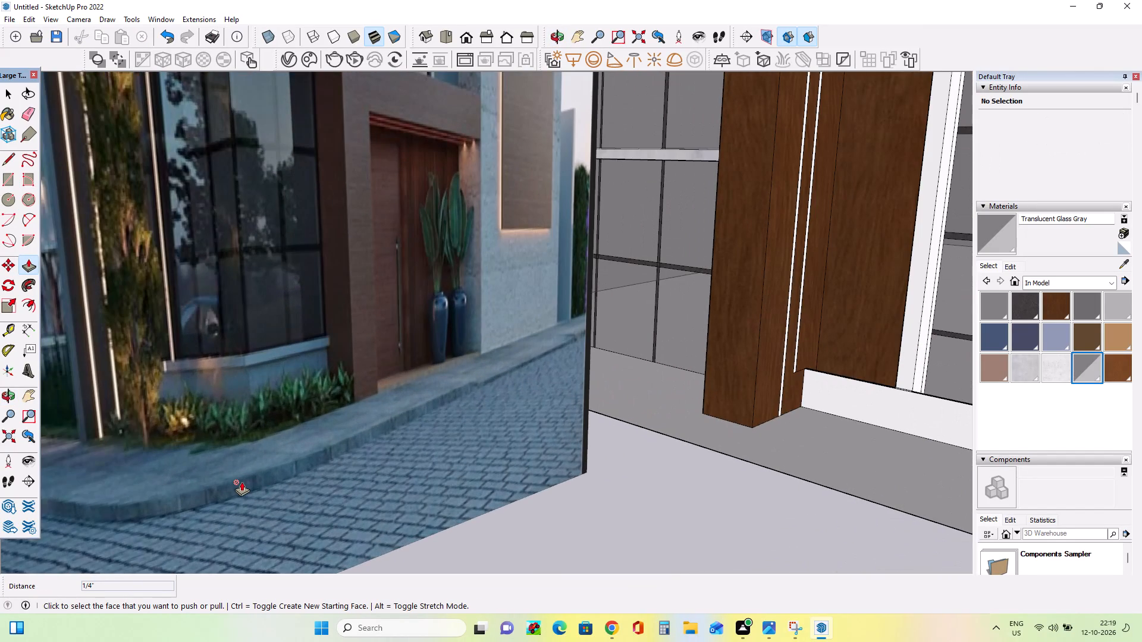
pyautogui.scroll(-8, 241, 481)
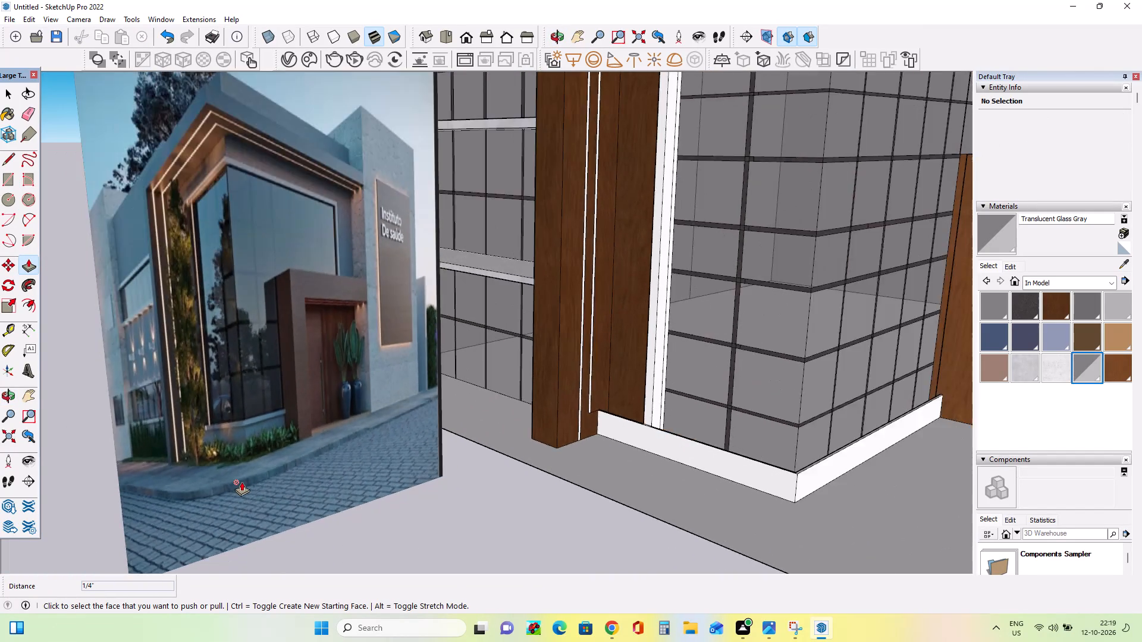
pyautogui.scroll(-13, 241, 481)
pyautogui.scroll(7, 454, 505)
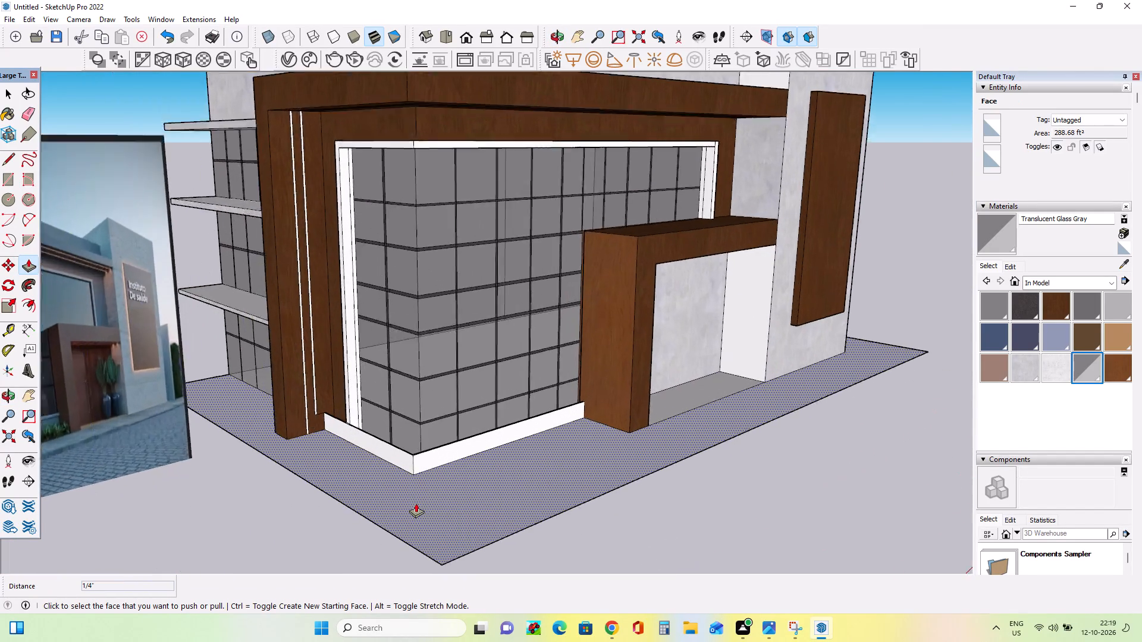
pyautogui.scroll(11, 416, 503)
pyautogui.moveTo(394, 505); pyautogui.dragTo(402, 523, button='middle')
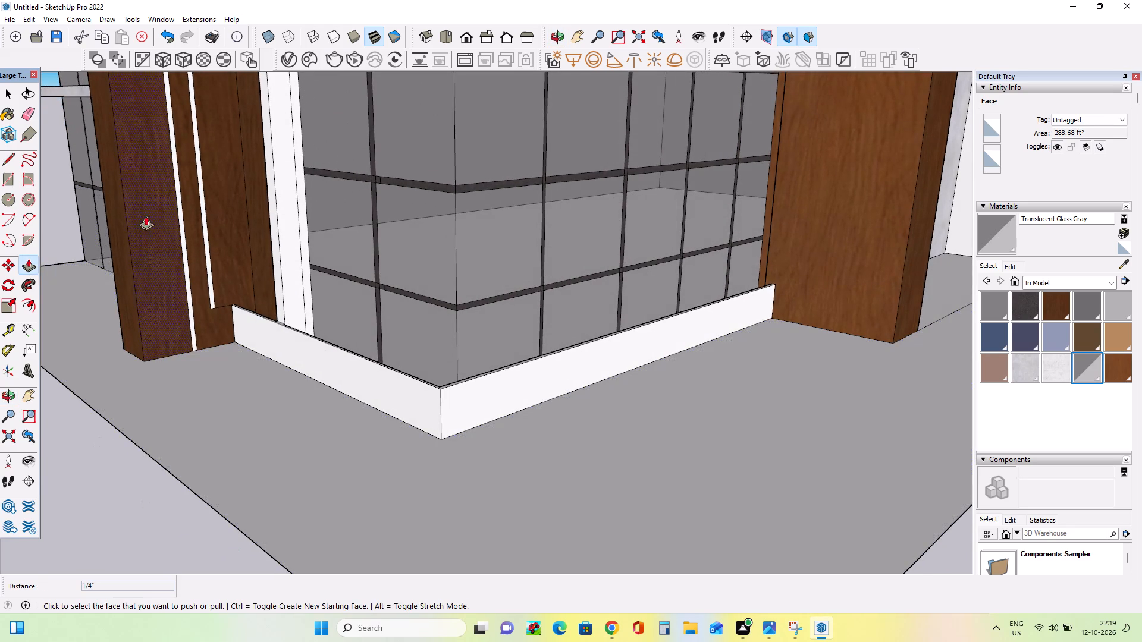
# Draw a rectangle of about 1' by 10 5/8" on the ground, filling the angle between the wooden column and the side curb's end.
pyautogui.click(10, 181)
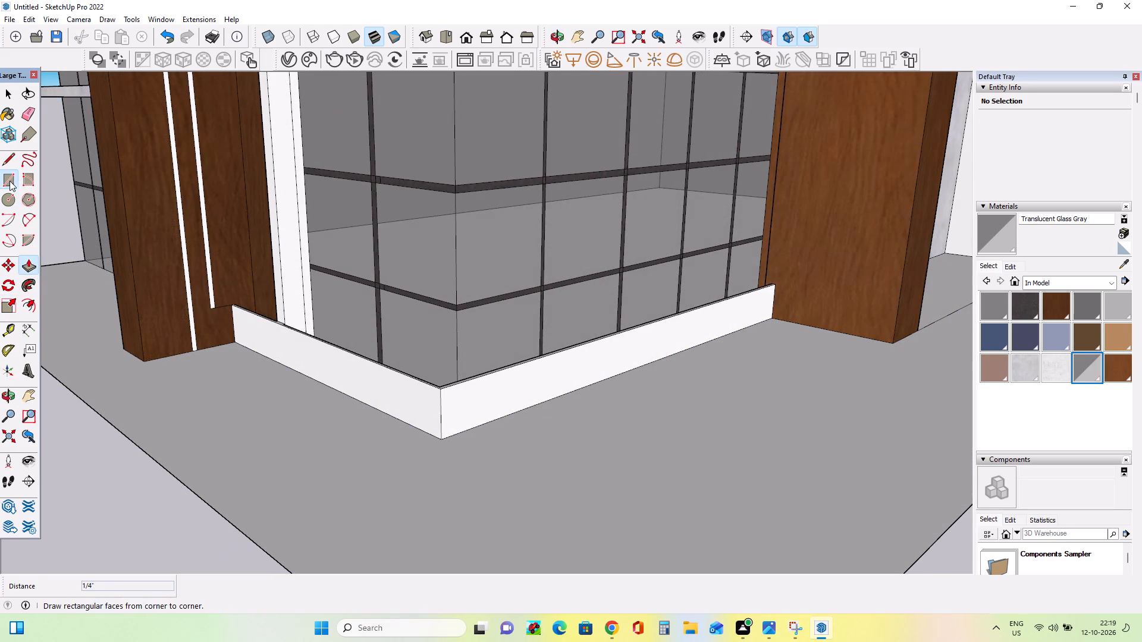
pyautogui.click(230, 343)
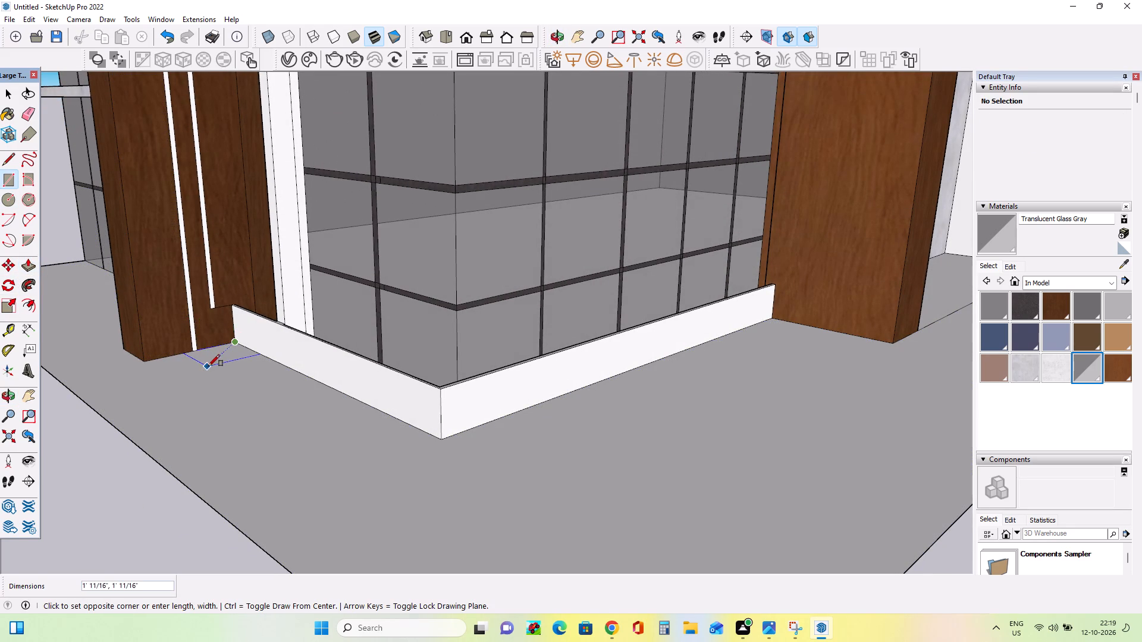
pyautogui.click(215, 364)
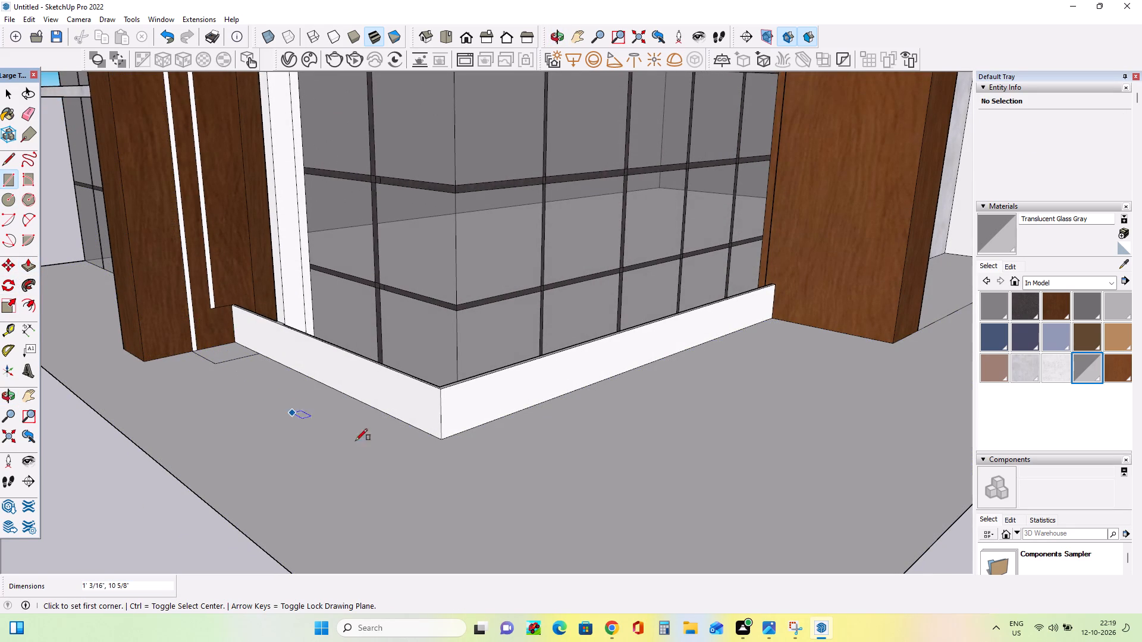
# Examine how the planting strip runs along the base of the glazed corner in the reference image and compare it with the model.
pyautogui.scroll(-4, 400, 468)
pyautogui.scroll(-3, 348, 401)
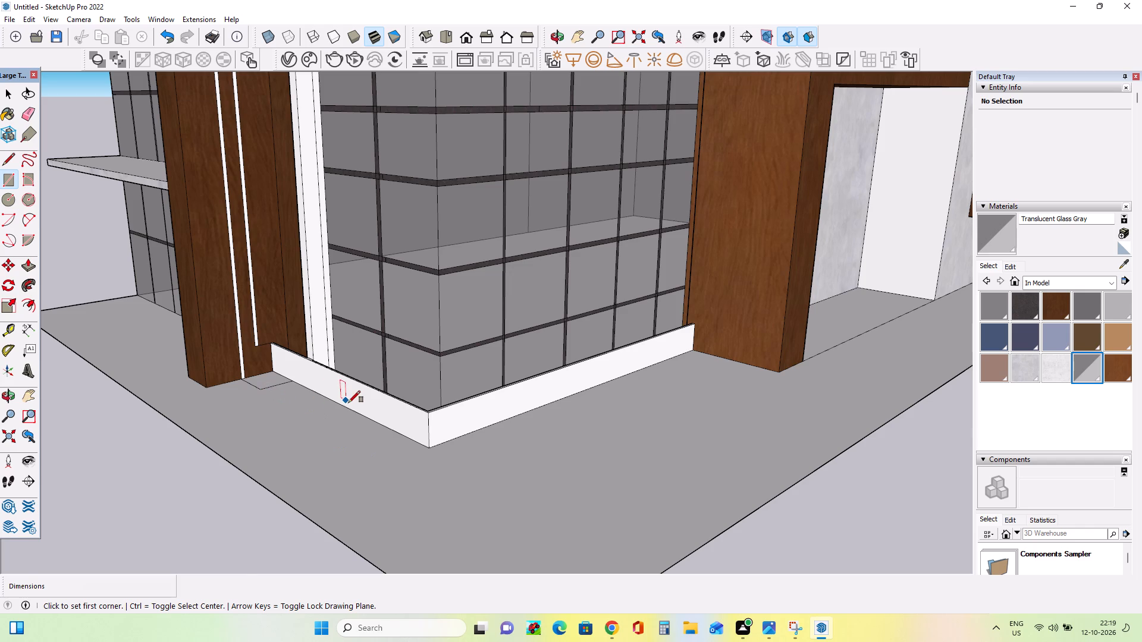
pyautogui.scroll(-8, 349, 402)
pyautogui.scroll(7, 144, 407)
pyautogui.scroll(-1, 124, 405)
pyautogui.scroll(4, 124, 405)
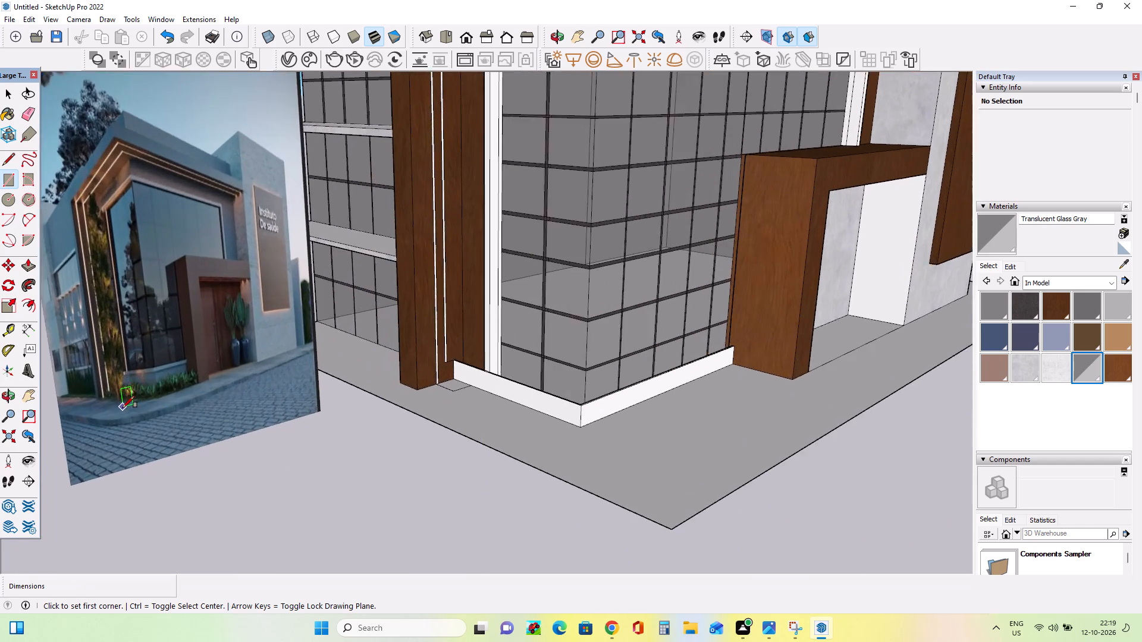
pyautogui.scroll(11, 123, 408)
pyautogui.scroll(-8, 123, 411)
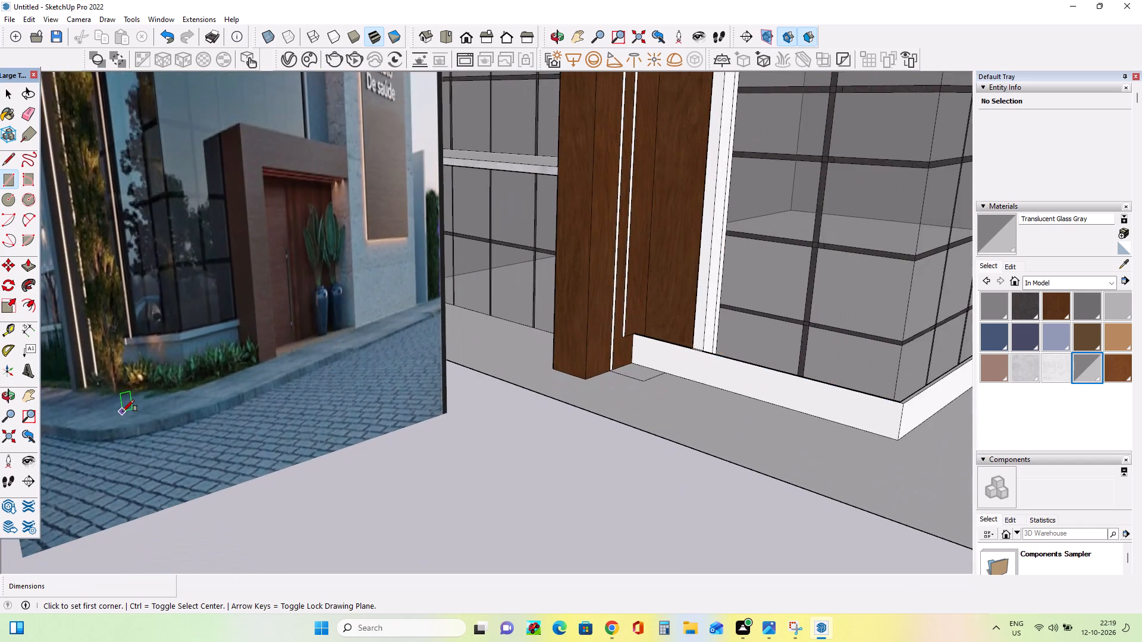
pyautogui.scroll(-12, 123, 411)
pyautogui.moveTo(456, 450); pyautogui.dragTo(455, 470, button='middle')
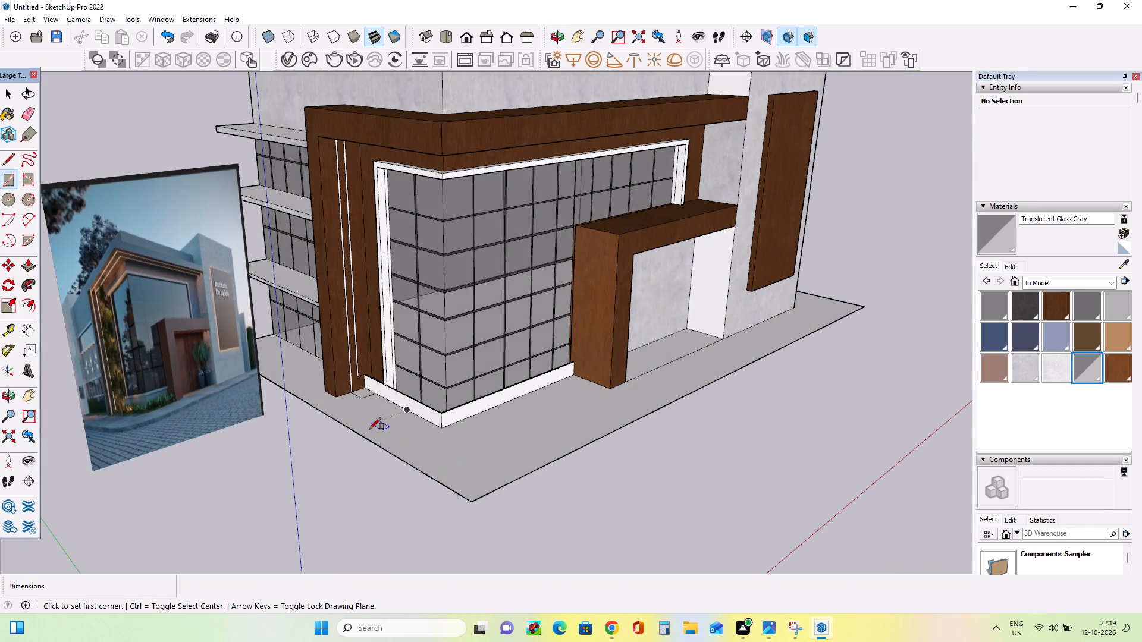
# Draw a ground rectangle of about 5' 11" by 10" along the side curb, extending from the small rectangle to just past the curb corner.
pyautogui.scroll(8, 358, 415)
pyautogui.click(362, 379)
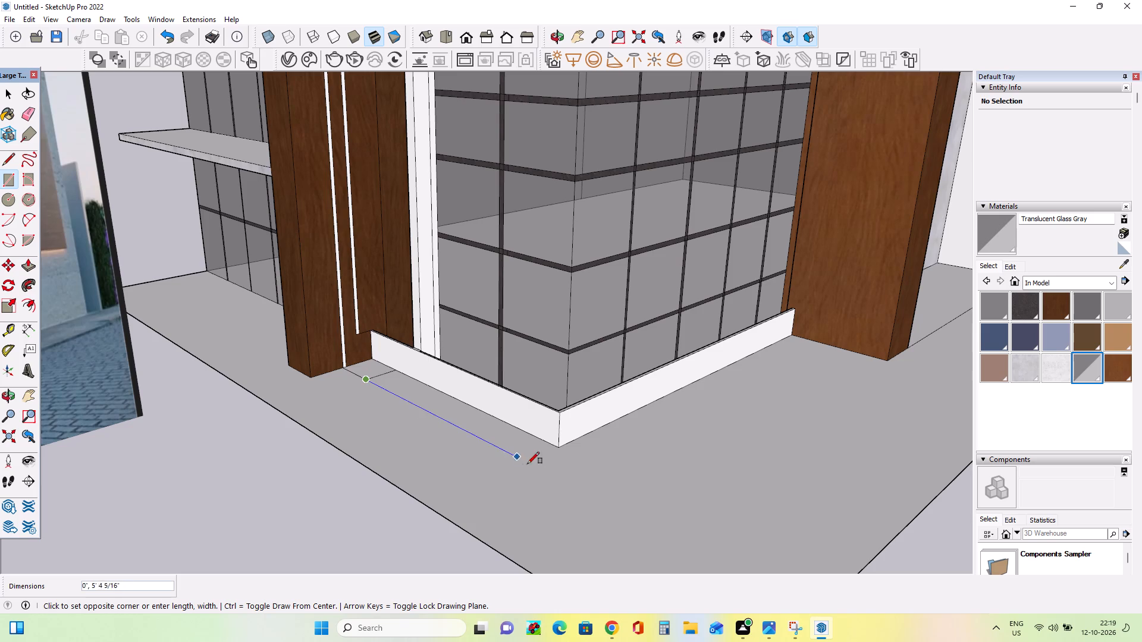
pyautogui.click(576, 455)
# Draw a ground rectangle of about 9' 6" by 10 1/2" along the front curb and fill the outer corner with another rectangle.
pyautogui.moveTo(579, 461); pyautogui.dragTo(465, 503, button='middle')
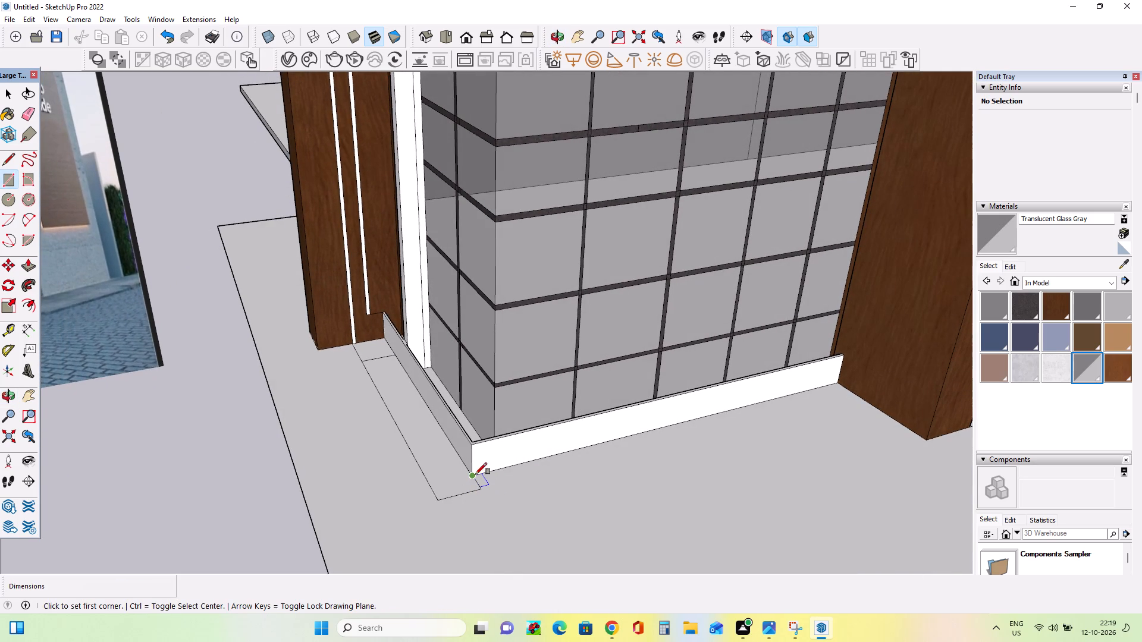
pyautogui.click(475, 474)
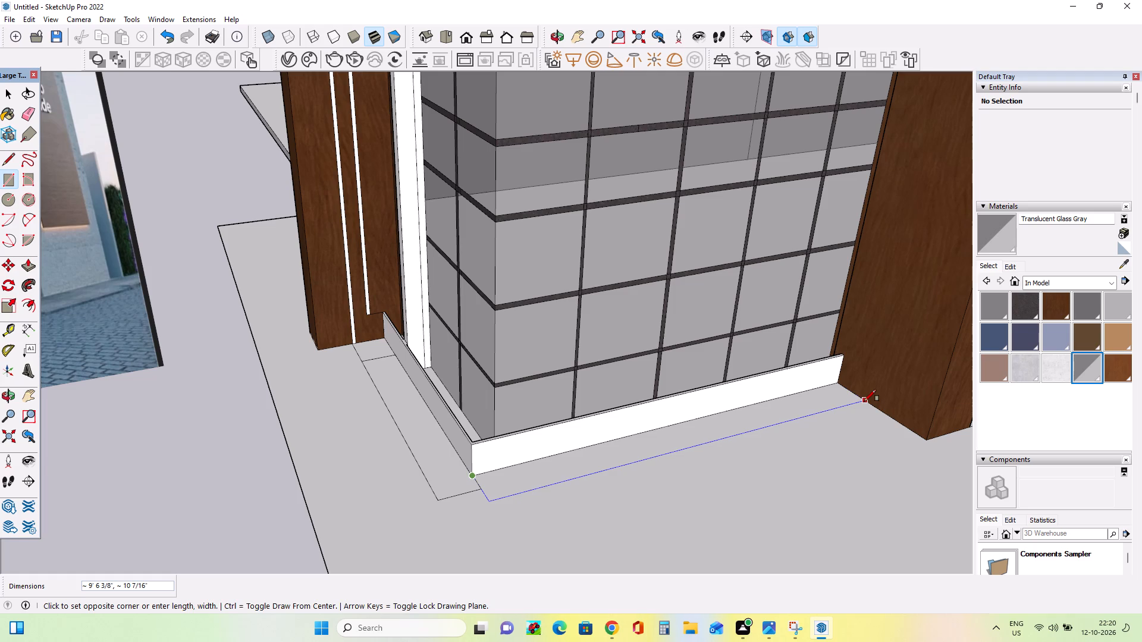
pyautogui.click(864, 401)
pyautogui.scroll(5, 480, 535)
pyautogui.click(494, 484)
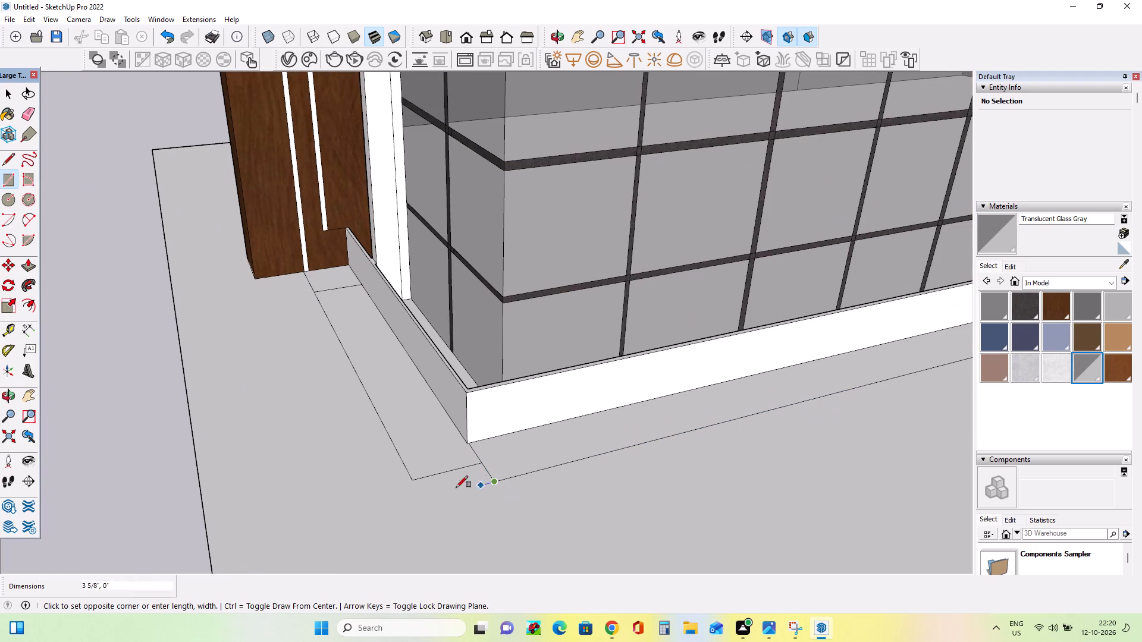
pyautogui.click(418, 481)
pyautogui.moveTo(491, 519); pyautogui.dragTo(501, 533, button='middle')
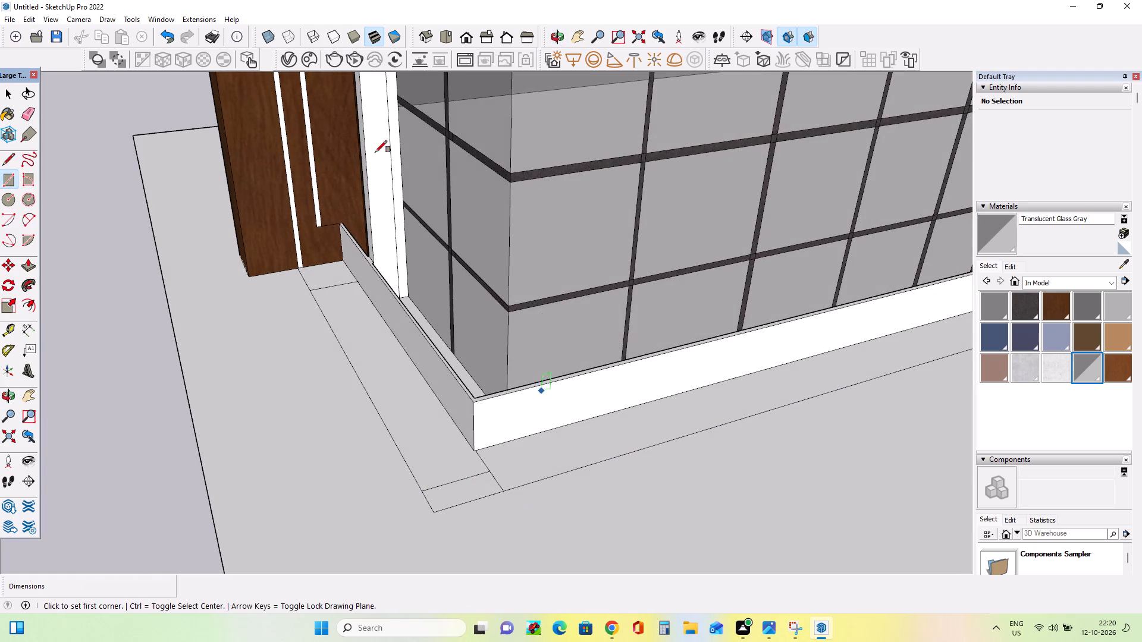
# Erase the dividing lines between the ground rectangles so they form one L-shaped planting strip around the curb.
pyautogui.click(29, 106)
pyautogui.moveTo(341, 273); pyautogui.dragTo(347, 300)
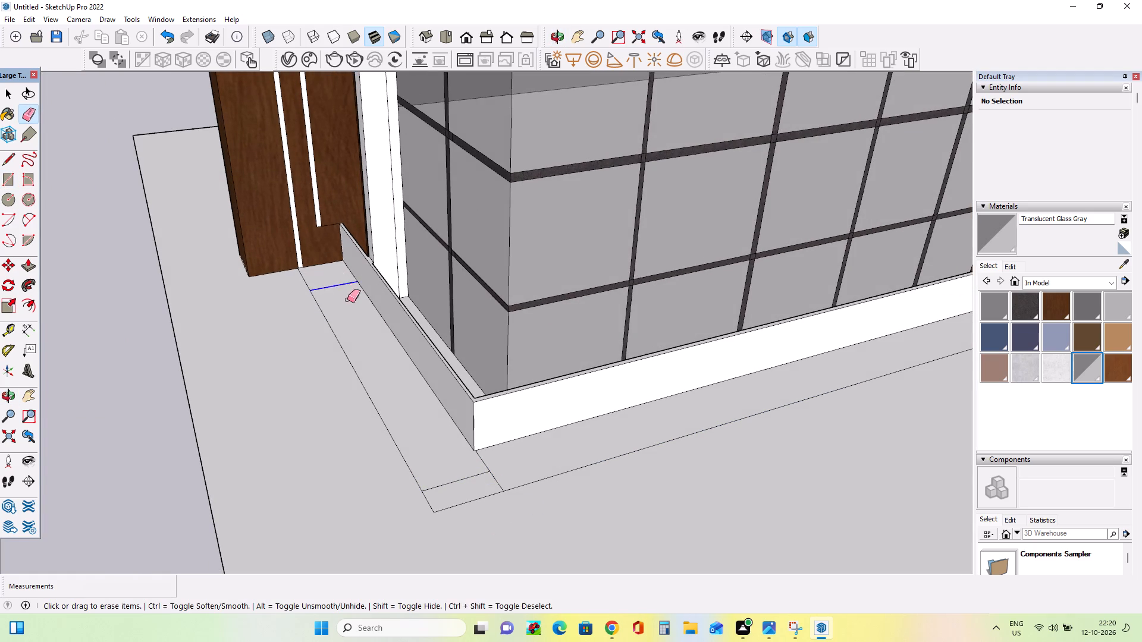
pyautogui.moveTo(347, 300); pyautogui.dragTo(347, 300)
pyautogui.moveTo(447, 473); pyautogui.dragTo(508, 467)
pyautogui.moveTo(477, 465); pyautogui.dragTo(498, 461)
pyautogui.moveTo(489, 475); pyautogui.dragTo(498, 486, button='middle')
pyautogui.scroll(-1, 498, 486)
# Push the L-shaped planting strip about 4 15/16 in down into the ground slab.
pyautogui.click(30, 266)
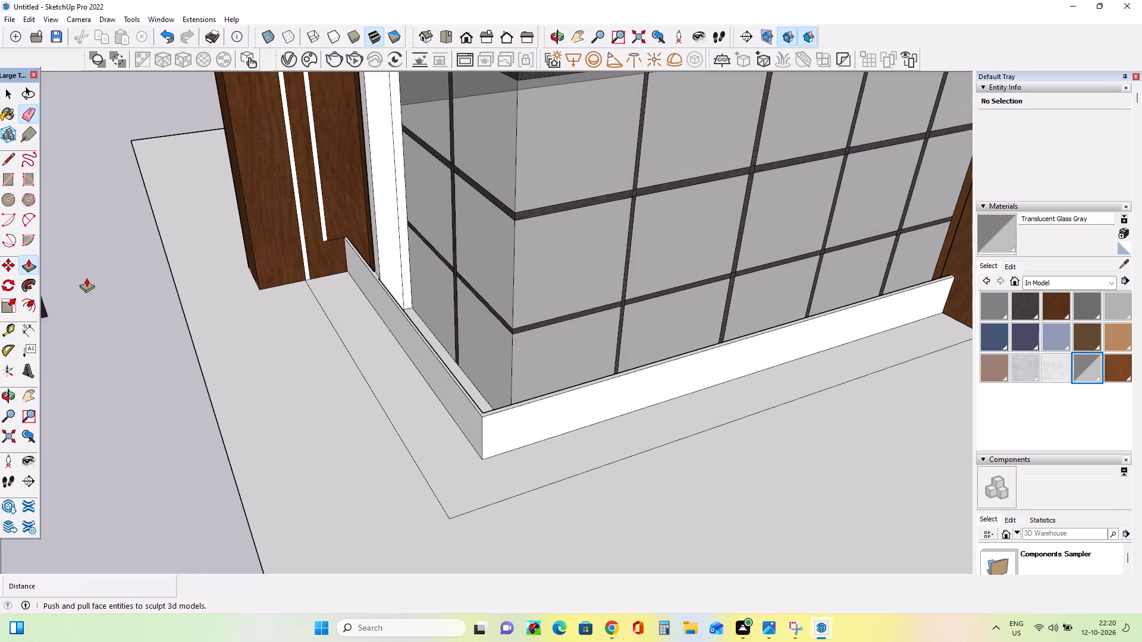
pyautogui.click(453, 452)
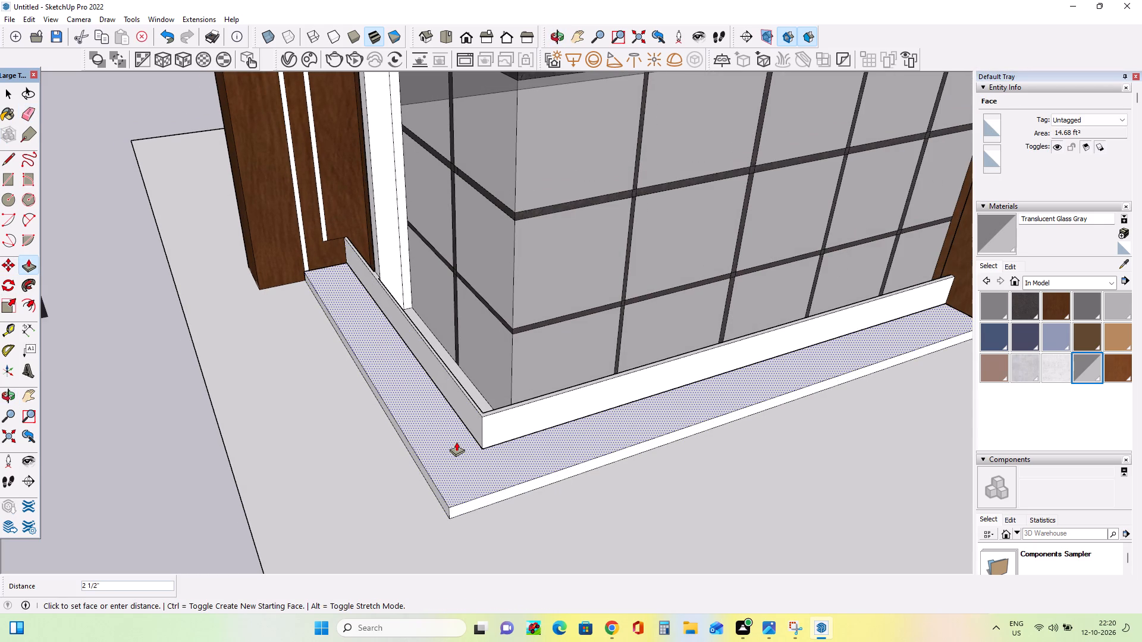
pyautogui.click(457, 473)
# Pull the sunken planting strip's bottom face back up by about 1 11/16 in.
pyautogui.moveTo(448, 462); pyautogui.dragTo(545, 251, button='middle')
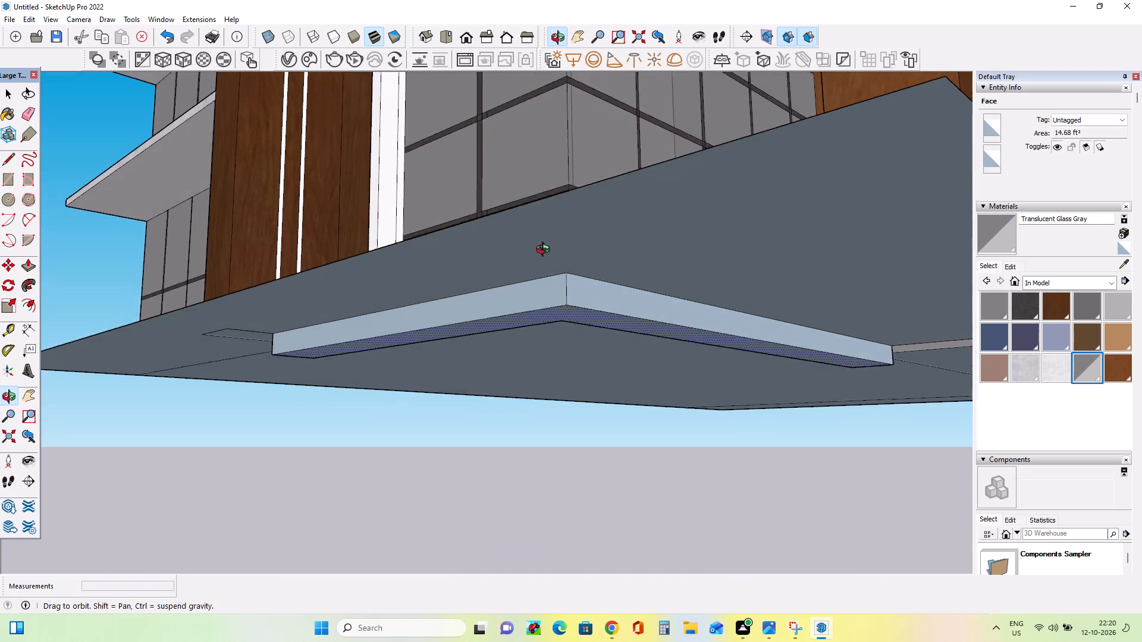
pyautogui.moveTo(545, 251); pyautogui.dragTo(487, 438, button='middle')
pyautogui.moveTo(459, 425); pyautogui.dragTo(468, 432, button='middle')
pyautogui.click(470, 451)
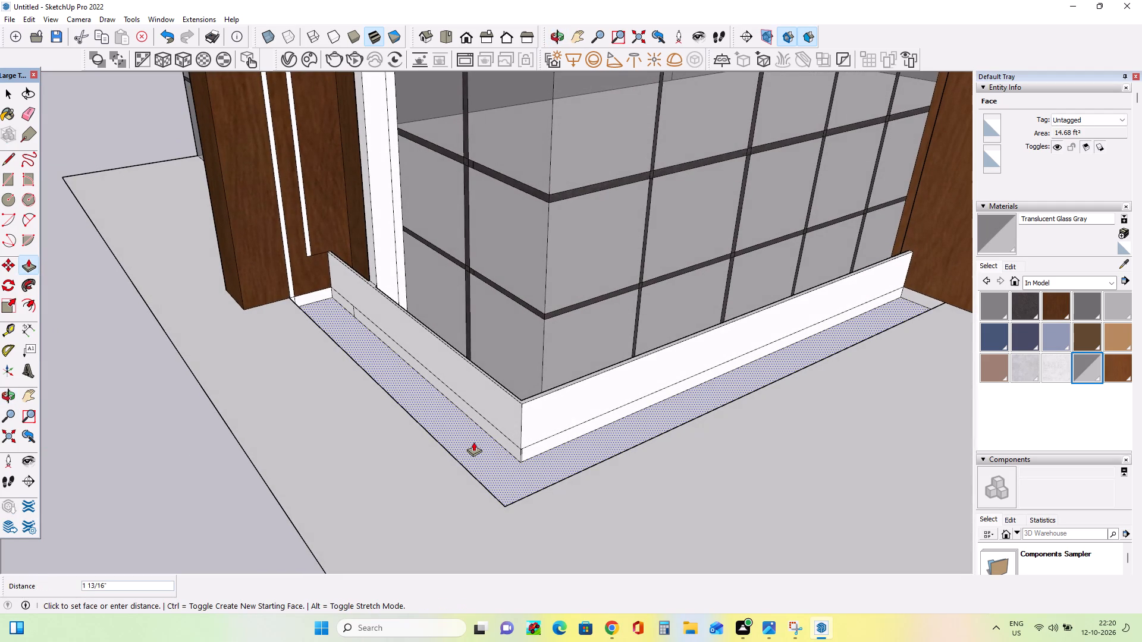
pyautogui.click(473, 443)
# Compare the sunken planting strip with the plants at the base of the glazing in the reference image.
pyautogui.moveTo(503, 455); pyautogui.dragTo(523, 404, button='middle')
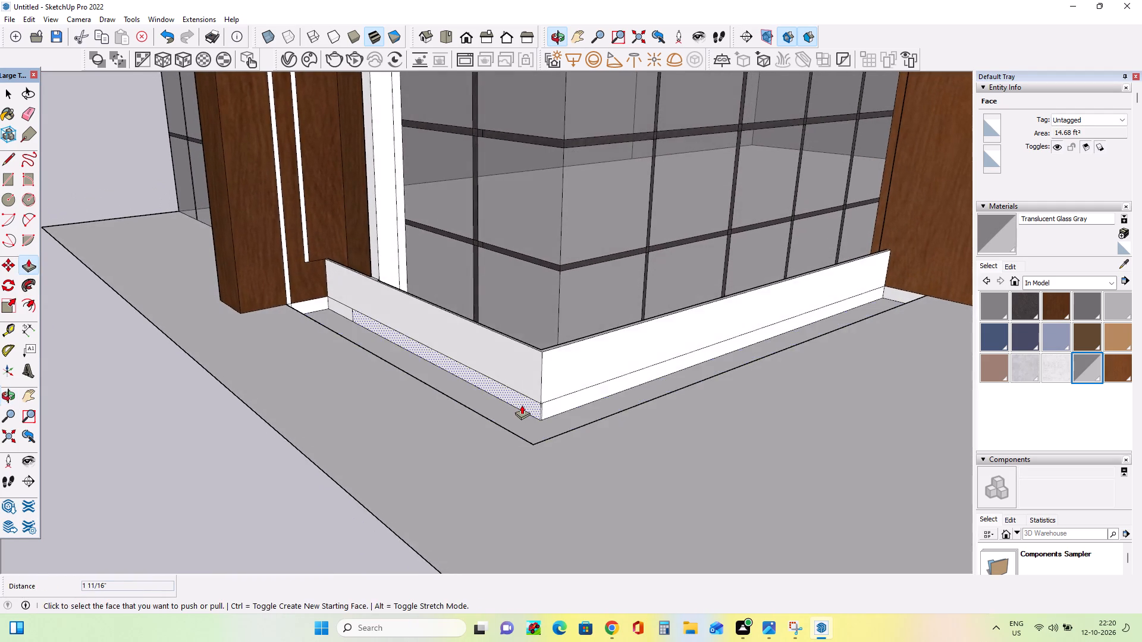
pyautogui.moveTo(521, 410); pyautogui.dragTo(539, 442, button='middle')
pyautogui.scroll(-13, 541, 428)
pyautogui.scroll(4, 237, 438)
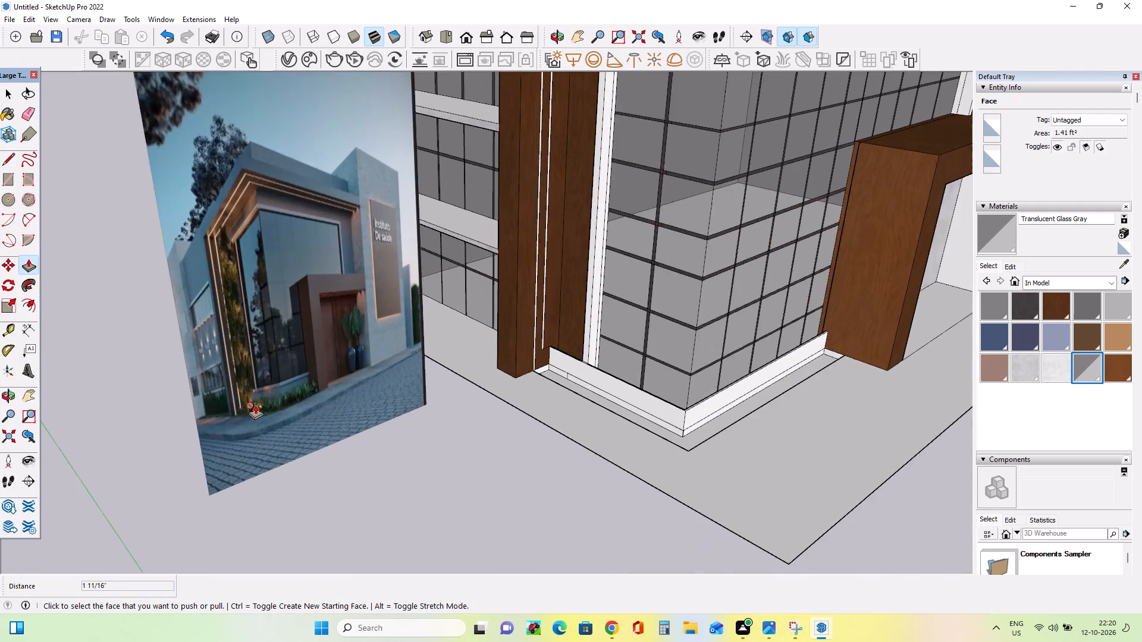
pyautogui.scroll(19, 255, 405)
pyautogui.scroll(-2, 263, 425)
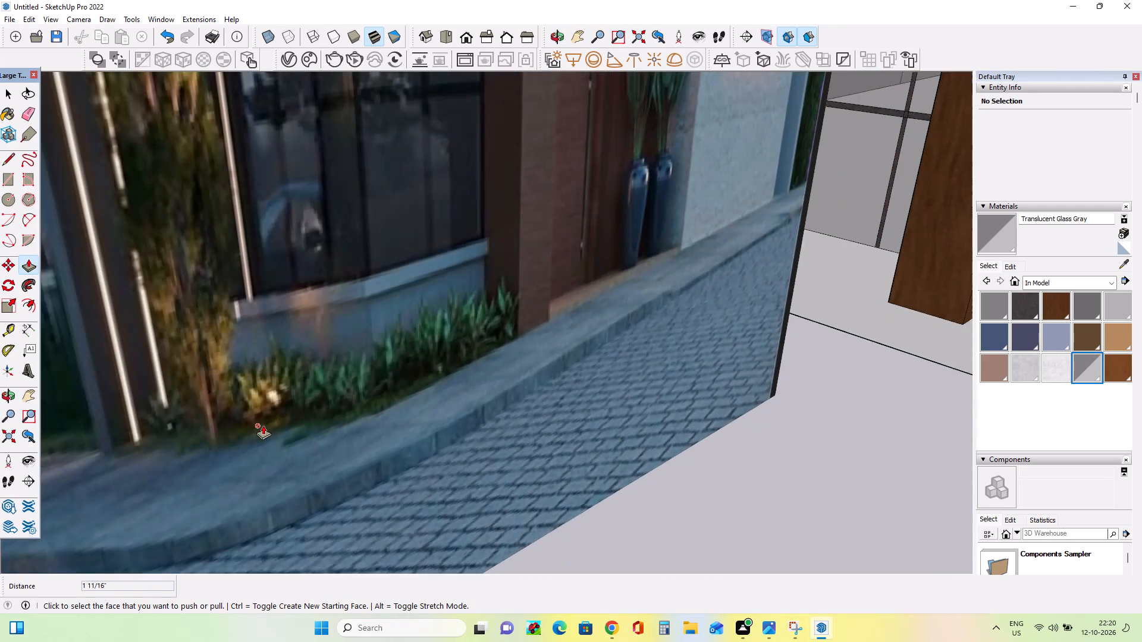
pyautogui.scroll(-20, 263, 425)
pyautogui.scroll(-4, 263, 425)
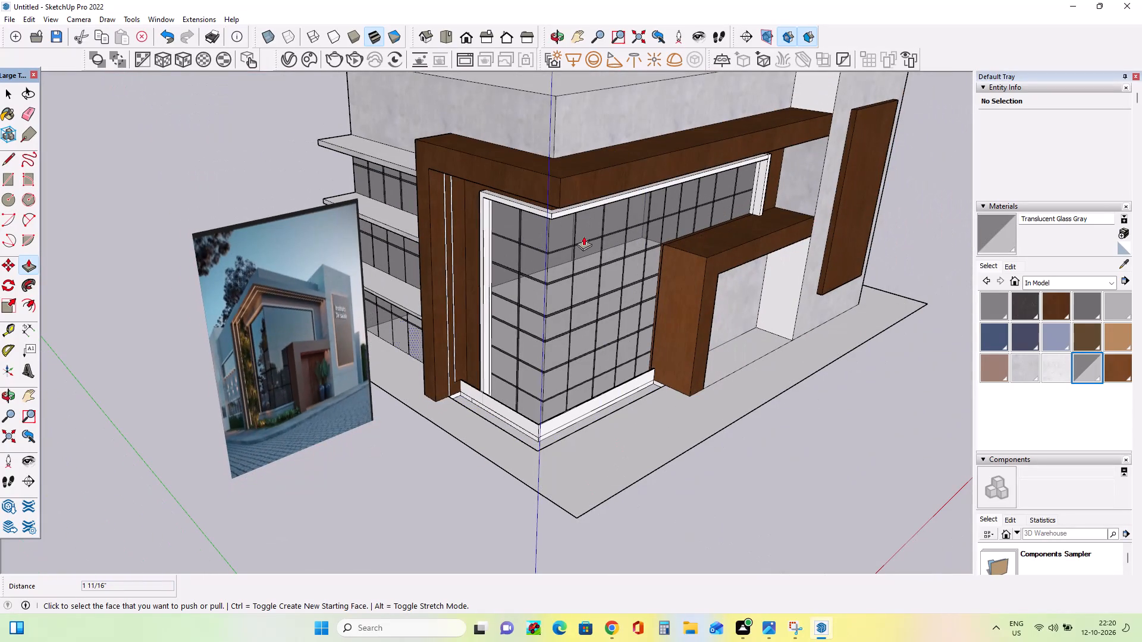
# Paint the sunken L-shaped strip around the glazed corner with Grass Dark Green from the Landscaping, Fencing and Vegetation materials.
pyautogui.click(1094, 285)
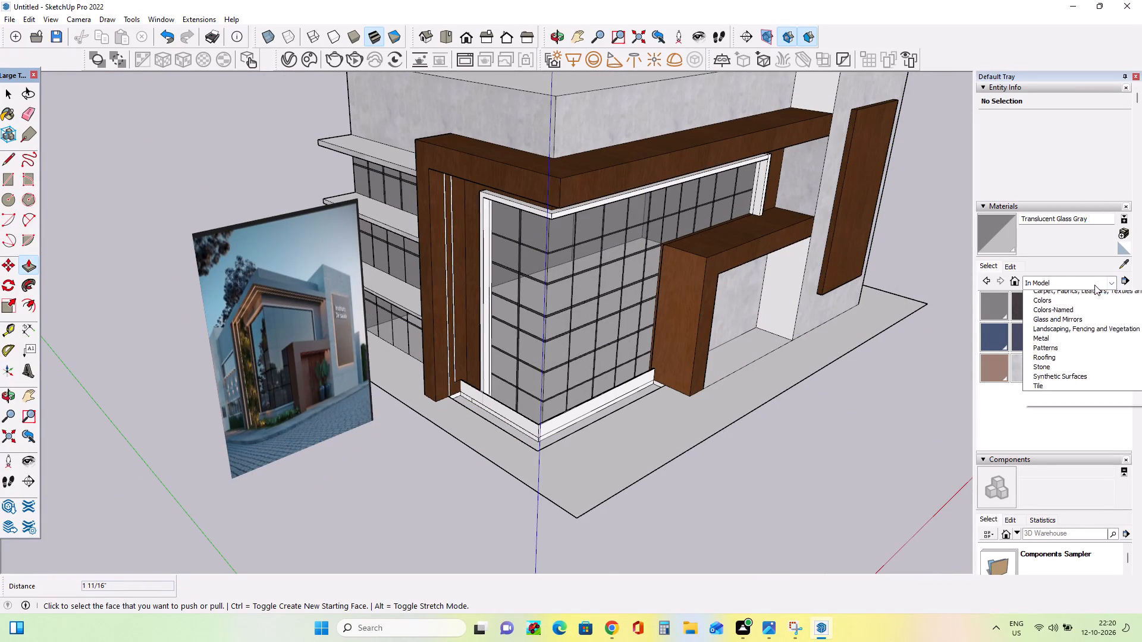
pyautogui.click(1124, 344)
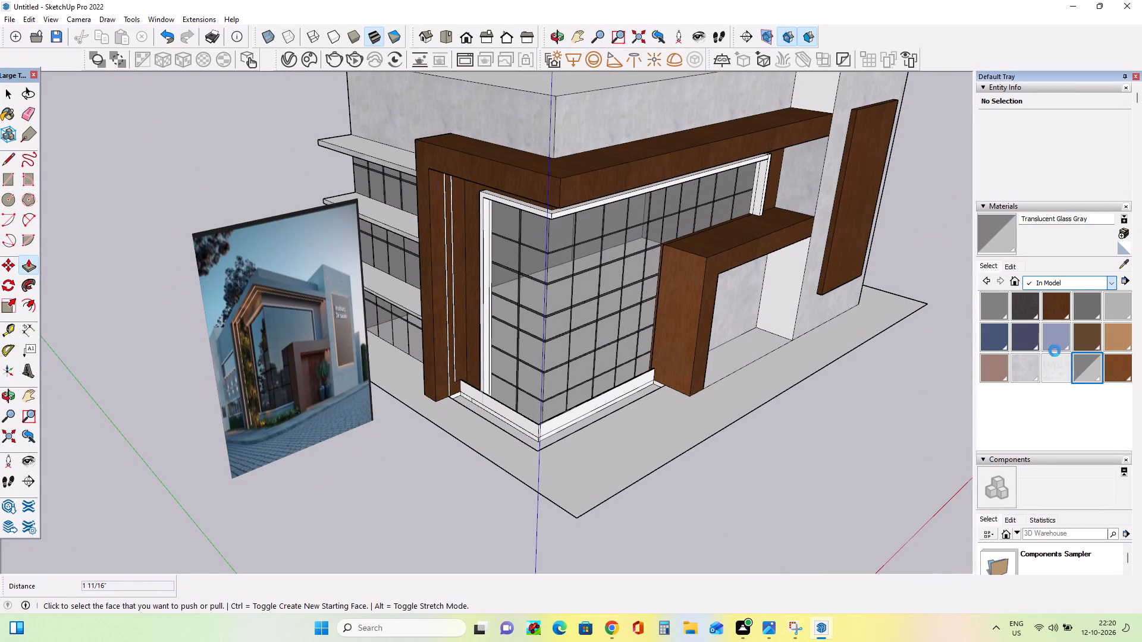
pyautogui.click(1073, 284)
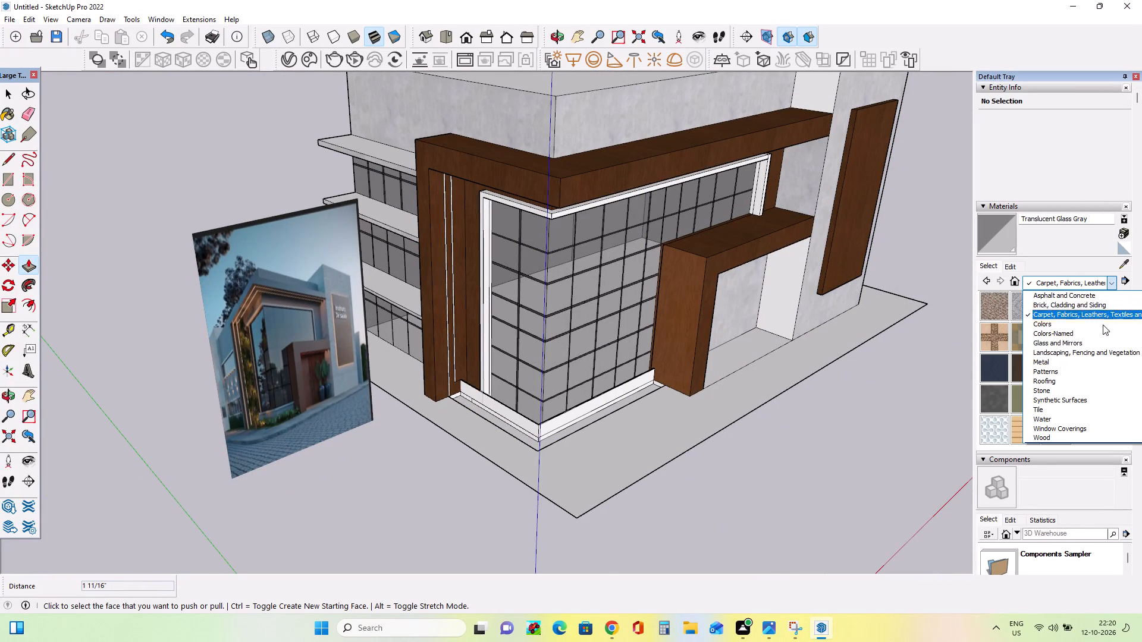
pyautogui.click(1105, 353)
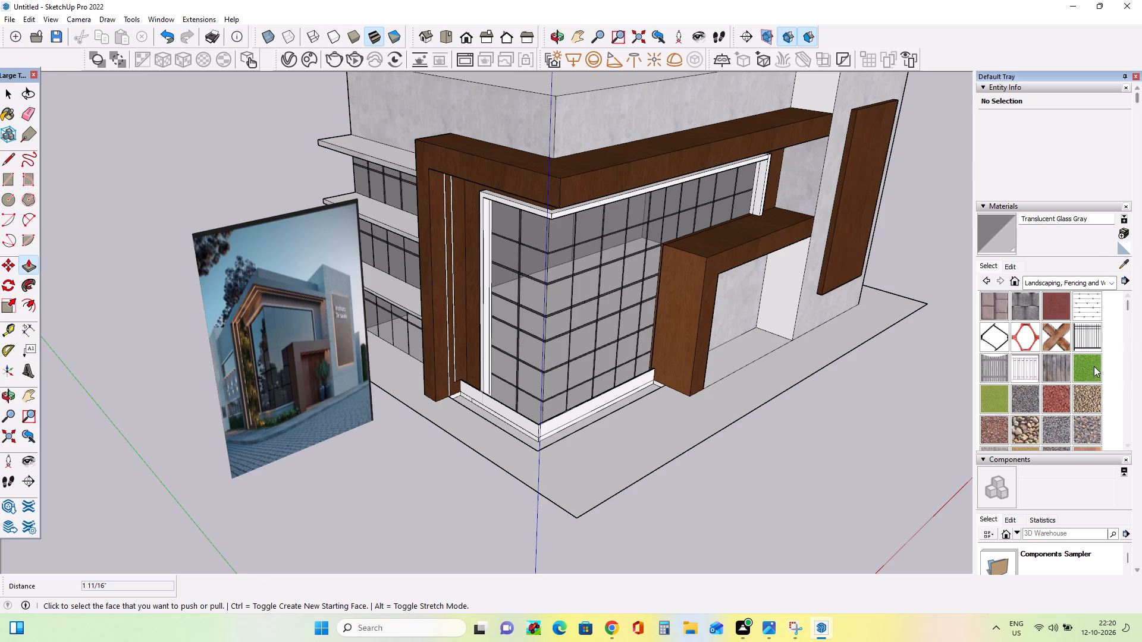
pyautogui.click(1094, 366)
pyautogui.click(620, 403)
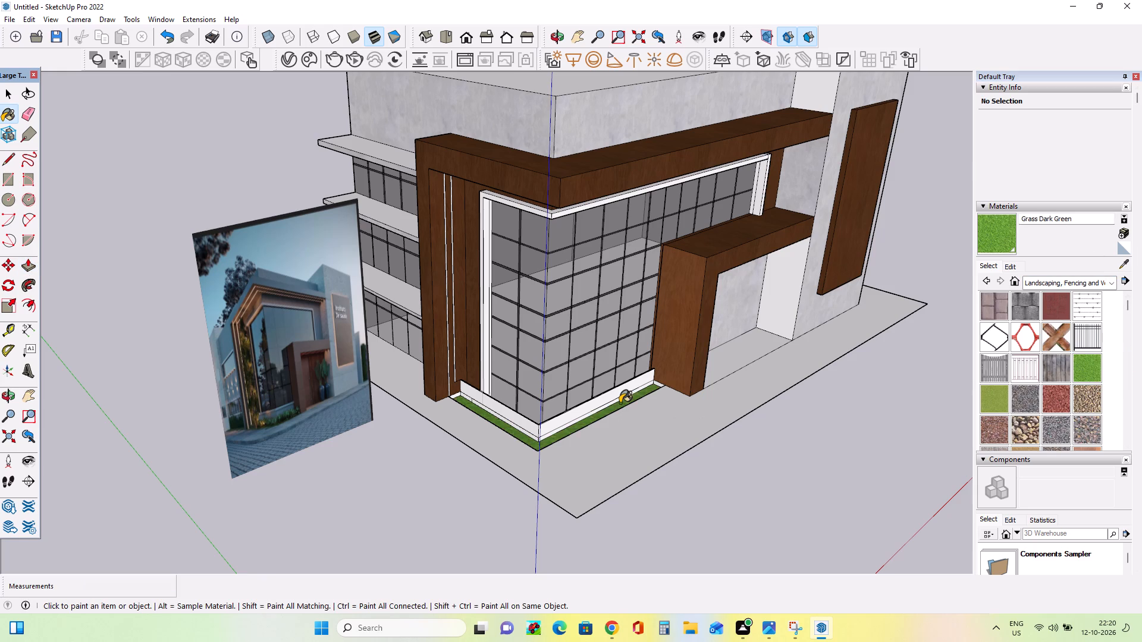
# Examine the grass strip and the whole building from several angles beside the reference image.
pyautogui.scroll(6, 511, 453)
pyautogui.moveTo(562, 454); pyautogui.dragTo(543, 459, button='middle')
pyautogui.scroll(-9, 542, 457)
pyautogui.moveTo(823, 447); pyautogui.dragTo(711, 398, button='middle')
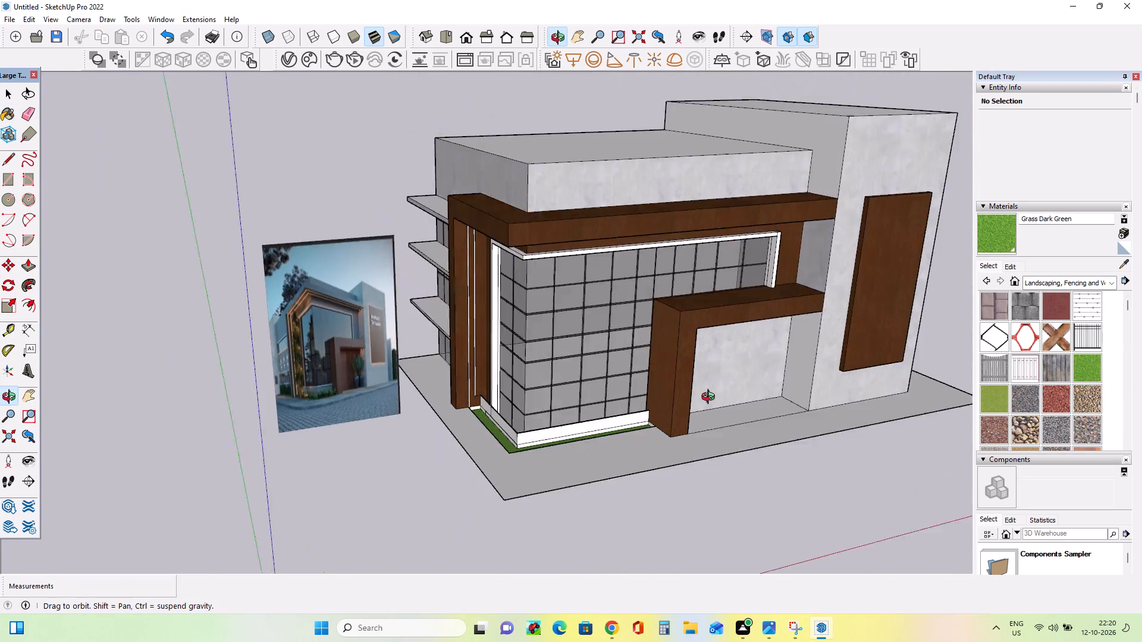
pyautogui.moveTo(711, 398); pyautogui.dragTo(688, 363, button='middle')
pyautogui.scroll(-2, 688, 363)
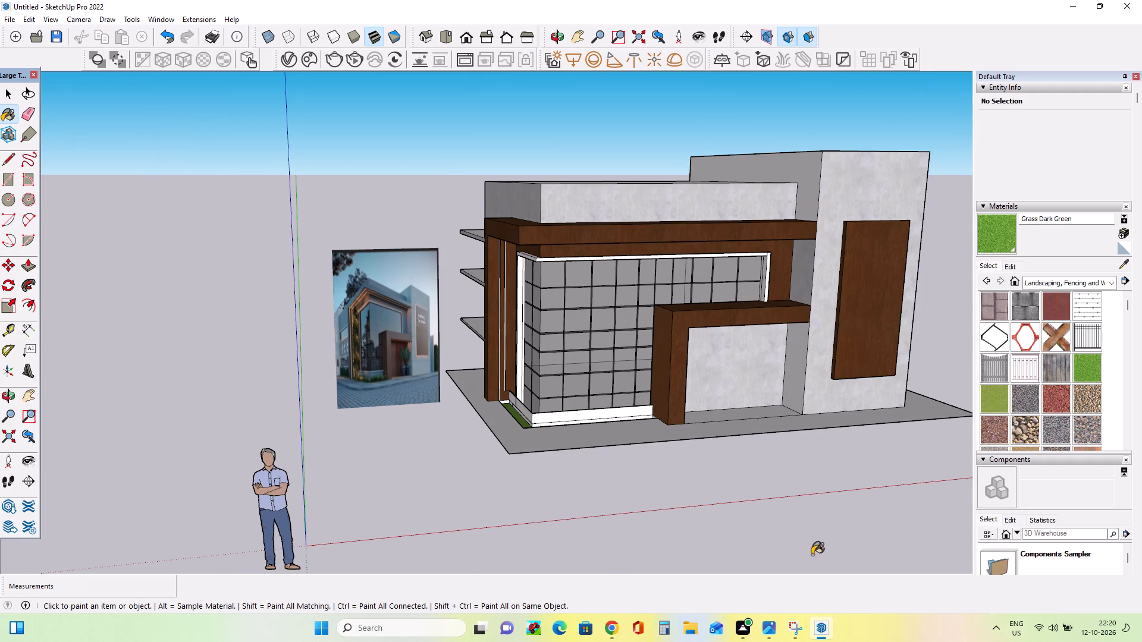
pyautogui.moveTo(636, 377); pyautogui.dragTo(644, 370, button='middle')
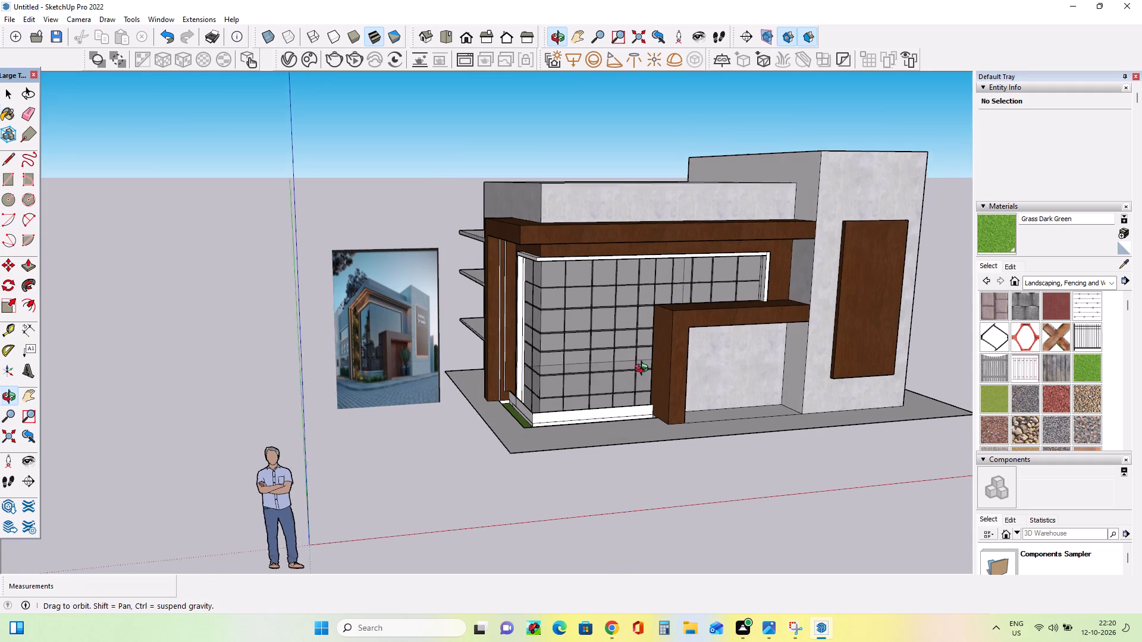
pyautogui.moveTo(644, 370); pyautogui.dragTo(655, 351, button='middle')
pyautogui.scroll(2, 652, 351)
pyautogui.moveTo(651, 354); pyautogui.dragTo(693, 354, button='middle')
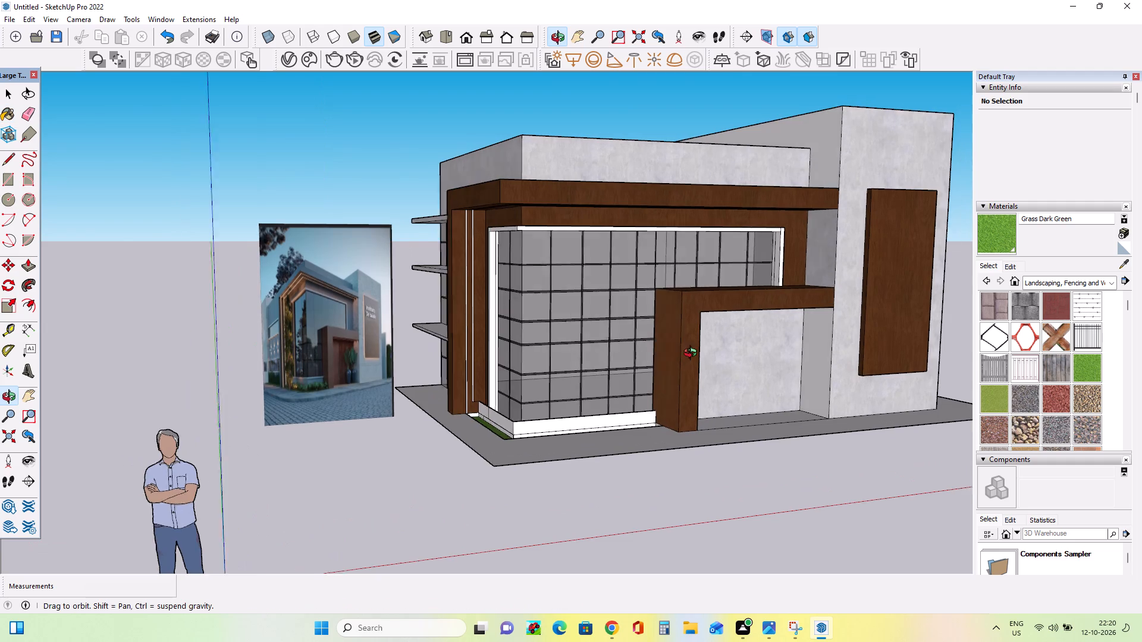
pyautogui.moveTo(693, 354); pyautogui.dragTo(708, 353, button='middle')
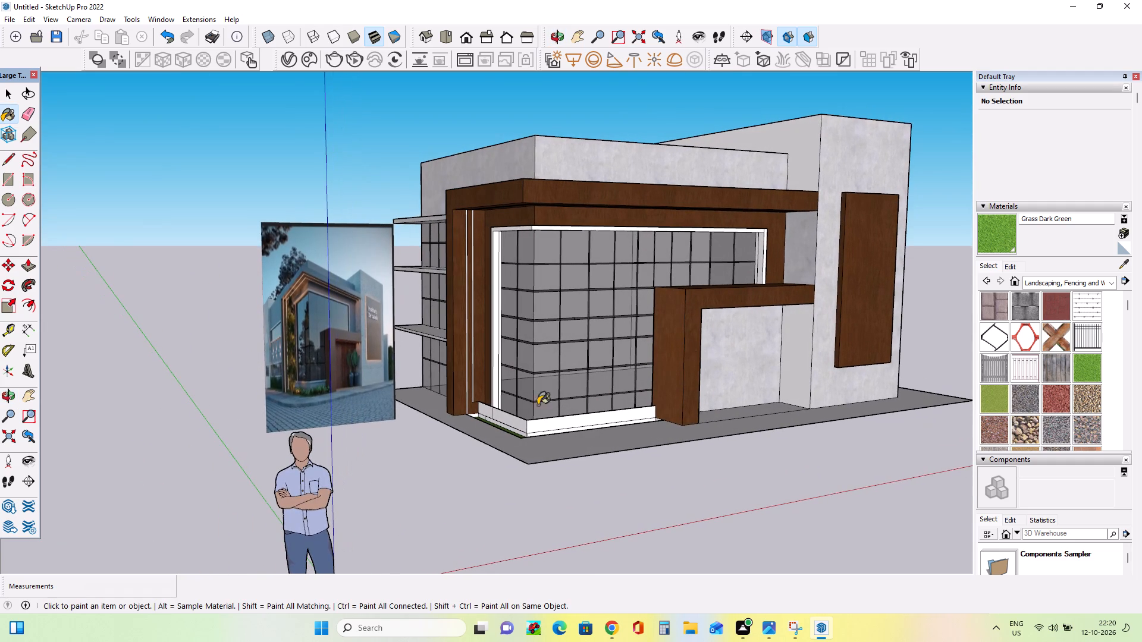
# Examine the entrance door and the tall potted plants beside it in the reference image.
pyautogui.click(29, 394)
pyautogui.moveTo(482, 415); pyautogui.dragTo(477, 477)
pyautogui.scroll(2, 597, 479)
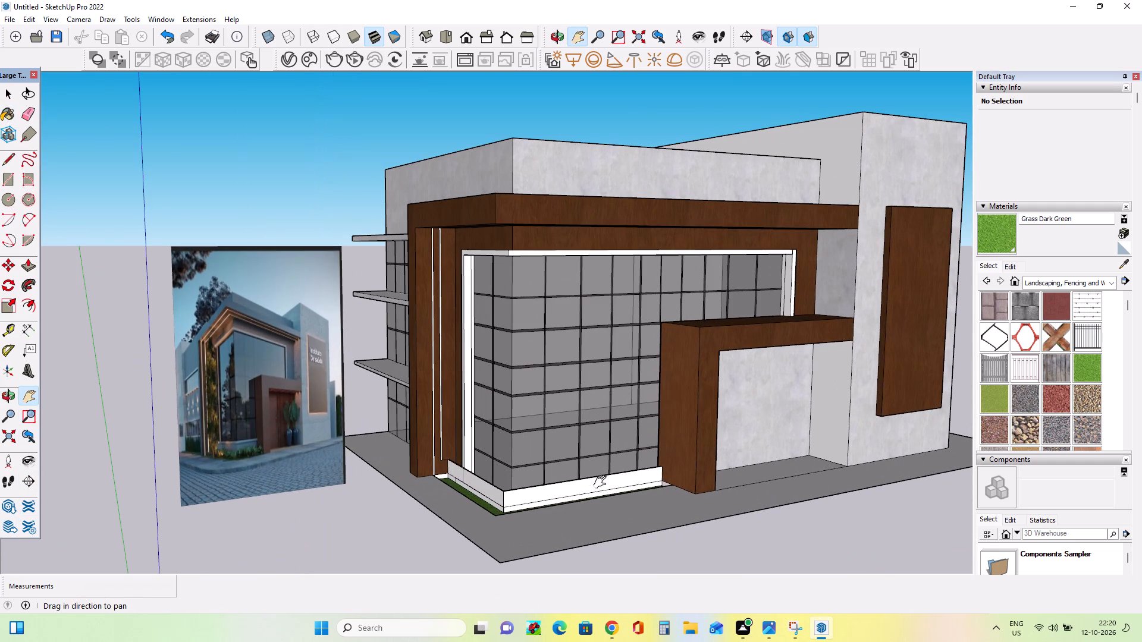
pyautogui.middleClick(619, 501)
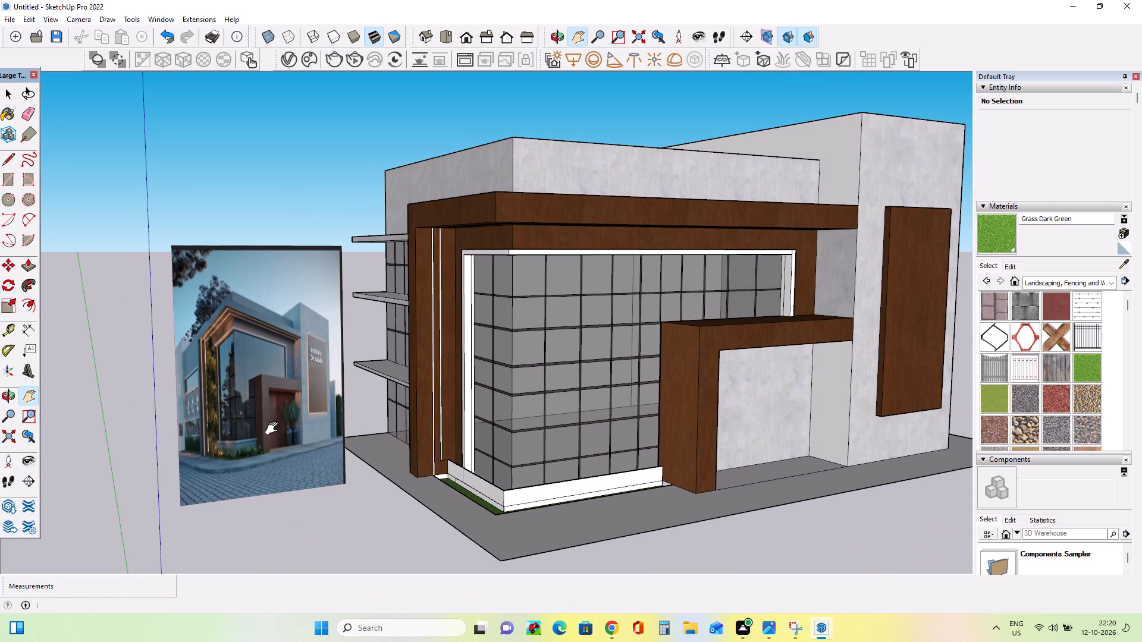
pyautogui.scroll(20, 275, 425)
pyautogui.scroll(1, 275, 425)
pyautogui.moveTo(310, 459); pyautogui.dragTo(305, 459, button='middle')
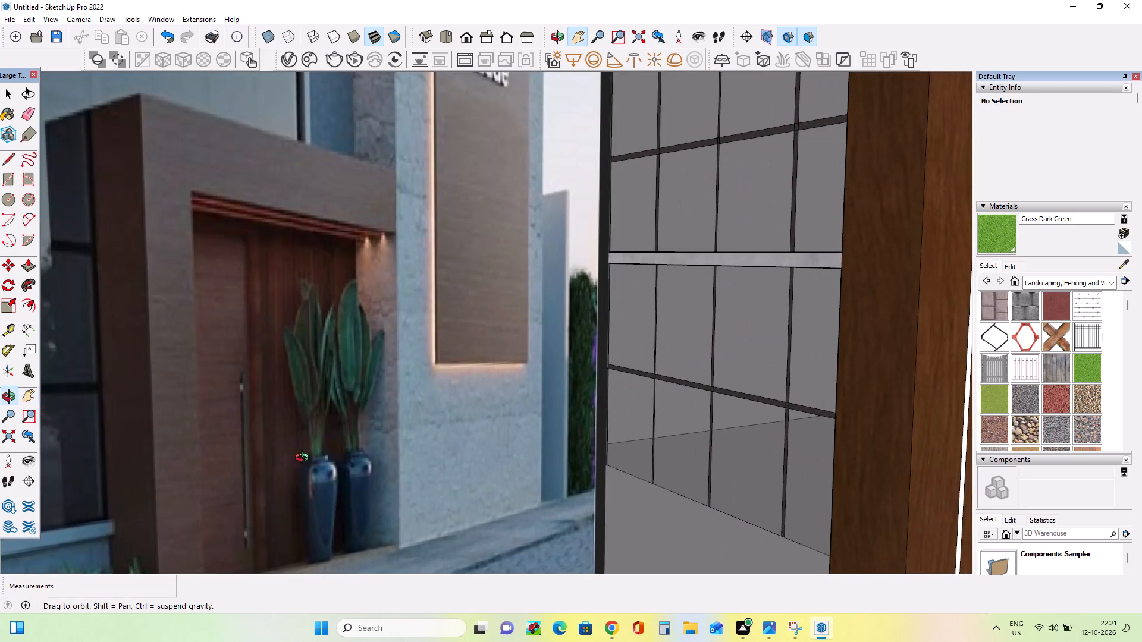
pyautogui.moveTo(305, 459); pyautogui.dragTo(289, 459, button='middle')
pyautogui.scroll(8, 261, 436)
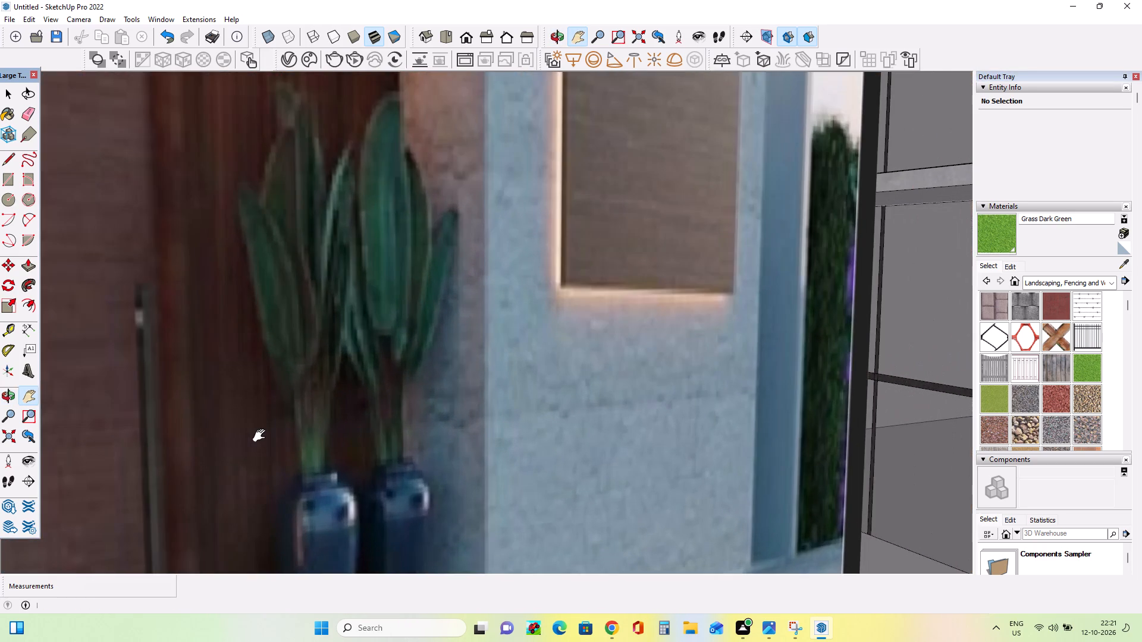
pyautogui.scroll(-5, 264, 436)
pyautogui.moveTo(264, 436); pyautogui.dragTo(297, 383, button='middle')
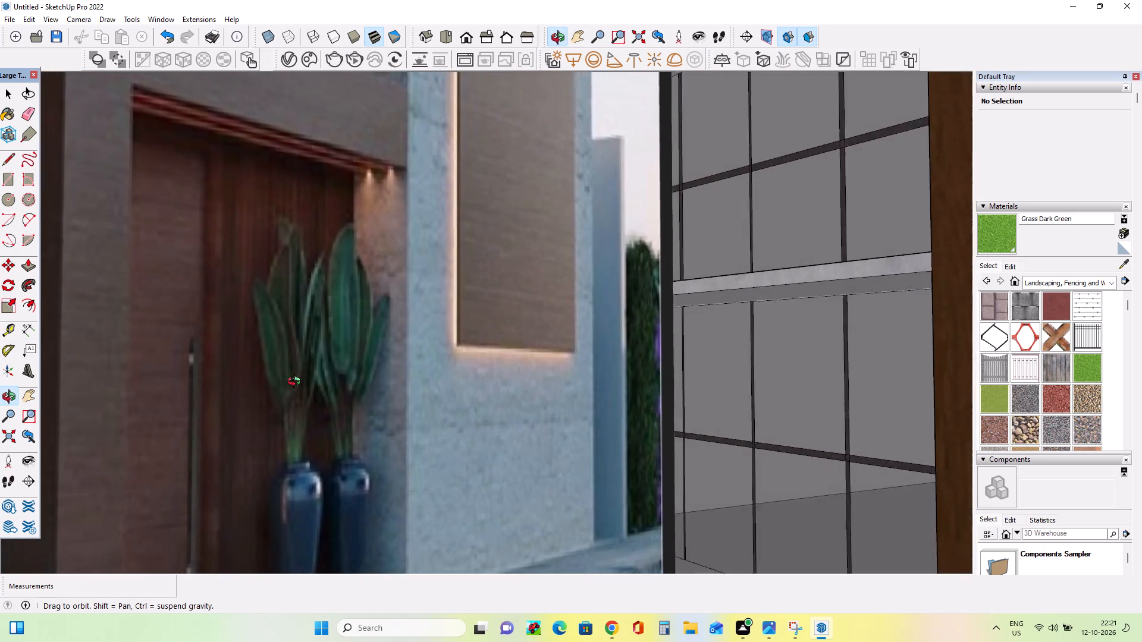
pyautogui.moveTo(297, 383); pyautogui.dragTo(336, 316, button='middle')
pyautogui.scroll(6, 248, 370)
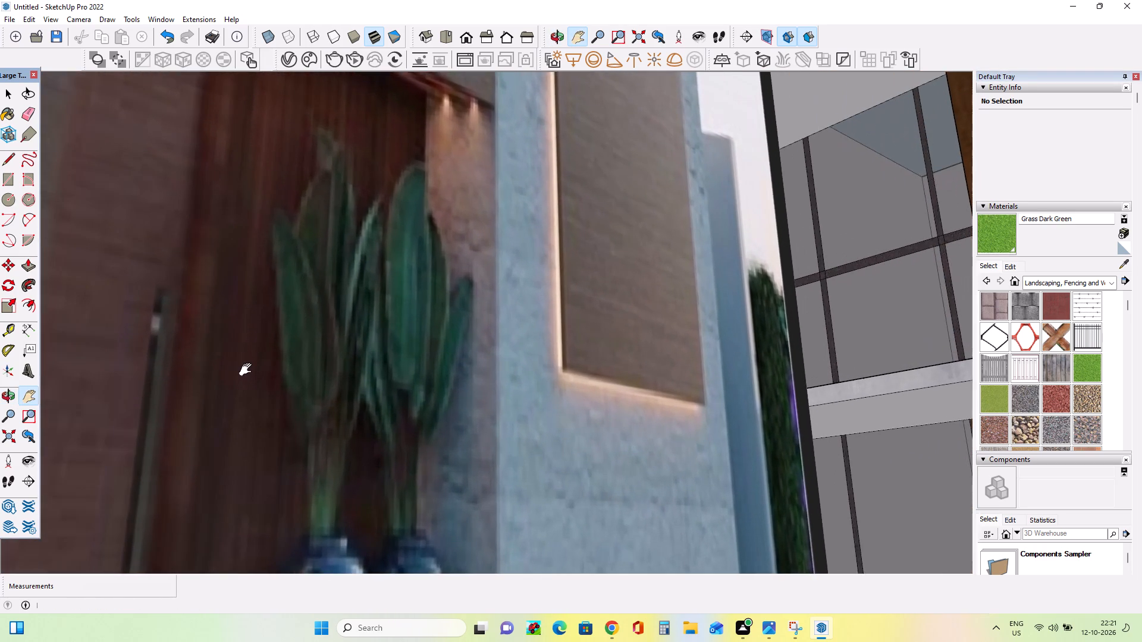
pyautogui.scroll(-3, 248, 370)
pyautogui.scroll(3, 248, 370)
pyautogui.scroll(-4, 248, 370)
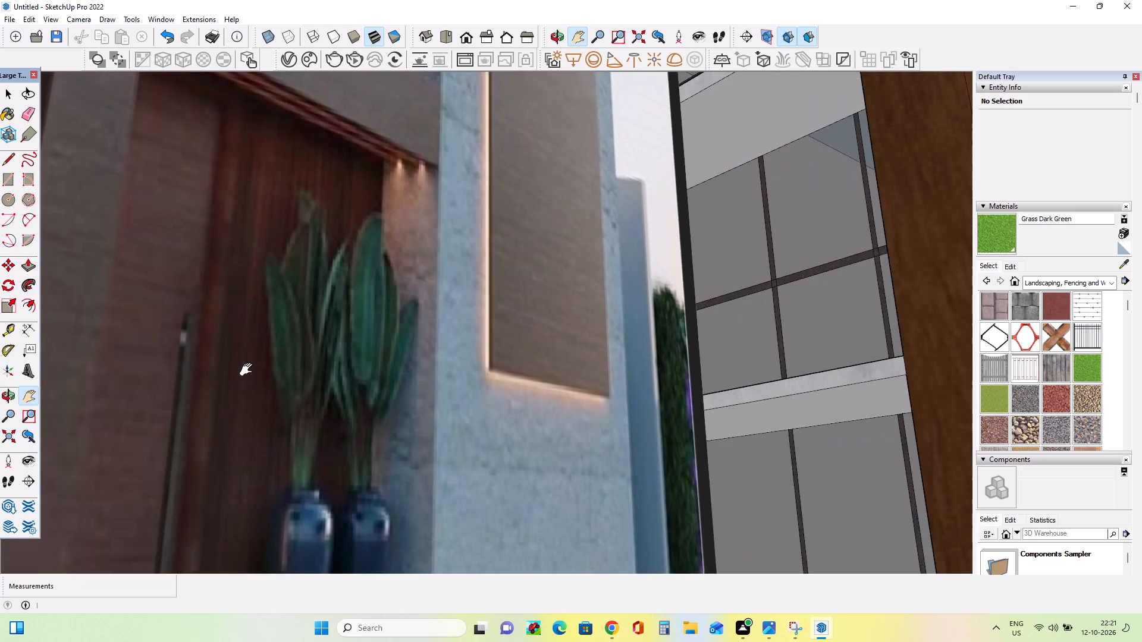
pyautogui.scroll(-20, 249, 370)
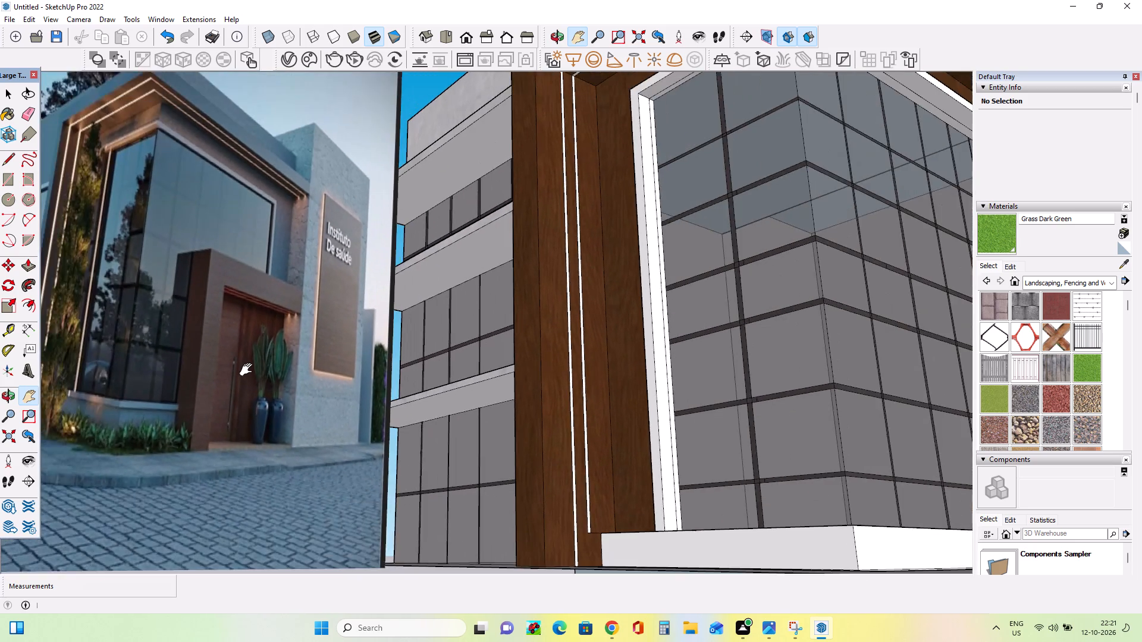
pyautogui.scroll(-5, 249, 370)
pyautogui.moveTo(569, 399); pyautogui.dragTo(526, 523, button='middle')
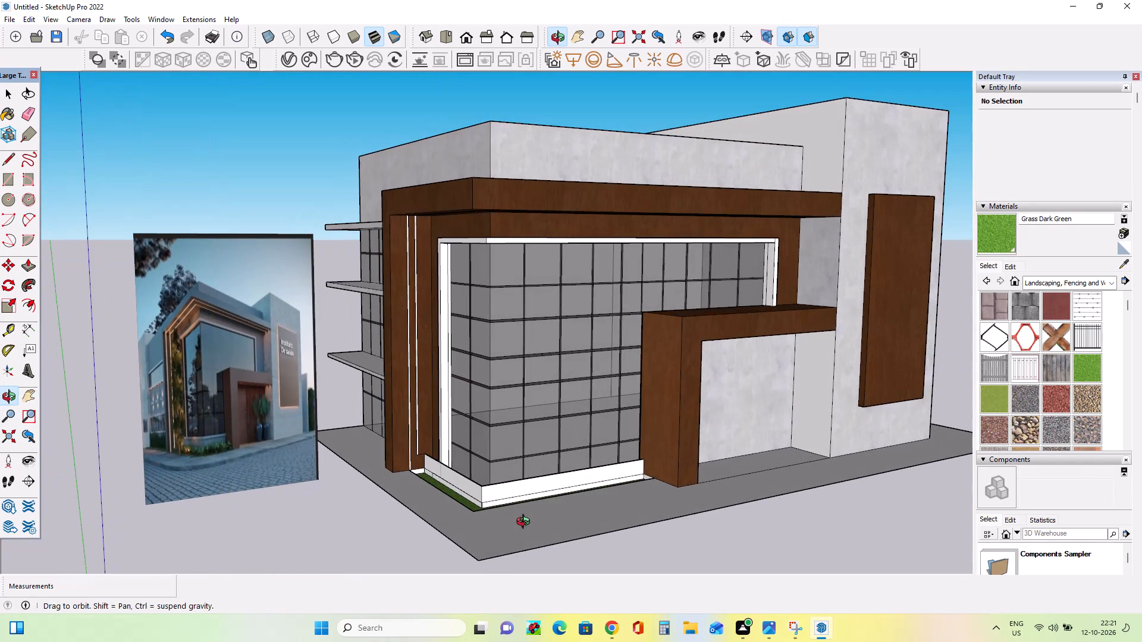
pyautogui.moveTo(526, 523); pyautogui.dragTo(504, 518, button='middle')
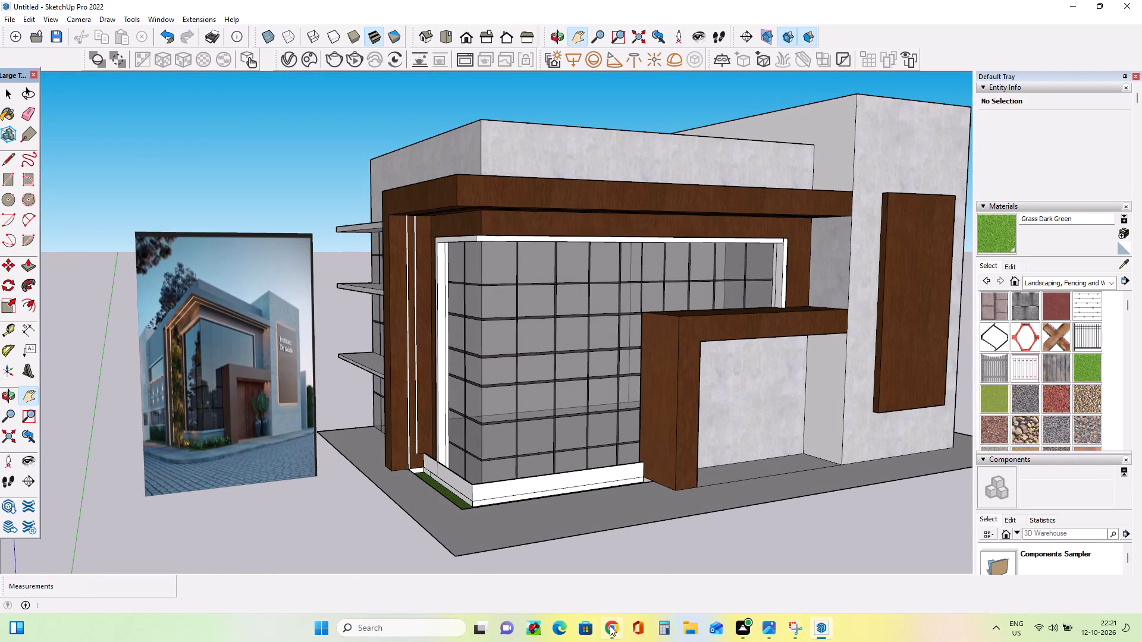
# Switch to Chrome and bring up the existing search results for 3d warehouse.
pyautogui.click(610, 625)
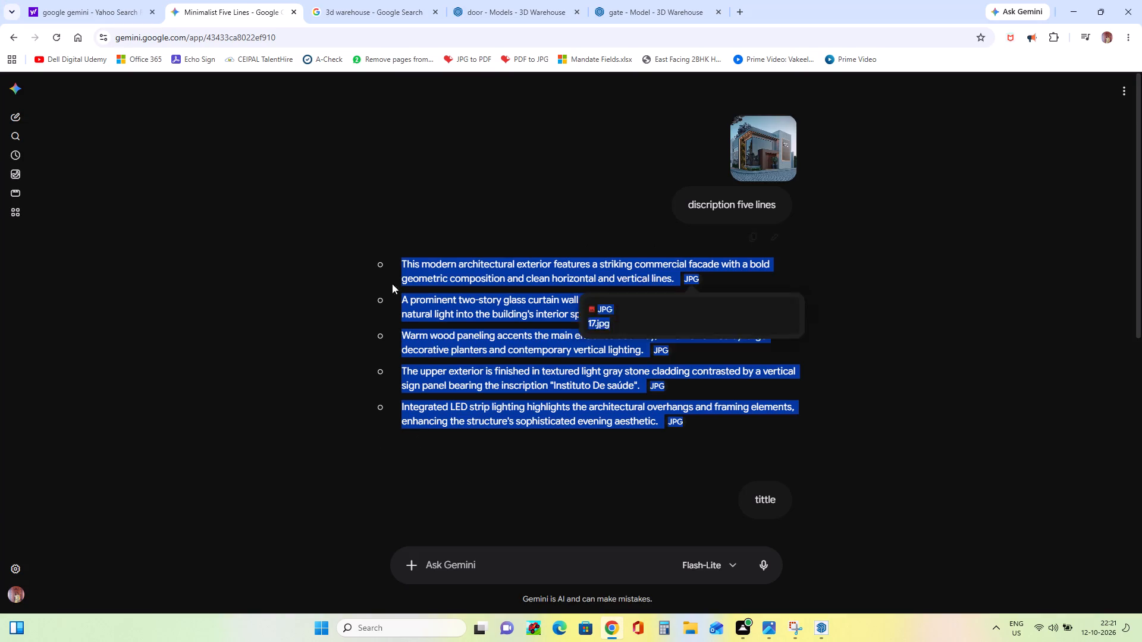
pyautogui.click(366, 10)
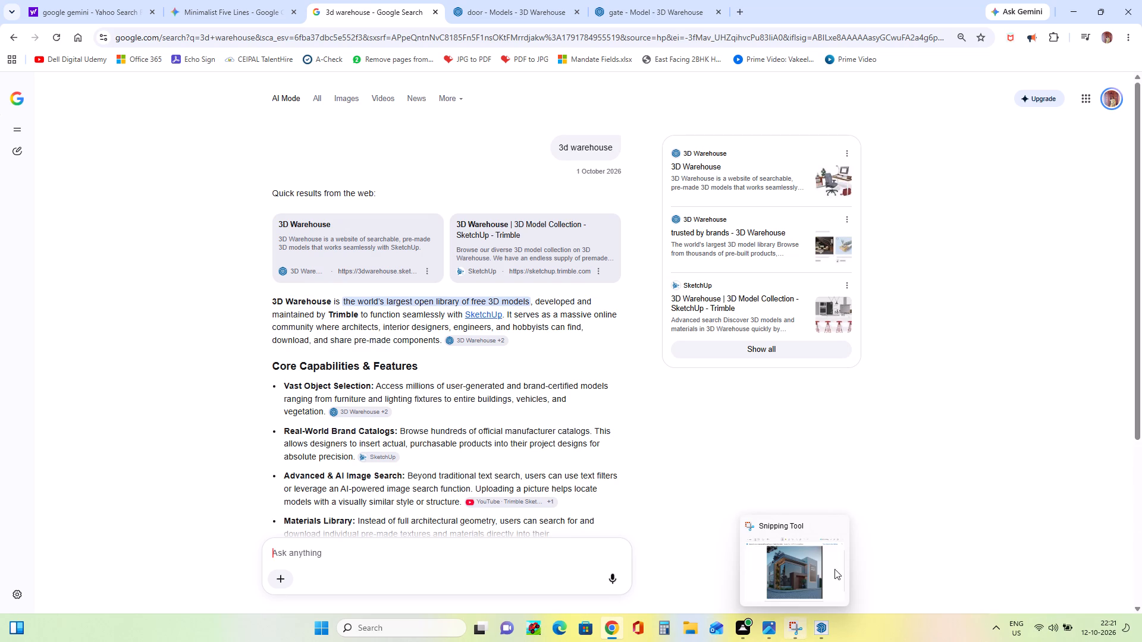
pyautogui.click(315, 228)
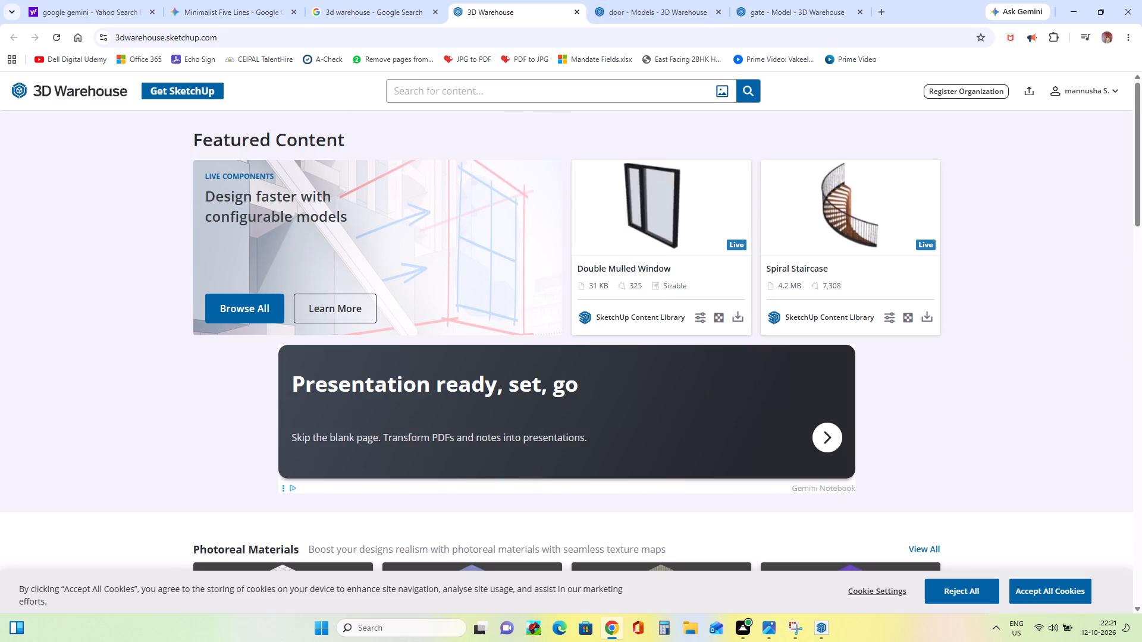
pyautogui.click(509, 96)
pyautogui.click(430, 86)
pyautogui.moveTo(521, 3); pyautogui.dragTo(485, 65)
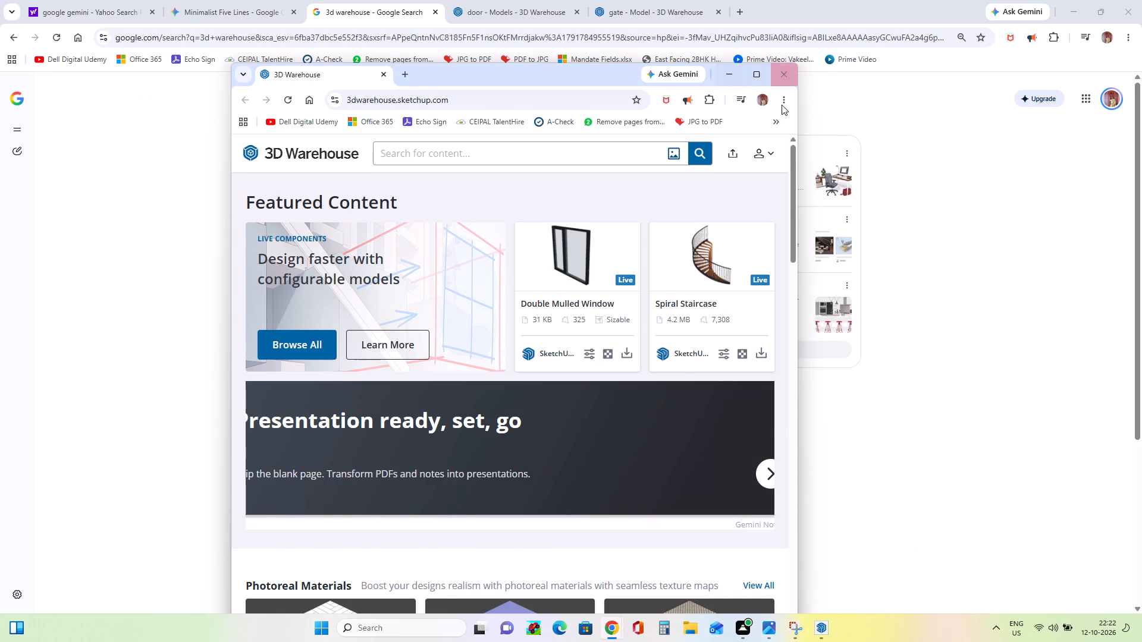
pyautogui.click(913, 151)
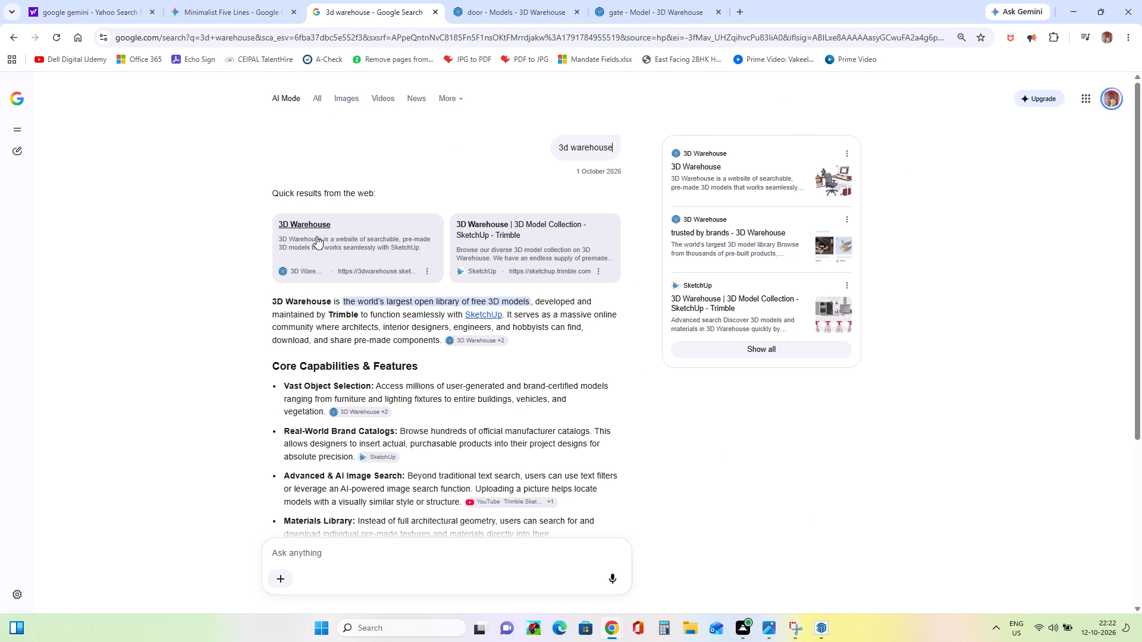
# Open the 3D Warehouse website from the search results.
pyautogui.click(312, 222)
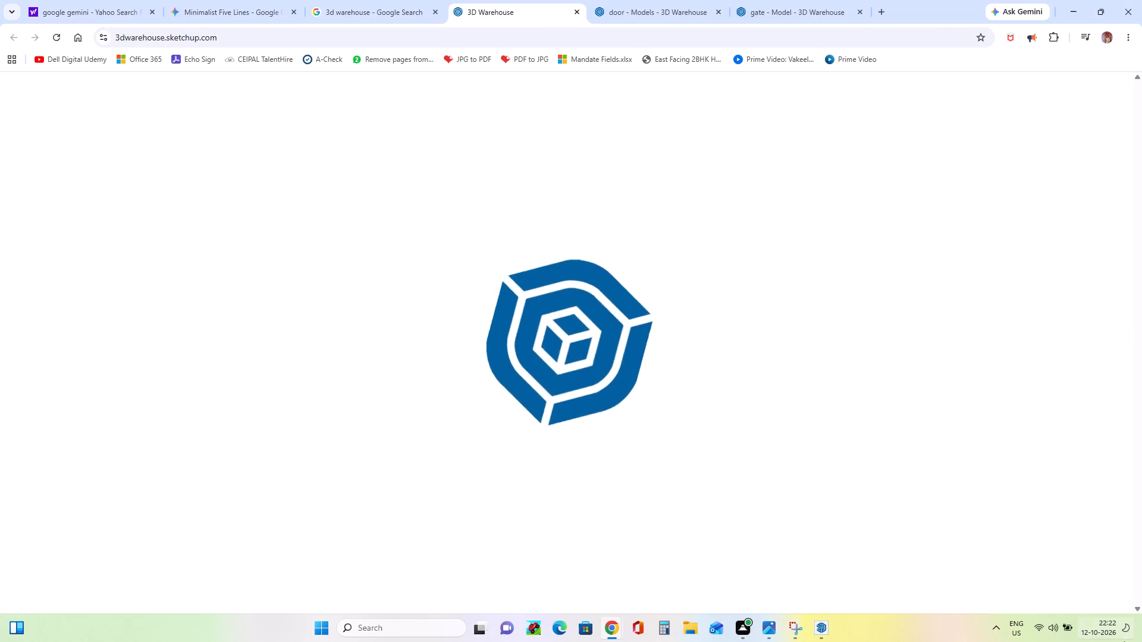
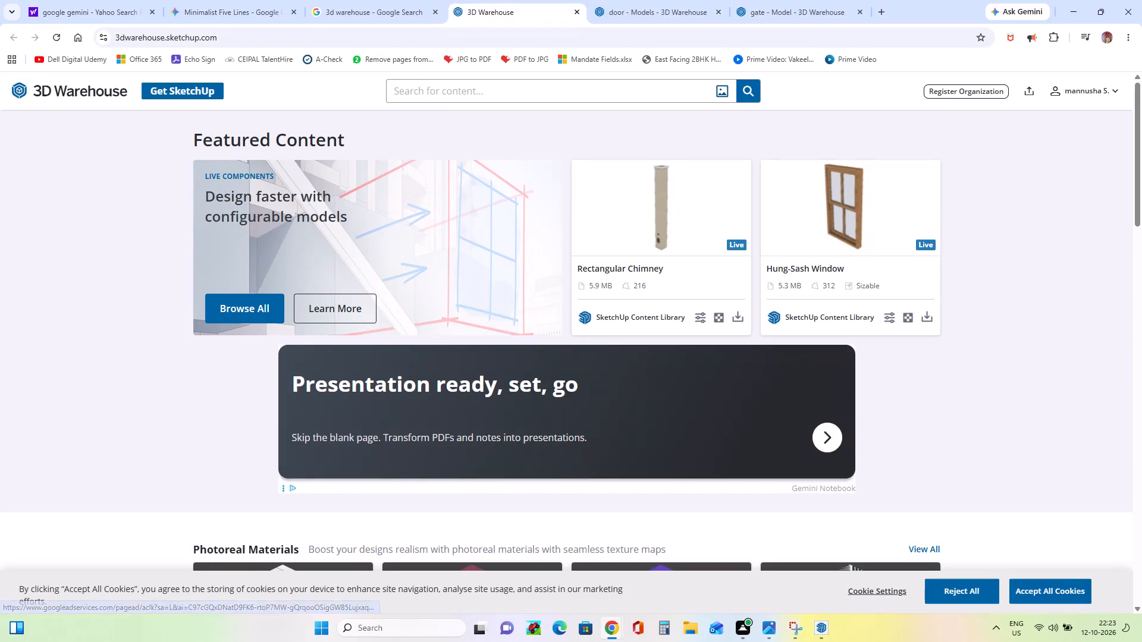
# Search 3D Warehouse for door.
pyautogui.click(455, 86)
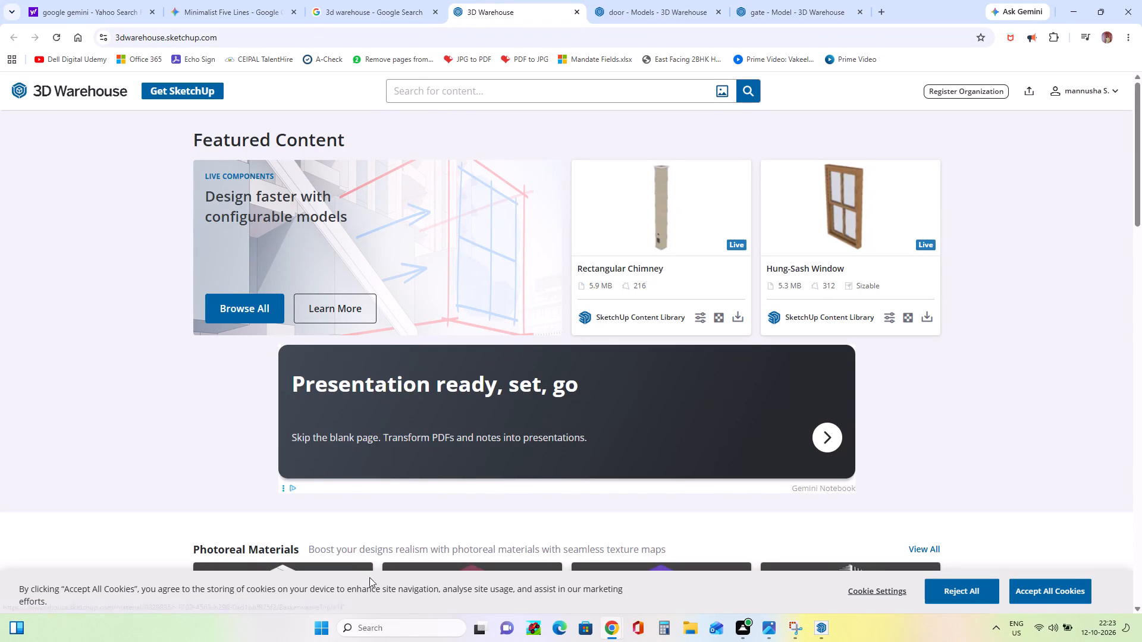
pyautogui.scroll(-3, 409, 501)
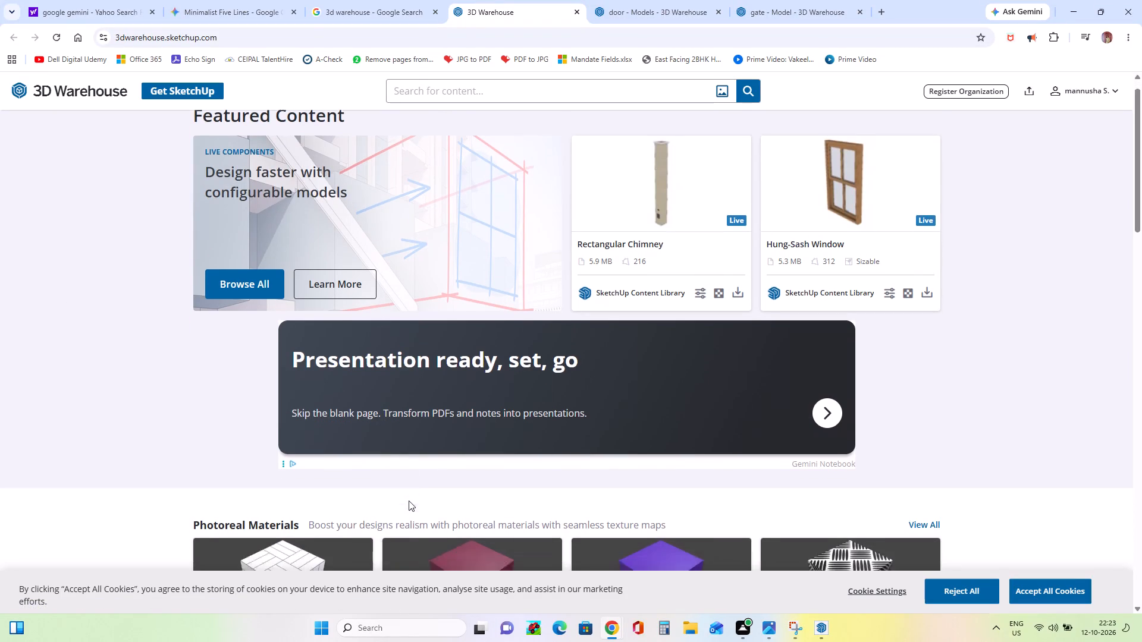
pyautogui.scroll(-4, 409, 501)
pyautogui.scroll(9, 409, 501)
pyautogui.scroll(5, 318, 408)
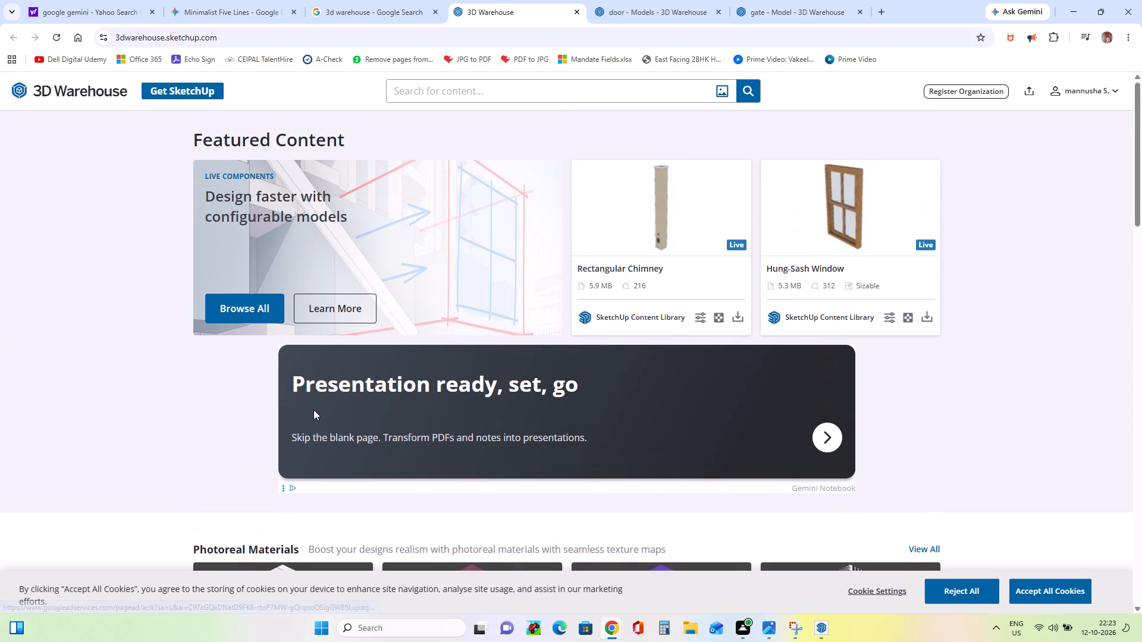
pyautogui.scroll(10, 313, 410)
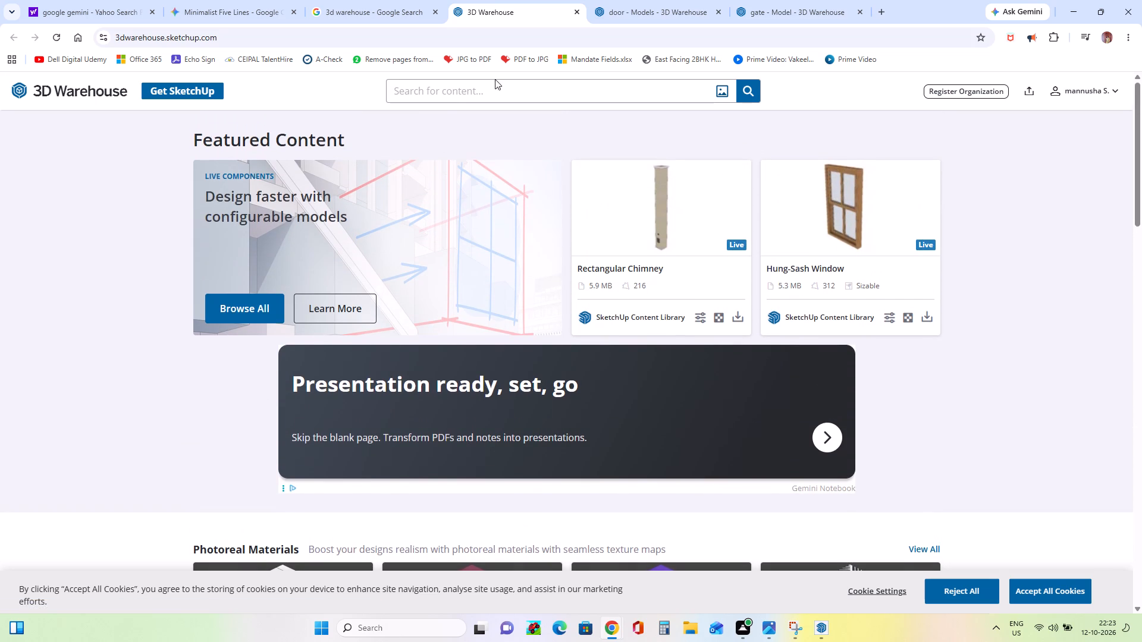
pyautogui.click(493, 87)
pyautogui.write('door')
pyautogui.press('Return')
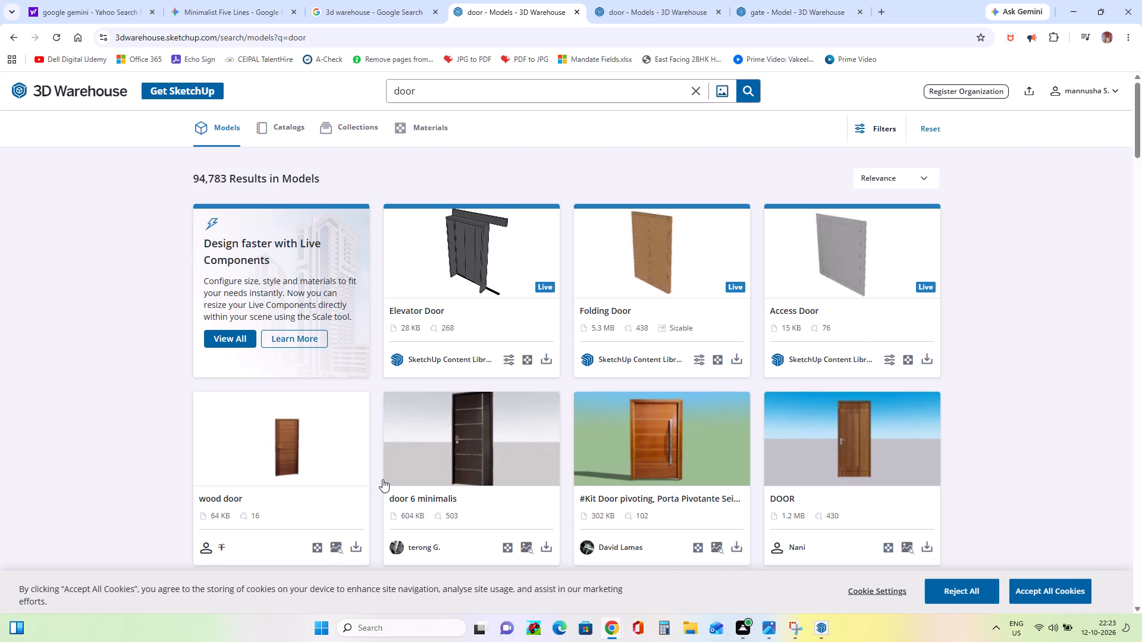
# Examine the model page of the wood door from the search results, and return to the results.
pyautogui.scroll(-3, 356, 467)
pyautogui.click(274, 259)
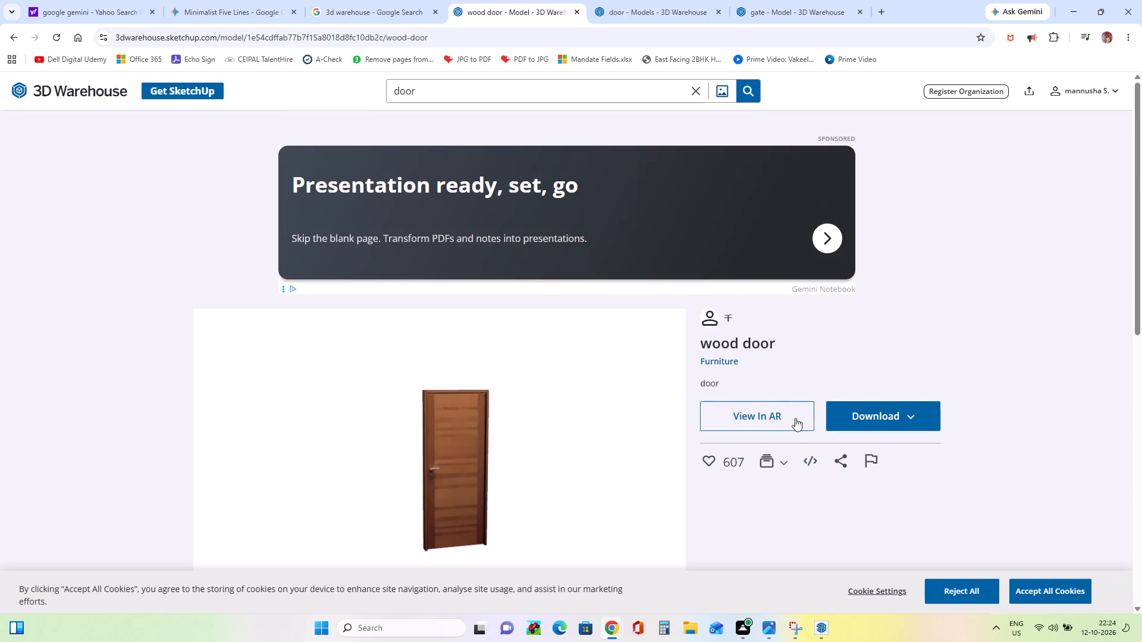
pyautogui.click(18, 37)
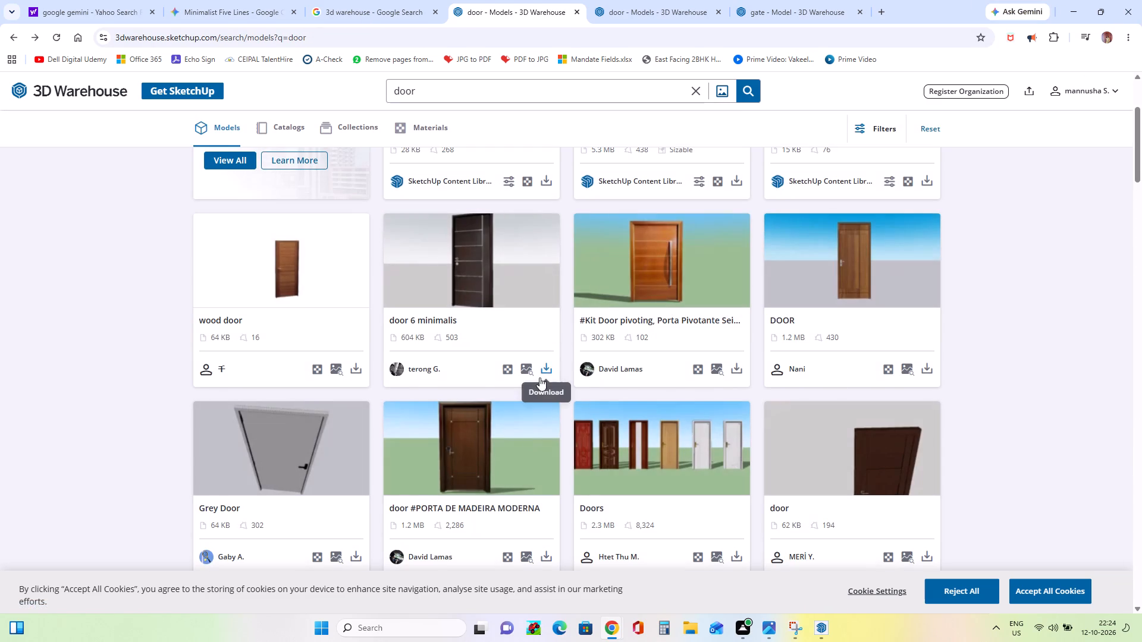
# Browse further door results, examine the brown louvred door shown beside a standing figure, and return to the results.
pyautogui.scroll(-12, 532, 375)
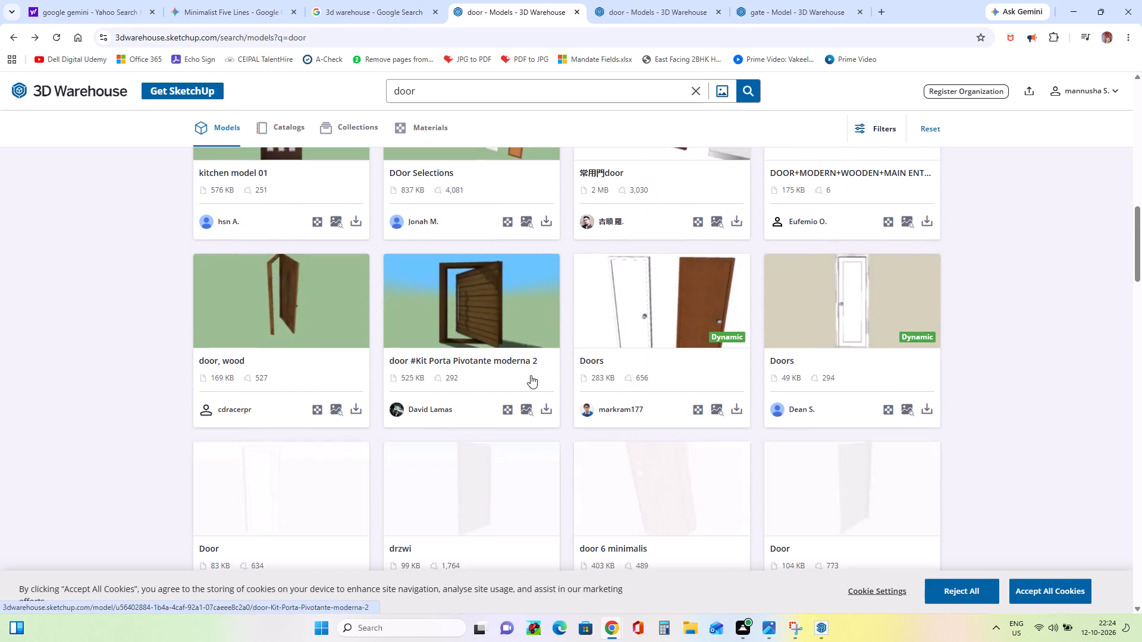
pyautogui.scroll(-6, 537, 377)
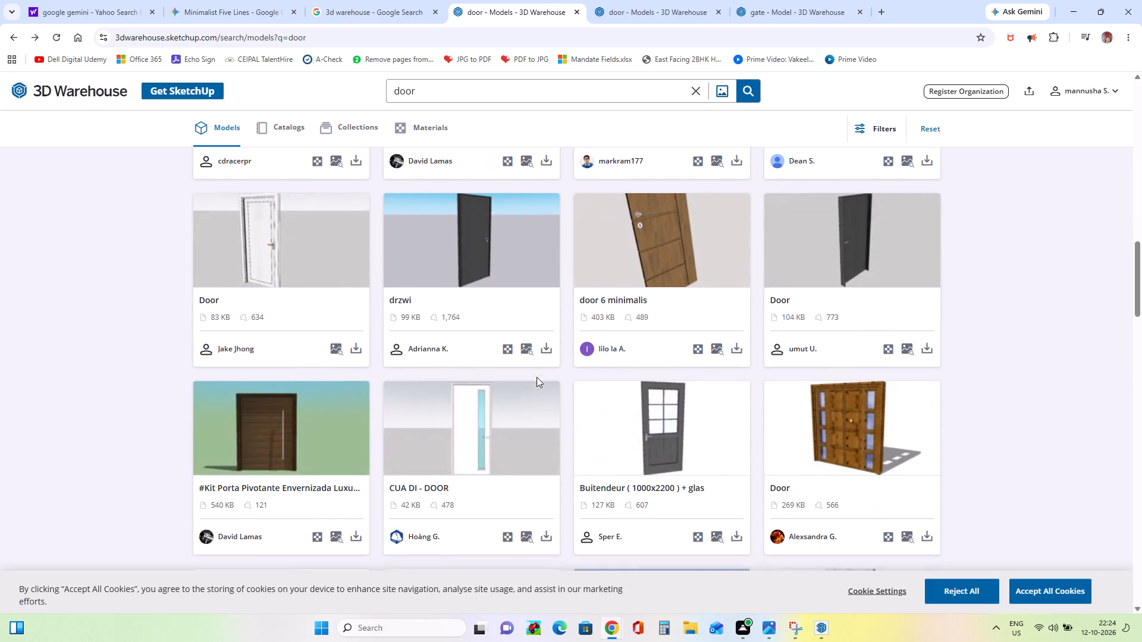
pyautogui.scroll(-7, 537, 377)
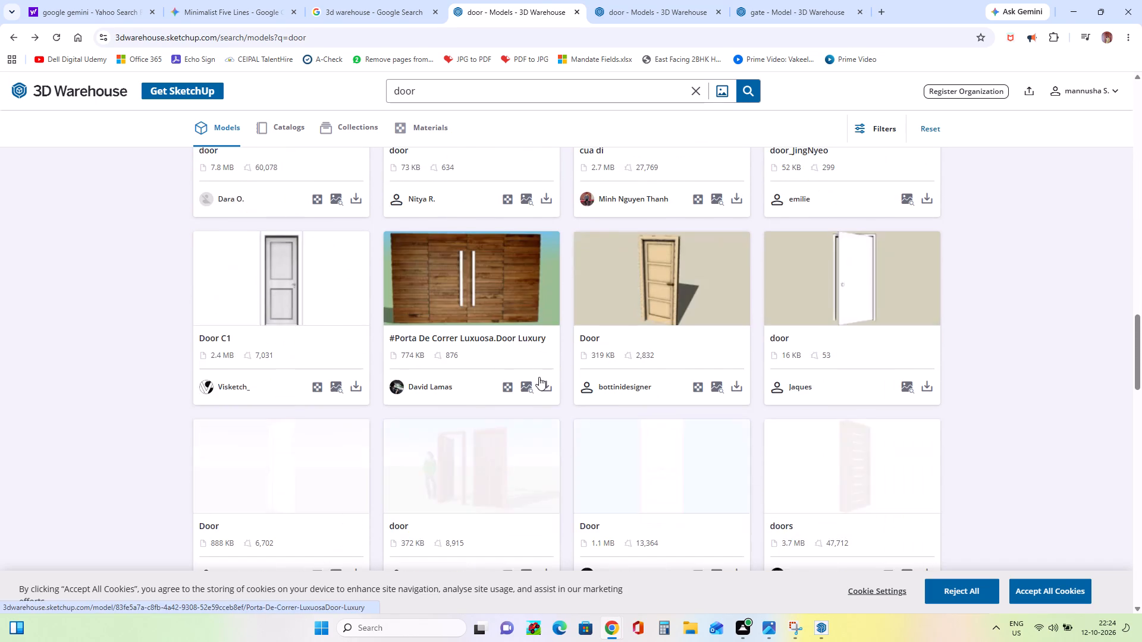
pyautogui.scroll(-4, 539, 377)
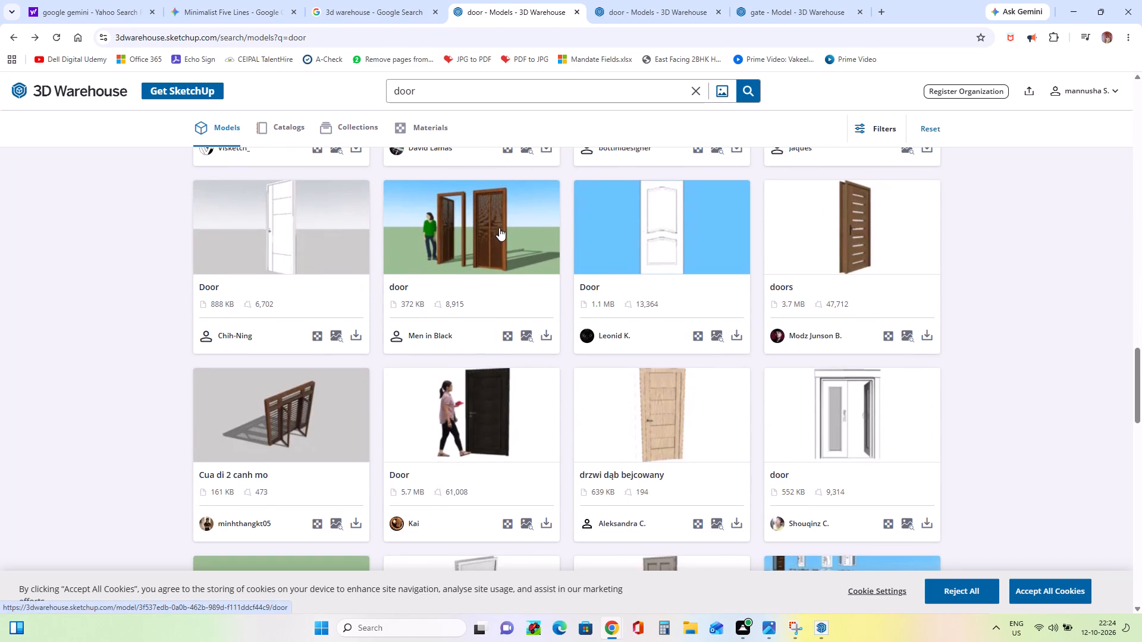
pyautogui.click(499, 228)
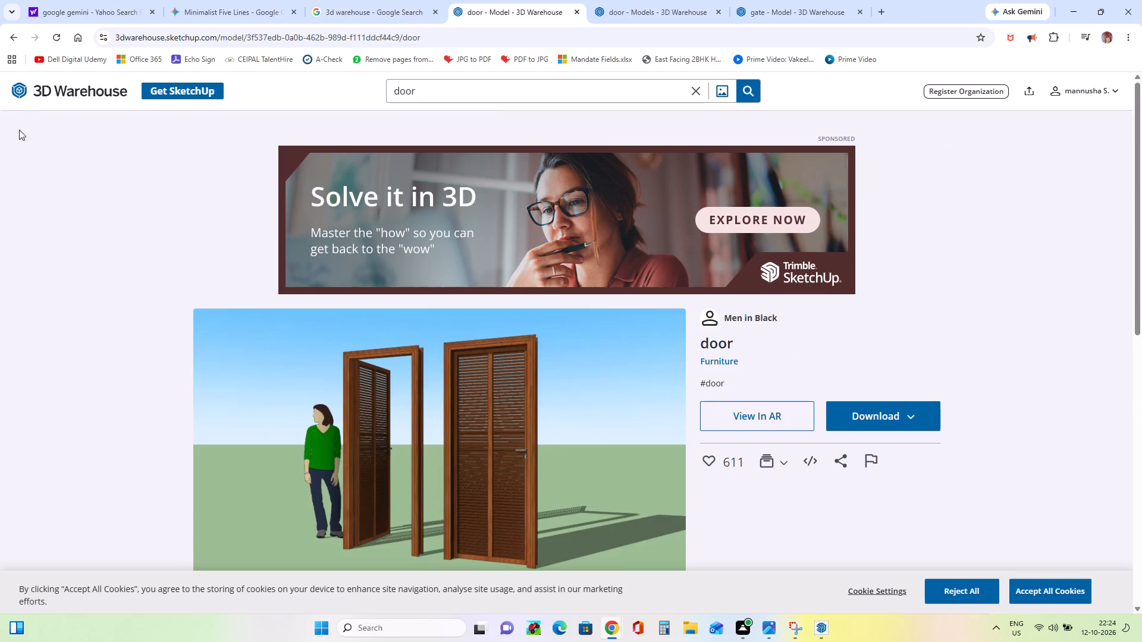
pyautogui.click(14, 36)
# Browse further down the door results, examine the PORTA PIVO model page, and return to the results.
pyautogui.scroll(-4, 599, 309)
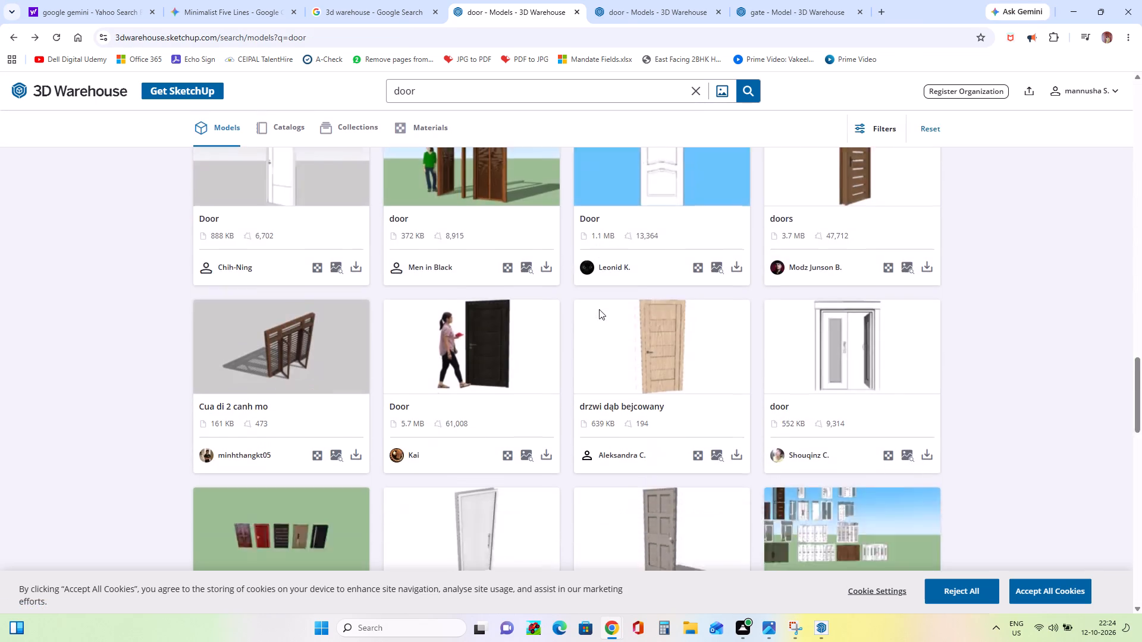
pyautogui.scroll(-4, 599, 309)
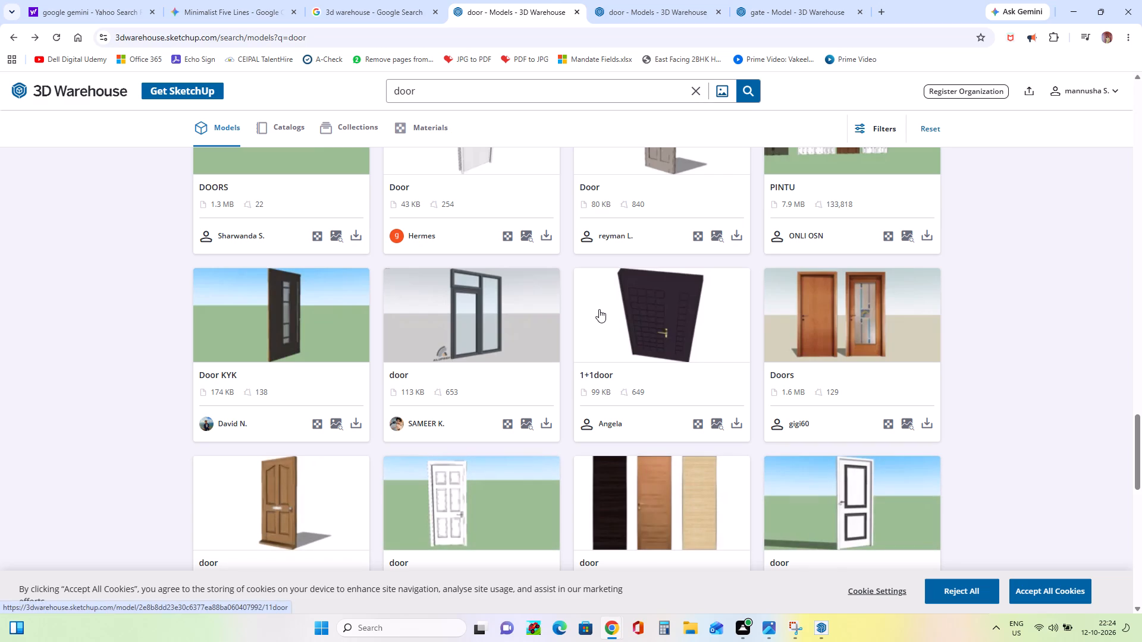
pyautogui.scroll(-8, 599, 309)
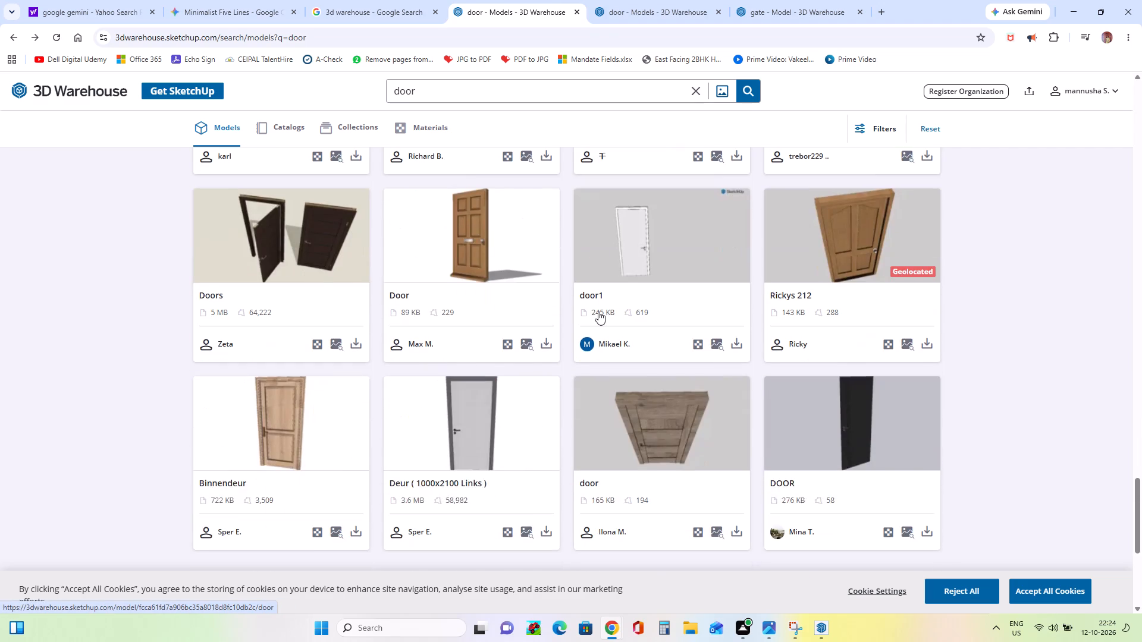
pyautogui.scroll(-2, 598, 311)
pyautogui.click(601, 468)
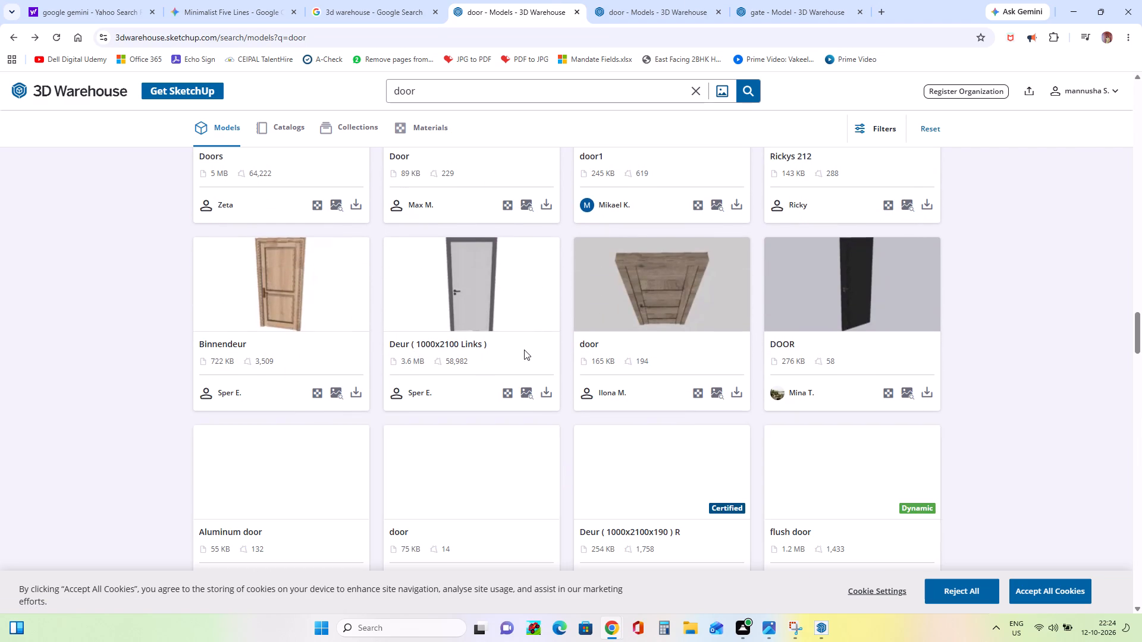
pyautogui.scroll(-3, 509, 371)
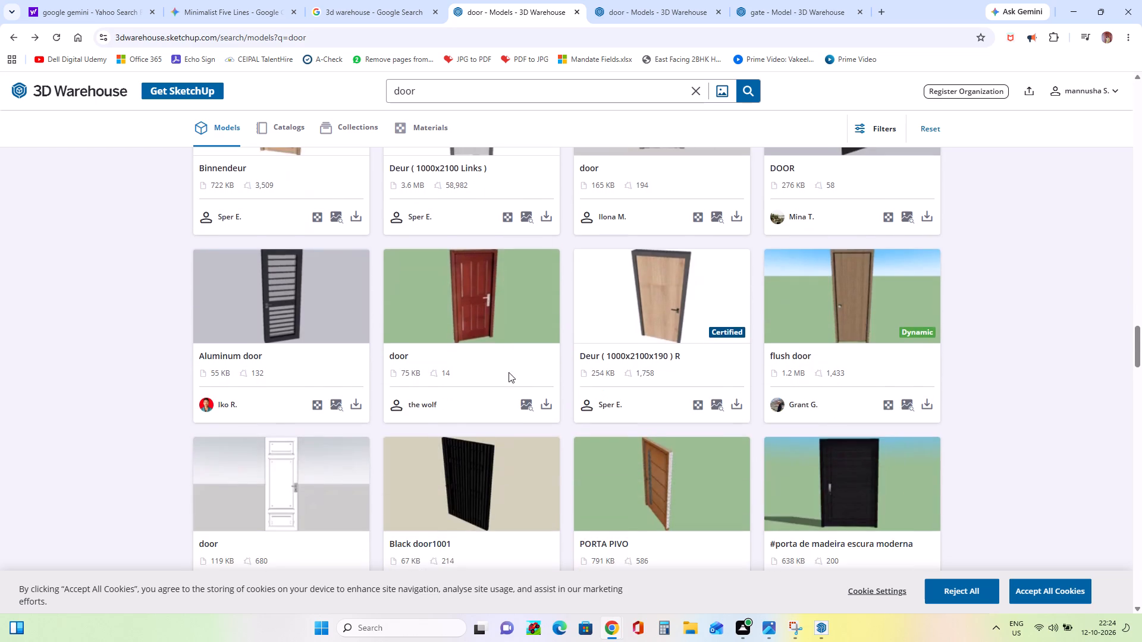
pyautogui.scroll(-3, 509, 372)
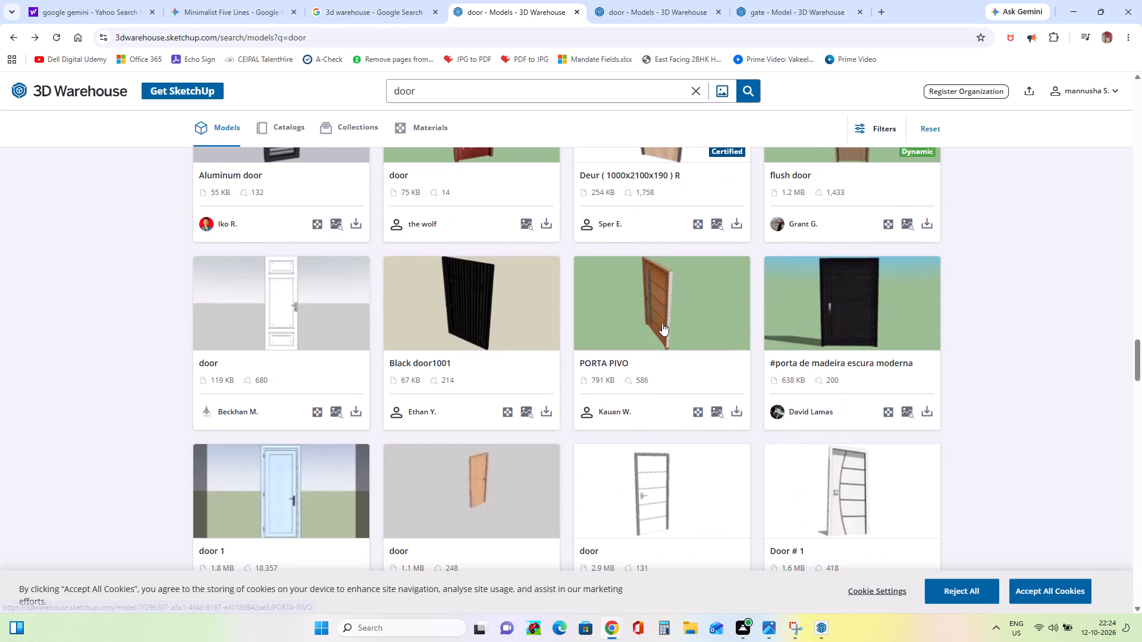
pyautogui.click(662, 323)
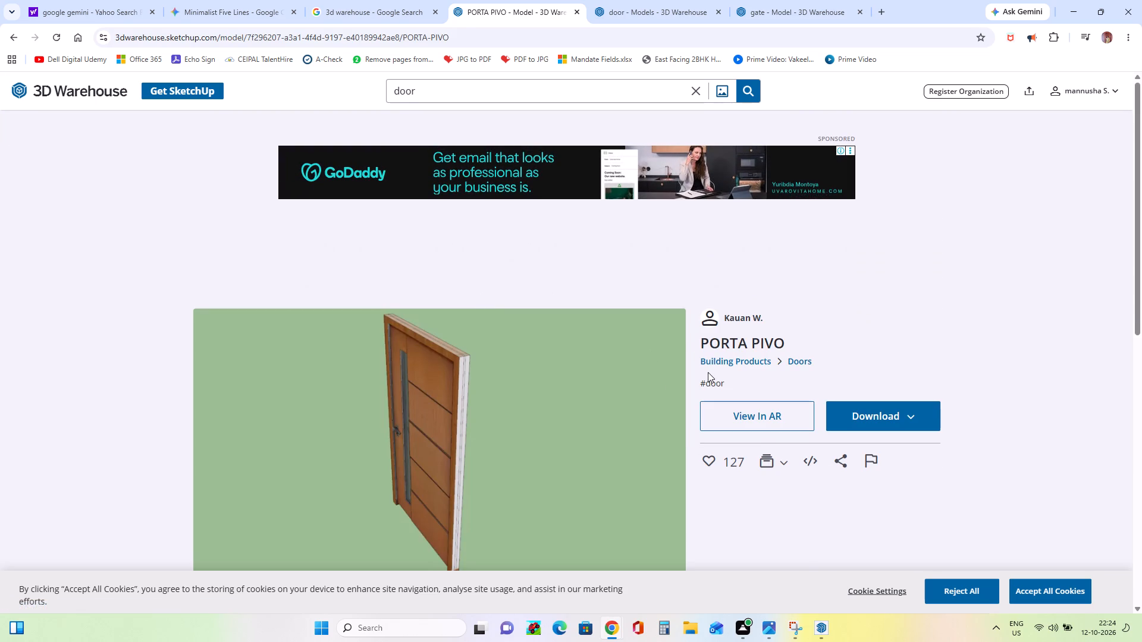
pyautogui.click(12, 39)
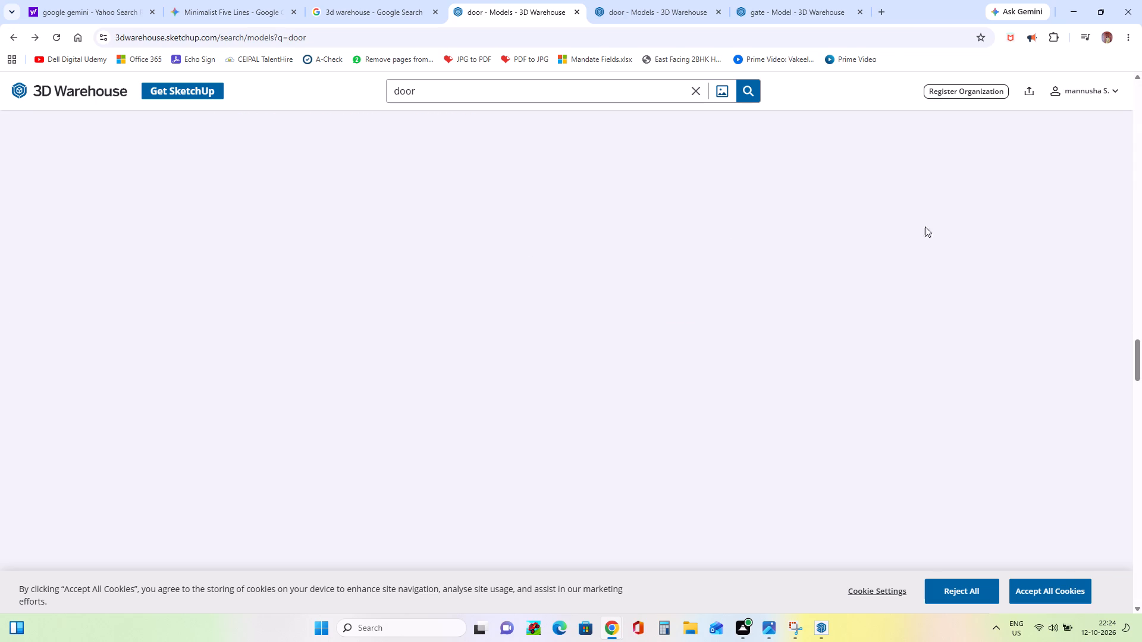
# Find the reddish-brown framed wooden door with four thin horizontal strips in the results and download it as a SketchUp File.
pyautogui.scroll(-11, 653, 349)
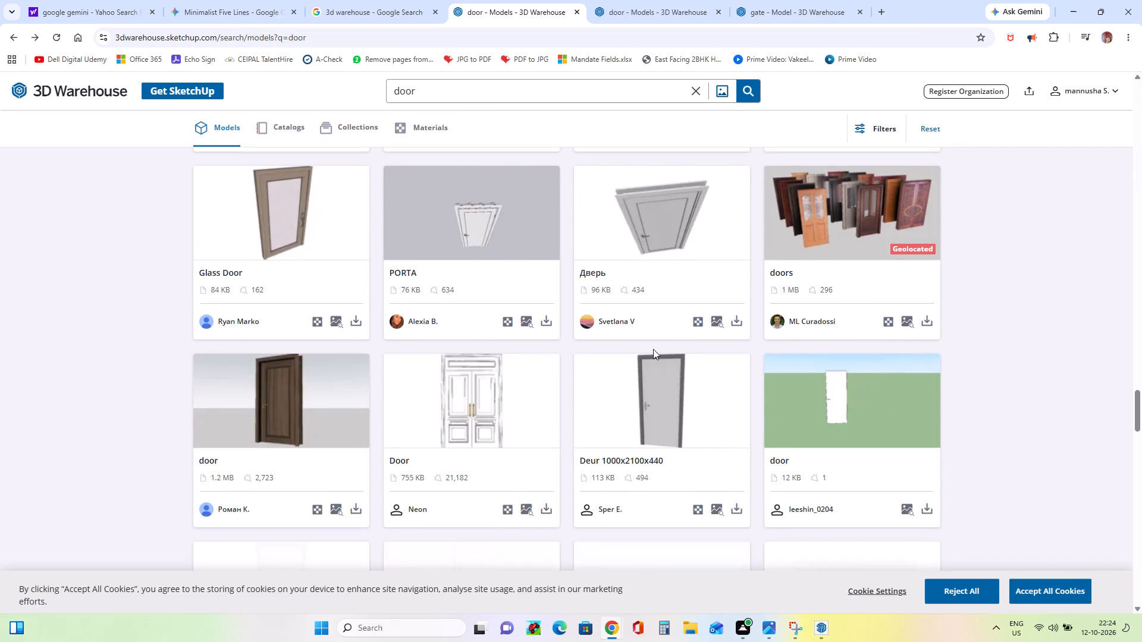
pyautogui.scroll(-10, 653, 349)
pyautogui.scroll(-5, 652, 405)
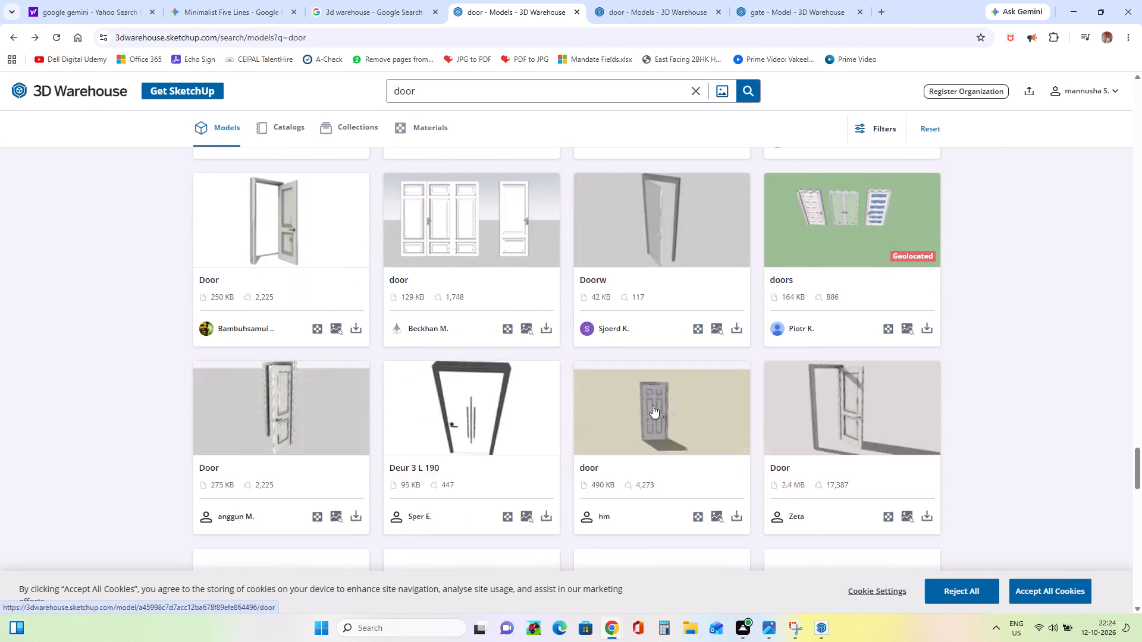
pyautogui.scroll(-8, 643, 445)
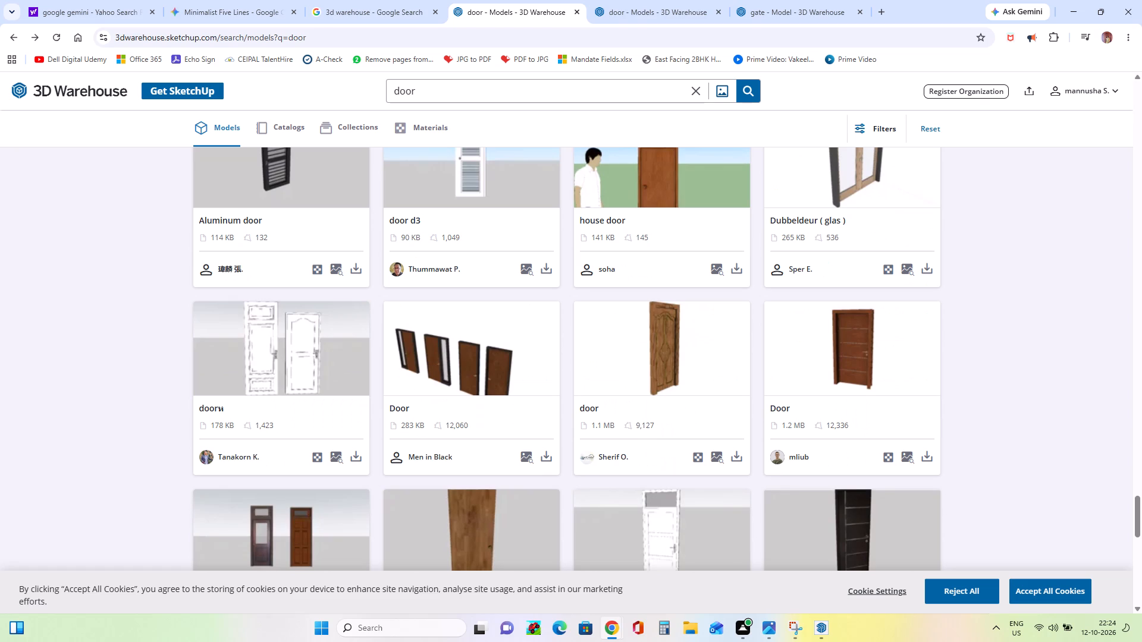
pyautogui.click(858, 363)
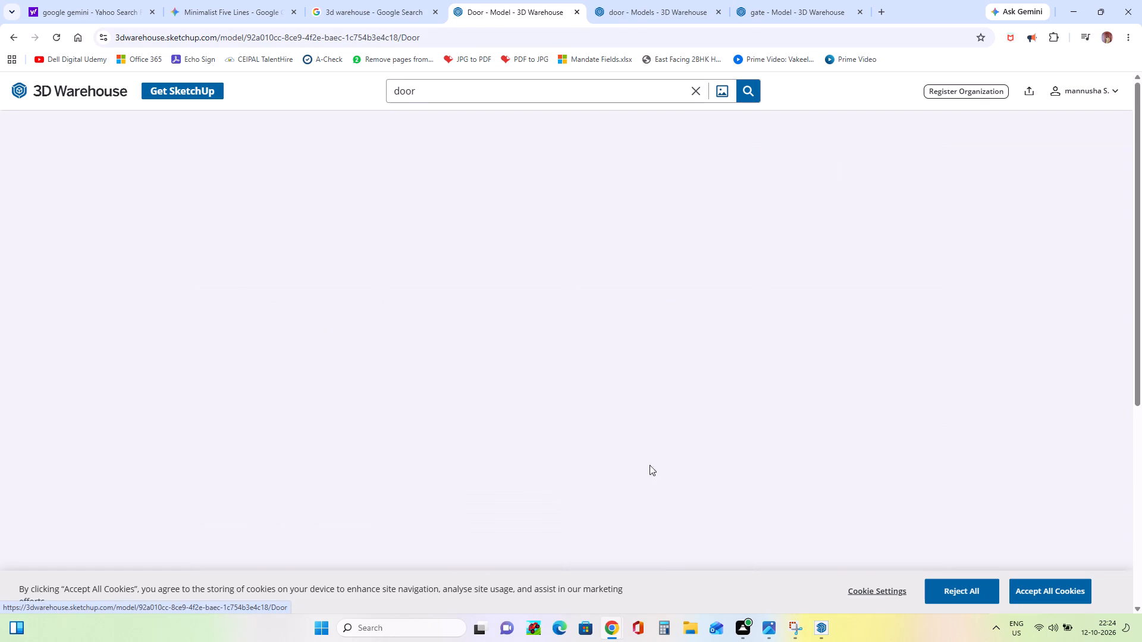
pyautogui.scroll(-2, 650, 410)
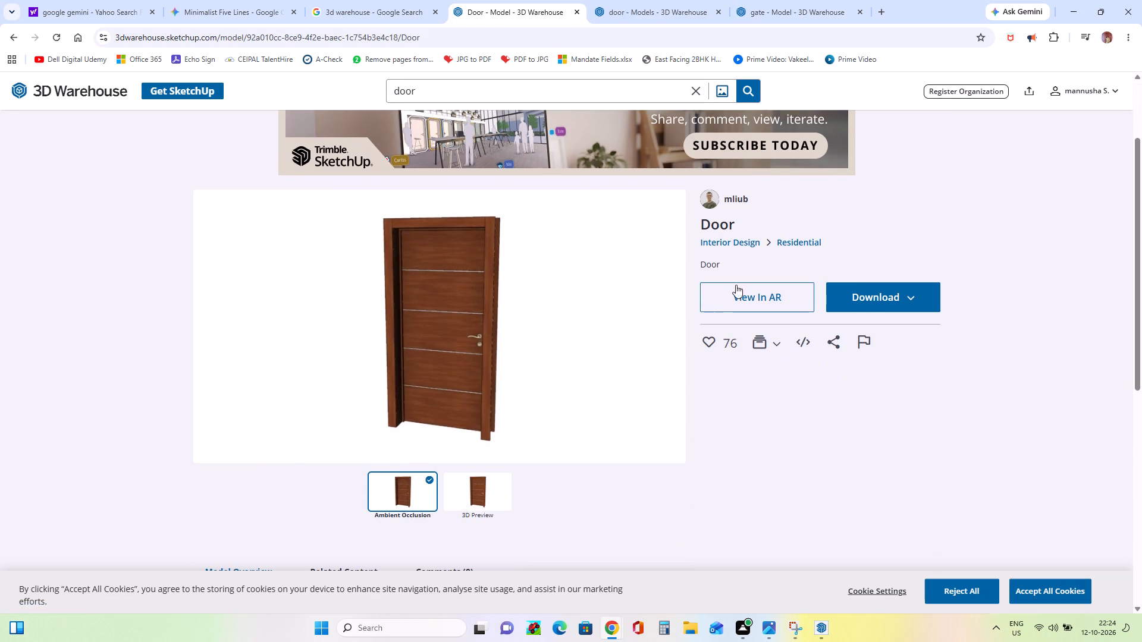
pyautogui.click(888, 303)
pyautogui.click(888, 333)
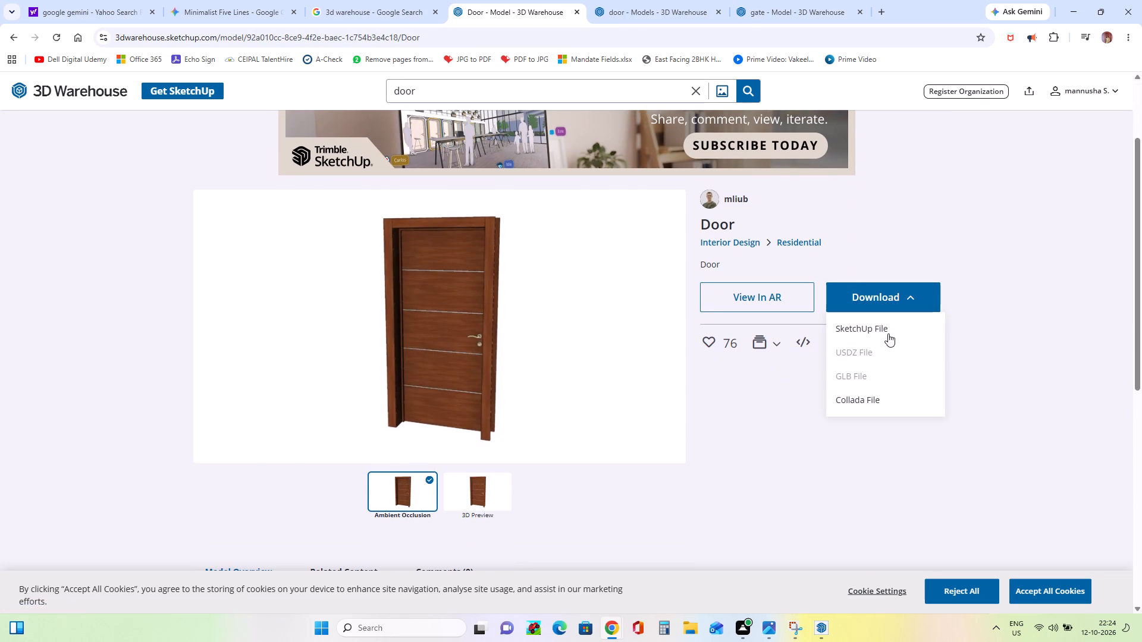
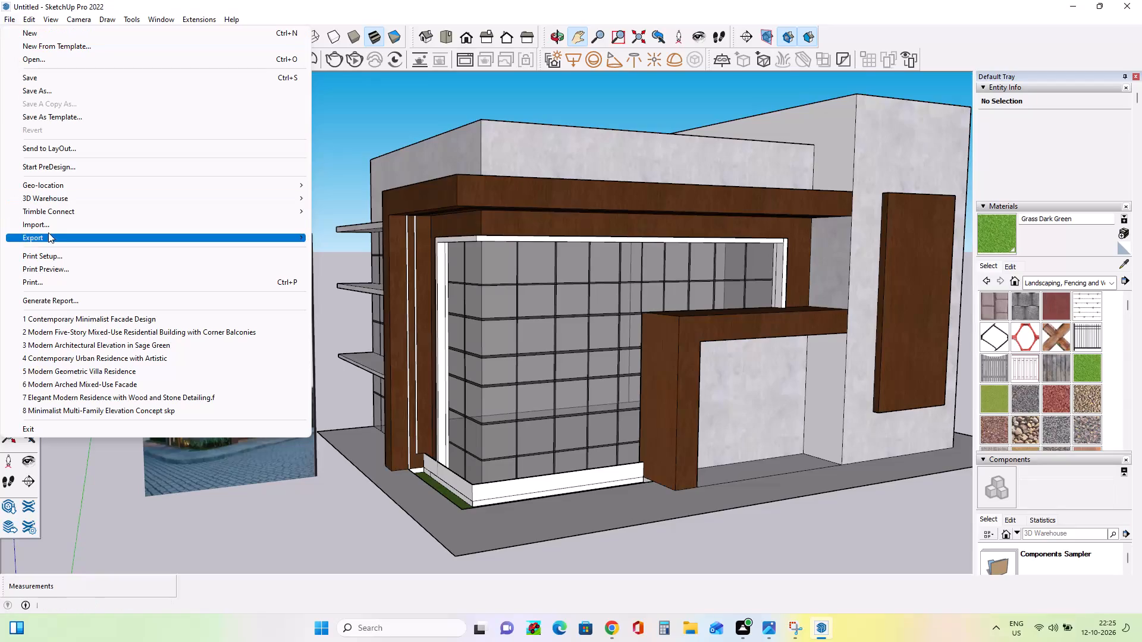
# Import the Door file from the Downloads folder and place it in front of the entrance recess.
pyautogui.click(49, 226)
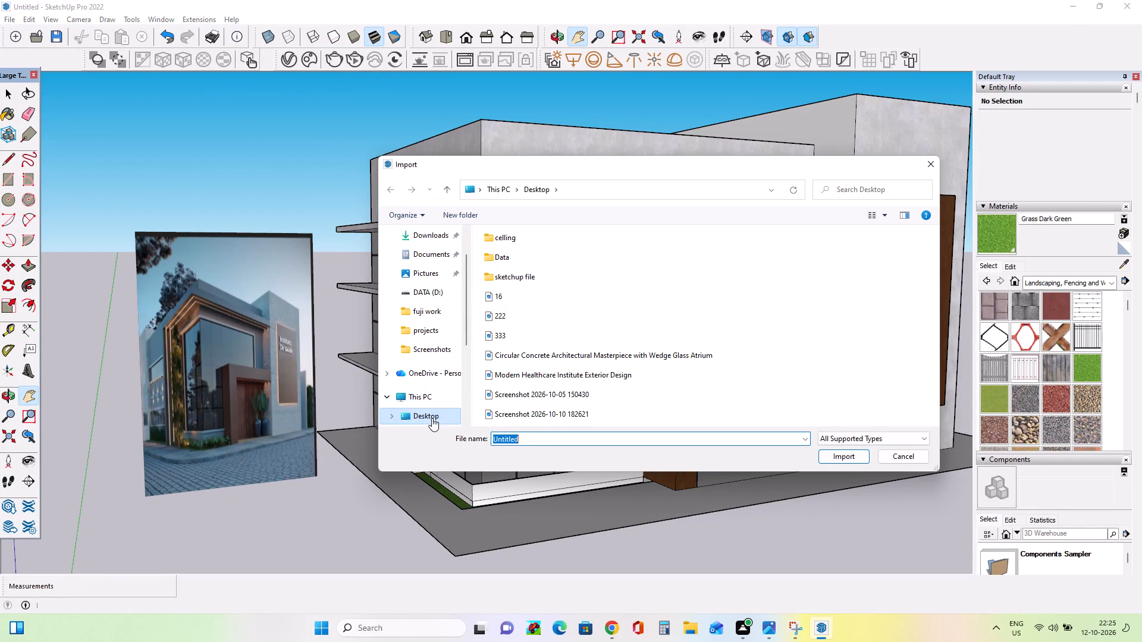
pyautogui.scroll(-3, 432, 394)
pyautogui.click(433, 395)
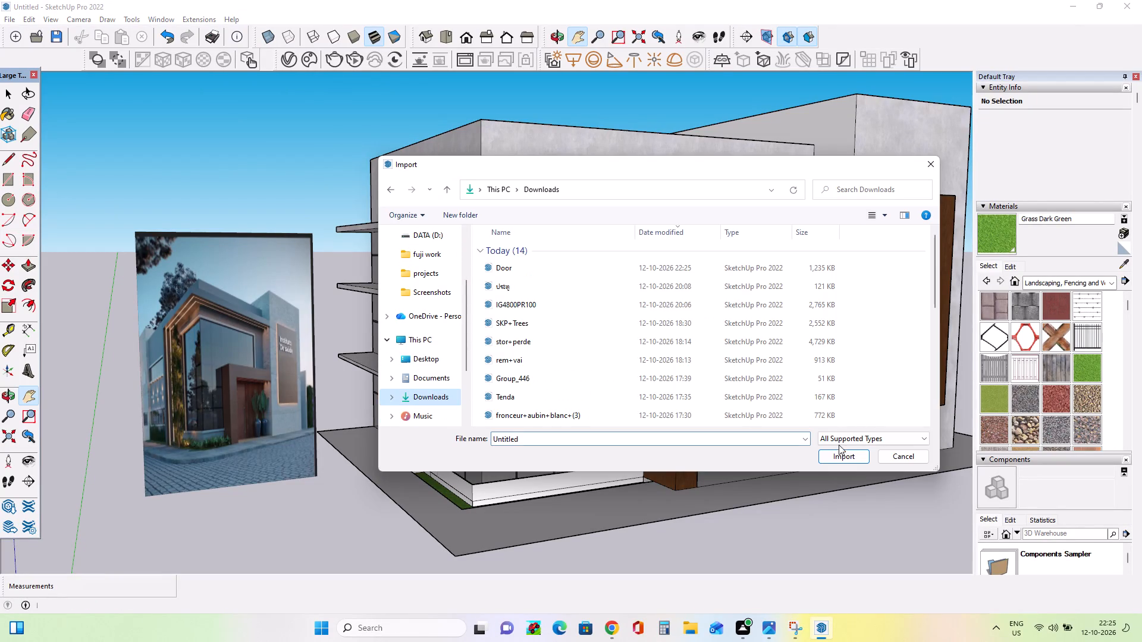
pyautogui.click(836, 459)
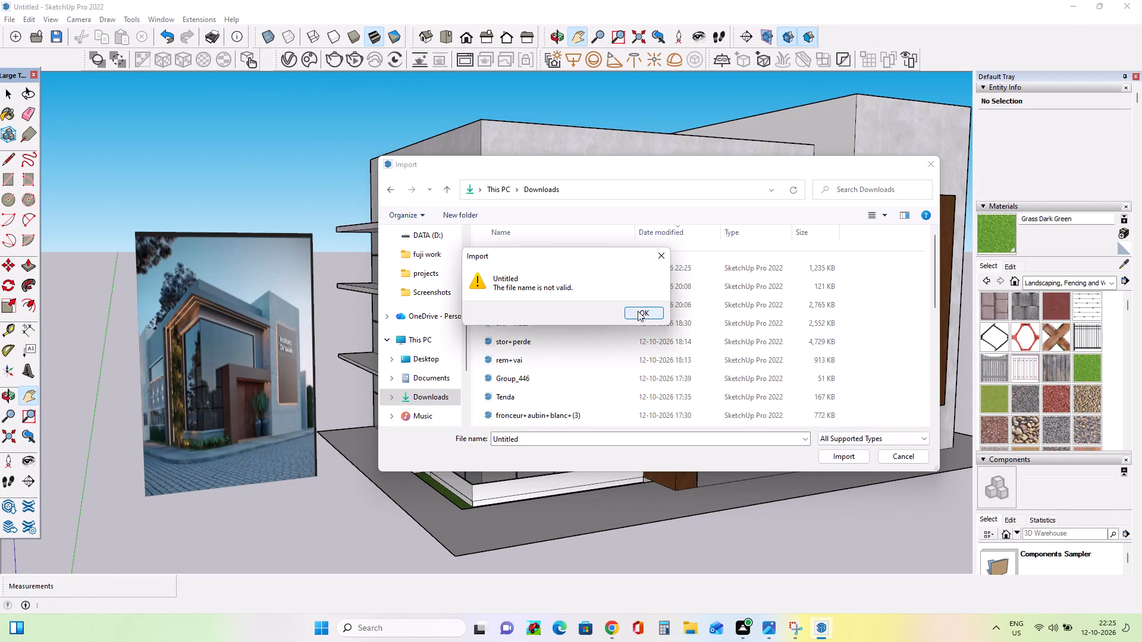
pyautogui.click(638, 311)
pyautogui.click(549, 269)
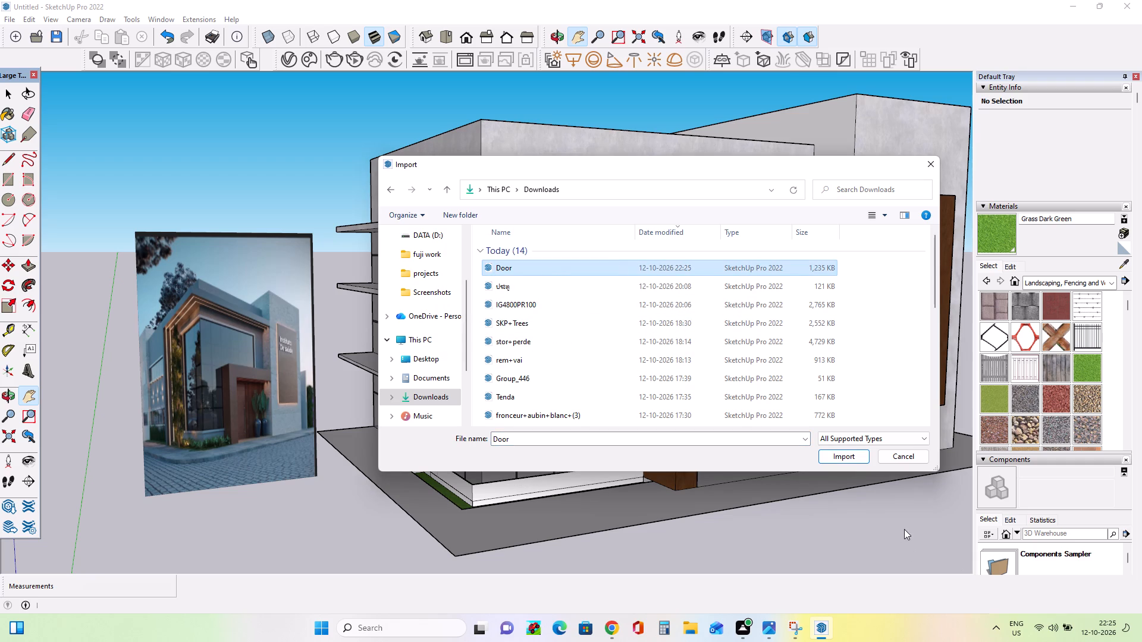
pyautogui.click(851, 457)
pyautogui.moveTo(892, 493); pyautogui.dragTo(688, 459, button='middle')
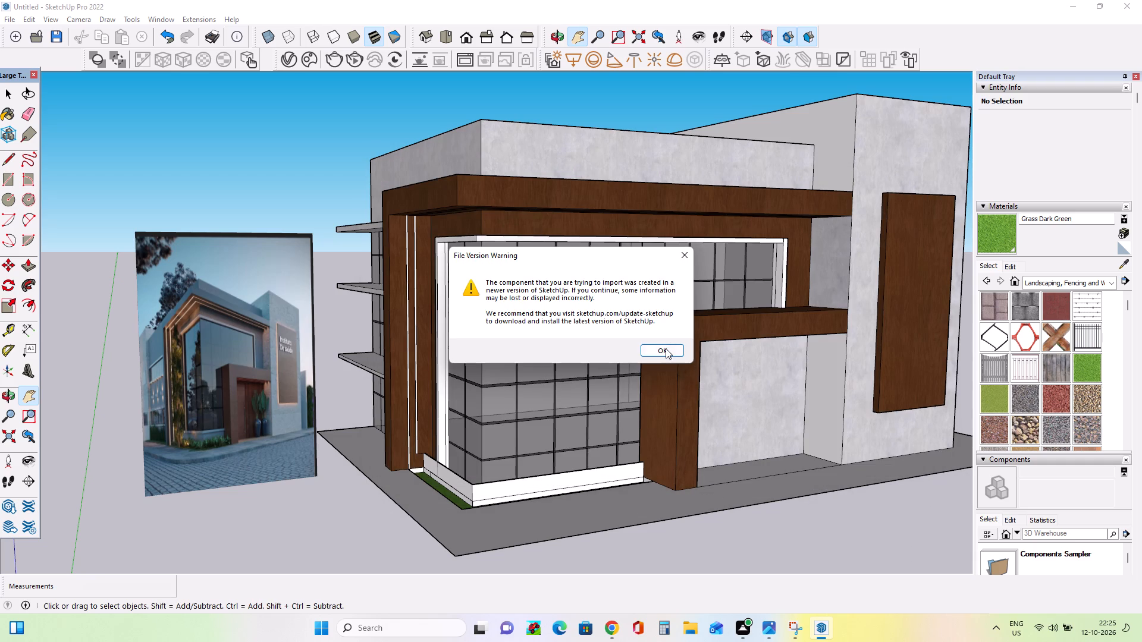
pyautogui.click(666, 348)
pyautogui.moveTo(824, 408); pyautogui.dragTo(680, 394, button='middle')
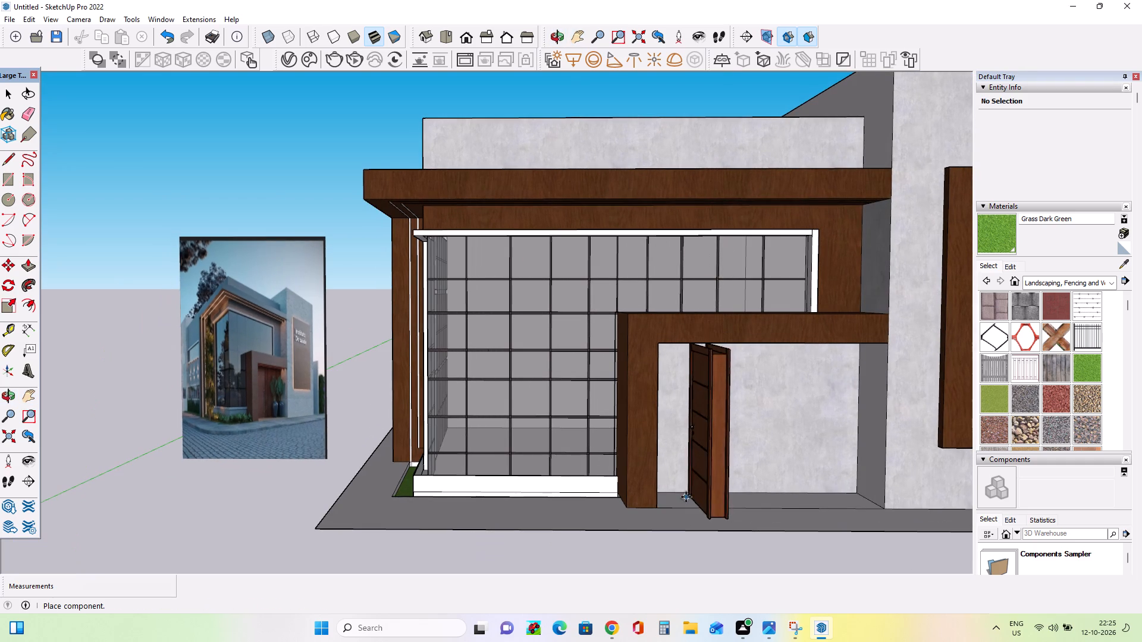
pyautogui.moveTo(728, 470); pyautogui.dragTo(792, 432, button='middle')
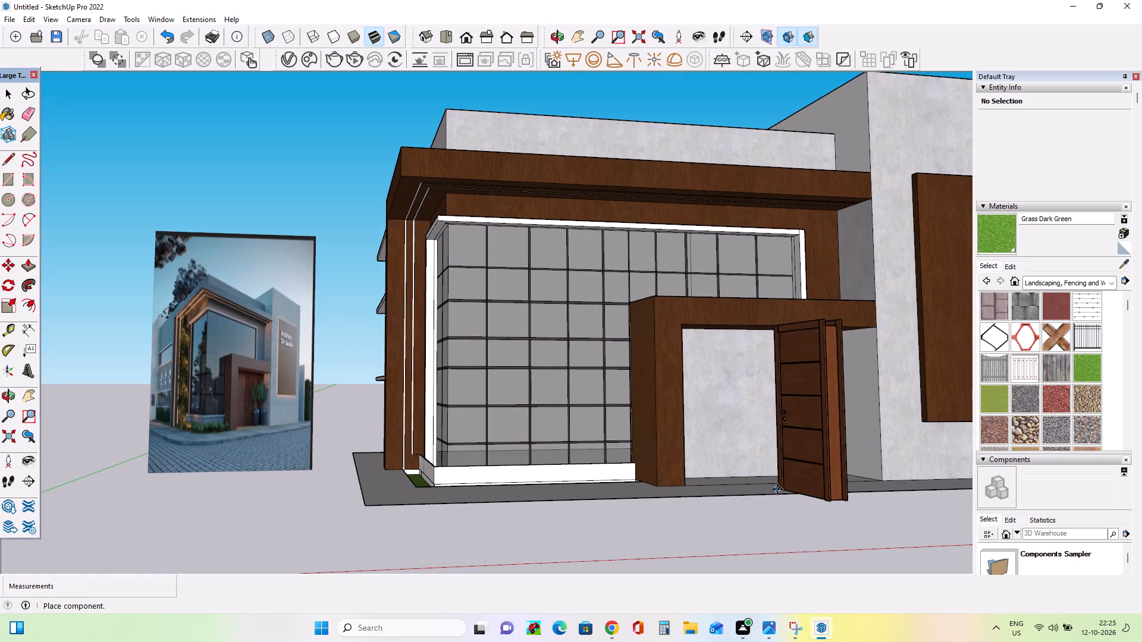
pyautogui.click(777, 489)
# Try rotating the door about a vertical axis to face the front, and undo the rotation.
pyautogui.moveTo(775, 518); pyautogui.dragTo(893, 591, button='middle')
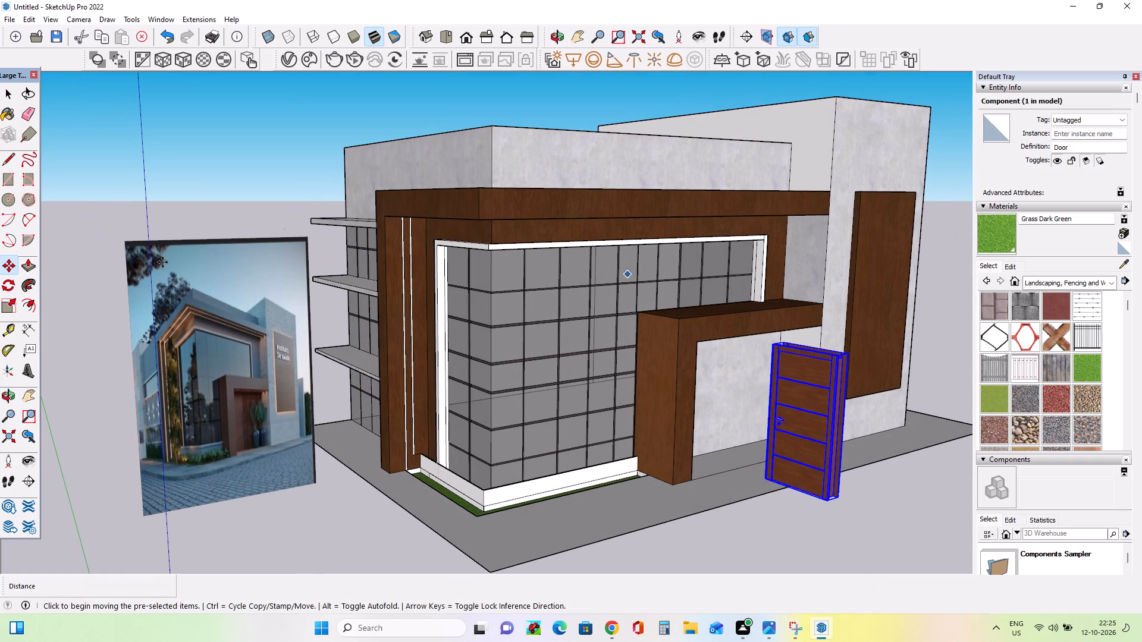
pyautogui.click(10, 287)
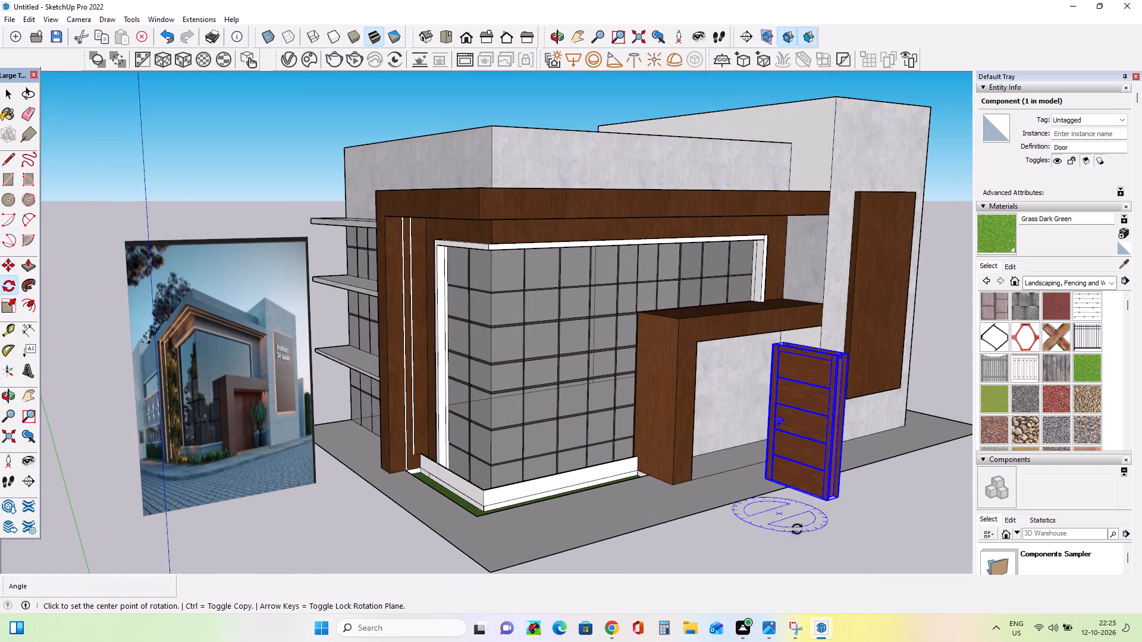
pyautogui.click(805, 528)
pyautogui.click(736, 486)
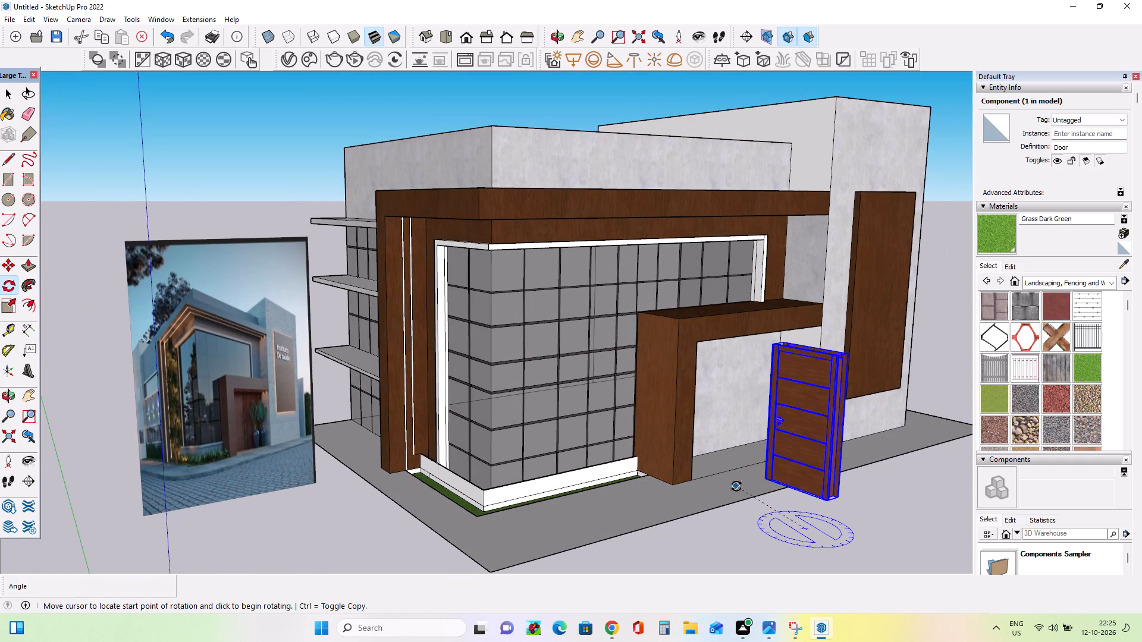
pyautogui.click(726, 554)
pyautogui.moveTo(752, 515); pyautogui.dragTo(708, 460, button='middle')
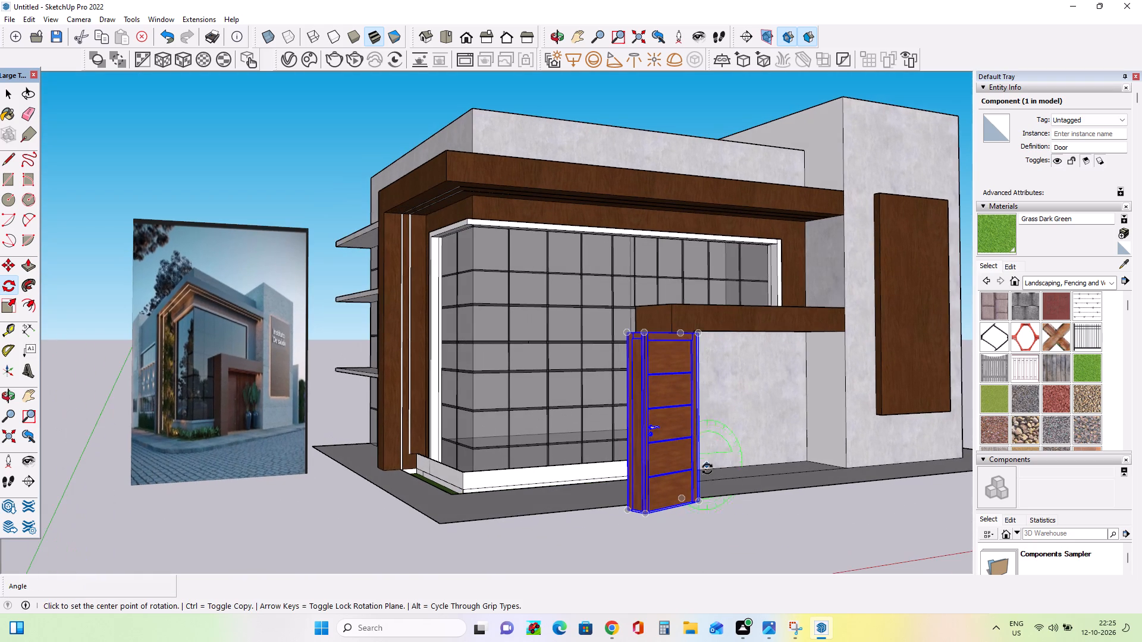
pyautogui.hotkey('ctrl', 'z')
# Rotate the door 90 degrees about the vertical axis so it runs parallel to the entrance wall.
pyautogui.moveTo(708, 456); pyautogui.dragTo(792, 615, button='middle')
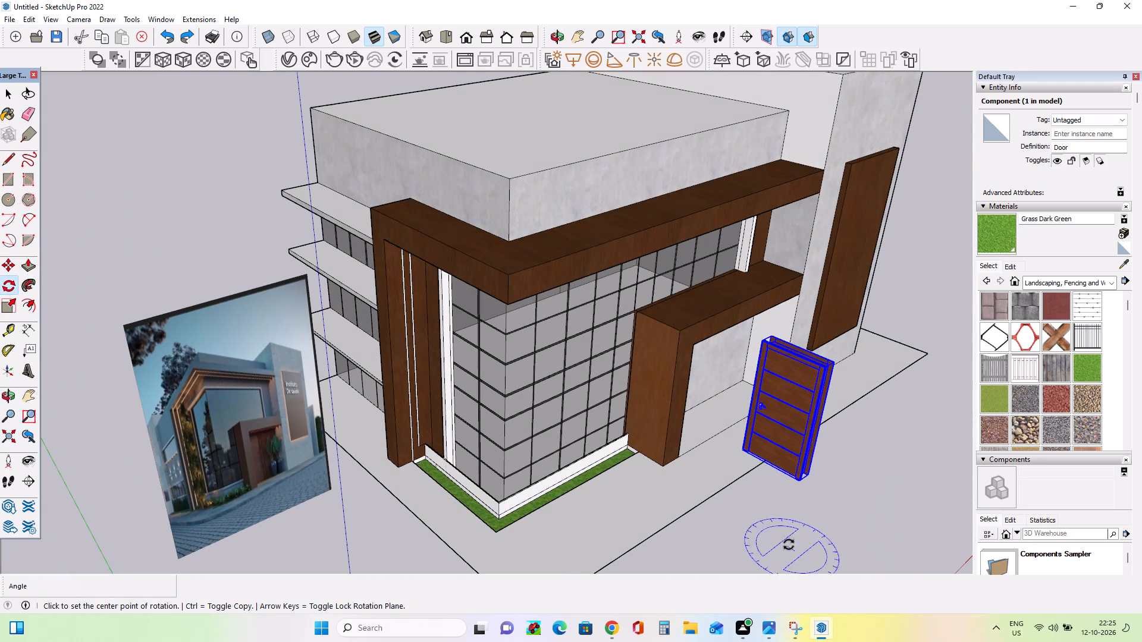
pyautogui.click(779, 530)
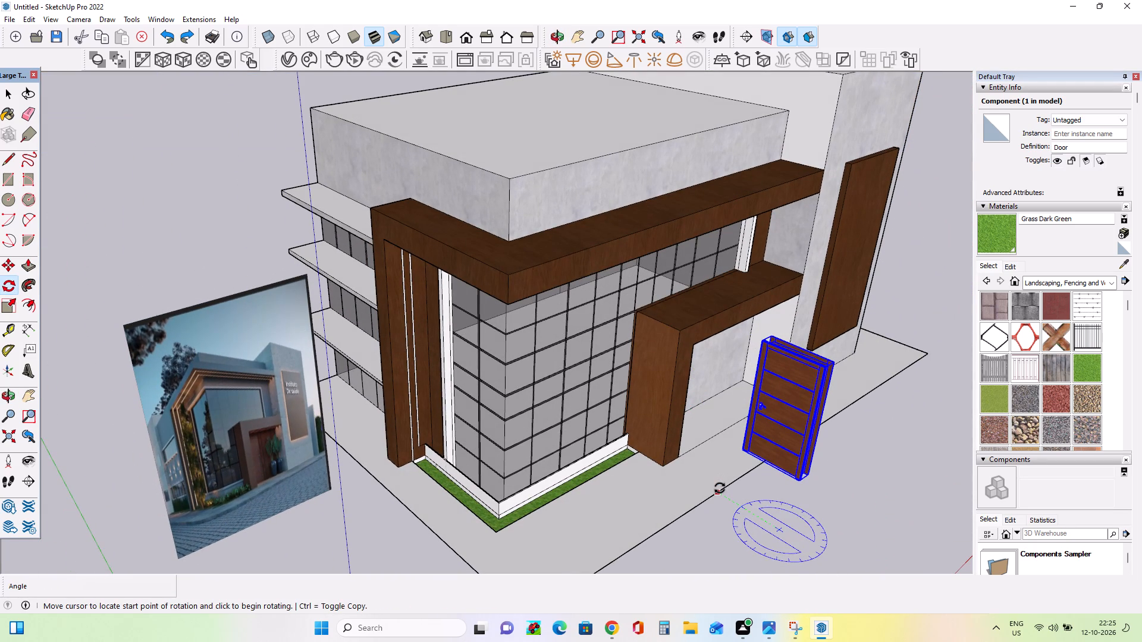
pyautogui.click(720, 488)
pyautogui.click(767, 534)
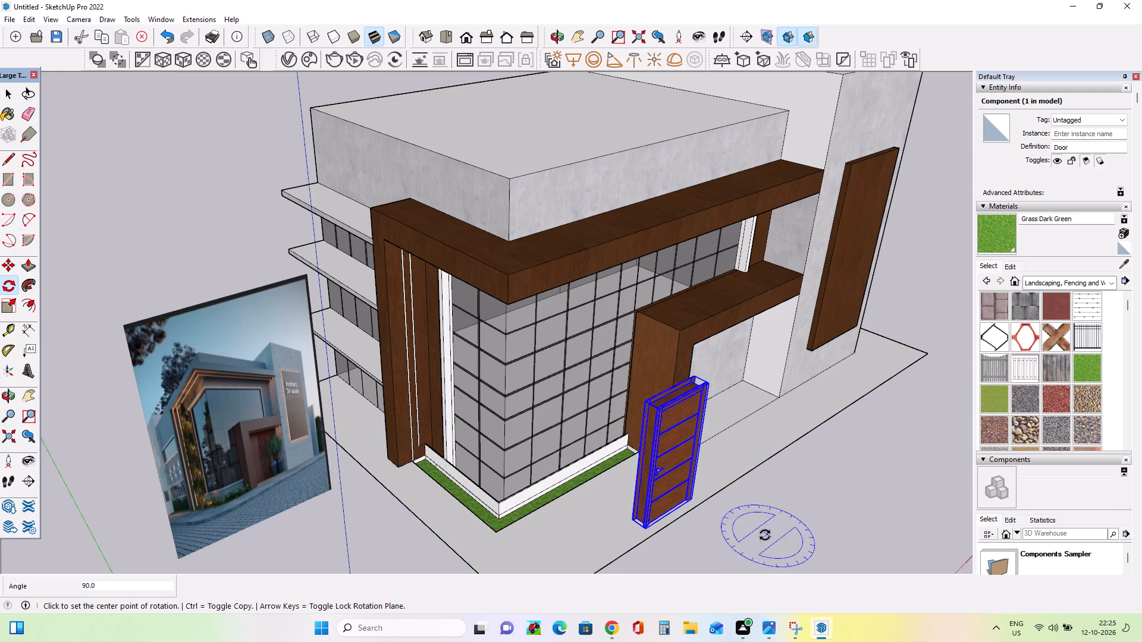
# Move the door by its bottom front corner to the inner base of the wooden entrance frame.
pyautogui.moveTo(755, 525); pyautogui.dragTo(575, 388, button='middle')
pyautogui.scroll(5, 558, 479)
pyautogui.moveTo(560, 499); pyautogui.dragTo(560, 541, button='middle')
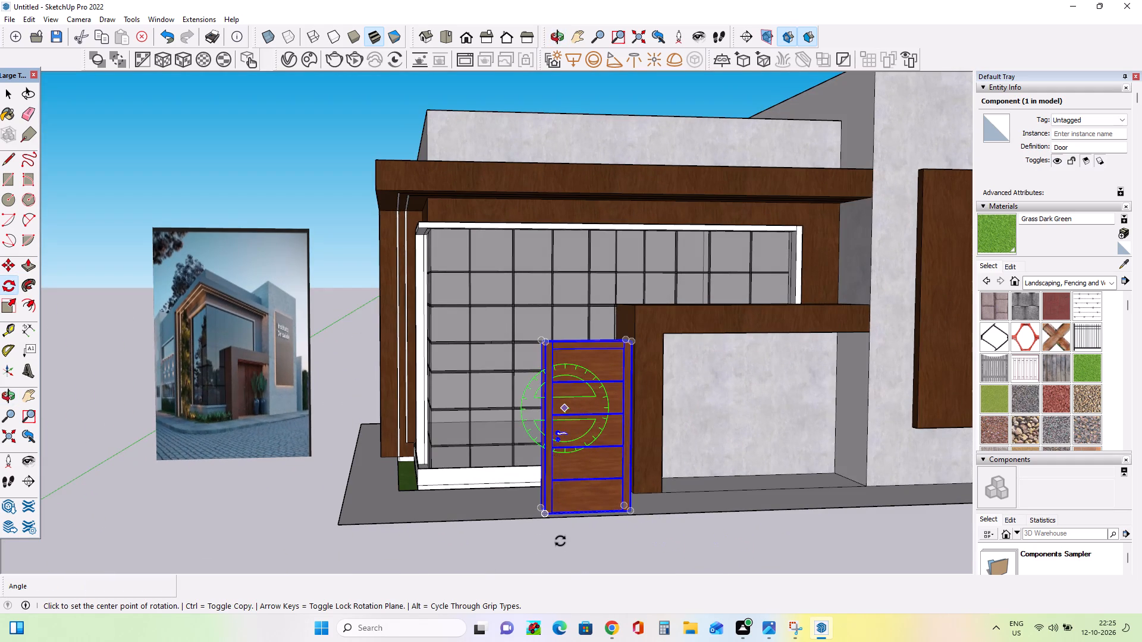
pyautogui.moveTo(560, 541); pyautogui.dragTo(560, 545, button='middle')
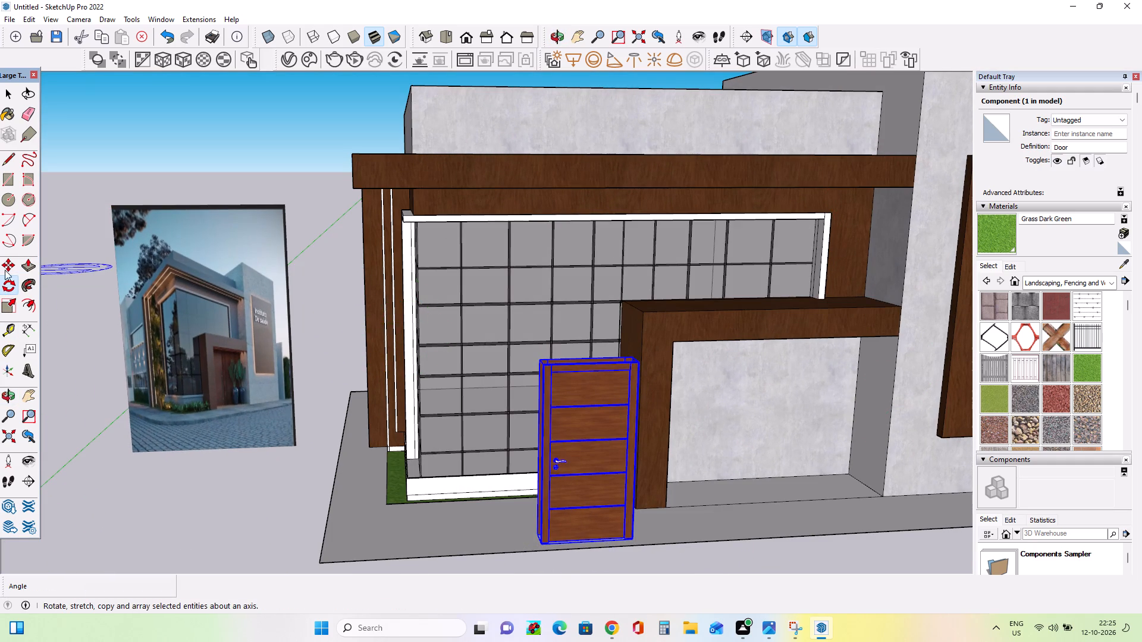
pyautogui.click(4, 264)
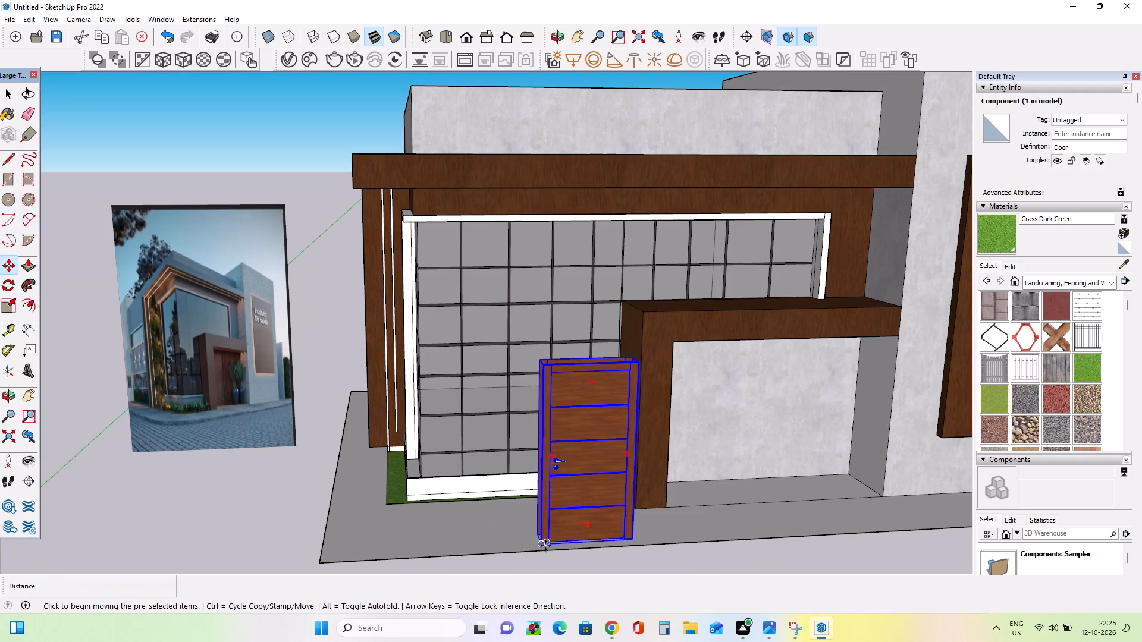
pyautogui.click(541, 542)
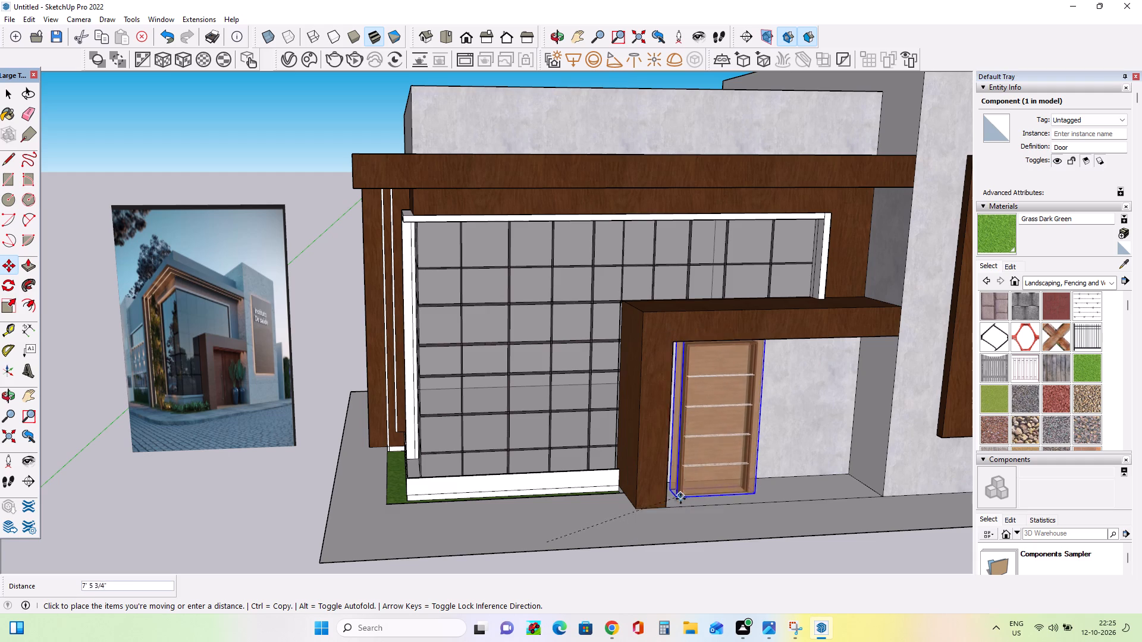
pyautogui.click(670, 501)
# Move the door back to the concrete wall and align its bottom corner with the recess's inner corner.
pyautogui.moveTo(750, 501); pyautogui.dragTo(474, 498, button='middle')
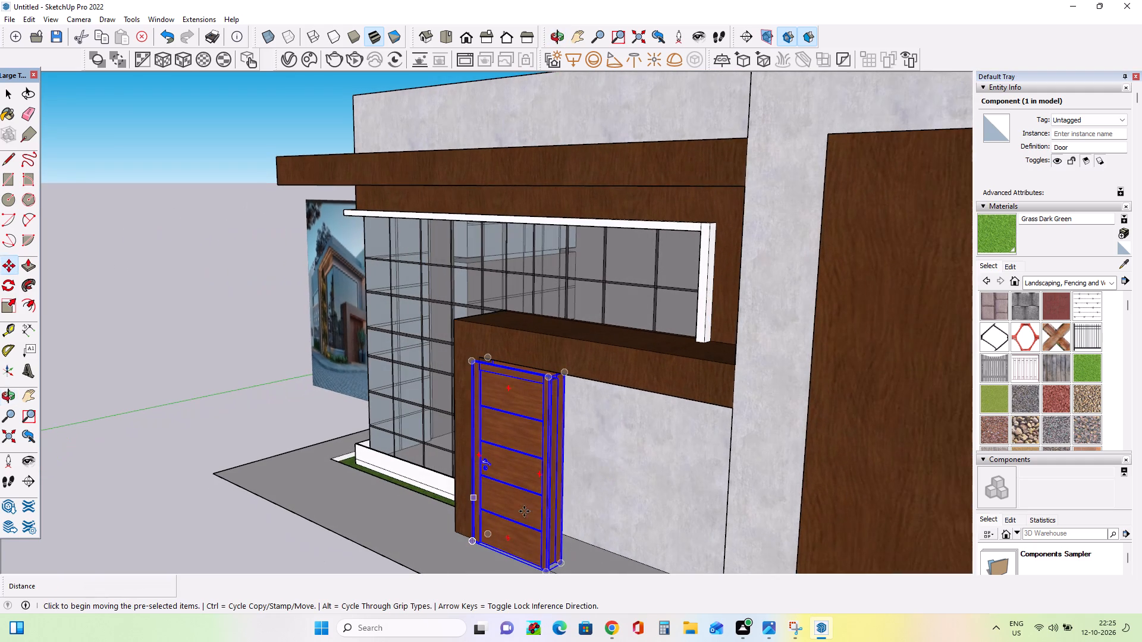
pyautogui.click(558, 558)
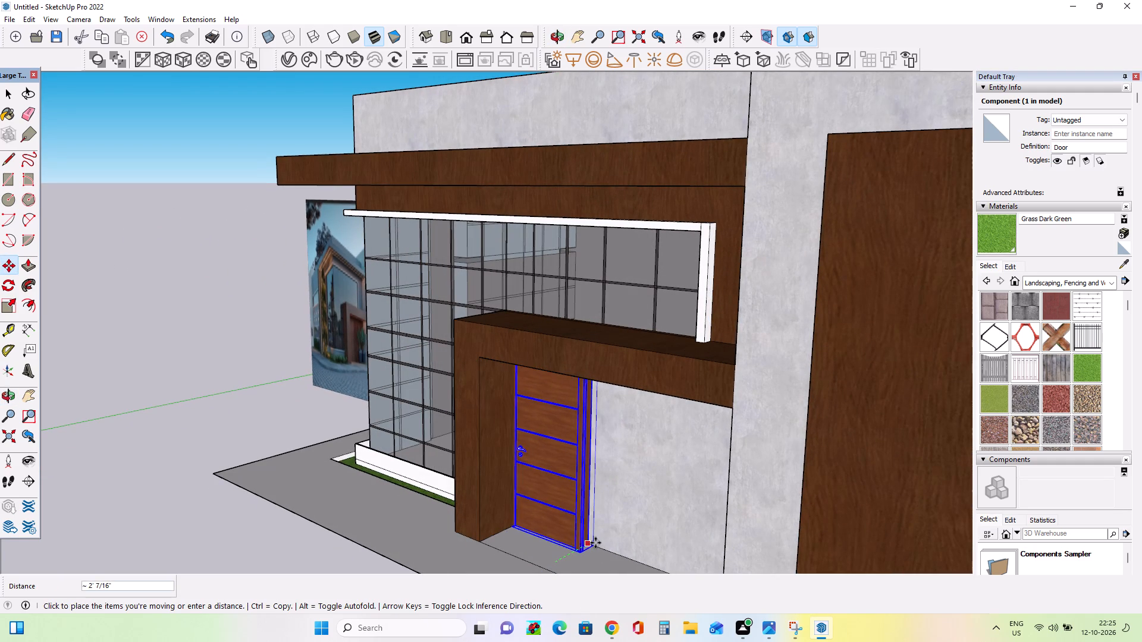
pyautogui.click(598, 545)
pyautogui.moveTo(538, 527); pyautogui.dragTo(629, 492, button='middle')
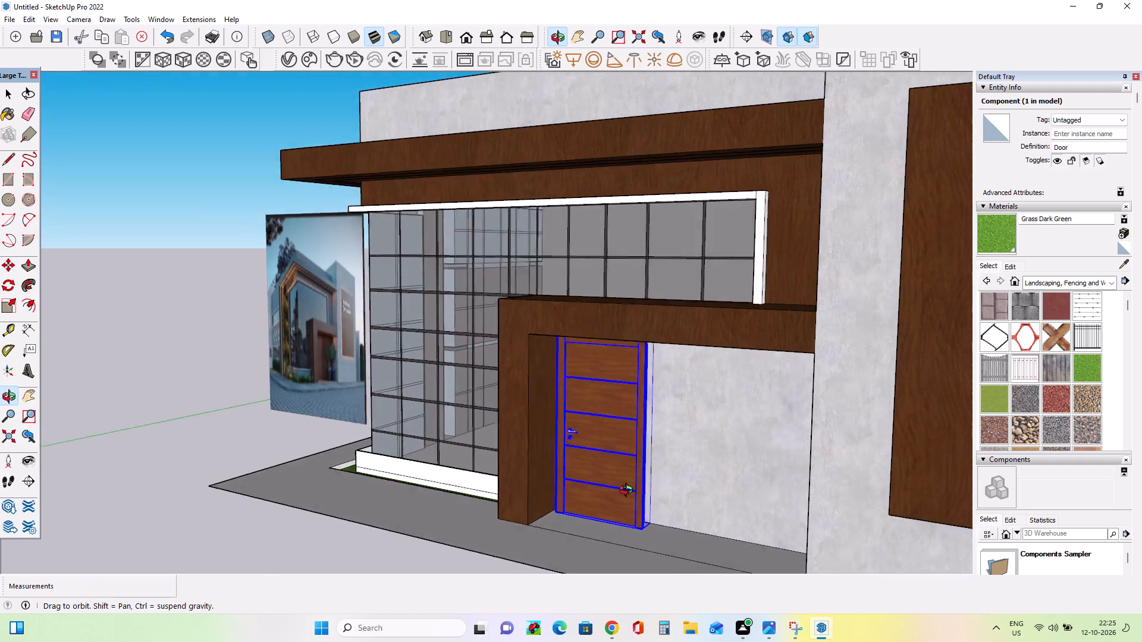
pyautogui.moveTo(629, 492); pyautogui.dragTo(744, 454, button='middle')
pyautogui.scroll(9, 667, 450)
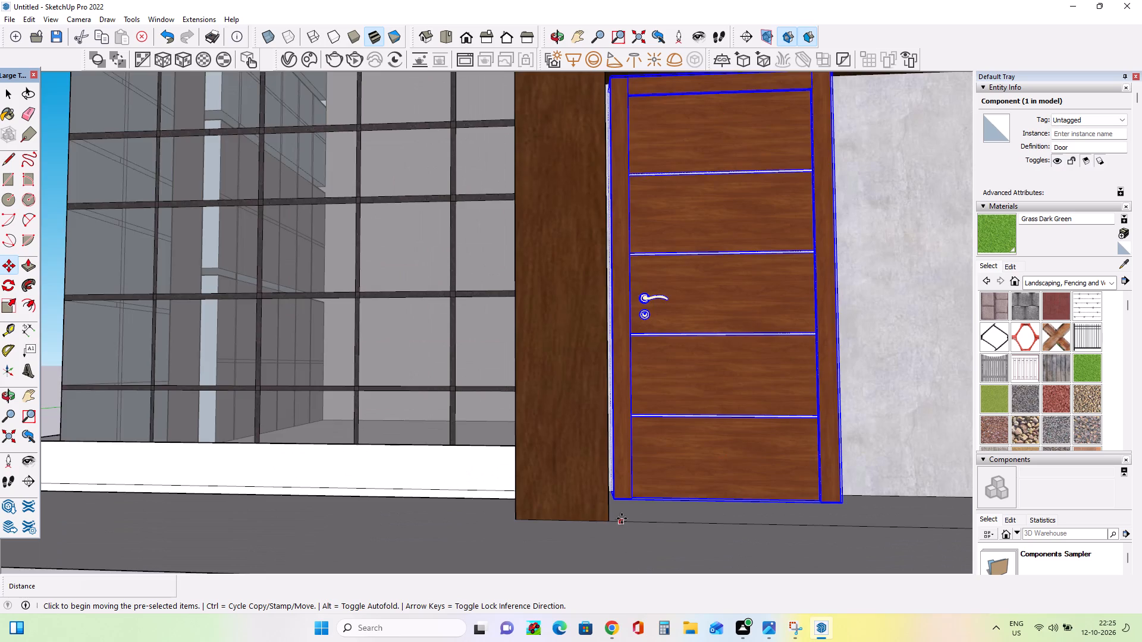
pyautogui.scroll(2, 622, 518)
pyautogui.moveTo(629, 513); pyautogui.dragTo(544, 509, button='middle')
pyautogui.click(548, 498)
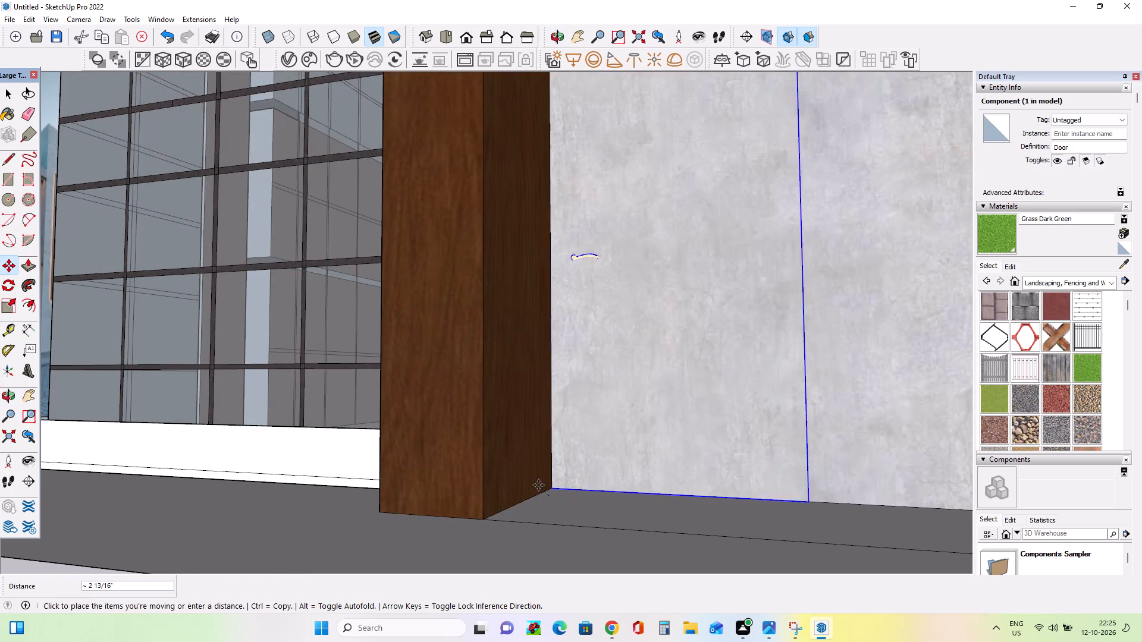
pyautogui.click(538, 490)
# Scale the door up uniformly from its top corner until it reaches the underside of the wooden entrance beam.
pyautogui.moveTo(674, 511); pyautogui.dragTo(607, 550, button='middle')
pyautogui.scroll(-1, 604, 558)
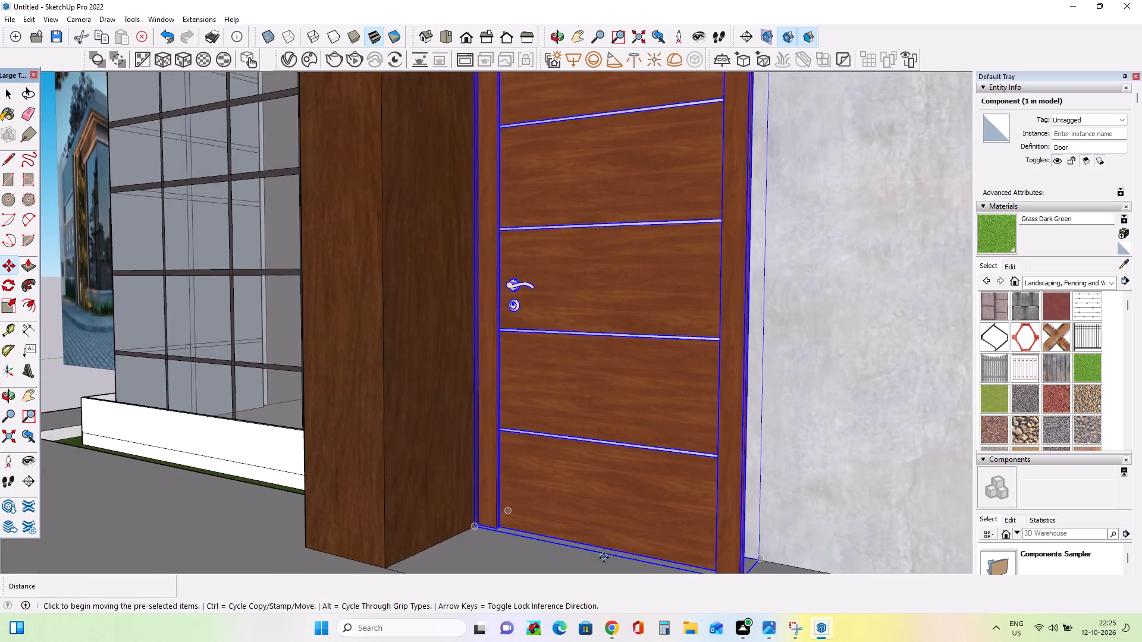
pyautogui.scroll(-8, 604, 558)
pyautogui.moveTo(612, 438); pyautogui.dragTo(616, 410, button='middle')
pyautogui.scroll(2, 597, 298)
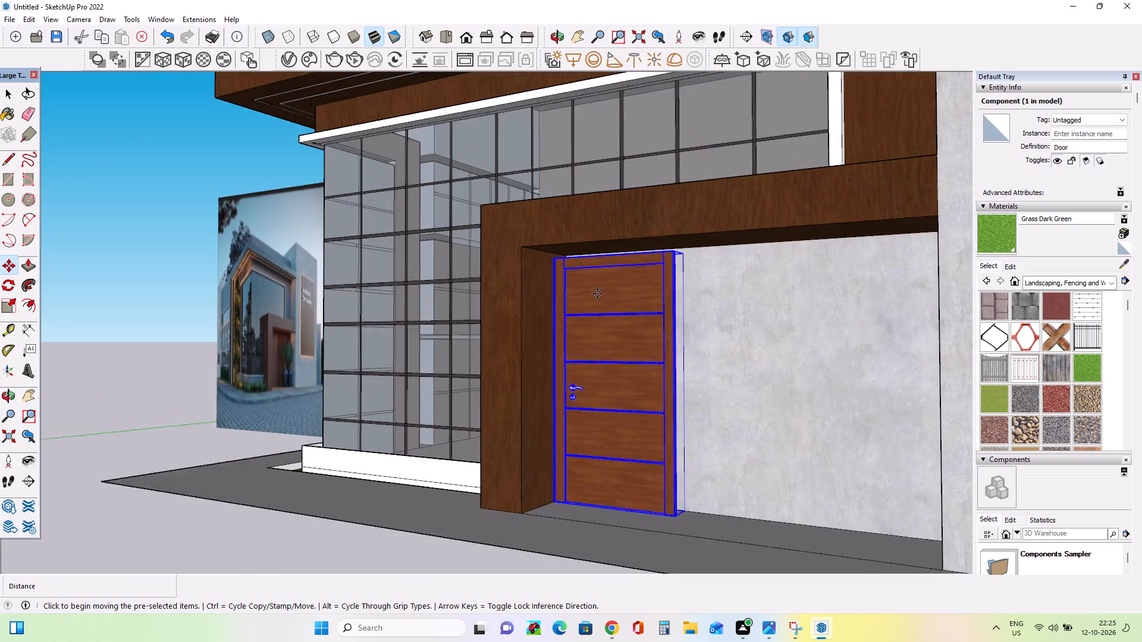
pyautogui.scroll(6, 597, 294)
pyautogui.moveTo(601, 255); pyautogui.dragTo(610, 286, button='middle')
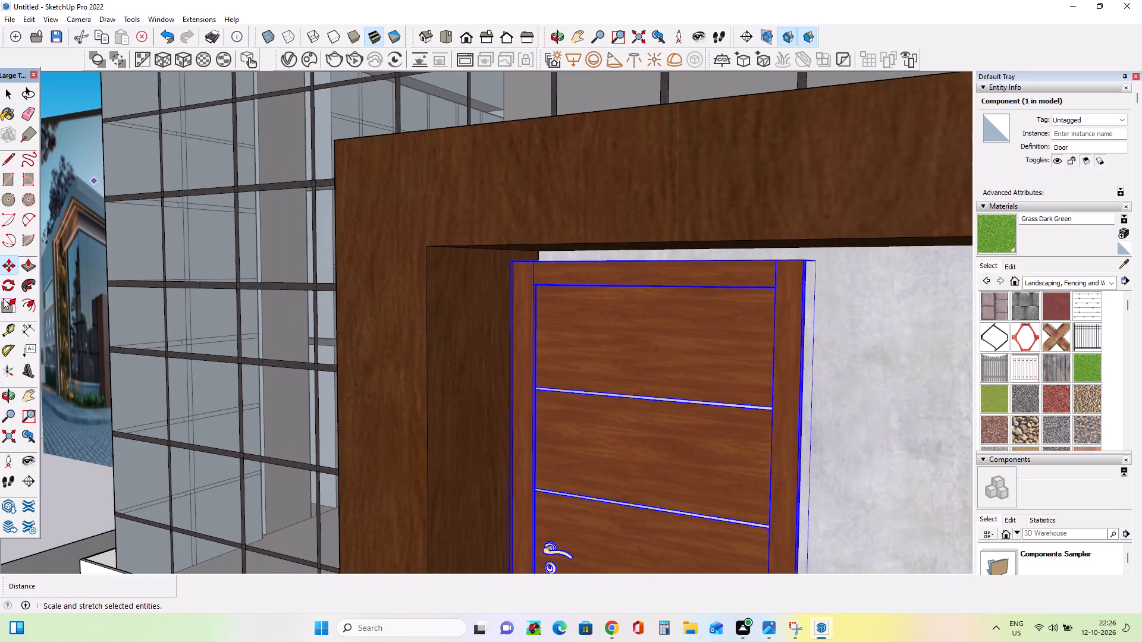
pyautogui.click(4, 300)
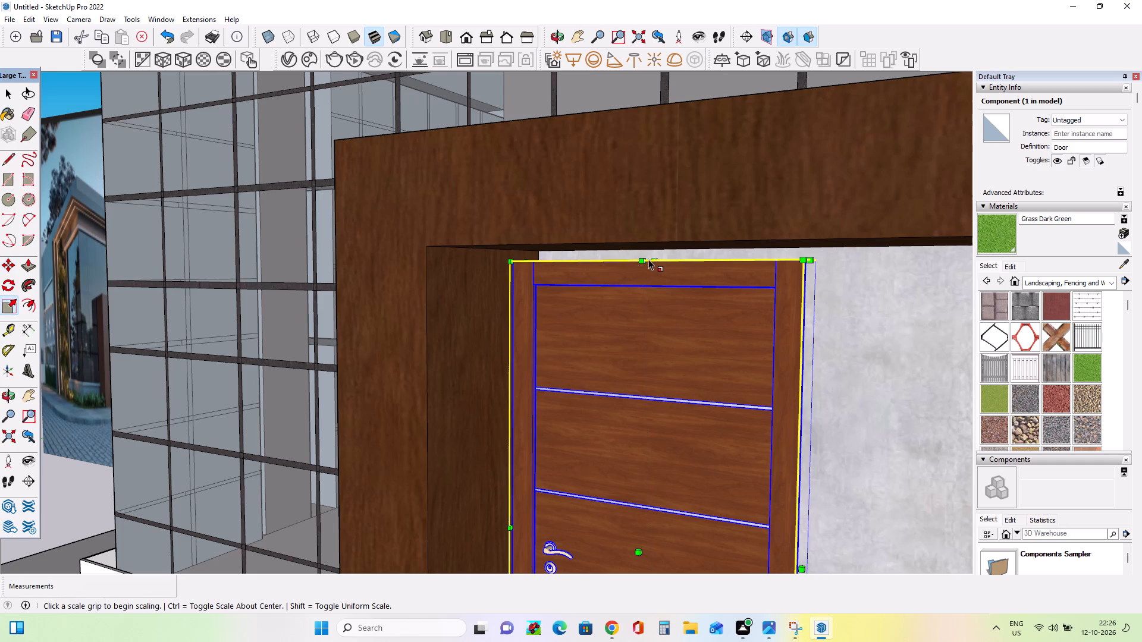
pyautogui.click(644, 259)
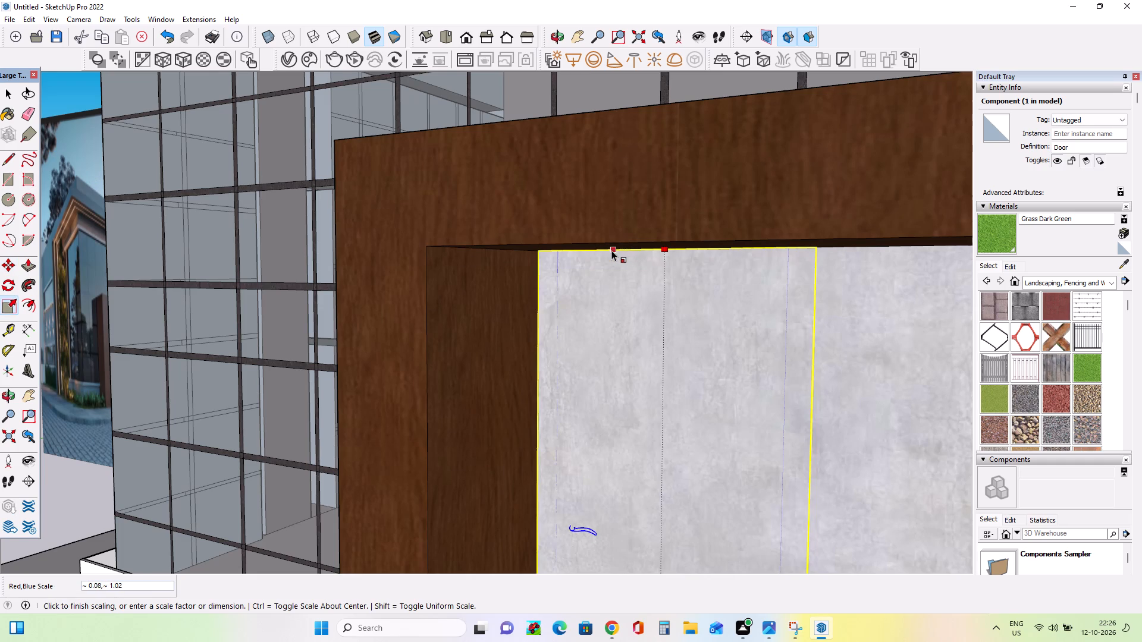
pyautogui.press('Escape')
pyautogui.moveTo(708, 262); pyautogui.dragTo(682, 280, button='middle')
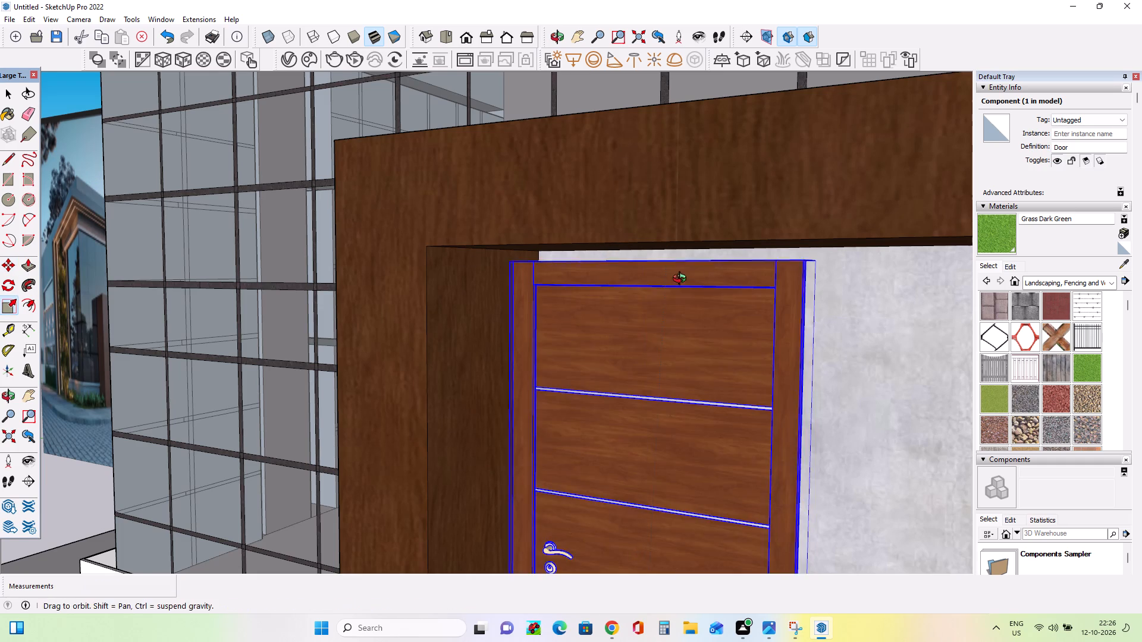
pyautogui.moveTo(682, 280); pyautogui.dragTo(645, 293, button='middle')
pyautogui.scroll(1, 720, 354)
pyautogui.moveTo(710, 345); pyautogui.dragTo(658, 272, button='middle')
pyautogui.scroll(2, 681, 288)
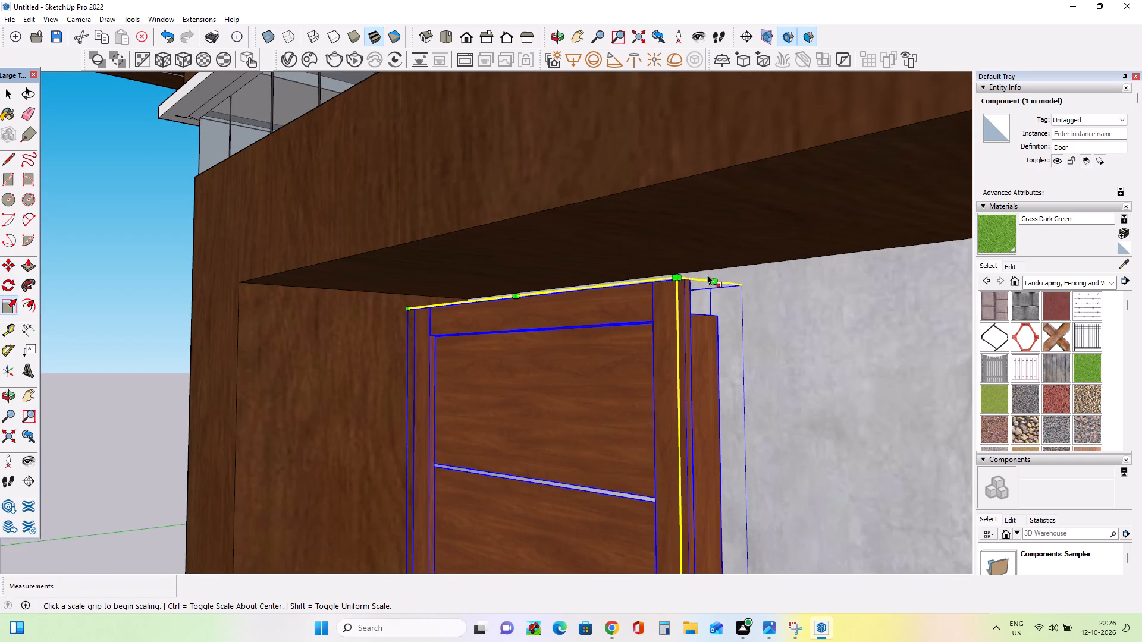
pyautogui.click(674, 272)
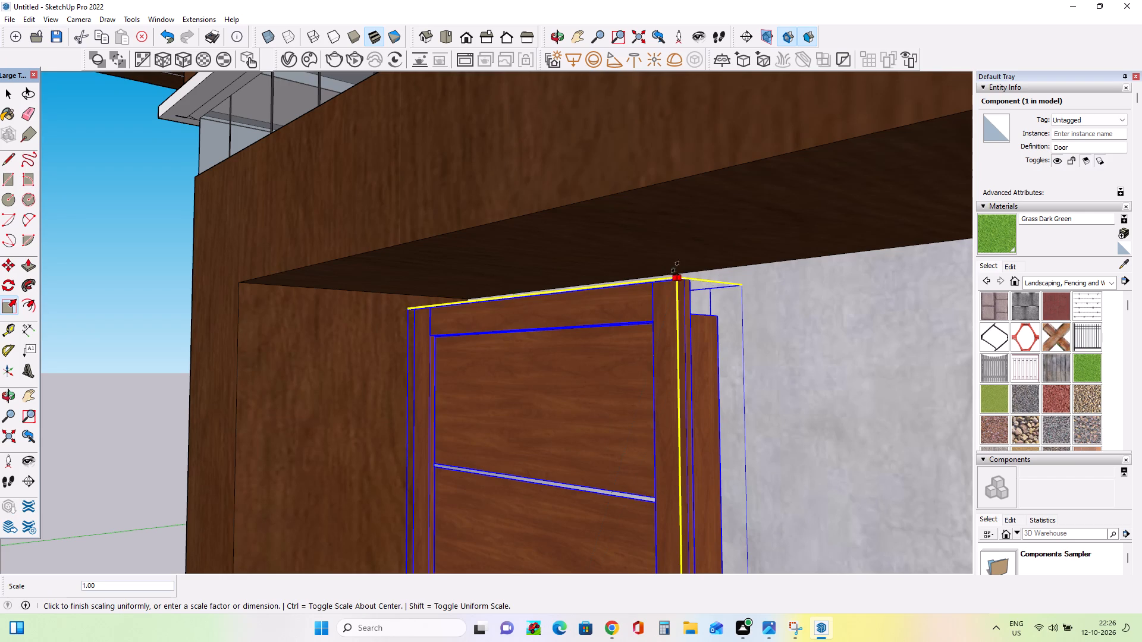
pyautogui.click(678, 251)
# Widen the door along the green axis to about 1.3 times its width, extending it along the concrete wall.
pyautogui.moveTo(514, 324); pyautogui.dragTo(525, 324, button='middle')
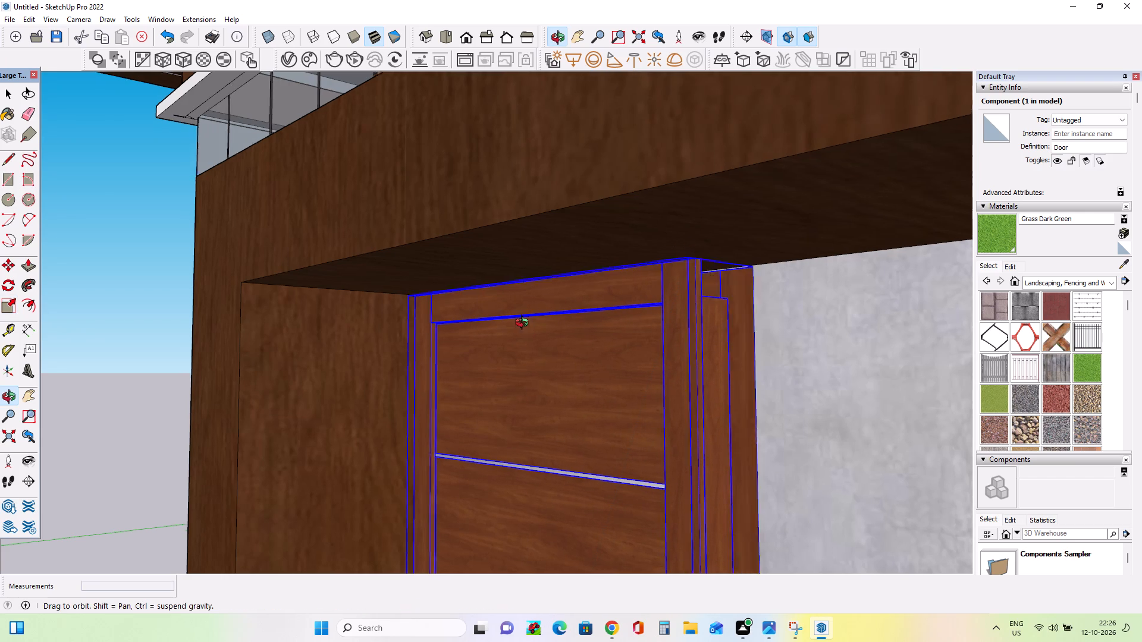
pyautogui.moveTo(525, 324); pyautogui.dragTo(691, 294, button='middle')
pyautogui.scroll(-1, 689, 294)
pyautogui.scroll(-17, 593, 289)
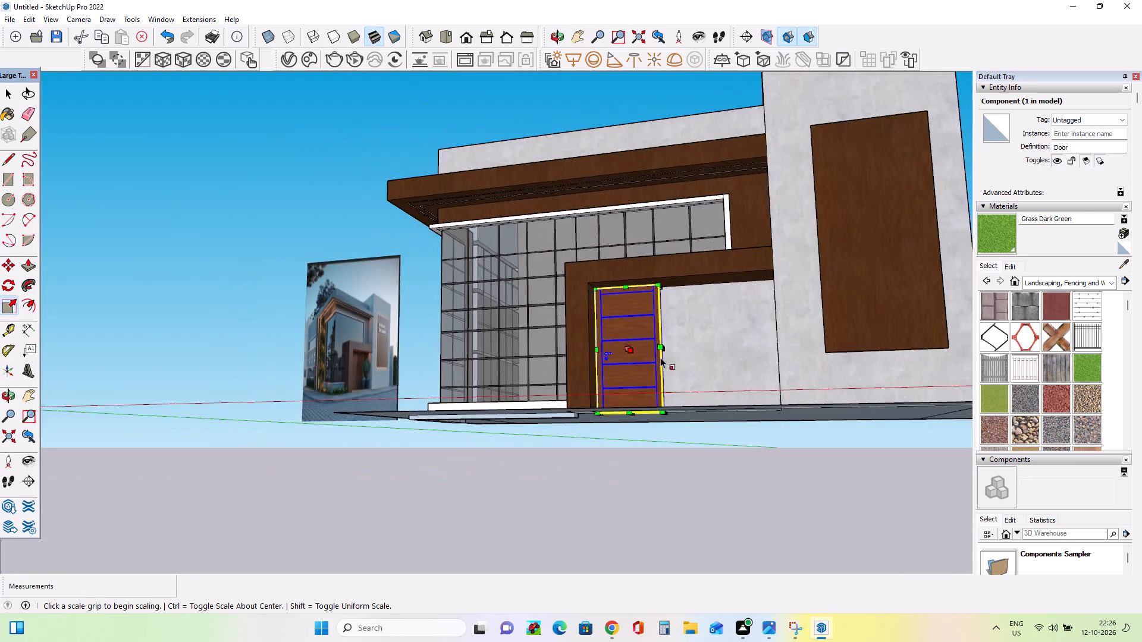
pyautogui.moveTo(664, 366); pyautogui.dragTo(678, 435, button='middle')
pyautogui.scroll(7, 647, 438)
pyautogui.moveTo(719, 423); pyautogui.dragTo(561, 437, button='middle')
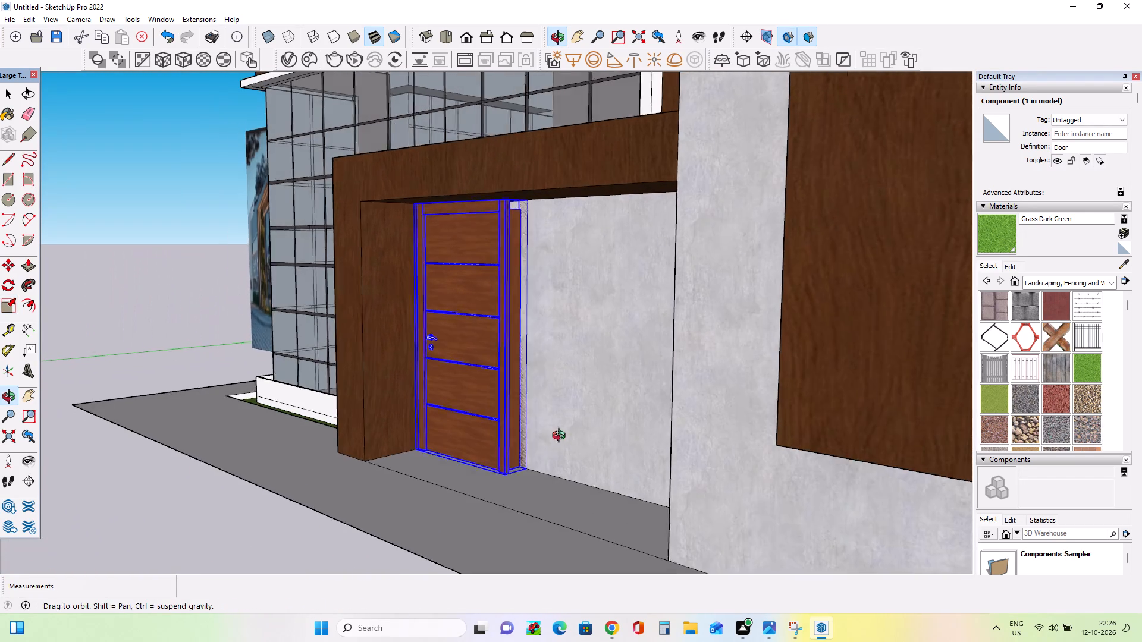
pyautogui.moveTo(561, 437); pyautogui.dragTo(560, 439, button='middle')
pyautogui.click(515, 341)
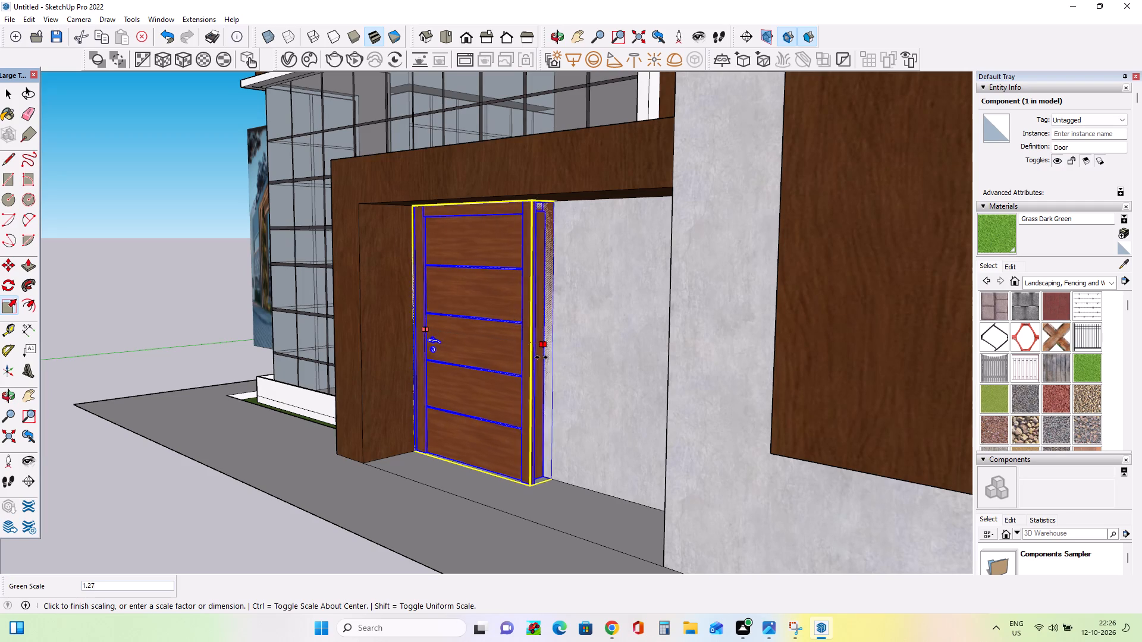
pyautogui.click(548, 360)
# Examine the entrance door in the reference image and compare it with the modelled door.
pyautogui.moveTo(522, 455); pyautogui.dragTo(648, 409, button='middle')
pyautogui.moveTo(644, 427); pyautogui.dragTo(661, 486, button='middle')
pyautogui.scroll(2, 148, 234)
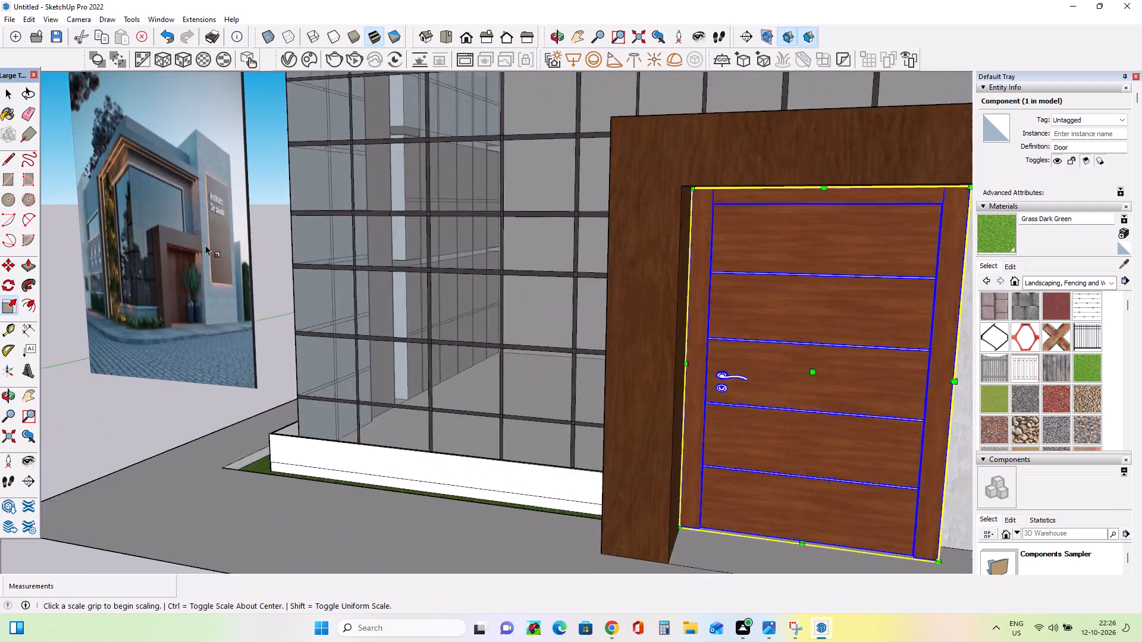
pyautogui.scroll(14, 205, 245)
pyautogui.scroll(3, 159, 304)
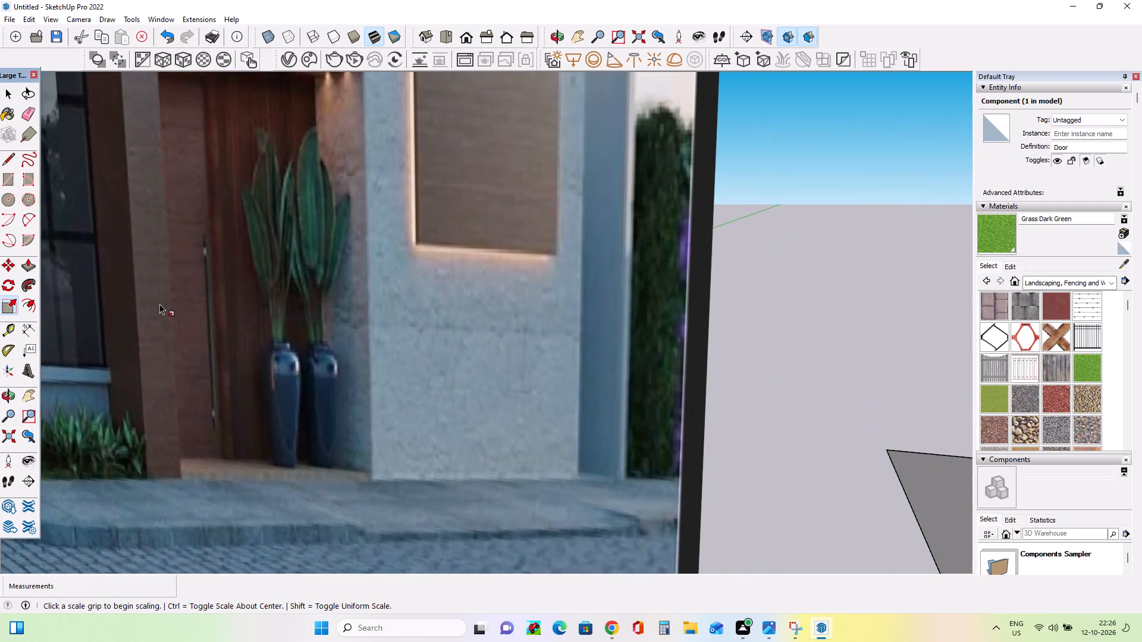
pyautogui.scroll(1, 159, 304)
pyautogui.scroll(-18, 159, 304)
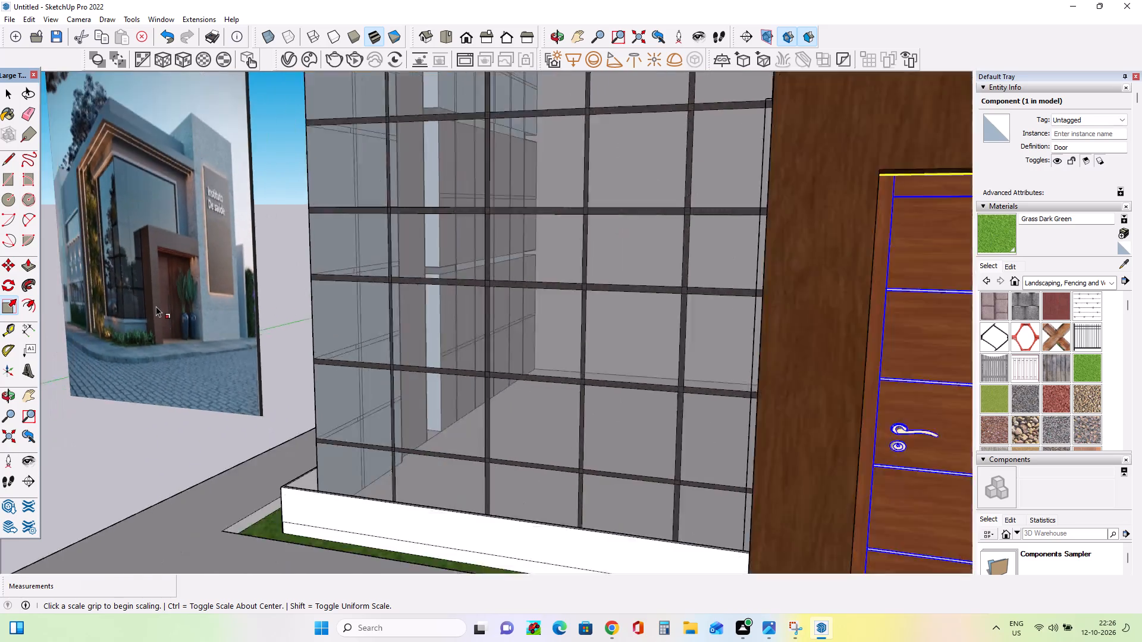
pyautogui.scroll(-6, 156, 306)
pyautogui.moveTo(350, 324); pyautogui.dragTo(379, 303, button='middle')
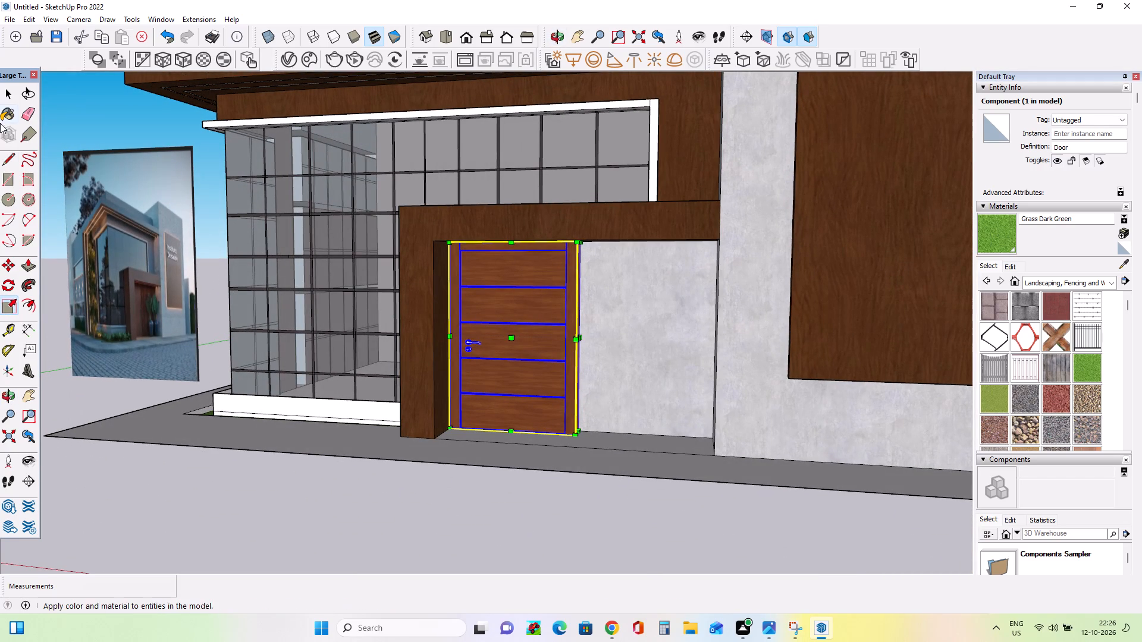
# Open the door component in the entrance recess for editing.
pyautogui.click(2, 92)
pyautogui.click(155, 498)
pyautogui.moveTo(292, 484); pyautogui.dragTo(404, 489, button='middle')
pyautogui.scroll(-1, 356, 504)
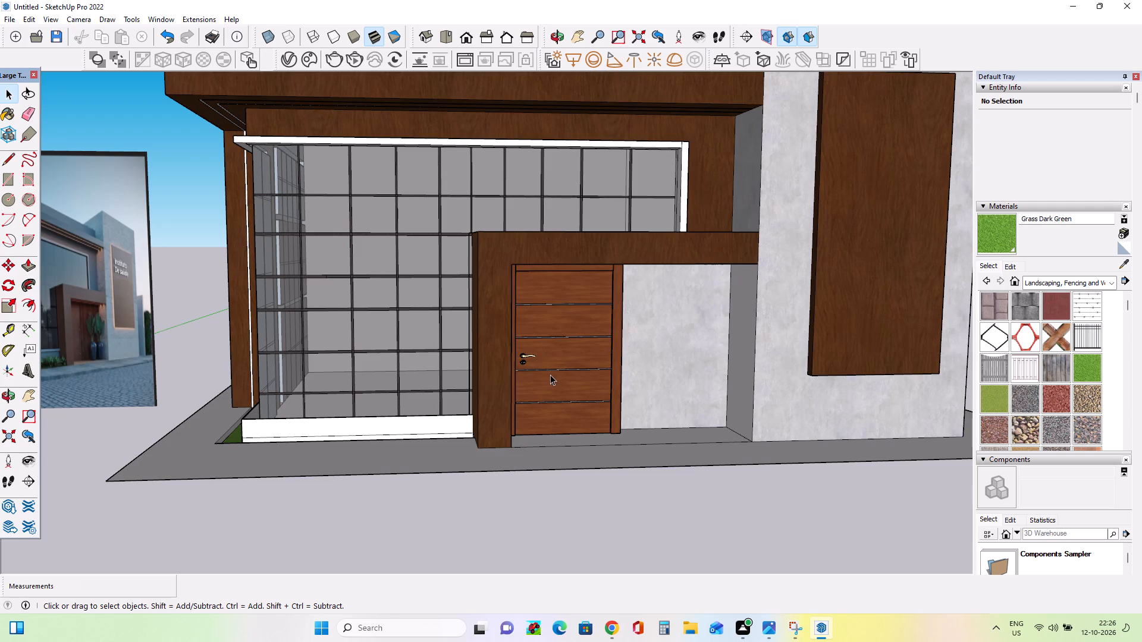
pyautogui.moveTo(550, 374); pyautogui.dragTo(516, 353, button='middle')
pyautogui.rightClick(534, 347)
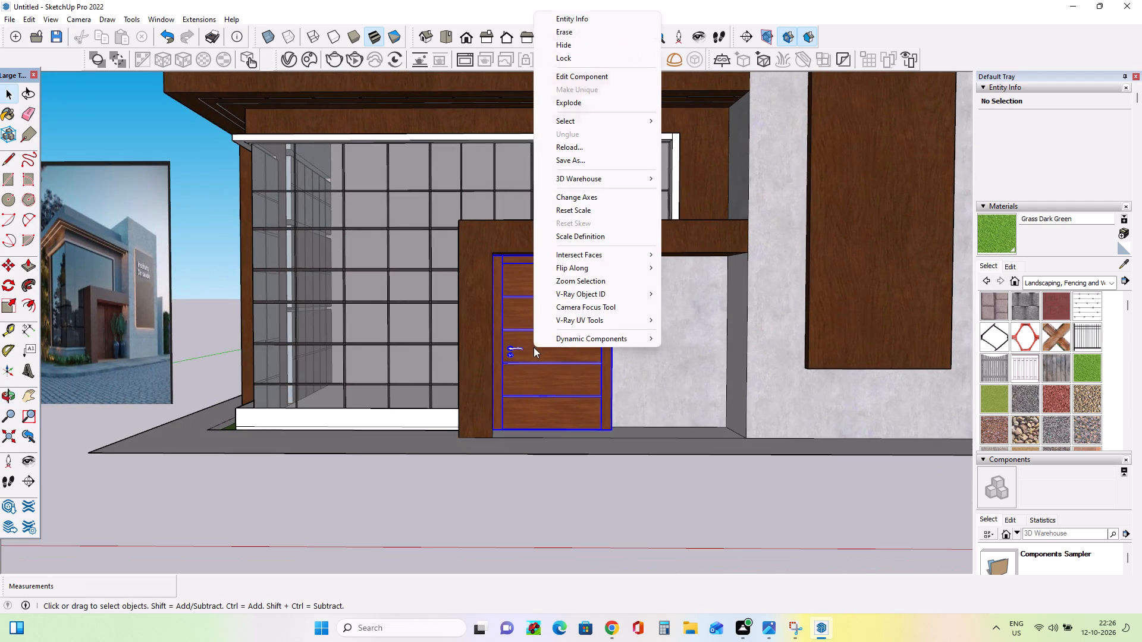
pyautogui.click(573, 75)
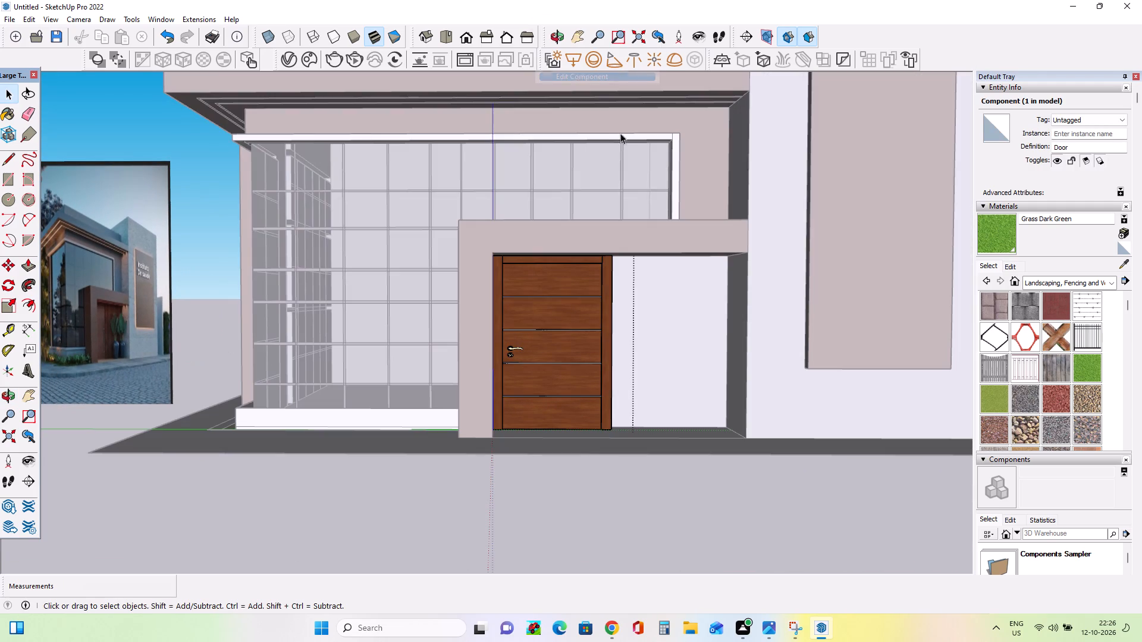
# Paint the main group inside the door component with the in-model Wood Veneer 01 material.
pyautogui.click(588, 328)
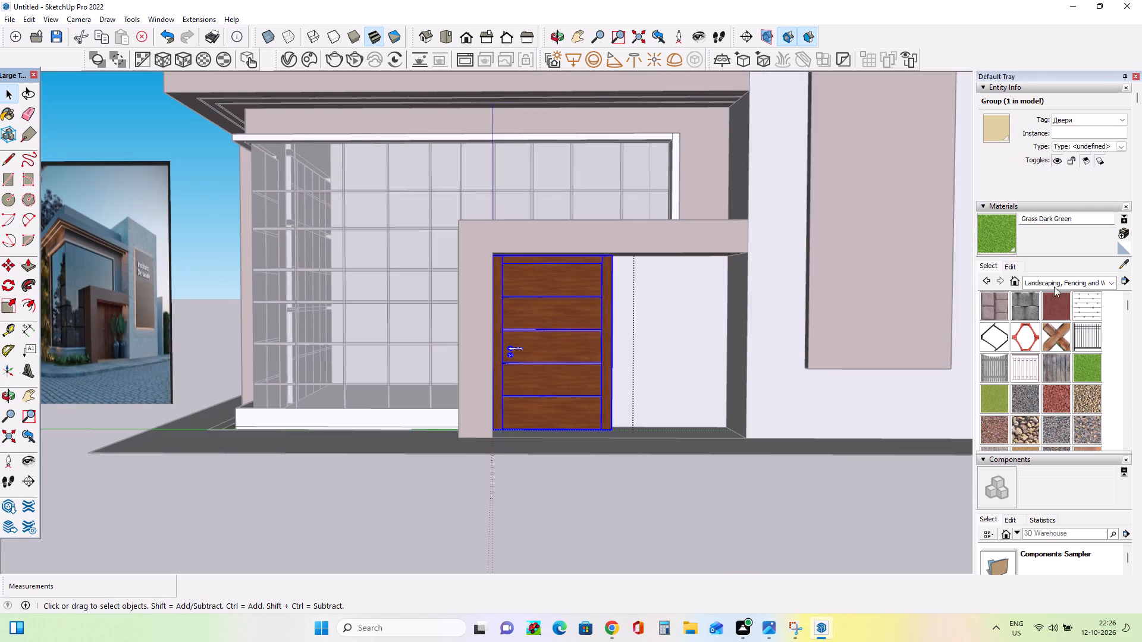
pyautogui.click(1045, 279)
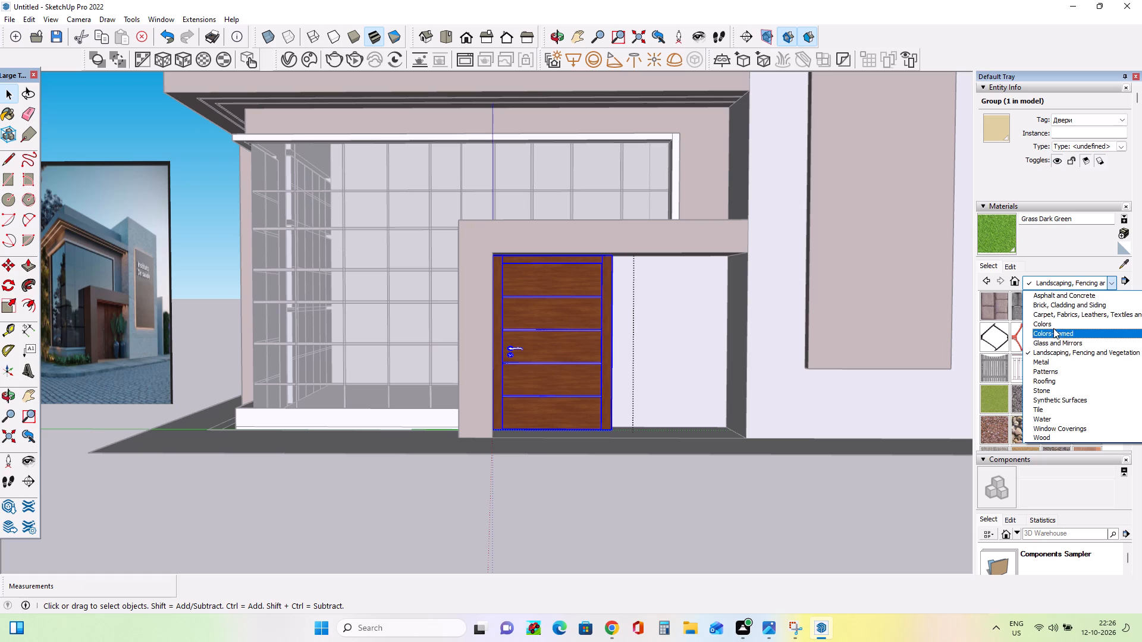
pyautogui.scroll(-1, 1055, 322)
pyautogui.scroll(8, 1055, 321)
pyautogui.click(1049, 295)
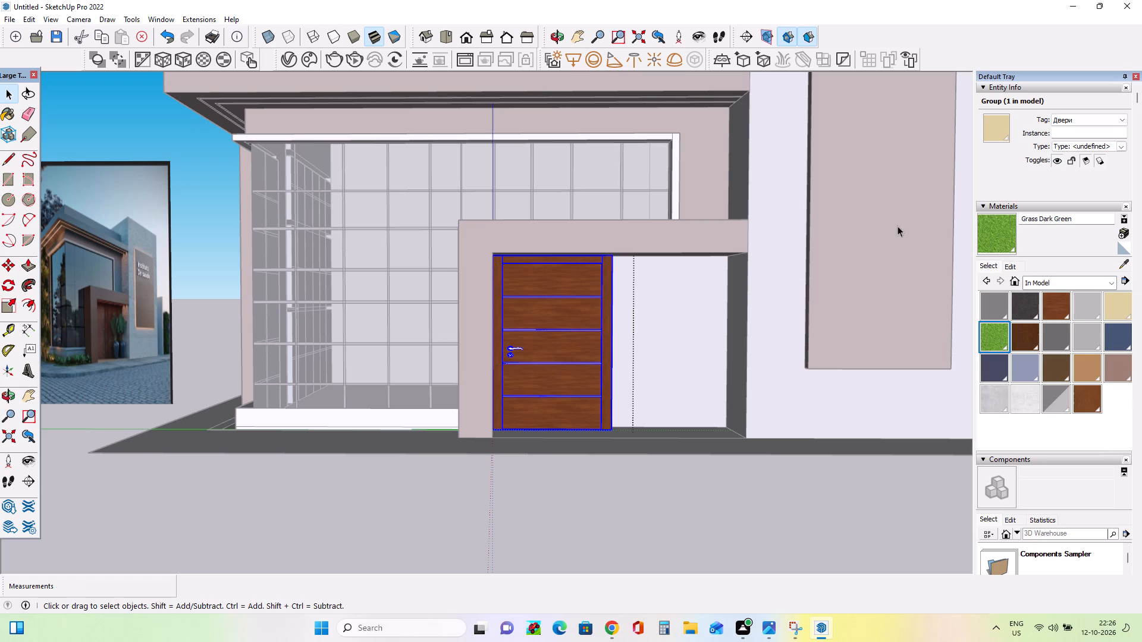
pyautogui.click(1081, 408)
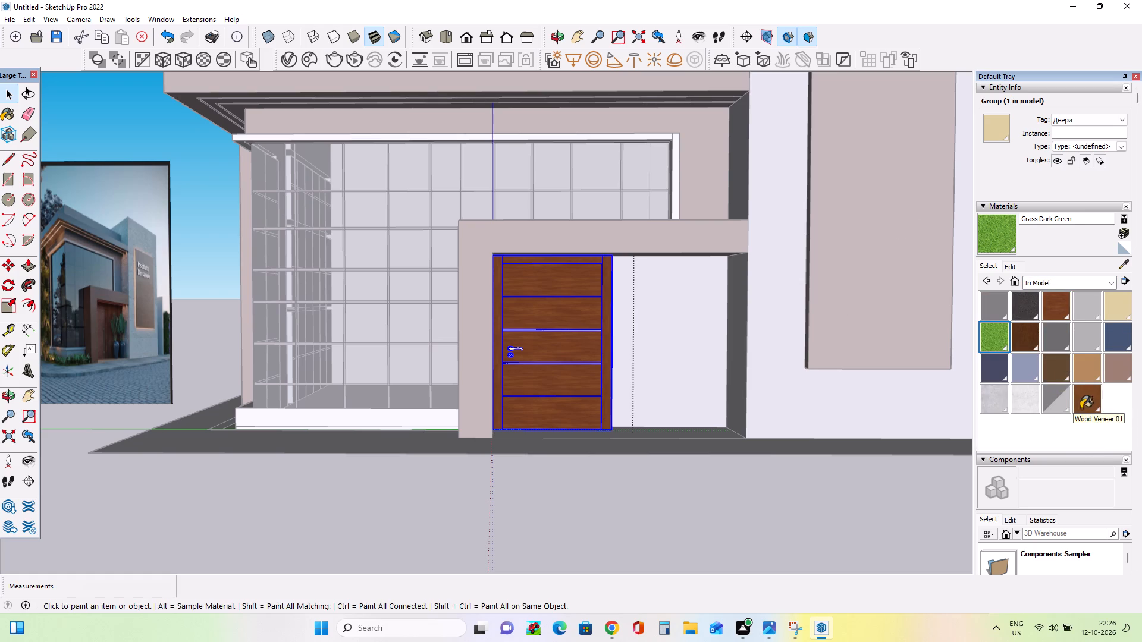
pyautogui.click(545, 348)
pyautogui.click(568, 325)
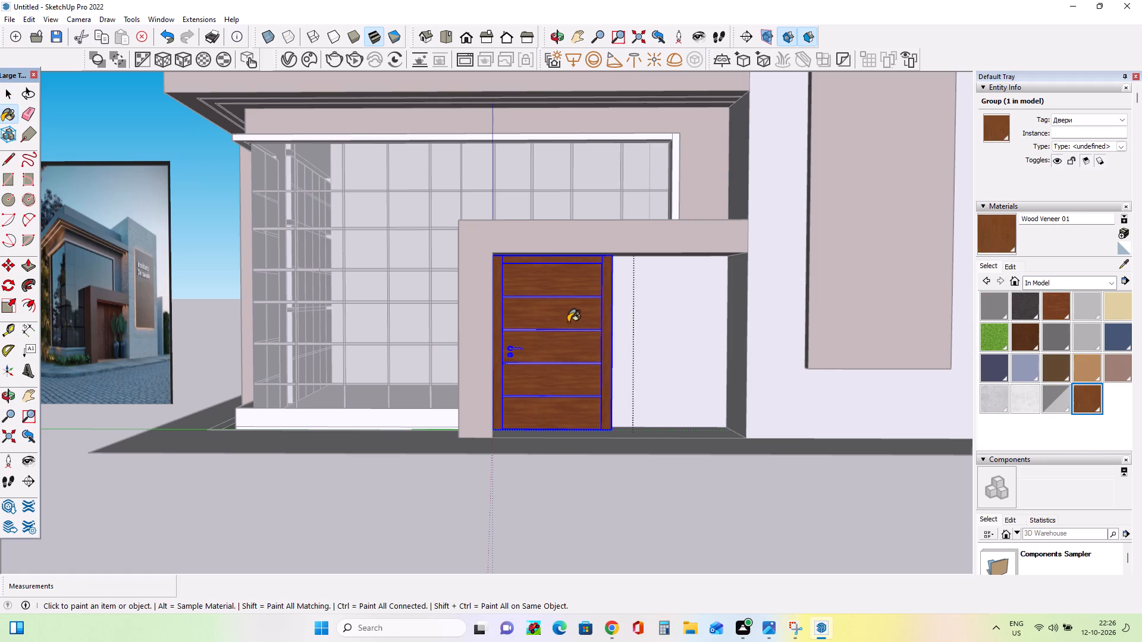
pyautogui.click(572, 307)
pyautogui.click(582, 329)
pyautogui.click(588, 357)
pyautogui.click(589, 386)
pyautogui.click(997, 246)
pyautogui.click(511, 334)
pyautogui.click(558, 313)
pyautogui.moveTo(568, 274); pyautogui.dragTo(570, 285)
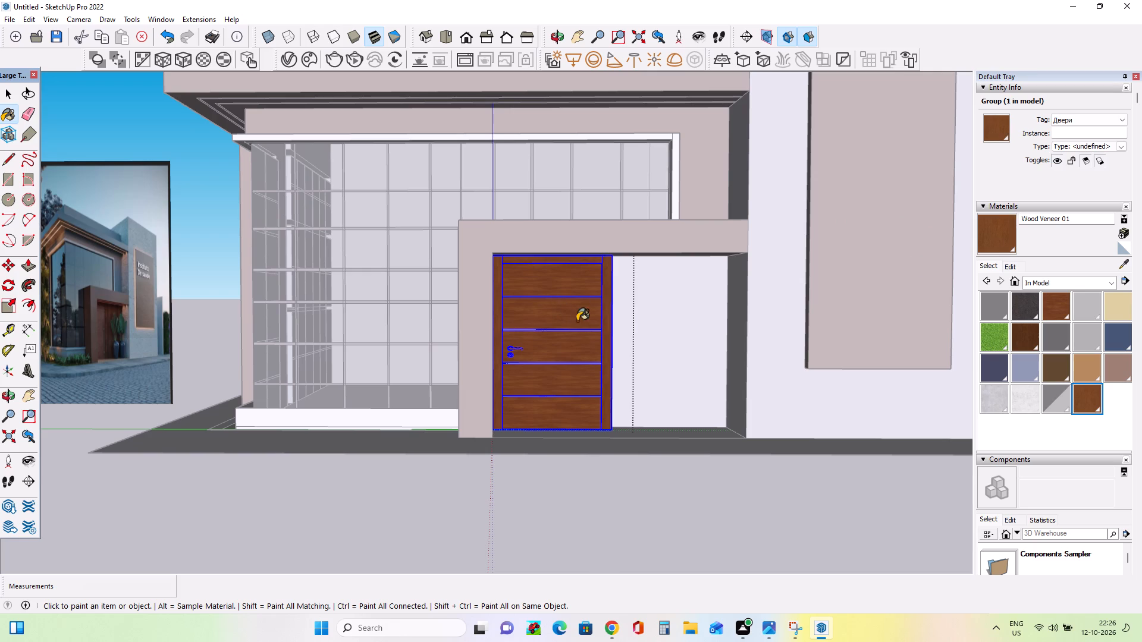
pyautogui.click(578, 323)
# Open the door's main group for editing and paint its upper two horizontal strips with Wood Veneer 01.
pyautogui.rightClick(560, 348)
pyautogui.click(622, 416)
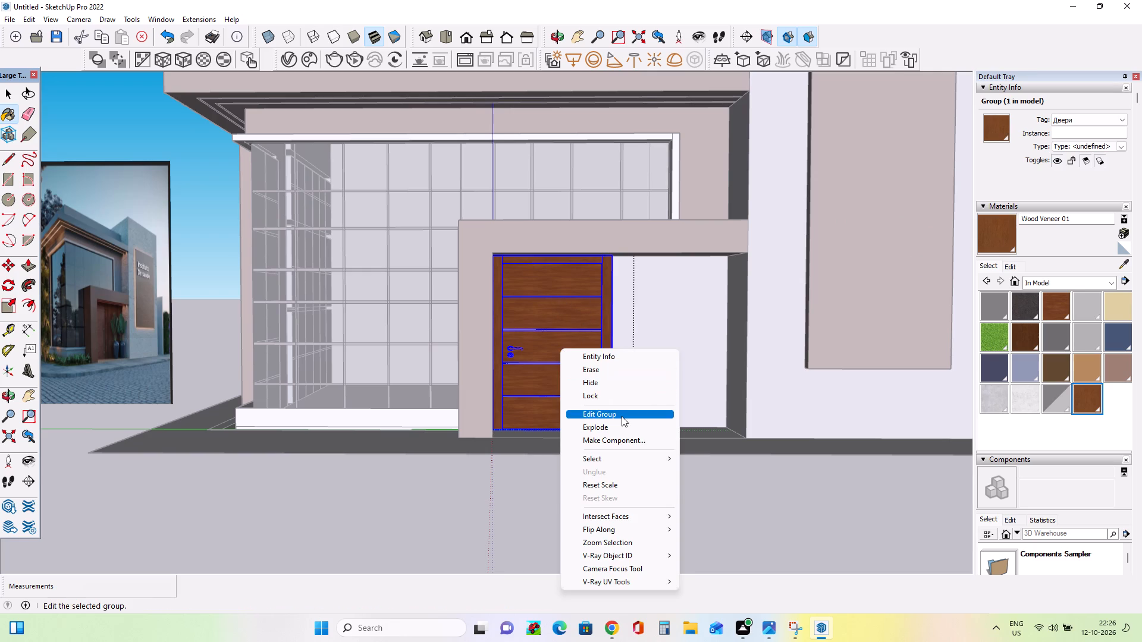
pyautogui.click(566, 344)
pyautogui.click(564, 324)
pyautogui.click(568, 298)
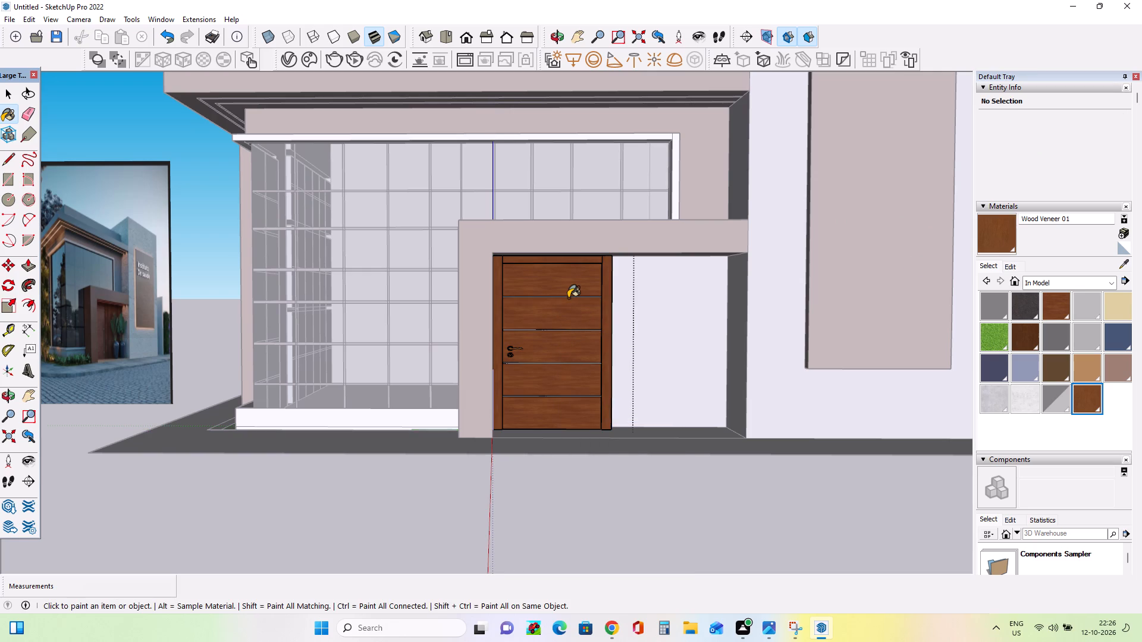
pyautogui.click(567, 309)
pyautogui.click(570, 325)
pyautogui.click(571, 325)
pyautogui.click(571, 335)
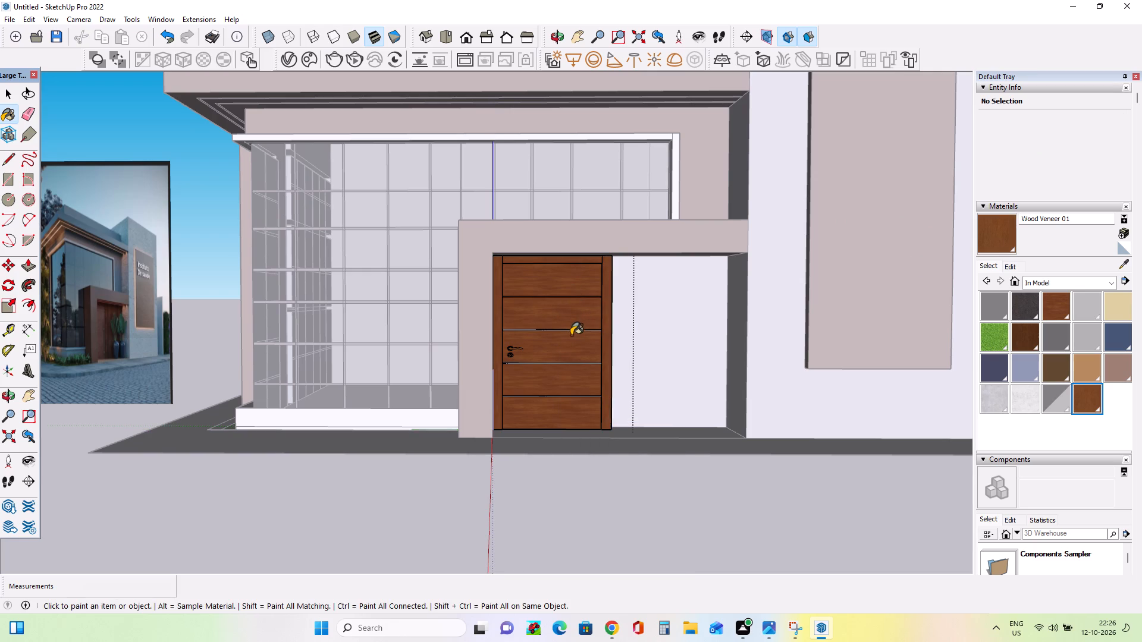
pyautogui.click(572, 331)
# Paint the lower two horizontal strips of the door with Wood Veneer 01.
pyautogui.scroll(7, 581, 338)
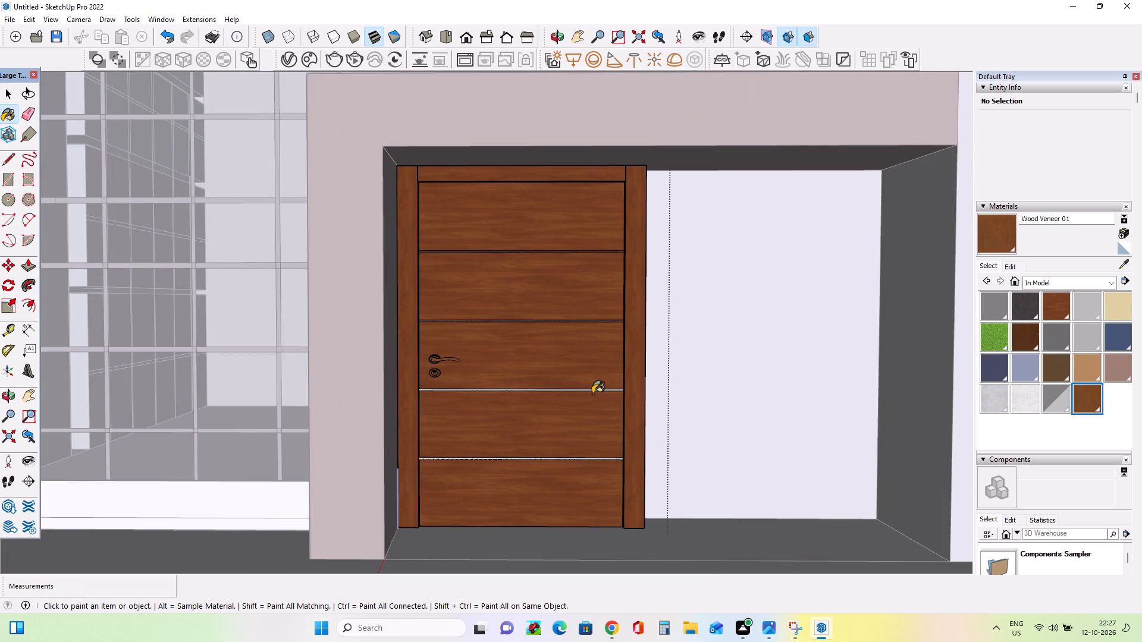
pyautogui.click(593, 393)
pyautogui.click(593, 392)
pyautogui.click(600, 392)
pyautogui.scroll(4, 600, 391)
pyautogui.doubleClick(609, 494)
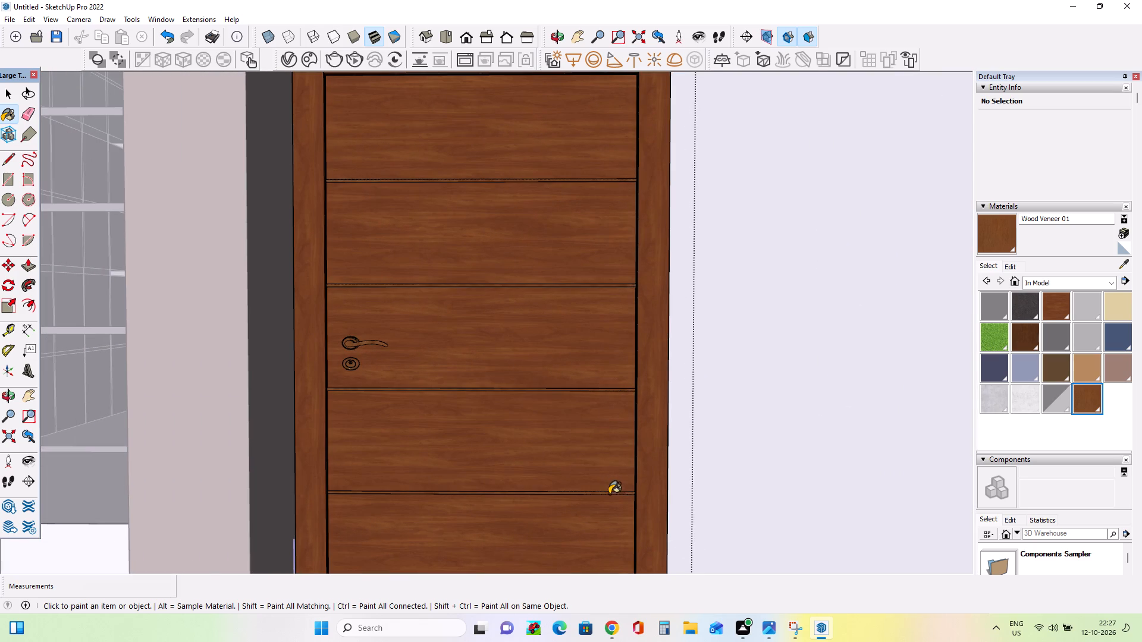
pyautogui.click(574, 455)
pyautogui.click(534, 501)
# Open the door leaf group, paint its front face with Wood Veneer 01, and exit all nested editing levels.
pyautogui.scroll(-4, 502, 361)
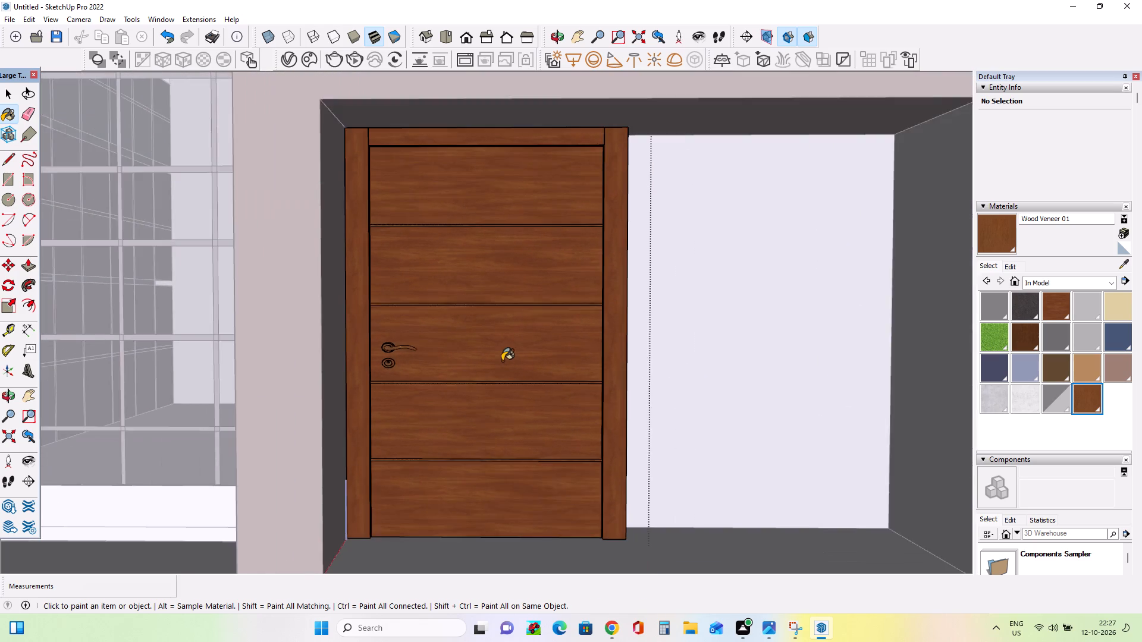
pyautogui.scroll(-4, 502, 361)
pyautogui.rightClick(477, 309)
pyautogui.rightClick(477, 309)
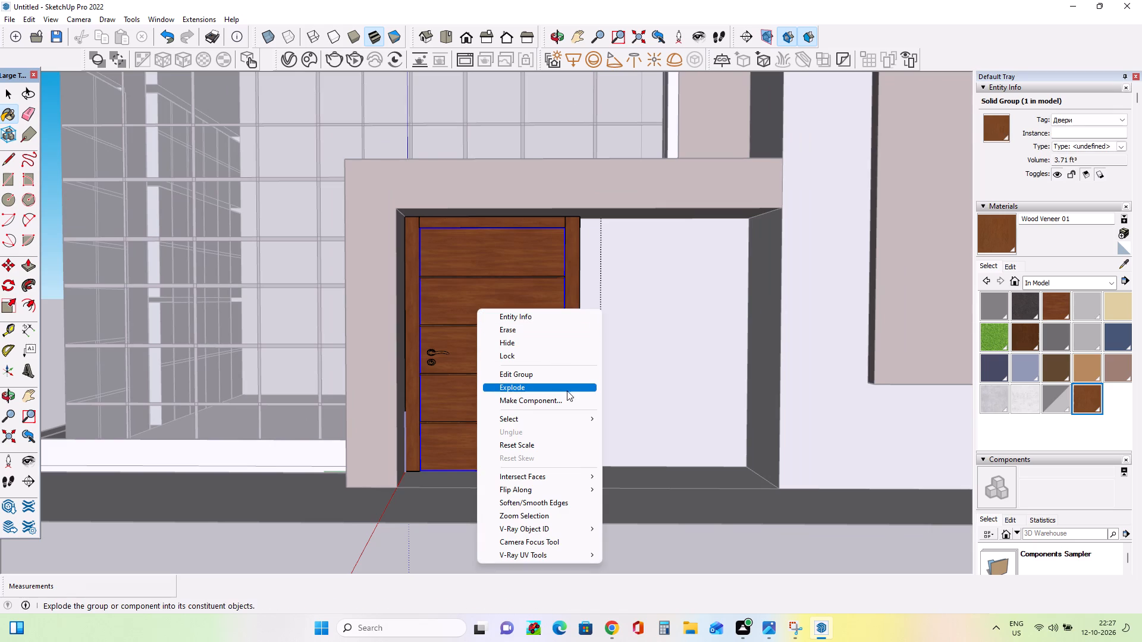
pyautogui.click(560, 373)
pyautogui.click(514, 347)
pyautogui.click(514, 310)
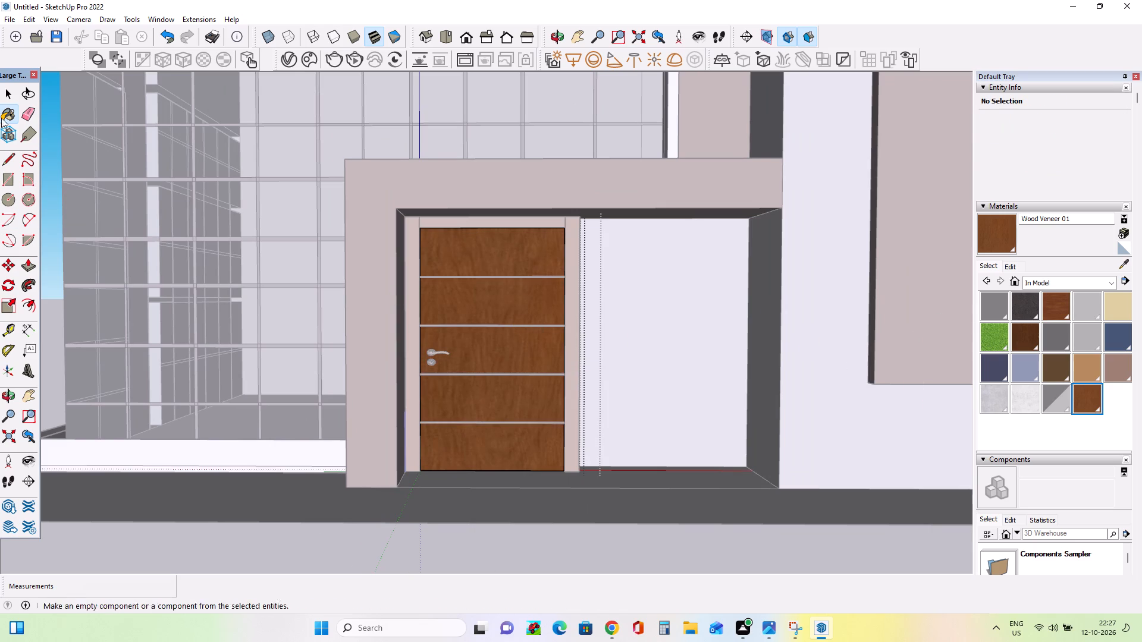
pyautogui.click(6, 86)
pyautogui.doubleClick(382, 540)
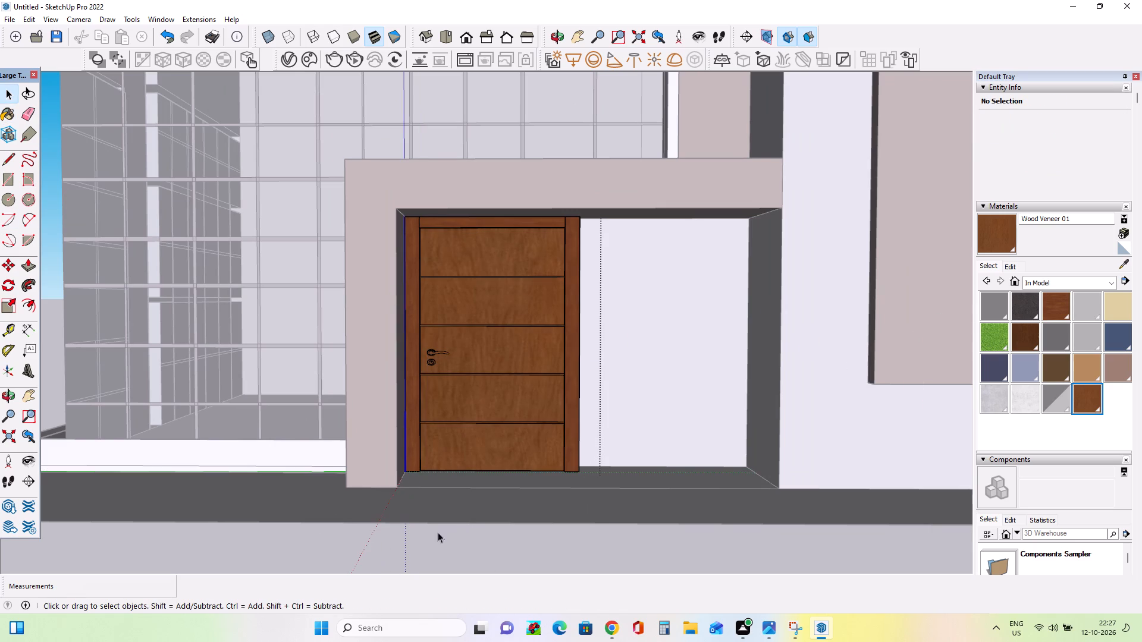
pyautogui.doubleClick(323, 545)
pyautogui.scroll(-5, 344, 516)
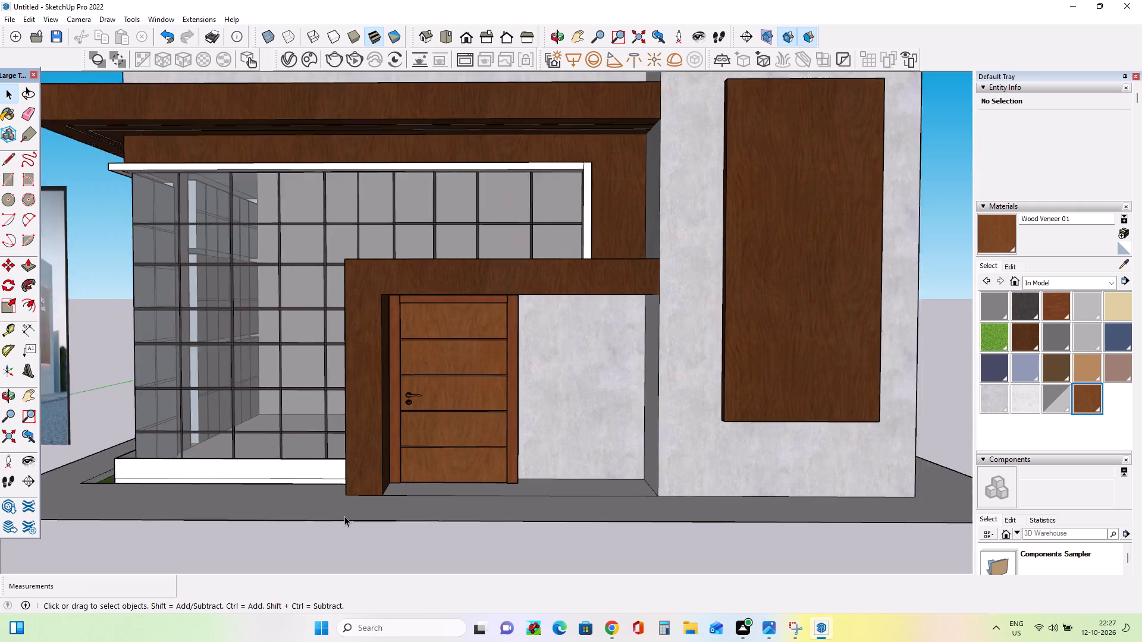
pyautogui.scroll(-1, 344, 516)
# Apply Wood Veneer 01 to the whole door component.
pyautogui.click(995, 227)
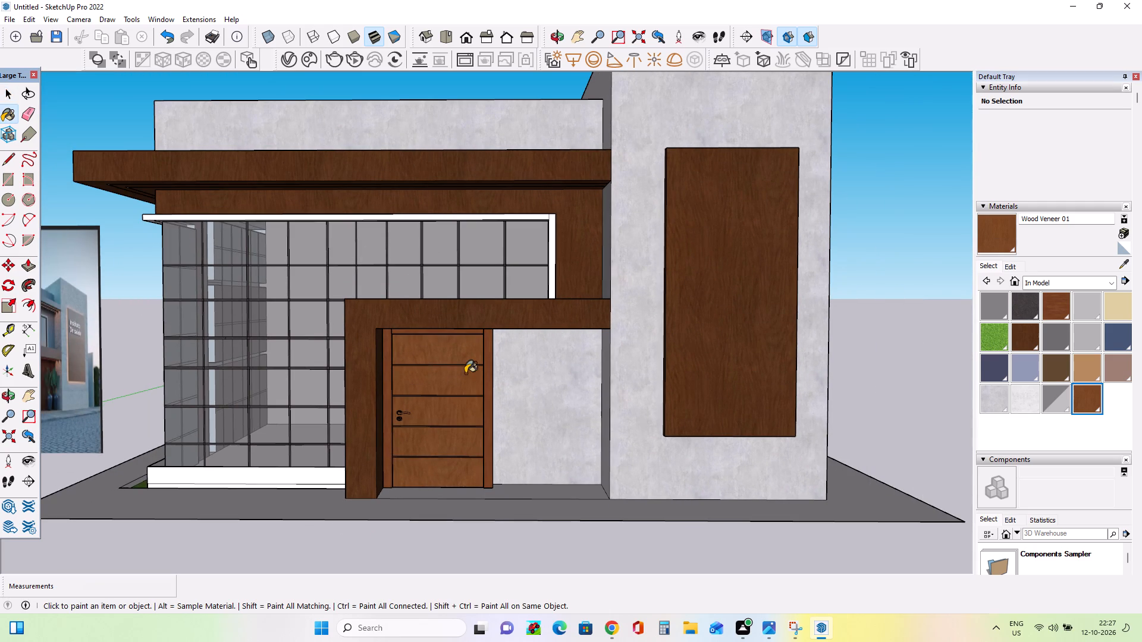
pyautogui.click(465, 373)
# Open the door component for editing and paint its main group with Wood Veneer 01.
pyautogui.scroll(8, 451, 392)
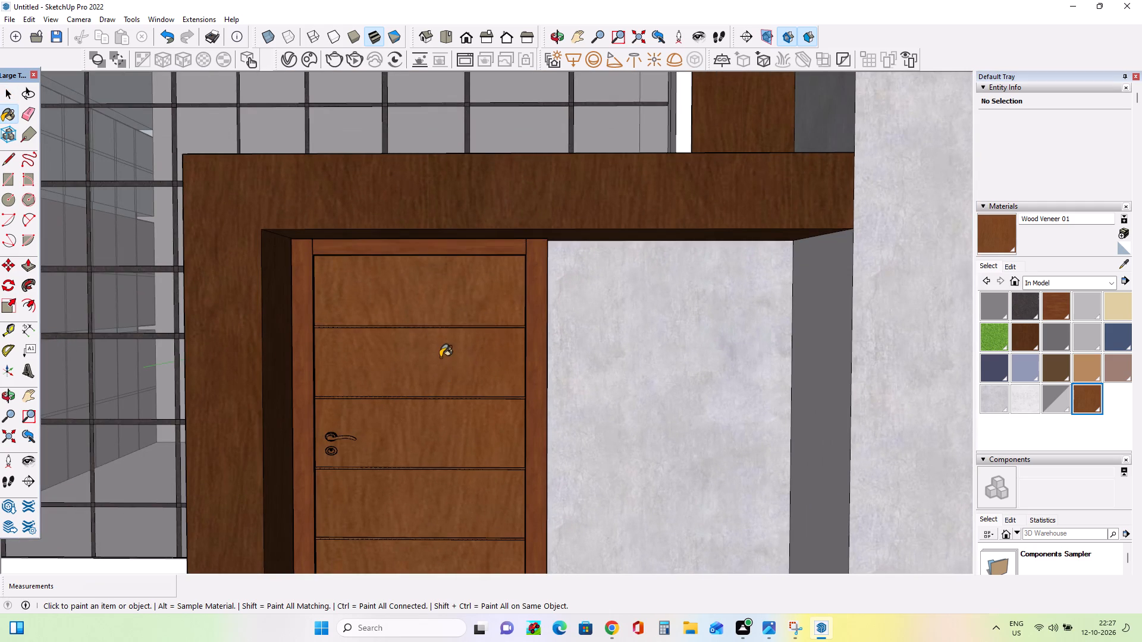
pyautogui.rightClick(440, 357)
pyautogui.click(503, 91)
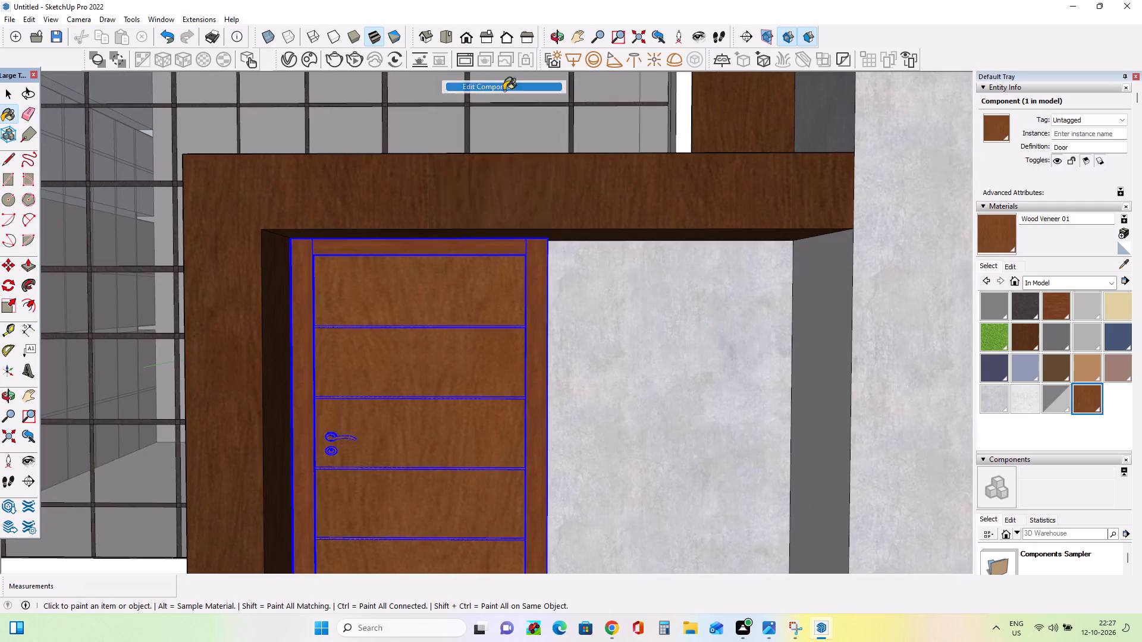
pyautogui.click(479, 290)
pyautogui.doubleClick(479, 292)
pyautogui.click(487, 360)
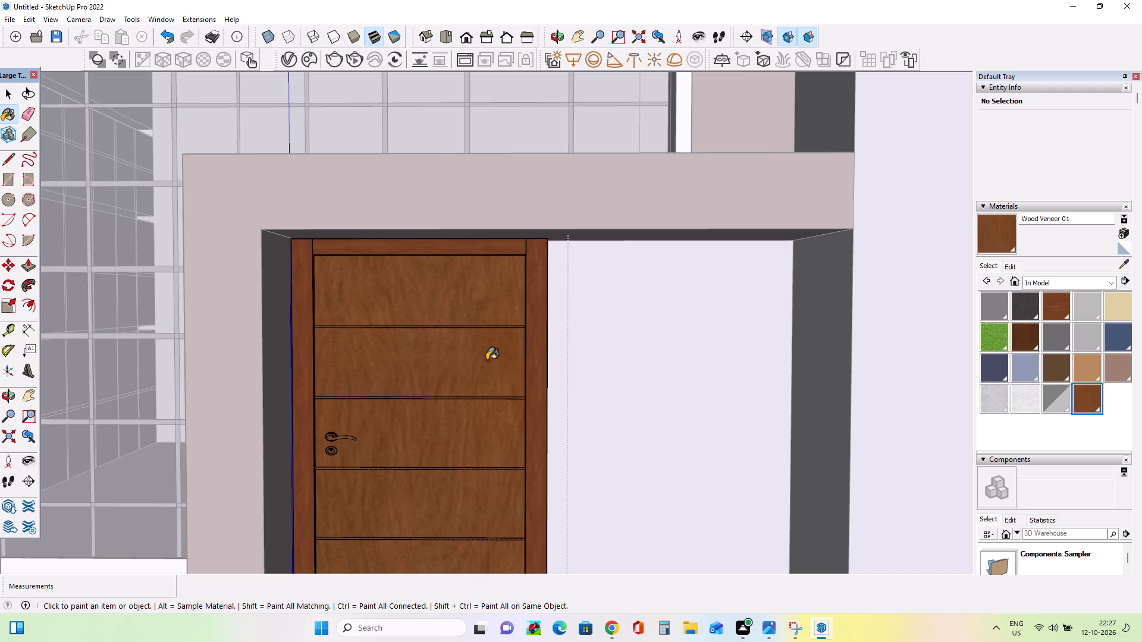
# Open the door's main group, paint the leaf group with Wood Veneer 01, then open the leaf and paint its front face.
pyautogui.rightClick(379, 344)
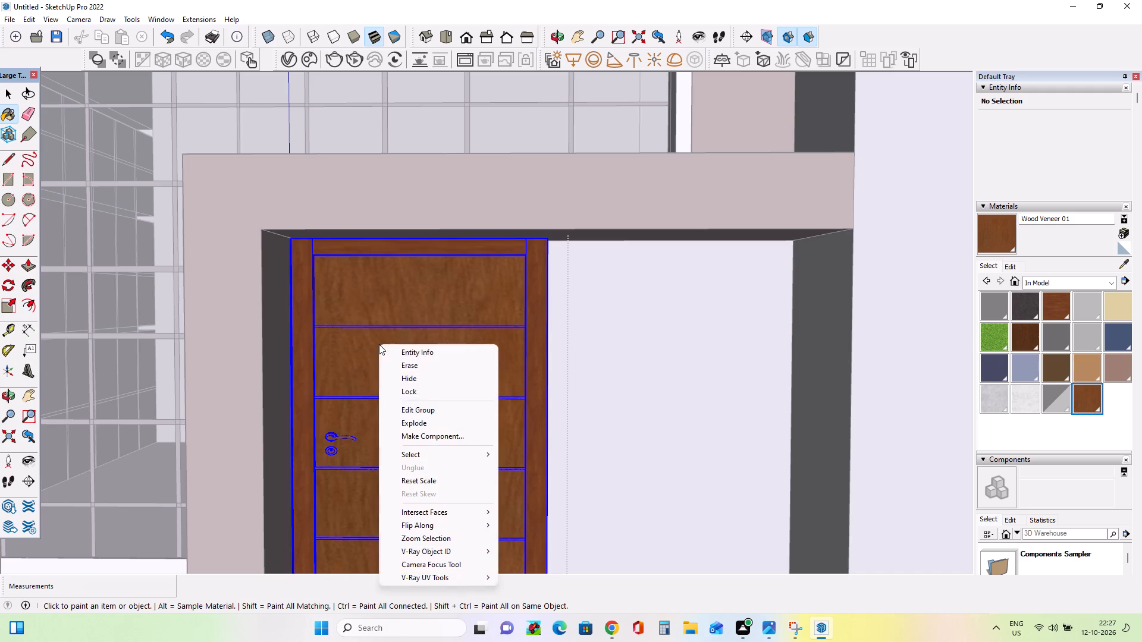
pyautogui.click(445, 411)
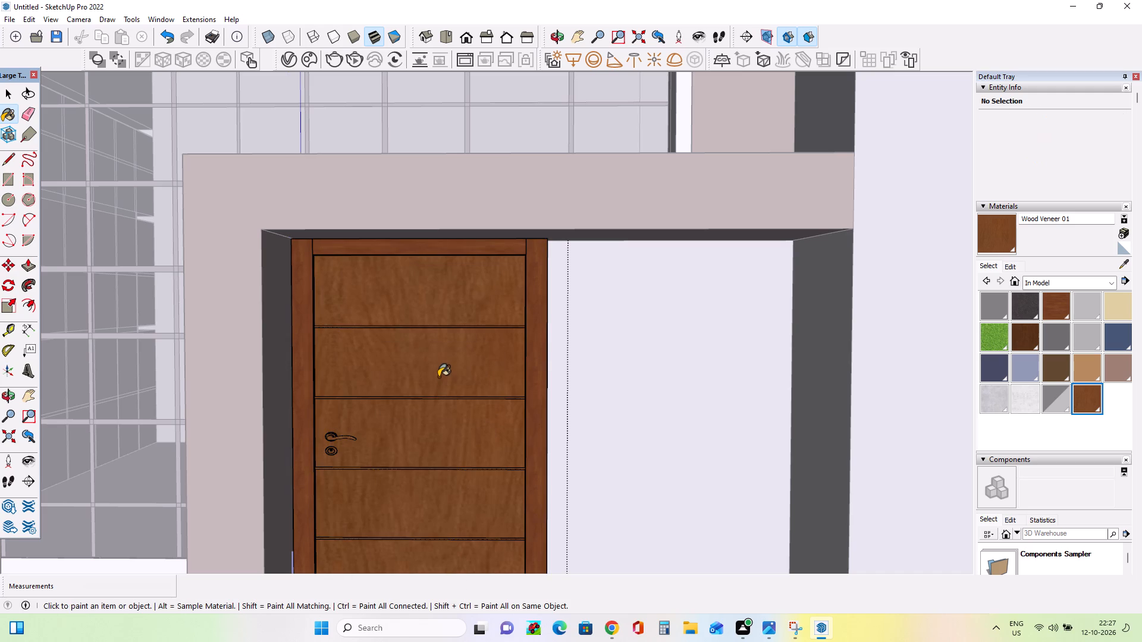
pyautogui.click(456, 358)
pyautogui.doubleClick(456, 358)
pyautogui.rightClick(388, 370)
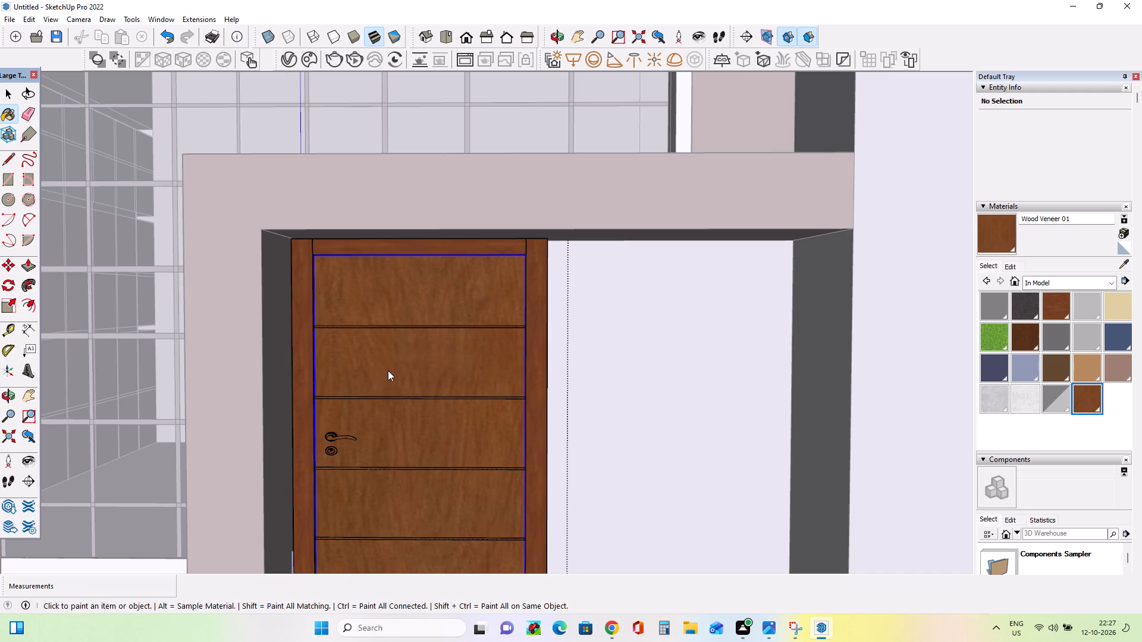
pyautogui.click(439, 175)
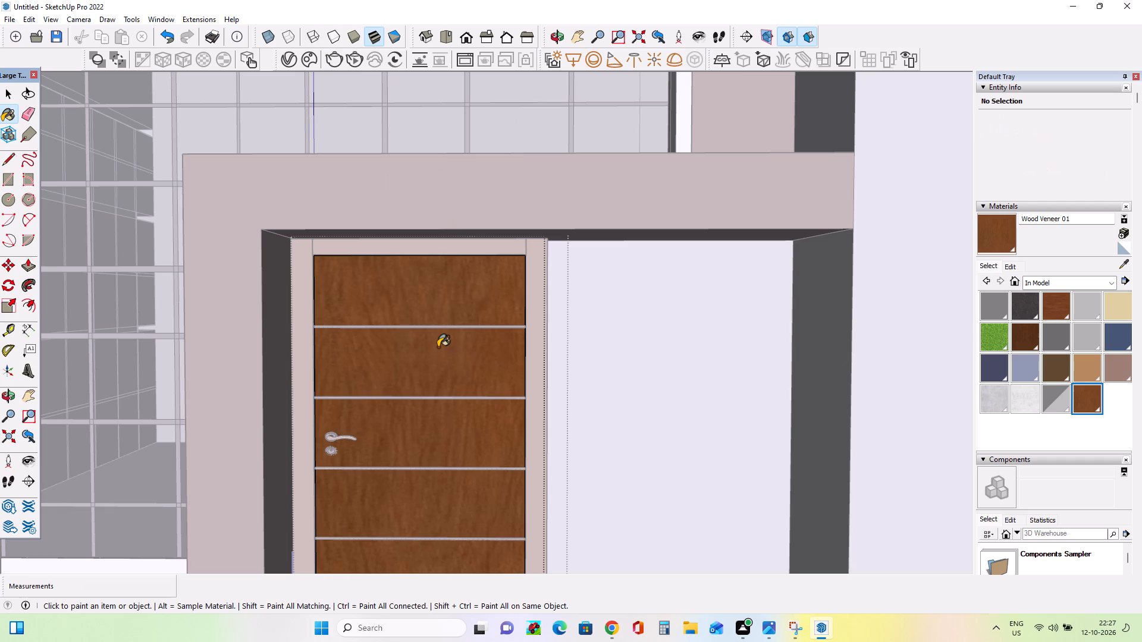
pyautogui.click(438, 347)
pyautogui.click(448, 294)
pyautogui.rightClick(447, 295)
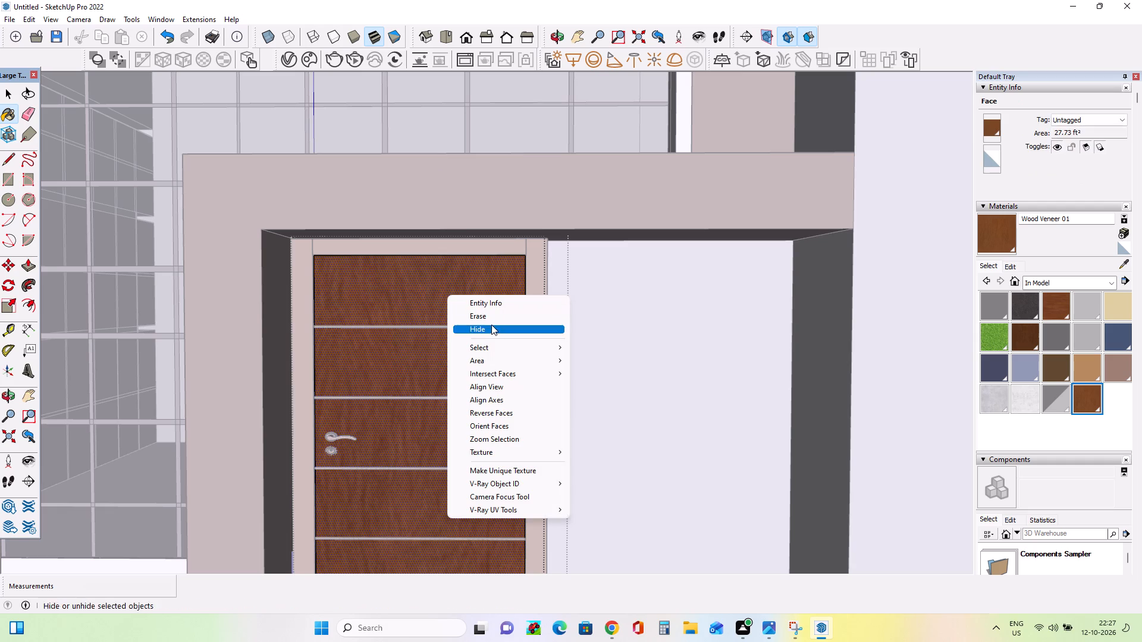
pyautogui.click(402, 294)
pyautogui.click(403, 291)
pyautogui.rightClick(391, 297)
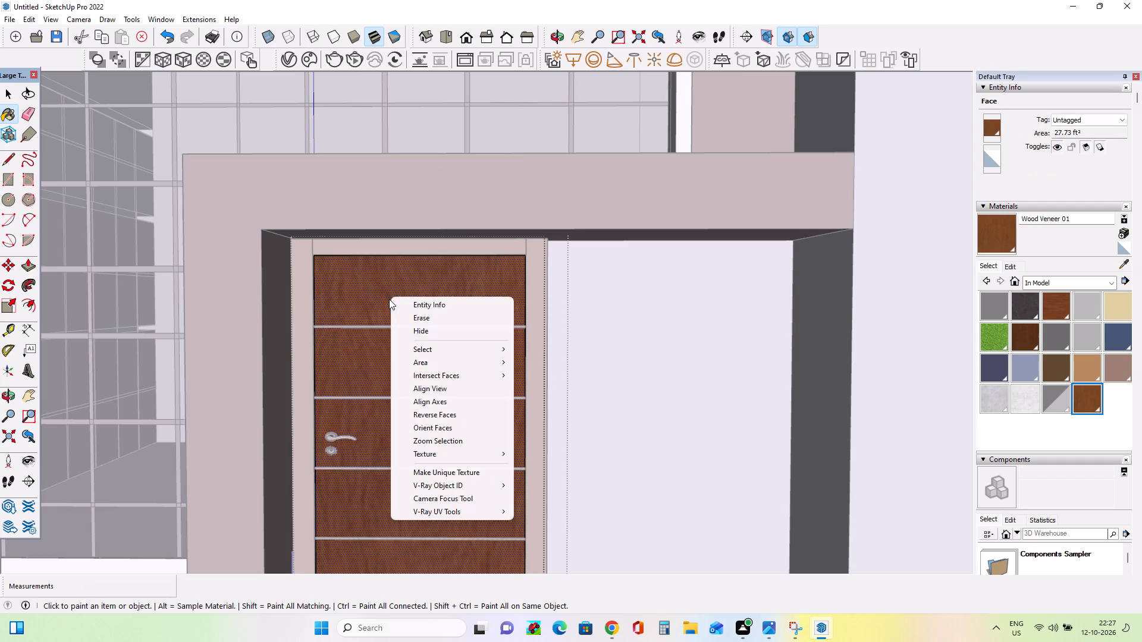
pyautogui.click(381, 295)
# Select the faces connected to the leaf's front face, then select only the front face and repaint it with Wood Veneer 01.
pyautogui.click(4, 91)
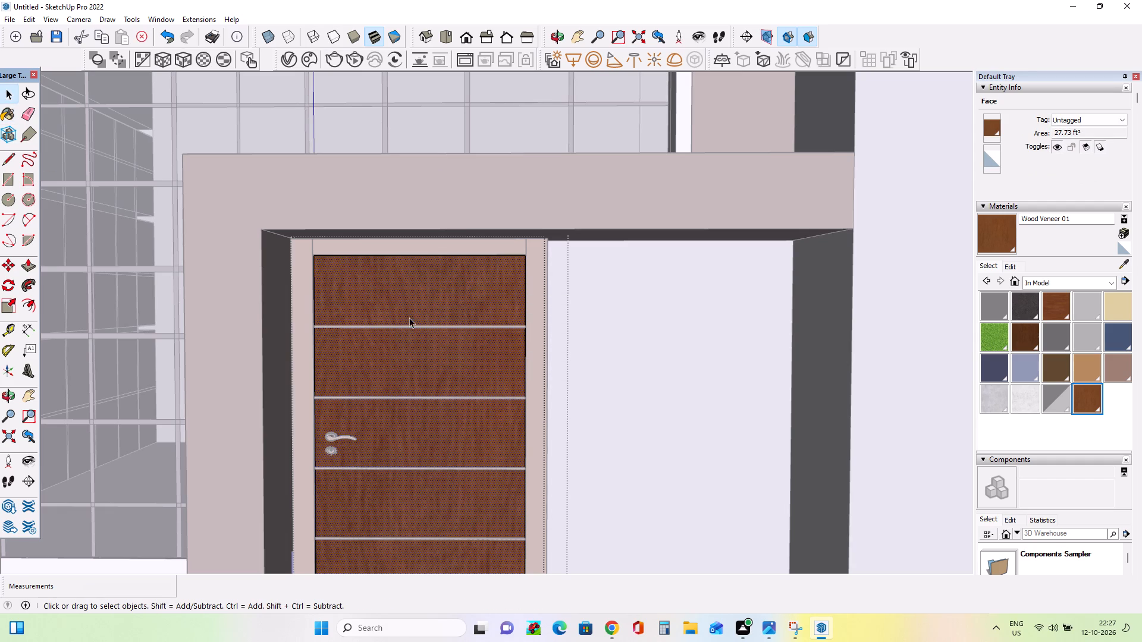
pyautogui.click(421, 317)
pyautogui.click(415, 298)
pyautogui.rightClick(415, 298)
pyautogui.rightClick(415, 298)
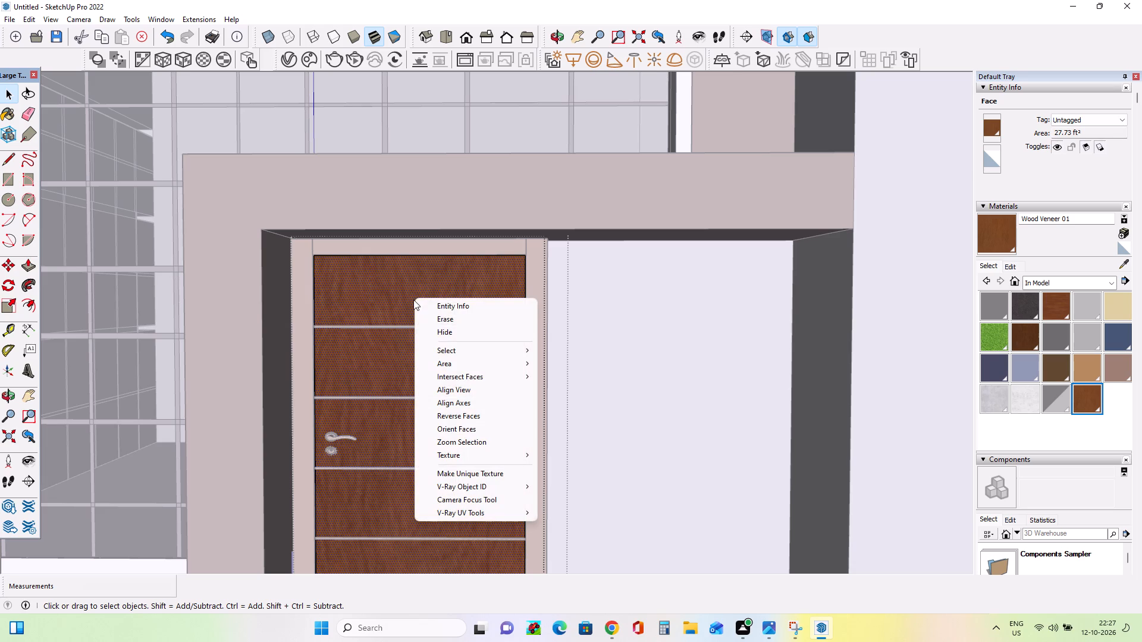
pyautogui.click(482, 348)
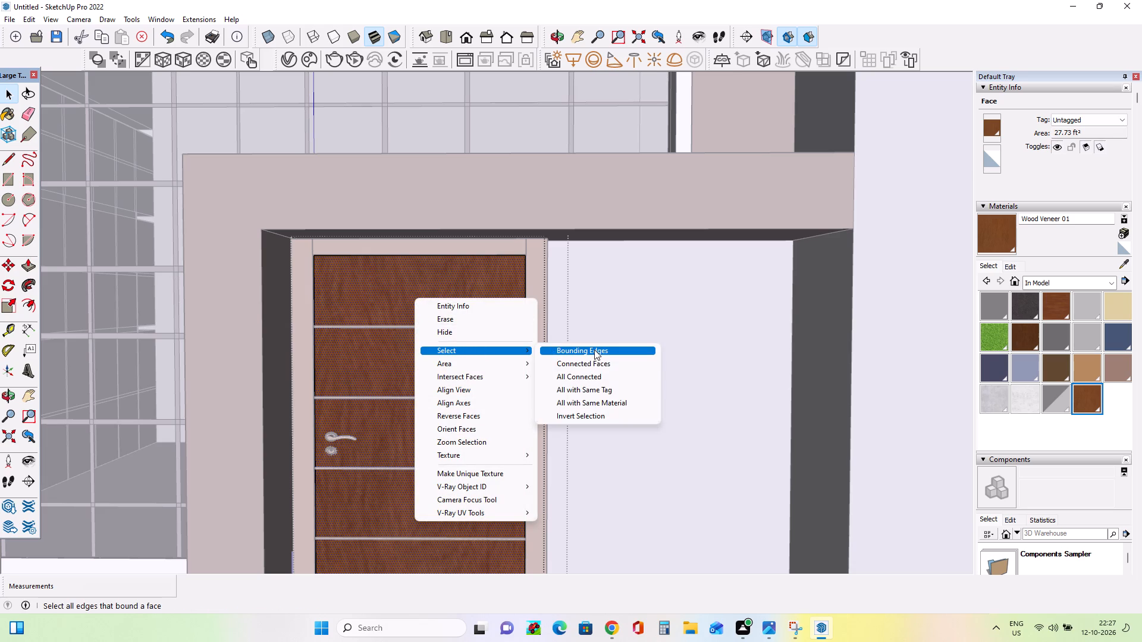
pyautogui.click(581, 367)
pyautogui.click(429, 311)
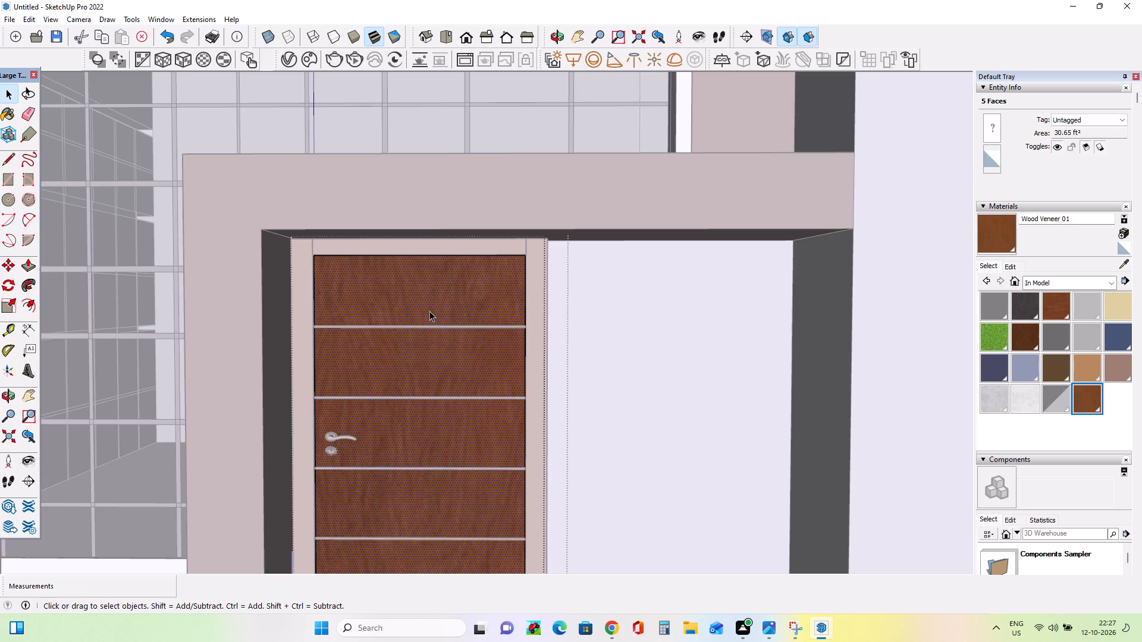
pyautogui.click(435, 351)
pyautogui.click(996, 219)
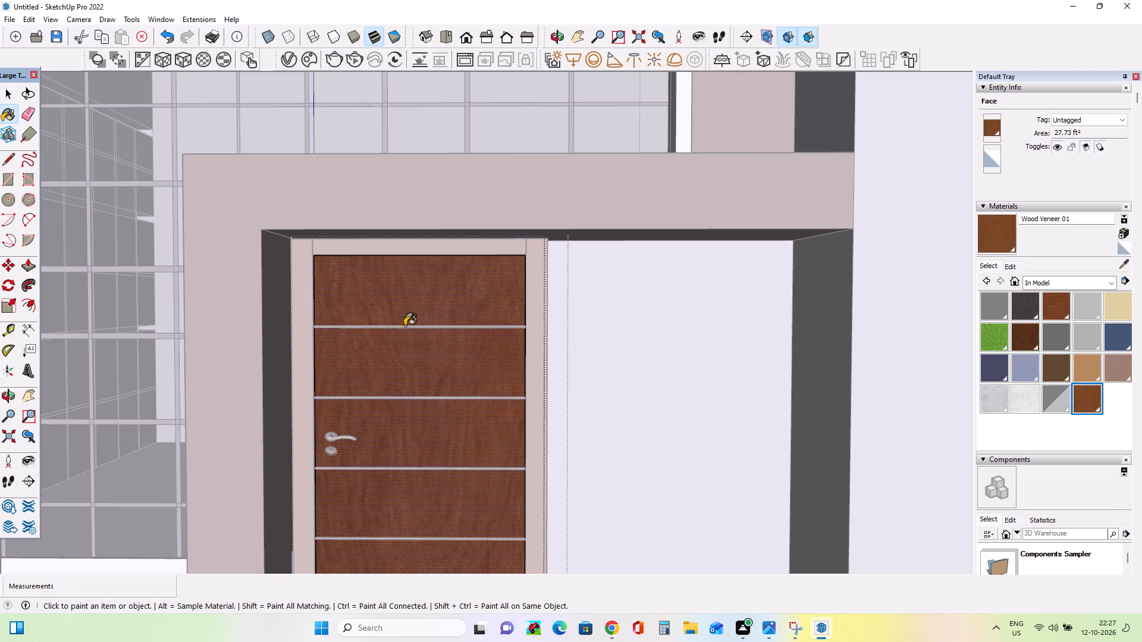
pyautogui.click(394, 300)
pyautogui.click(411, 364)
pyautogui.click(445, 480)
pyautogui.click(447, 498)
# Apply a box-style texture projection to the leaf's selected front face and exit all nested editing levels.
pyautogui.scroll(-2, 456, 424)
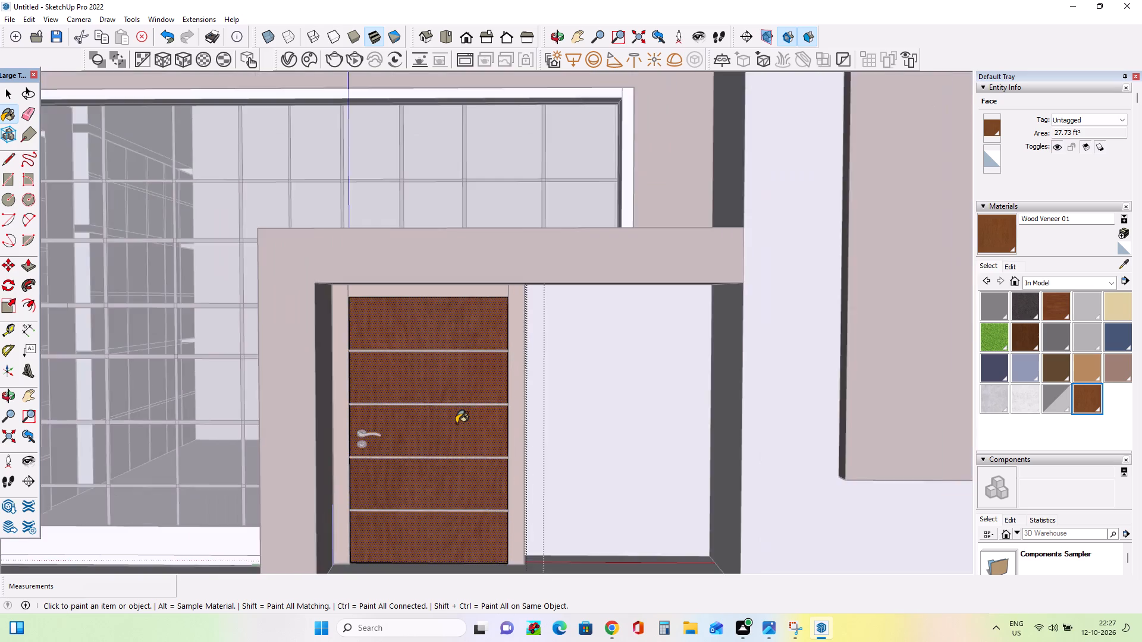
pyautogui.scroll(-9, 456, 423)
pyautogui.moveTo(507, 483); pyautogui.dragTo(536, 521, button='middle')
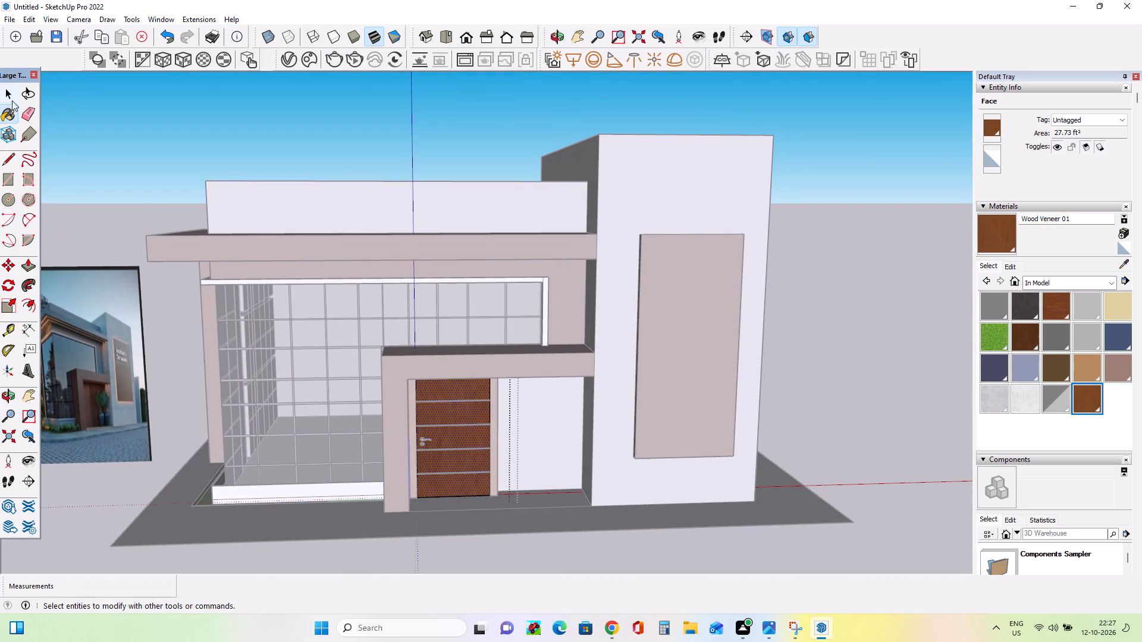
pyautogui.click(10, 95)
pyautogui.click(179, 61)
pyautogui.doubleClick(196, 108)
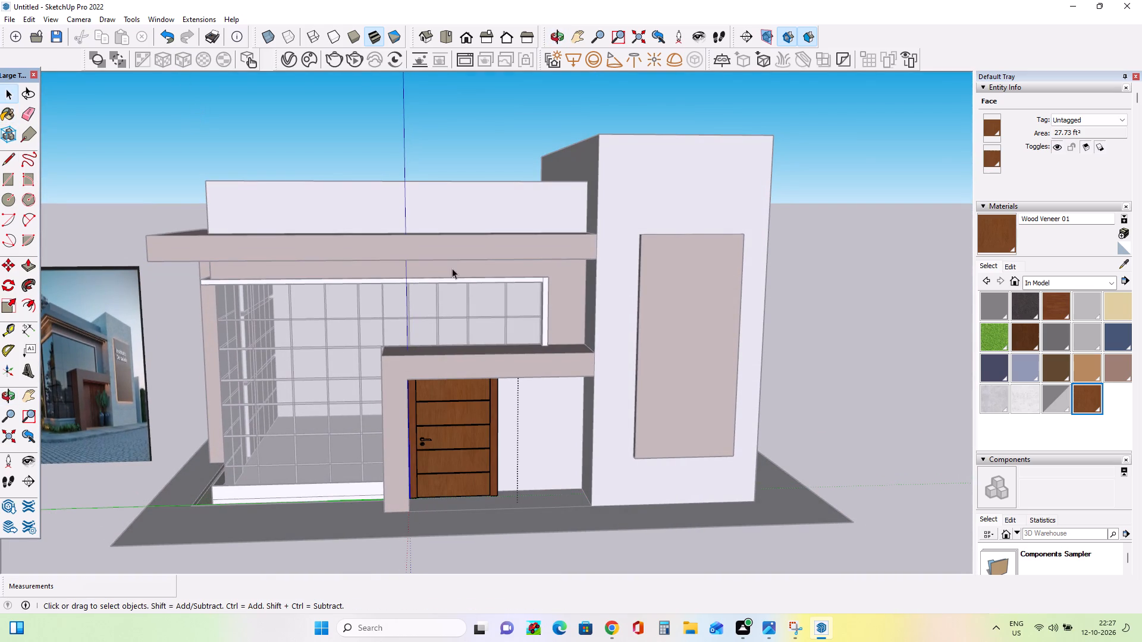
pyautogui.doubleClick(487, 159)
# Reopen the door component and its main group for editing, and select the door leaf group.
pyautogui.moveTo(519, 344); pyautogui.dragTo(528, 305, button='middle')
pyautogui.scroll(8, 470, 408)
pyautogui.rightClick(454, 345)
pyautogui.rightClick(454, 345)
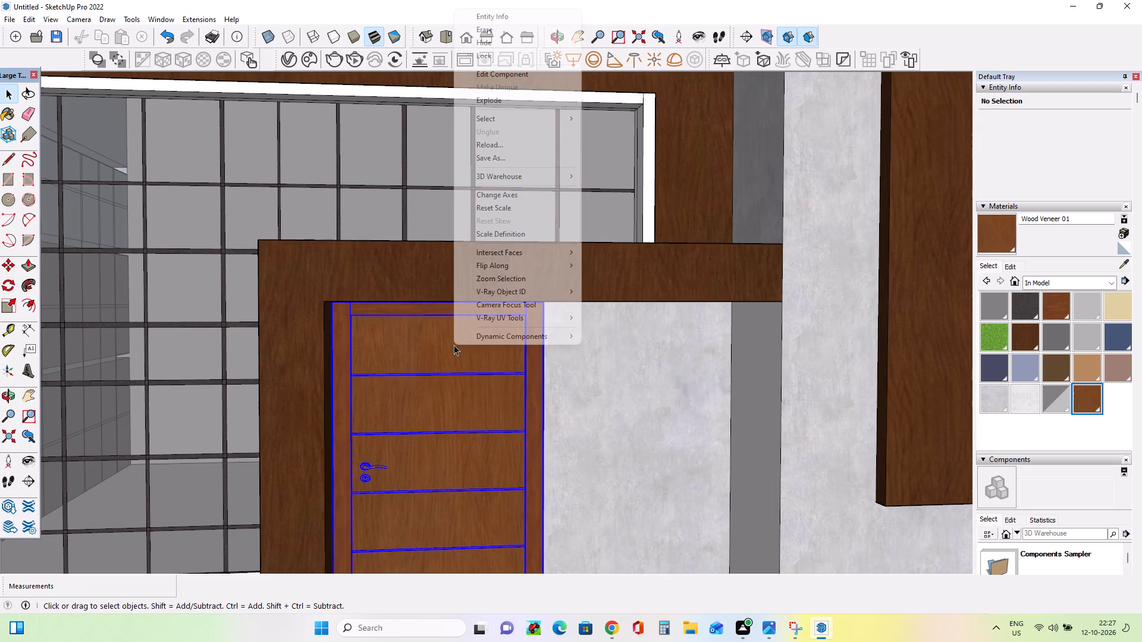
pyautogui.rightClick(454, 345)
pyautogui.click(495, 74)
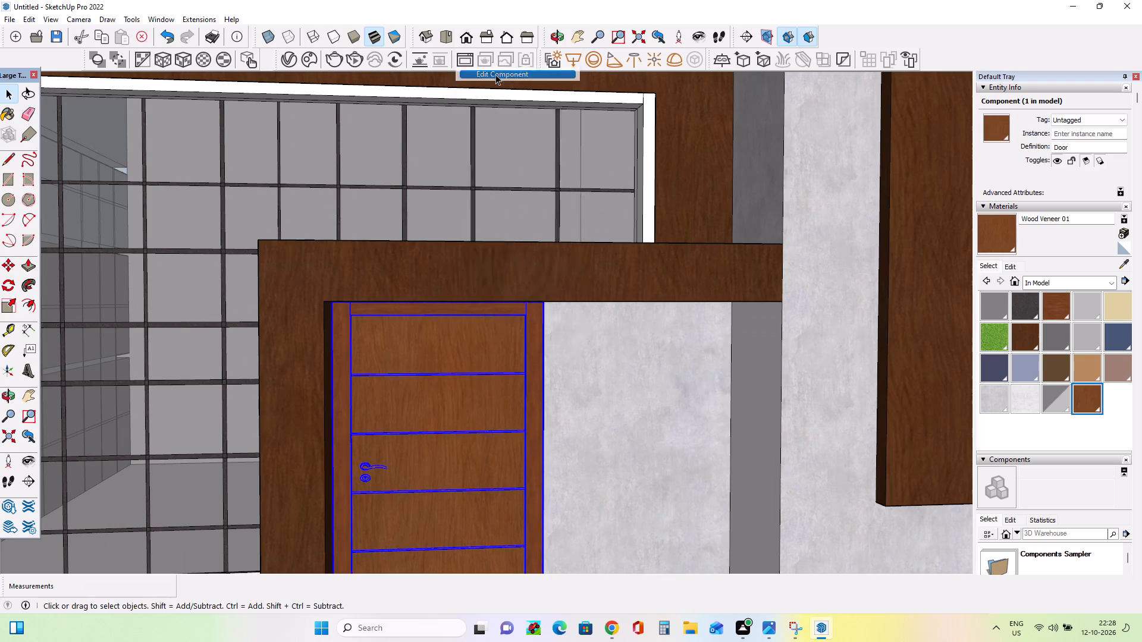
pyautogui.click(465, 341)
pyautogui.click(463, 344)
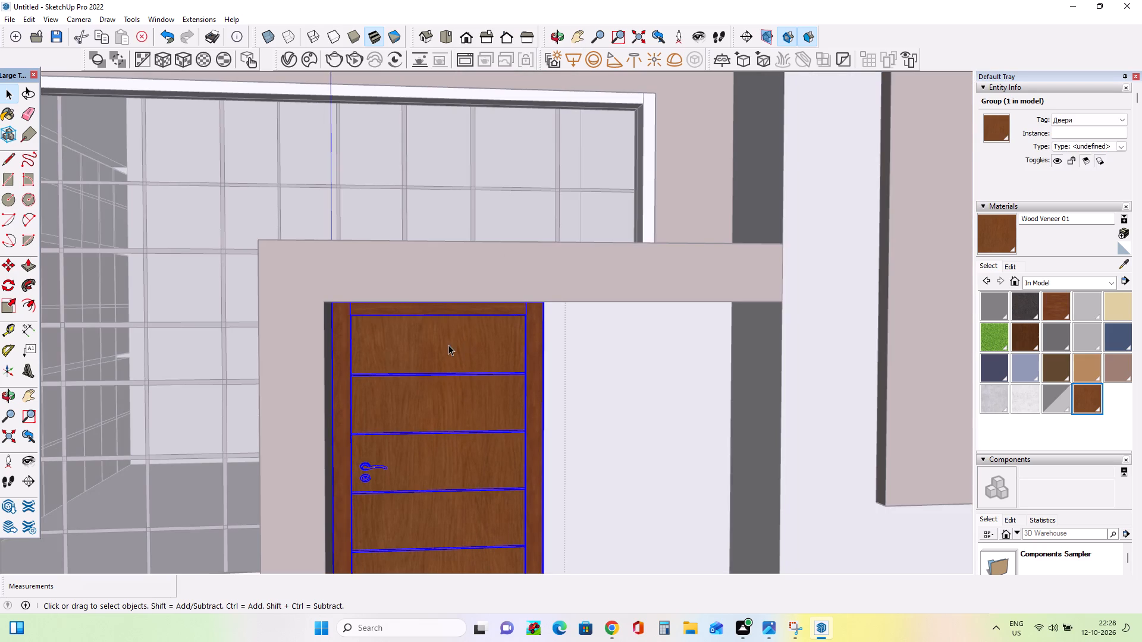
pyautogui.rightClick(448, 345)
pyautogui.click(504, 413)
pyautogui.click(468, 350)
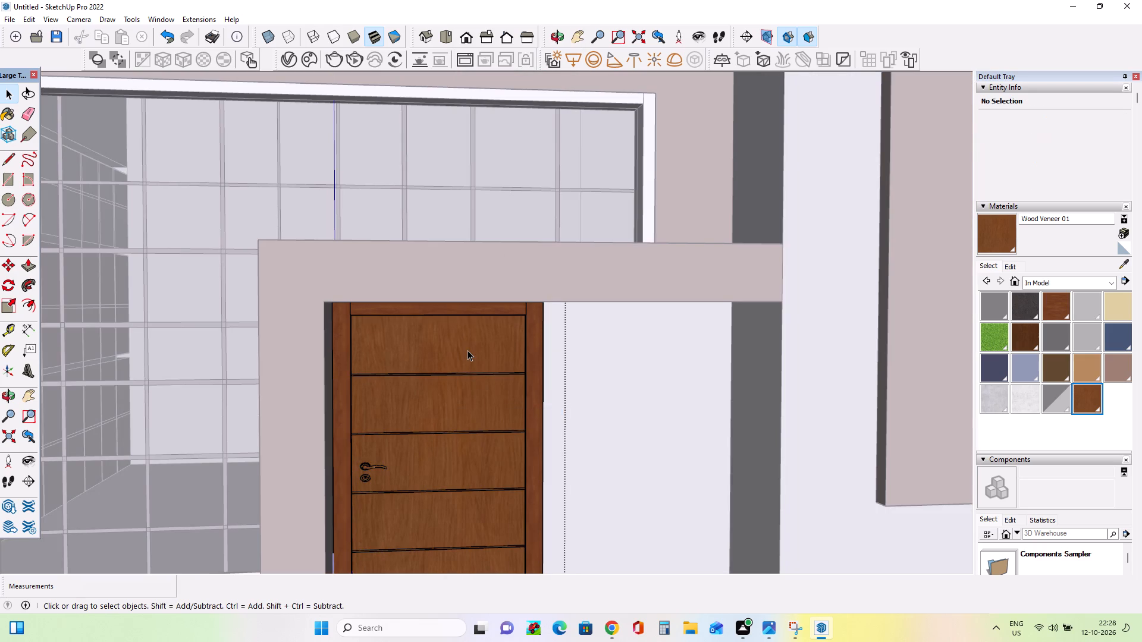
pyautogui.click(468, 350)
# Open the leaf group, paint its front face and bounding edges with the Door material, and exit all nested editing levels.
pyautogui.scroll(6, 438, 353)
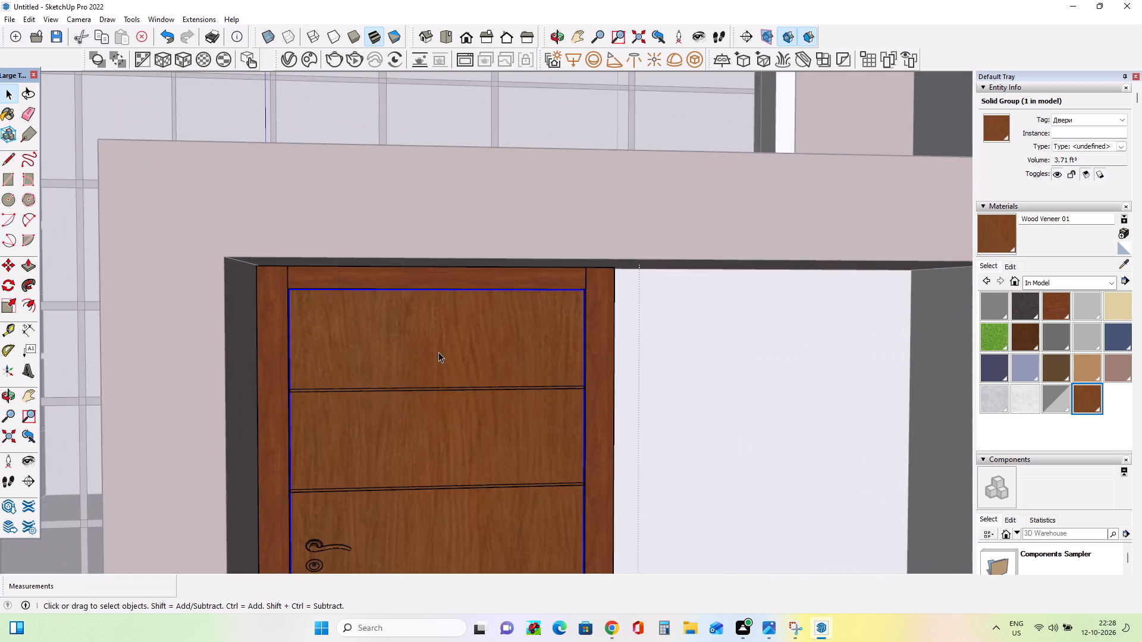
pyautogui.doubleClick(438, 350)
pyautogui.doubleClick(440, 348)
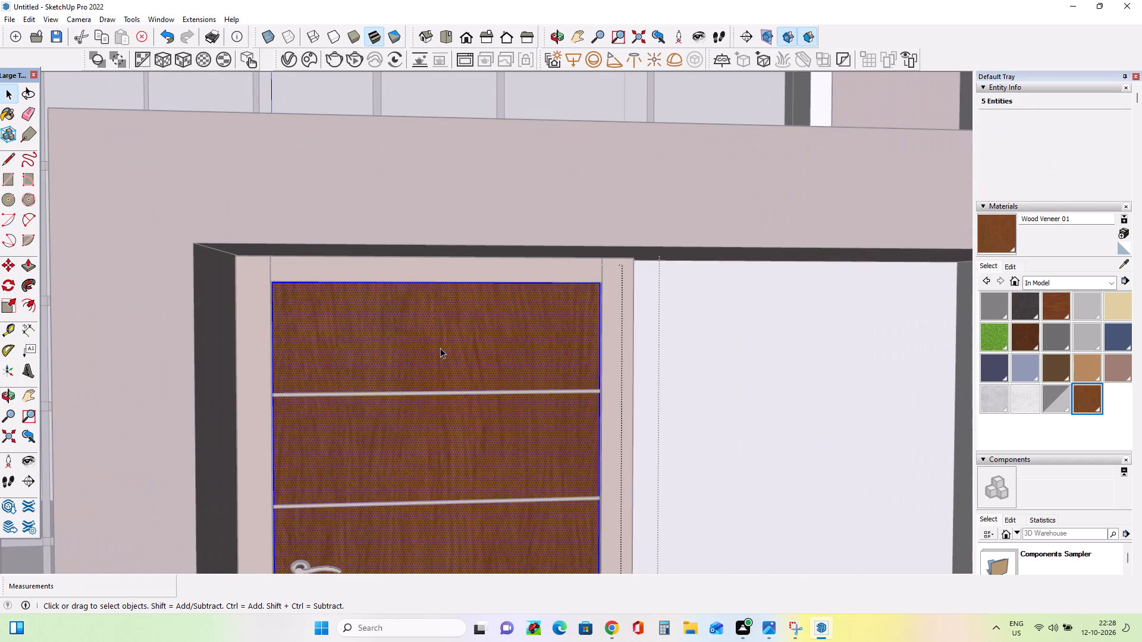
pyautogui.click(1051, 298)
pyautogui.click(481, 345)
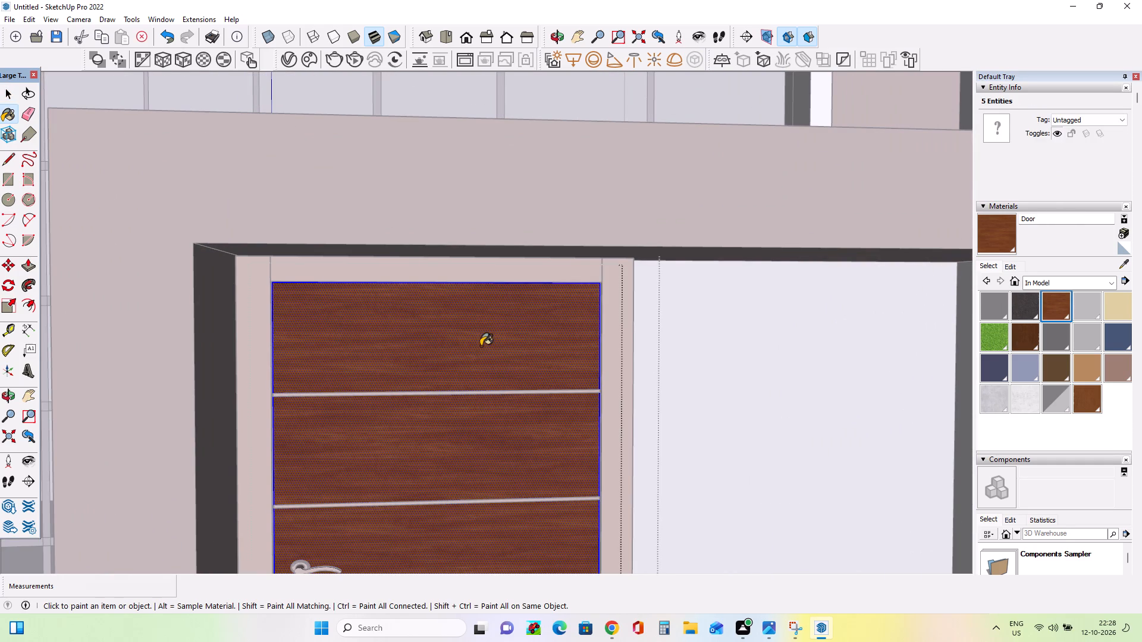
pyautogui.scroll(-15, 515, 345)
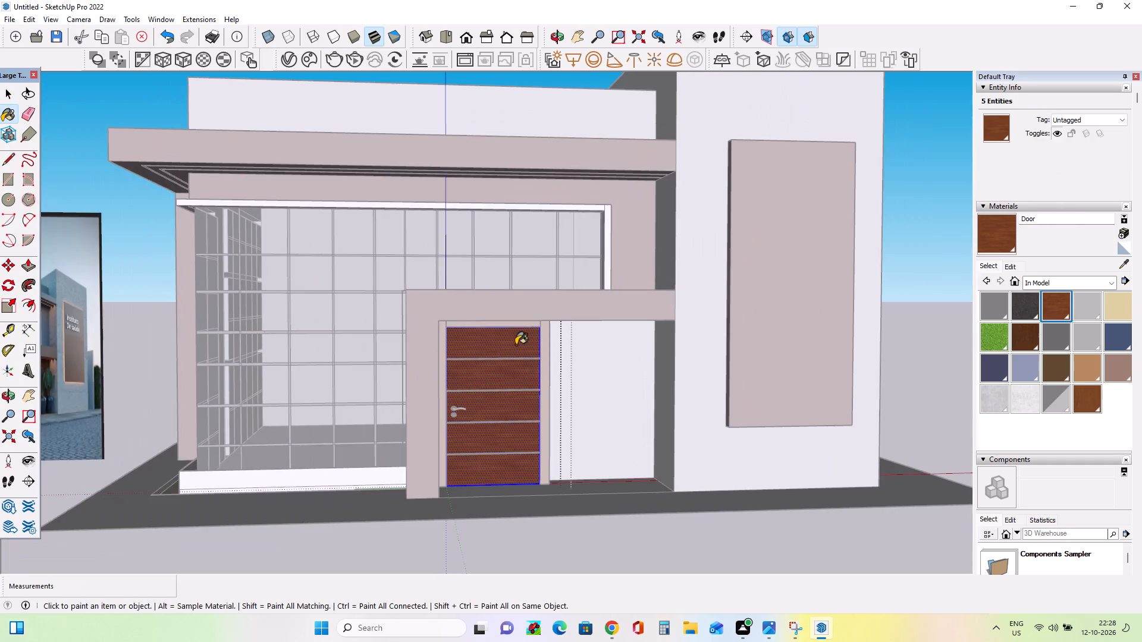
pyautogui.moveTo(523, 350); pyautogui.dragTo(534, 368, button='middle')
pyautogui.click(4, 90)
pyautogui.click(114, 149)
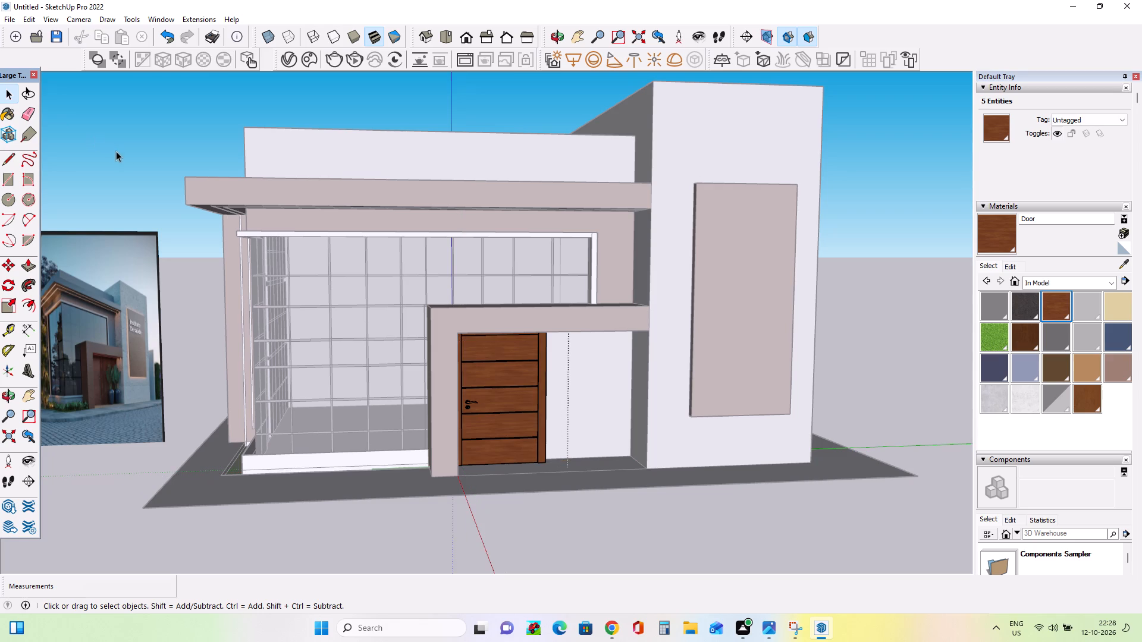
pyautogui.moveTo(147, 151); pyautogui.dragTo(137, 152)
pyautogui.doubleClick(150, 158)
# Apply the dark wood named Material from the model's materials to the whole door component.
pyautogui.moveTo(378, 251); pyautogui.dragTo(261, 250, button='middle')
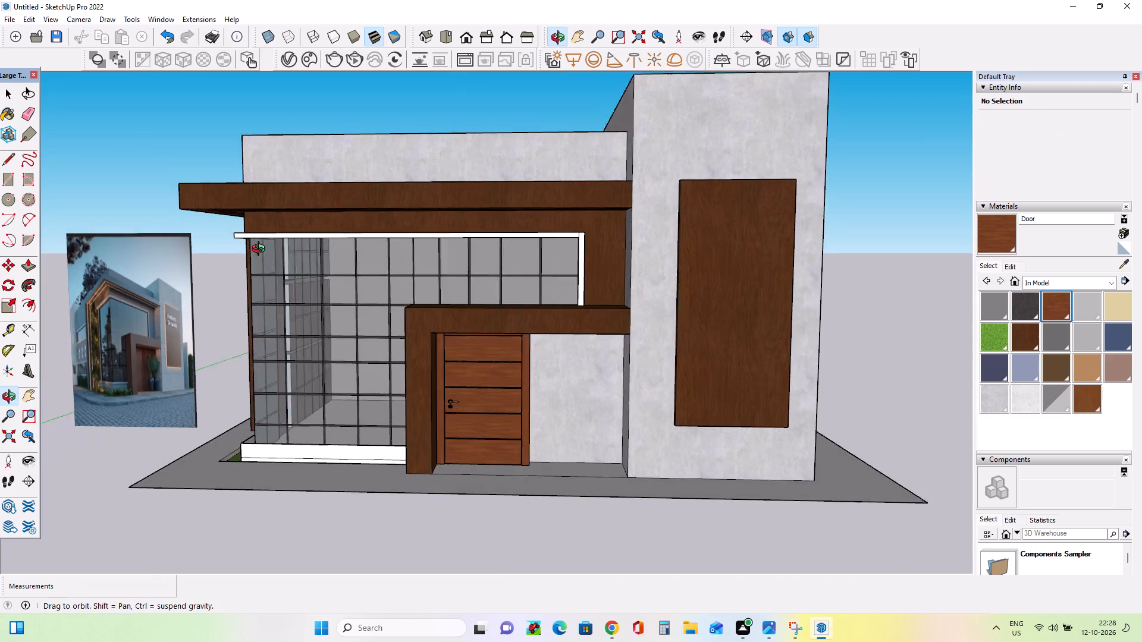
pyautogui.moveTo(261, 250); pyautogui.dragTo(204, 235, button='middle')
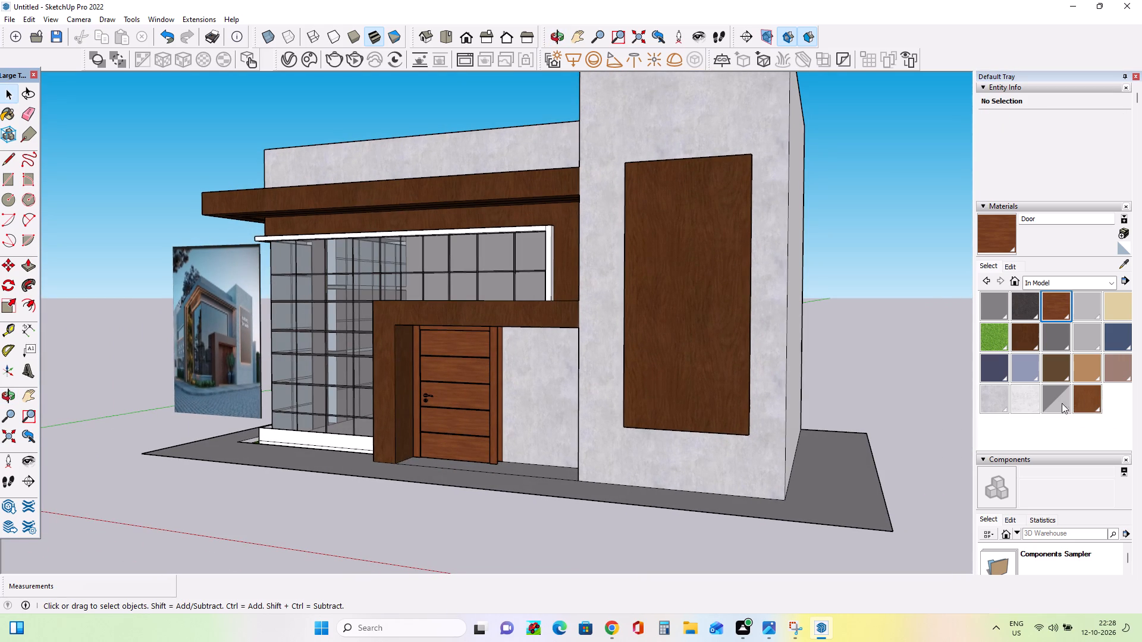
pyautogui.click(1093, 399)
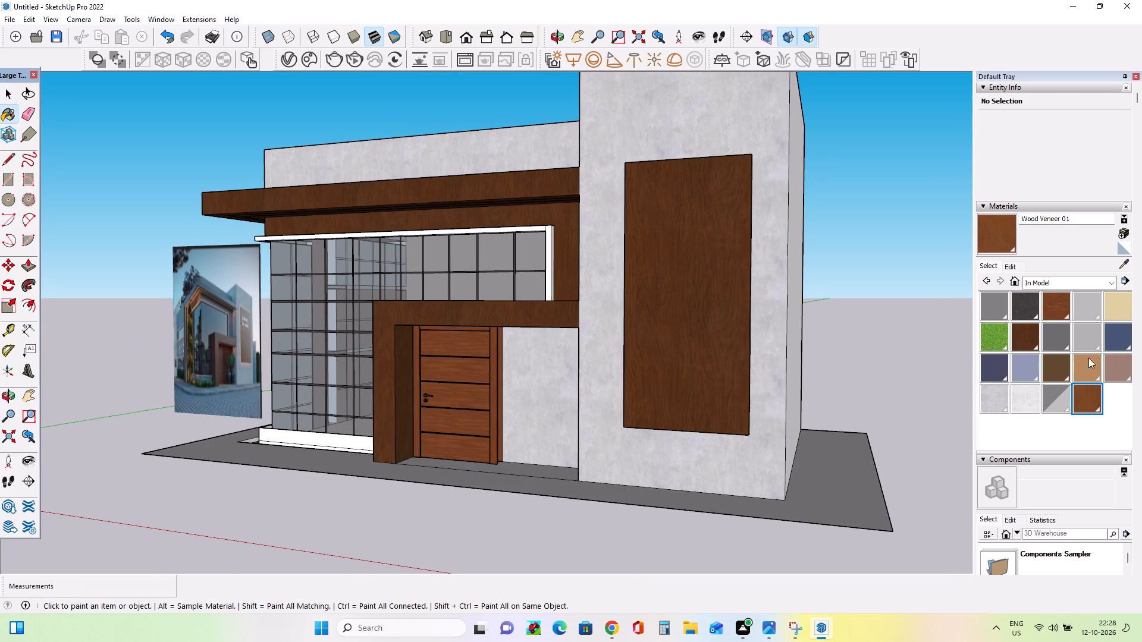
pyautogui.click(1020, 343)
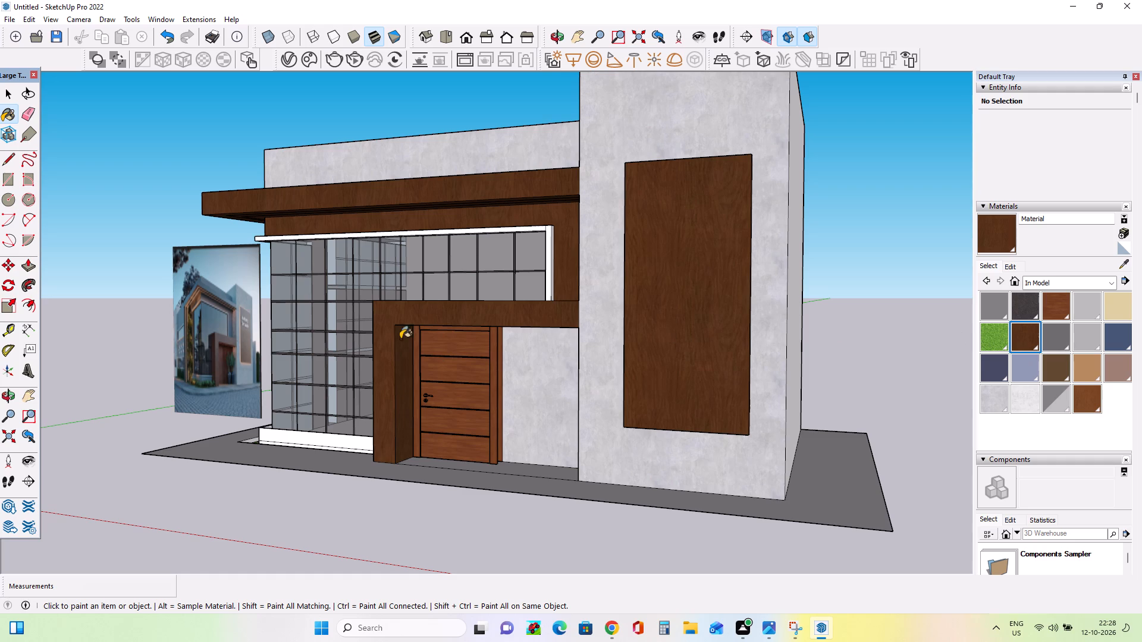
pyautogui.tripleClick(453, 353)
# Open the door component for editing and paint its main group with the dark wood named Material.
pyautogui.rightClick(416, 383)
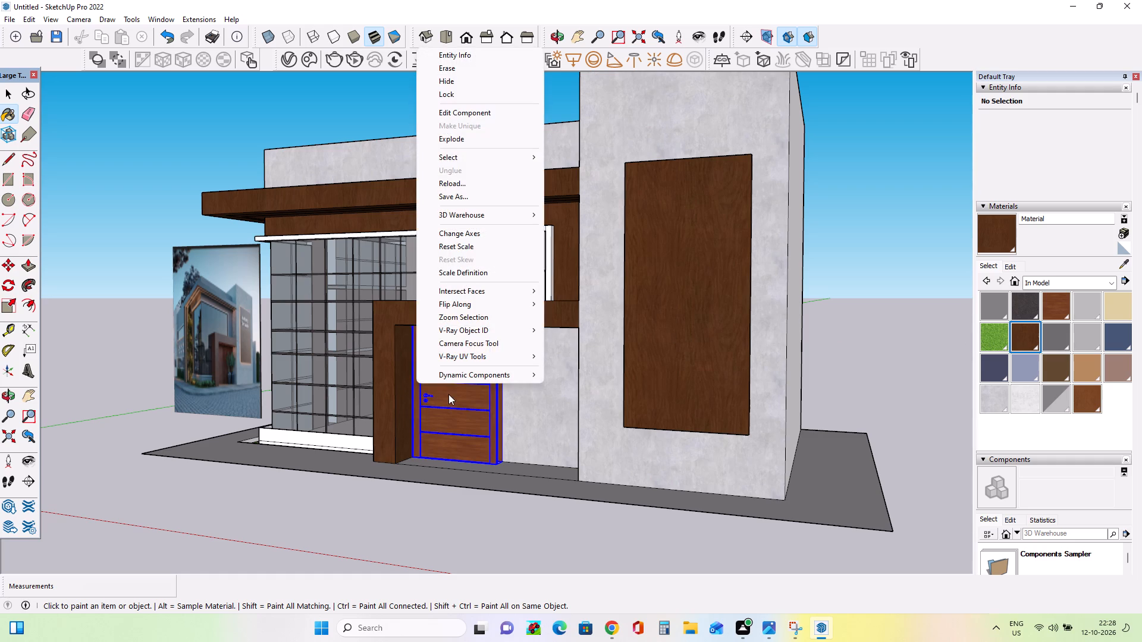
pyautogui.click(468, 111)
pyautogui.click(466, 349)
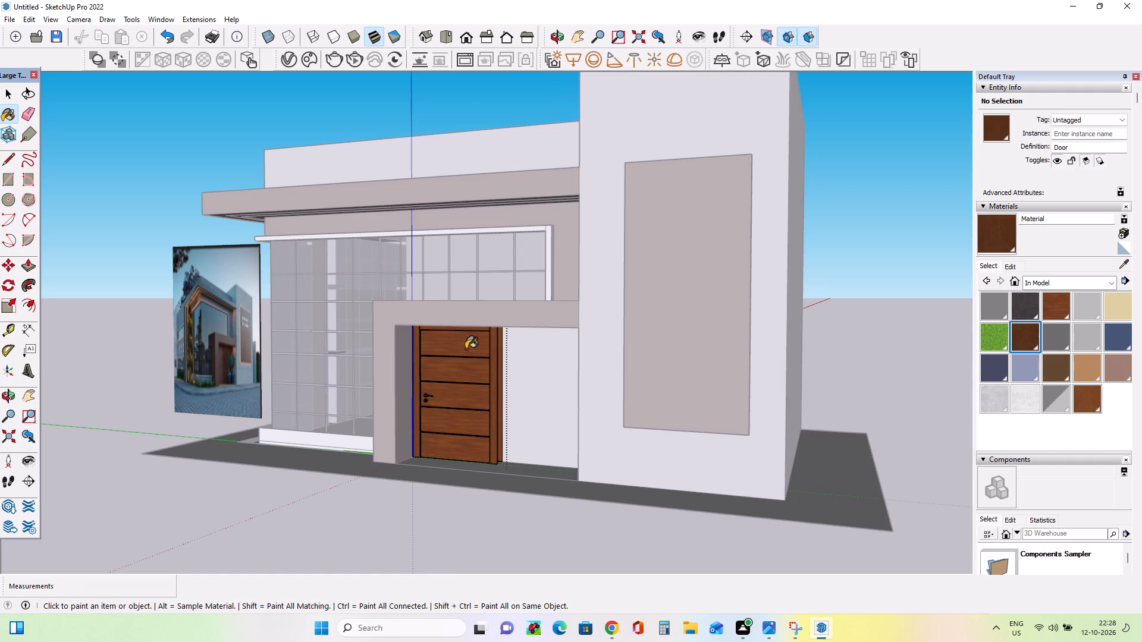
pyautogui.scroll(7, 460, 365)
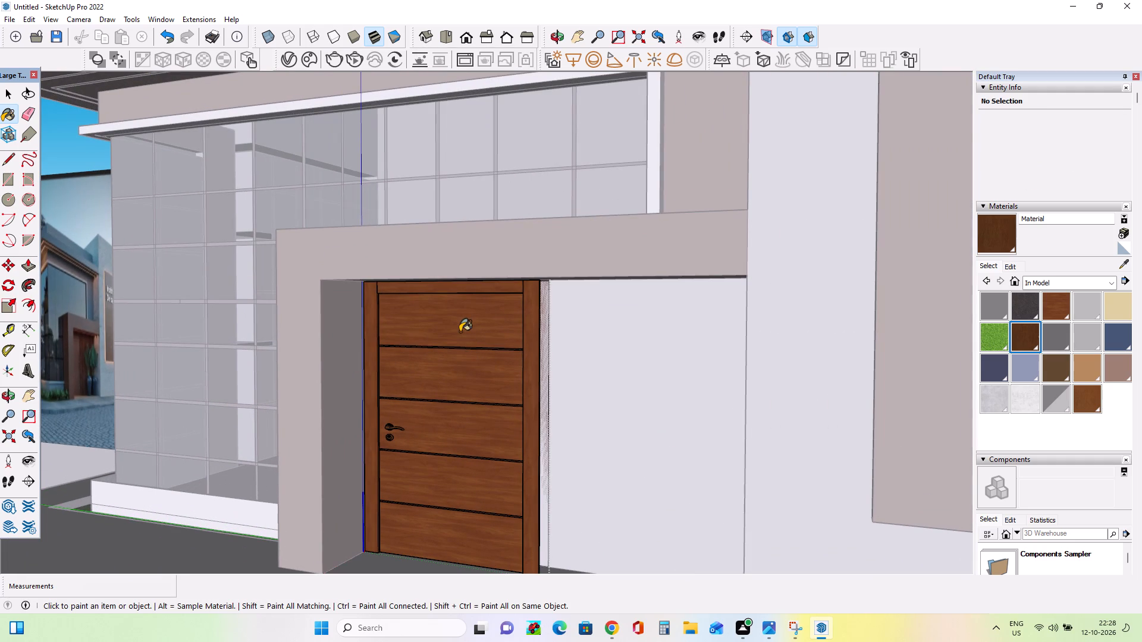
pyautogui.click(460, 335)
pyautogui.click(450, 323)
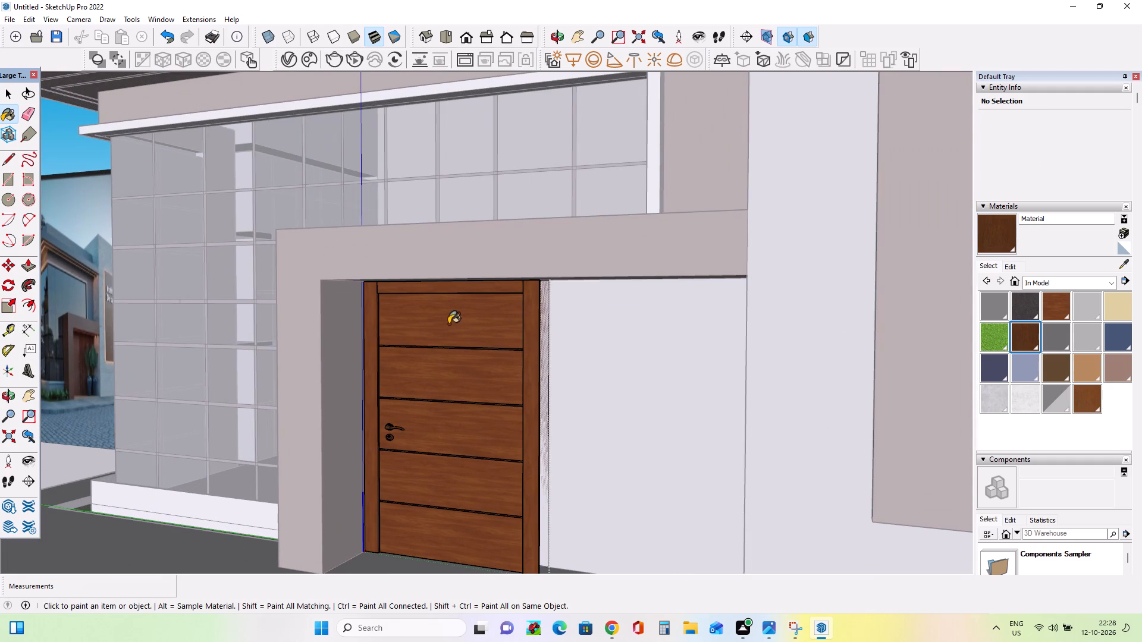
# Open the door's main group and its leaf group, paint the leaf panels with the dark wood named Material, and exit all editing levels.
pyautogui.rightClick(436, 327)
pyautogui.moveTo(462, 327); pyautogui.dragTo(472, 327, button='right')
pyautogui.moveTo(484, 327); pyautogui.dragTo(521, 323, button='right')
pyautogui.rightClick(462, 328)
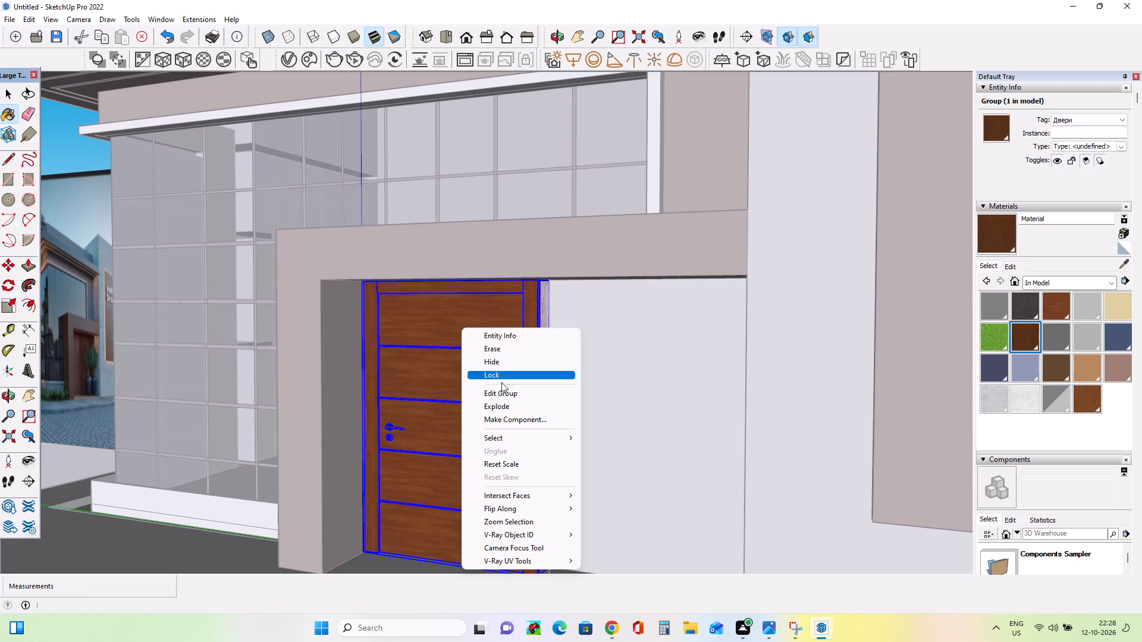
pyautogui.click(504, 398)
pyautogui.click(472, 339)
pyautogui.click(474, 333)
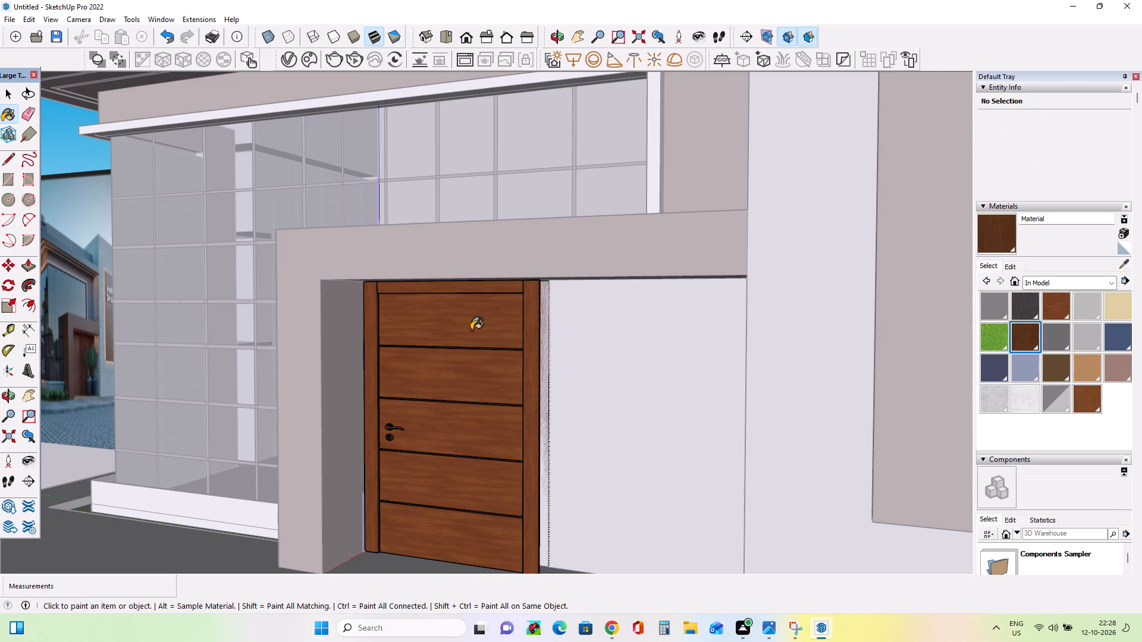
pyautogui.scroll(4, 470, 330)
pyautogui.click(469, 328)
pyautogui.rightClick(469, 328)
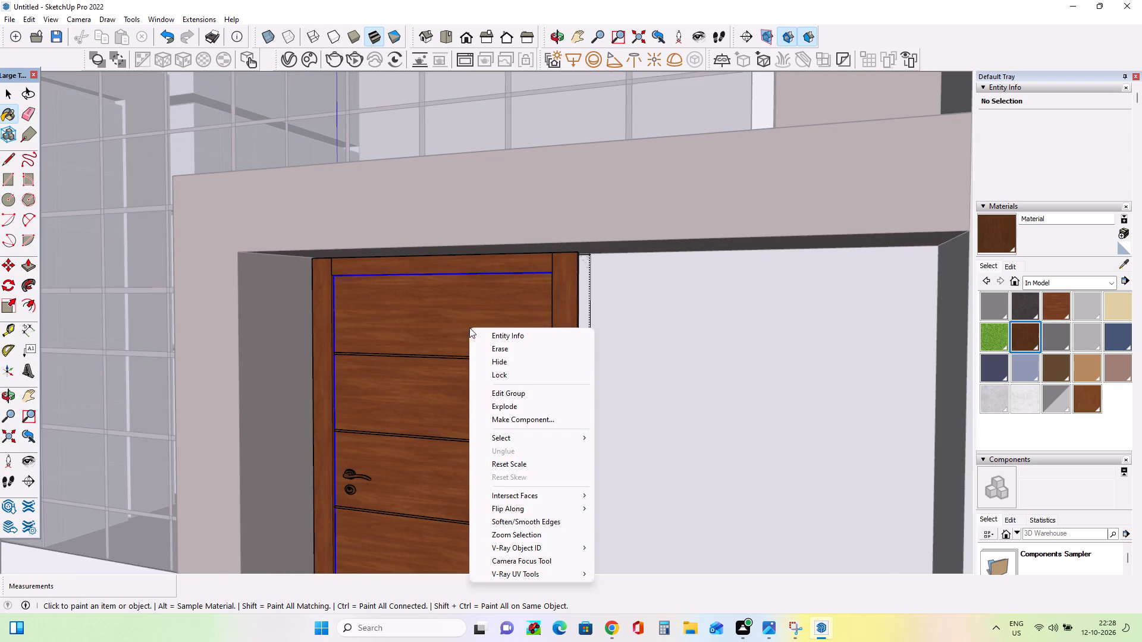
pyautogui.click(528, 391)
pyautogui.click(490, 344)
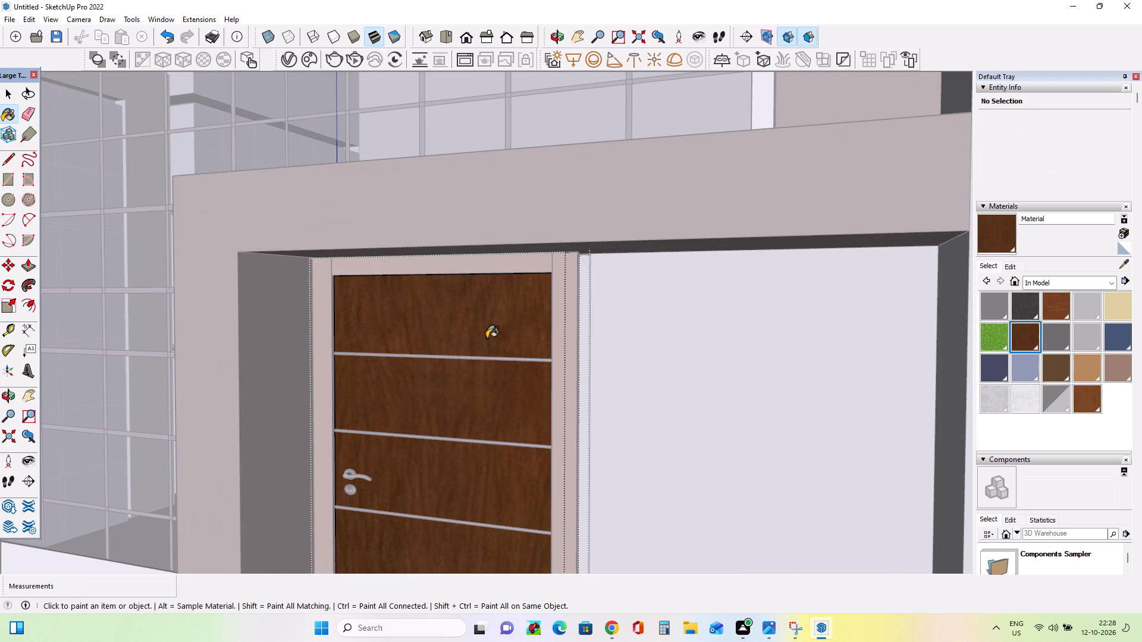
pyautogui.scroll(-12, 534, 372)
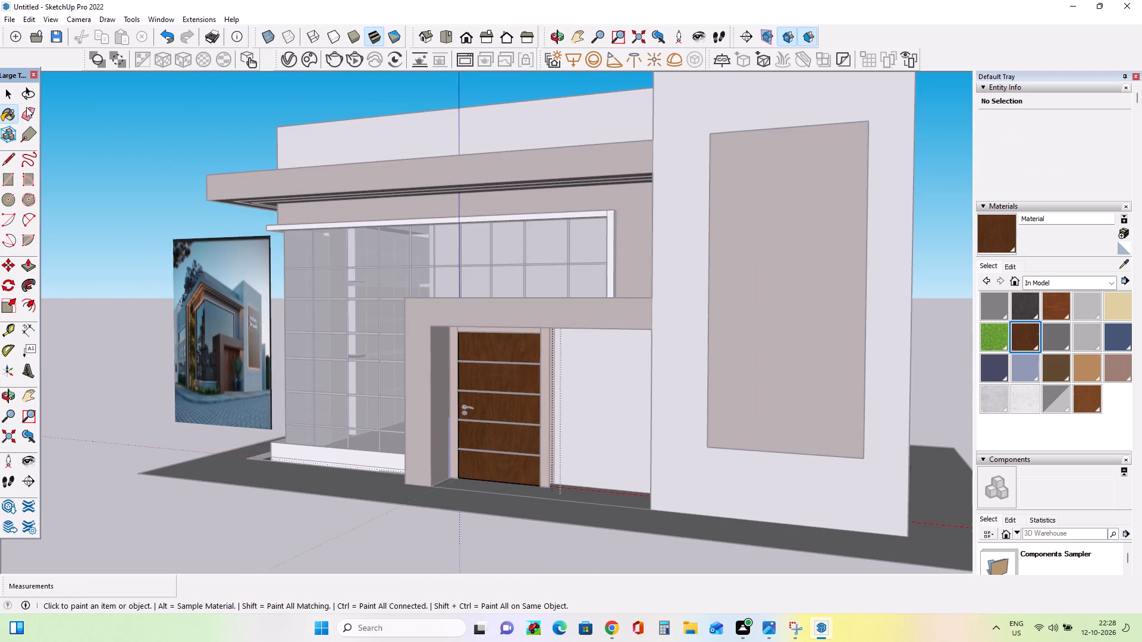
pyautogui.click(2, 95)
pyautogui.click(56, 167)
pyautogui.moveTo(192, 298); pyautogui.dragTo(335, 350, button='middle')
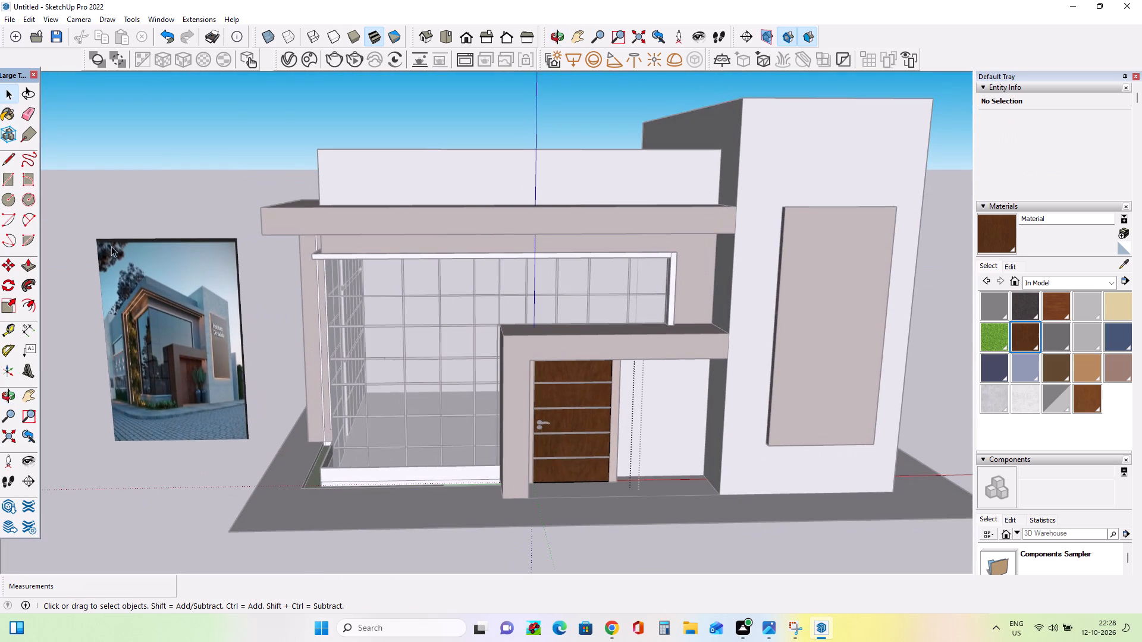
pyautogui.click(71, 79)
pyautogui.doubleClick(97, 131)
# Reopen the door component for editing and apply the dark wood named Material to its main group.
pyautogui.moveTo(384, 253); pyautogui.dragTo(315, 174, button='middle')
pyautogui.scroll(7, 570, 317)
pyautogui.click(609, 375)
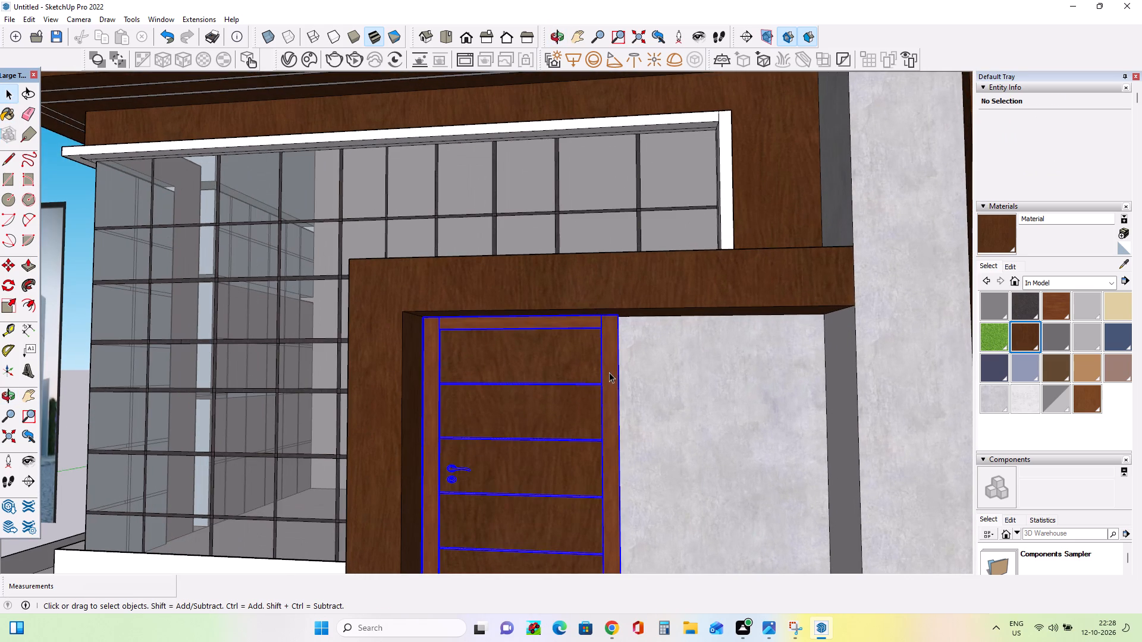
pyautogui.rightClick(609, 370)
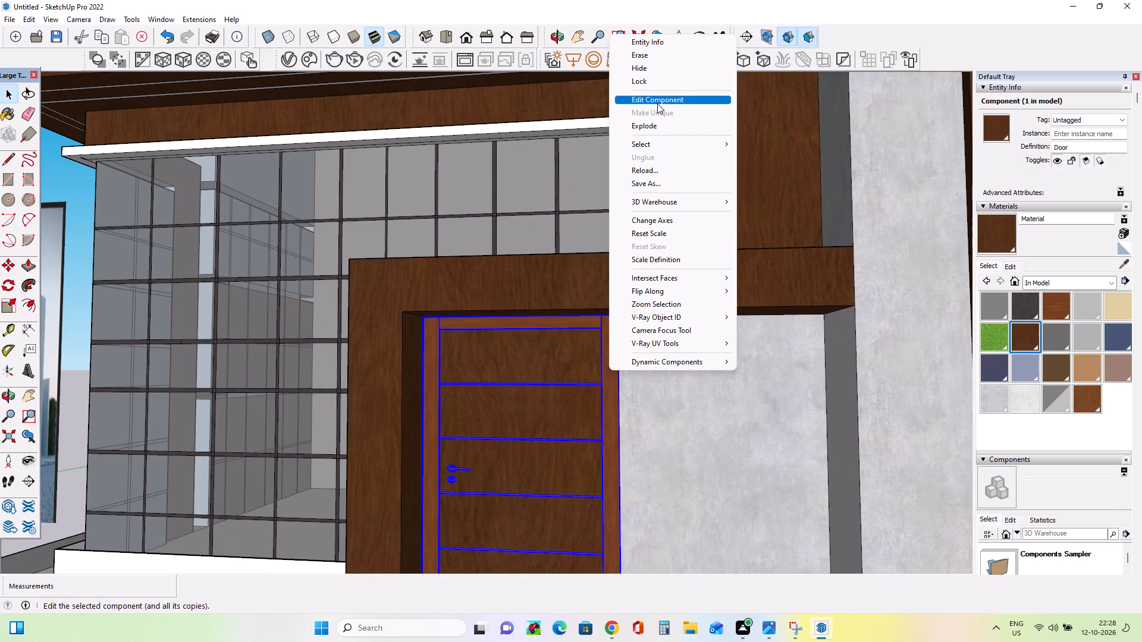
pyautogui.click(658, 99)
pyautogui.click(611, 377)
pyautogui.click(611, 377)
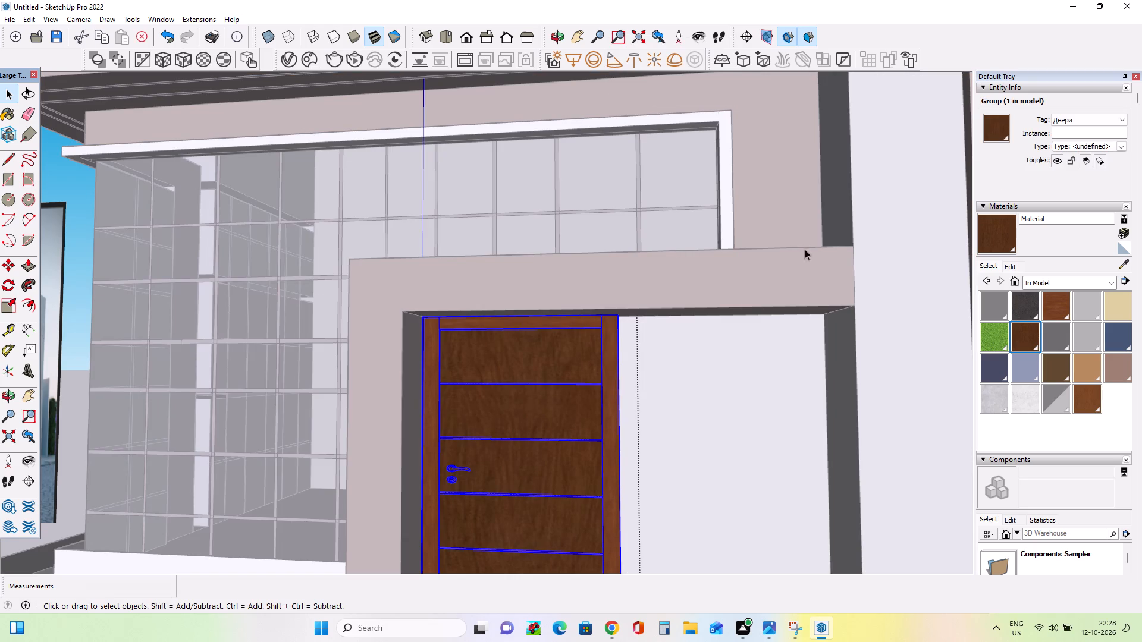
pyautogui.click(1010, 232)
pyautogui.doubleClick(616, 417)
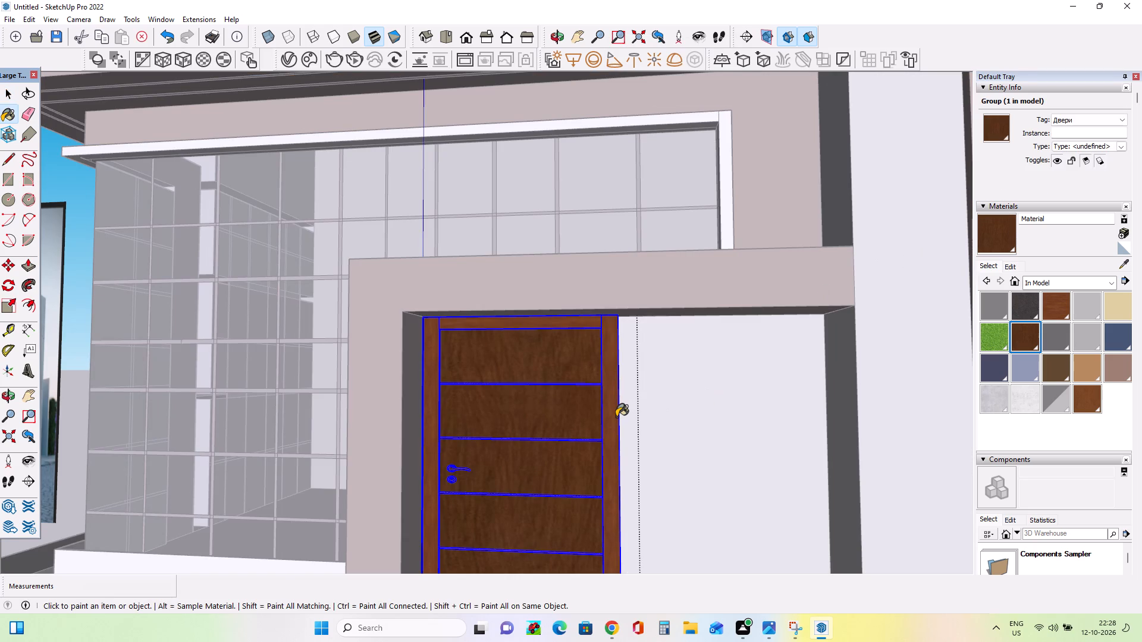
pyautogui.doubleClick(616, 417)
# Open the jamb group opposite the handle inside the main group, paint its front face with the dark wood named Material, and exit the groups.
pyautogui.scroll(5, 597, 413)
pyautogui.rightClick(628, 395)
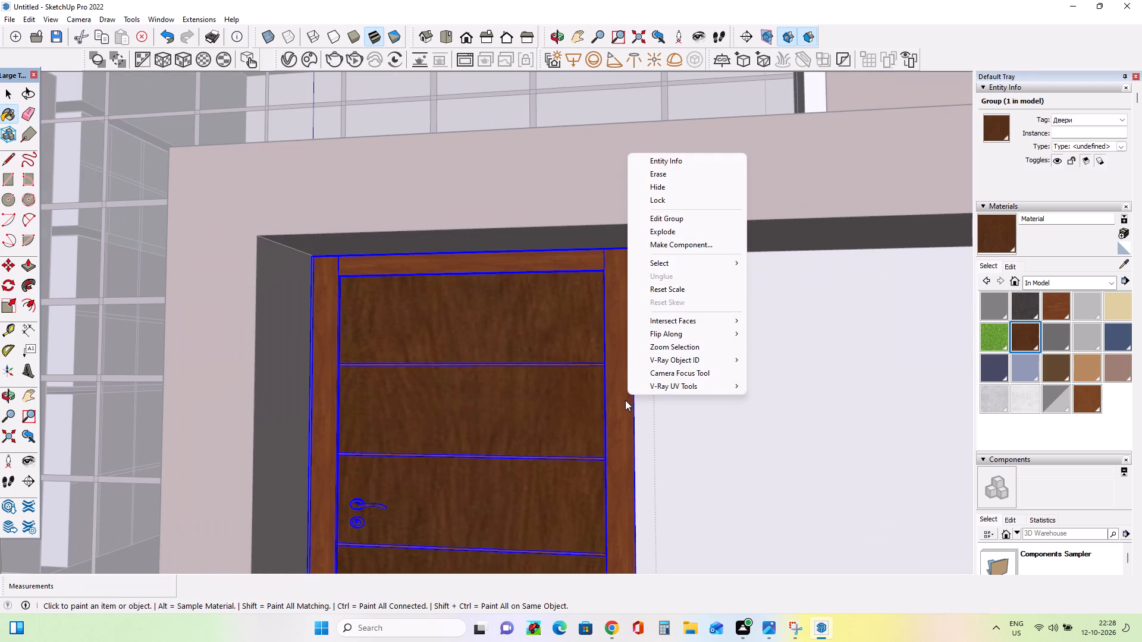
pyautogui.click(682, 212)
pyautogui.click(620, 335)
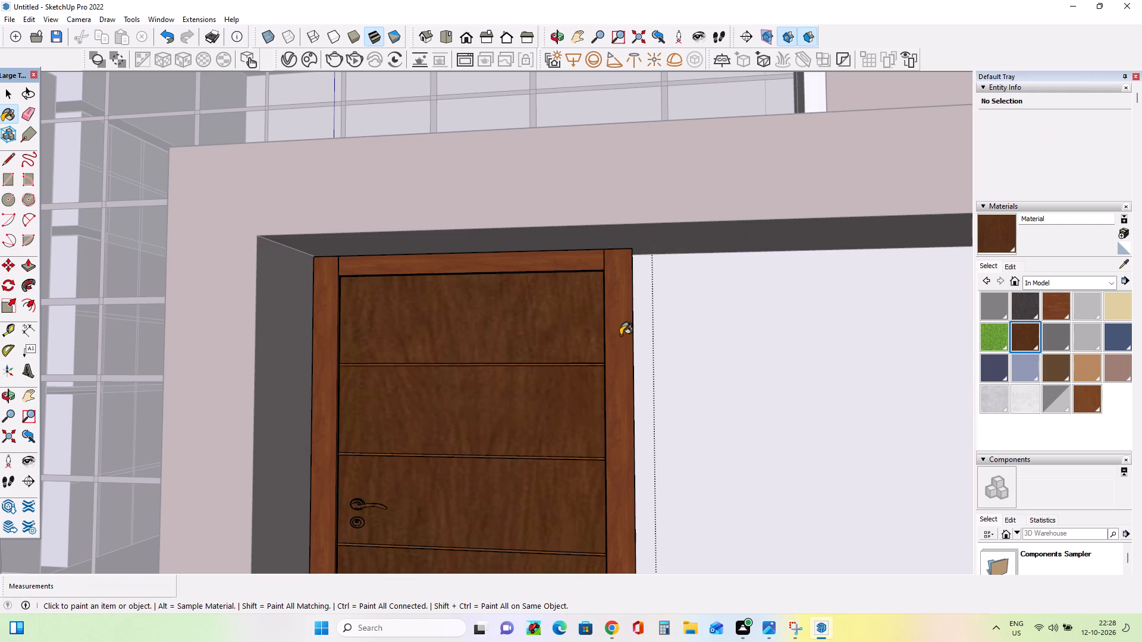
pyautogui.click(620, 335)
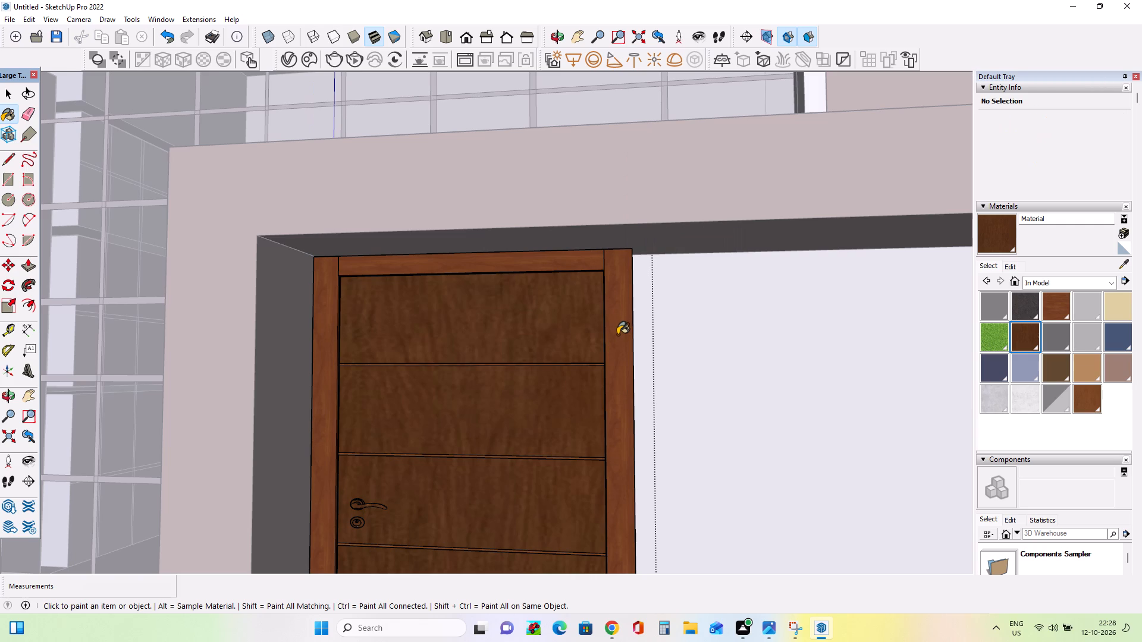
pyautogui.rightClick(617, 335)
pyautogui.click(688, 401)
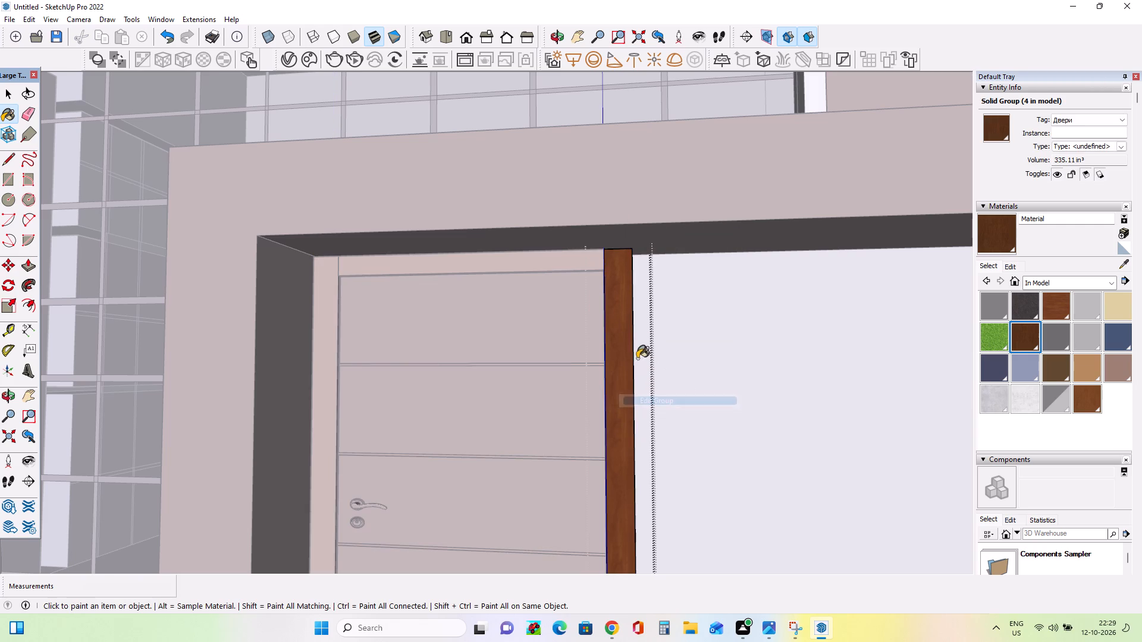
pyautogui.click(626, 347)
pyautogui.click(512, 266)
pyautogui.click(512, 266)
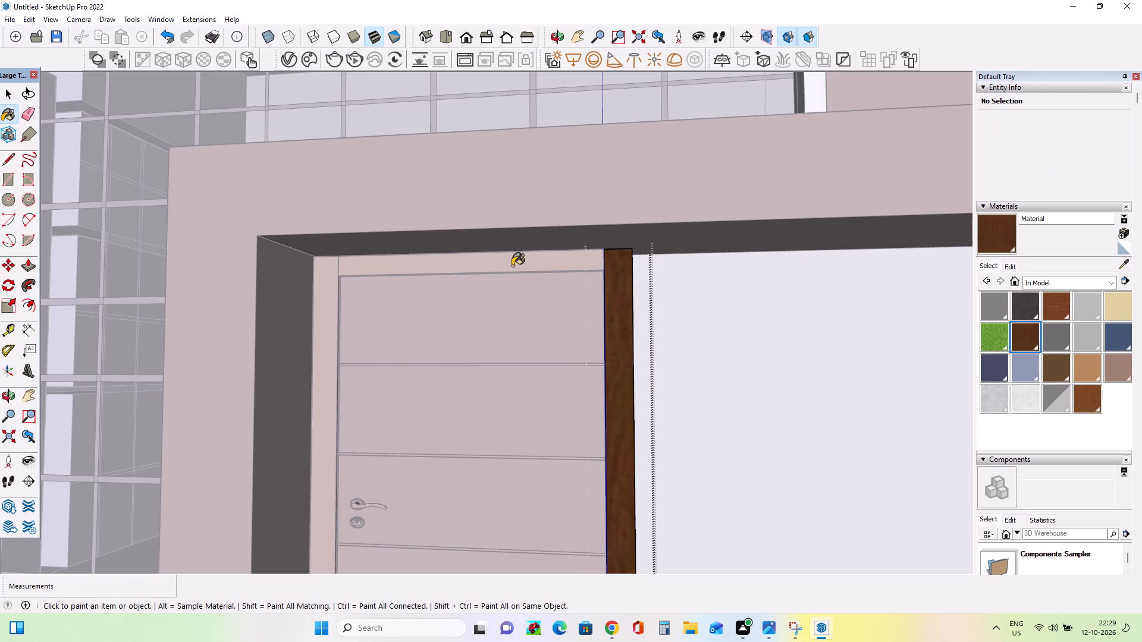
pyautogui.click(340, 266)
pyautogui.click(319, 271)
pyautogui.doubleClick(322, 273)
pyautogui.scroll(-8, 633, 255)
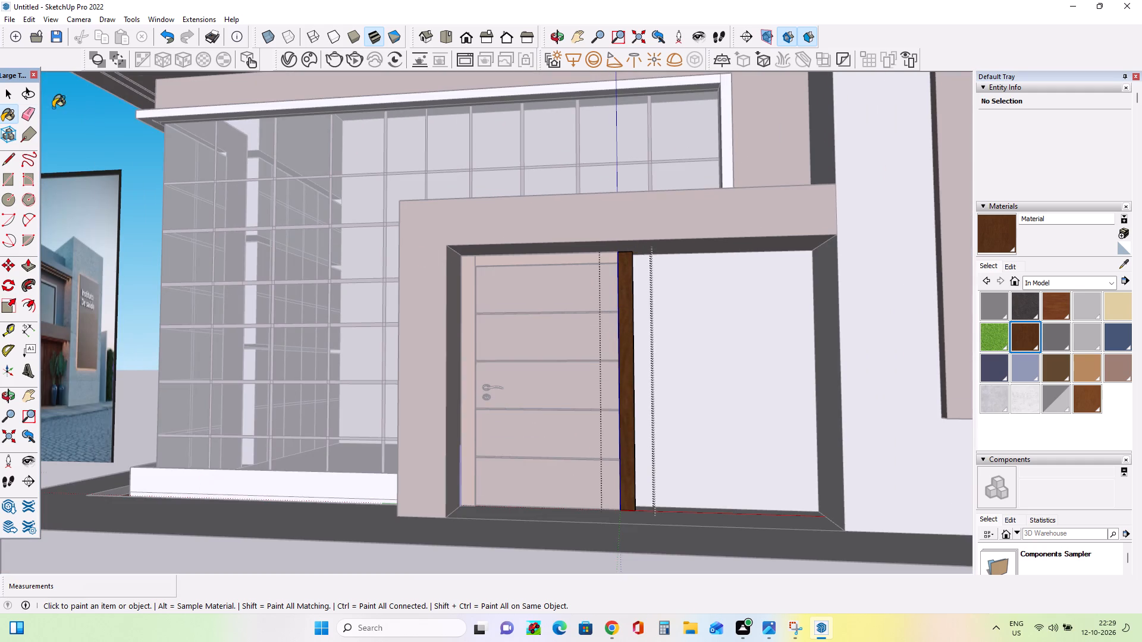
pyautogui.click(6, 101)
pyautogui.doubleClick(89, 125)
# Open the handle-side jamb group inside the main group, paint its front face with the dark wood named Material, and exit the jamb group.
pyautogui.moveTo(190, 189); pyautogui.dragTo(253, 246, button='middle')
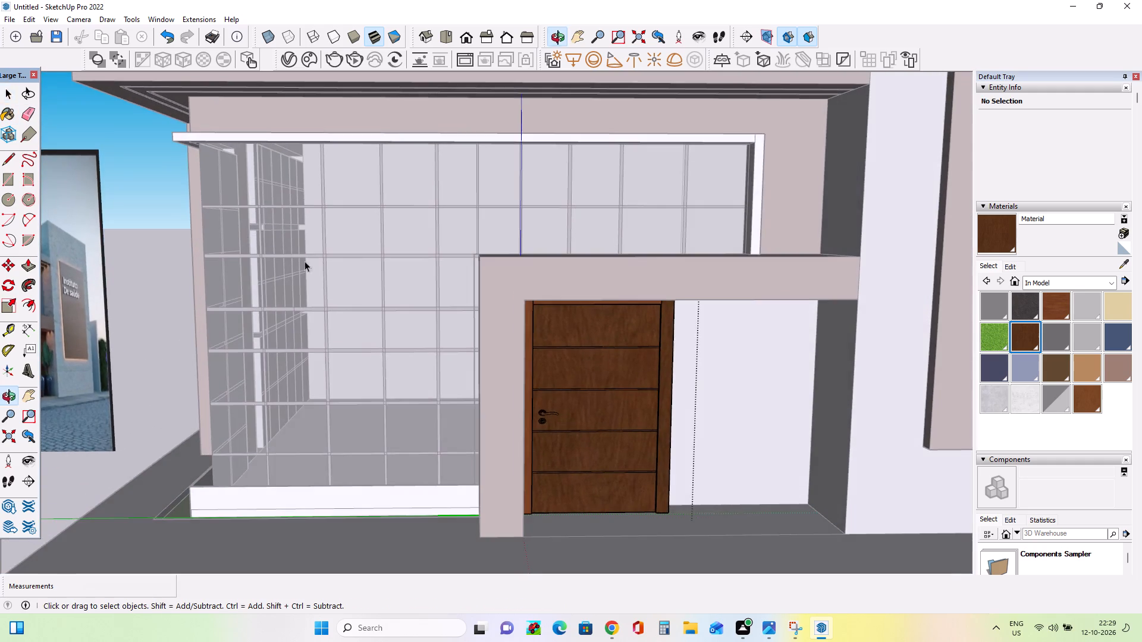
pyautogui.scroll(9, 500, 345)
pyautogui.moveTo(554, 358); pyautogui.dragTo(521, 350, button='middle')
pyautogui.click(504, 349)
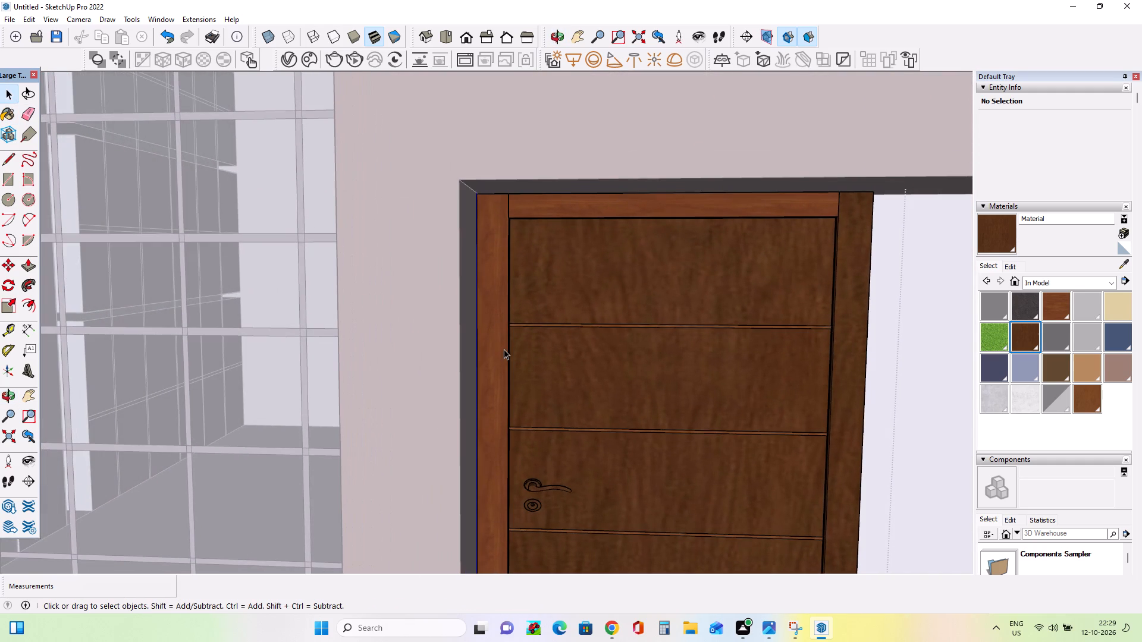
pyautogui.click(497, 342)
pyautogui.rightClick(497, 342)
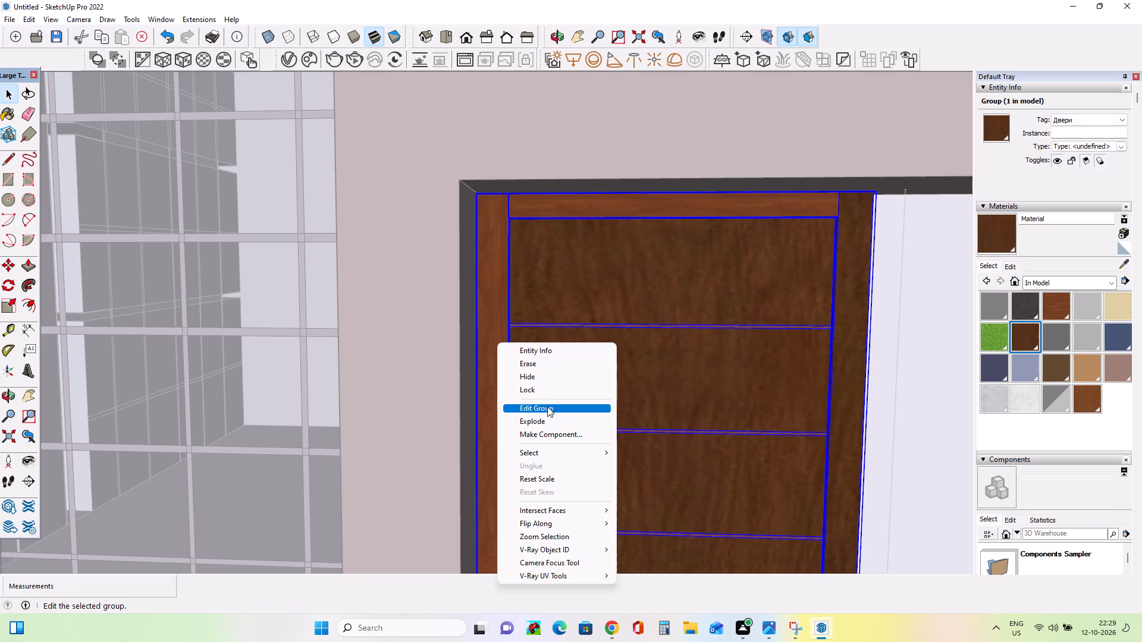
pyautogui.click(548, 407)
pyautogui.click(492, 377)
pyautogui.rightClick(492, 375)
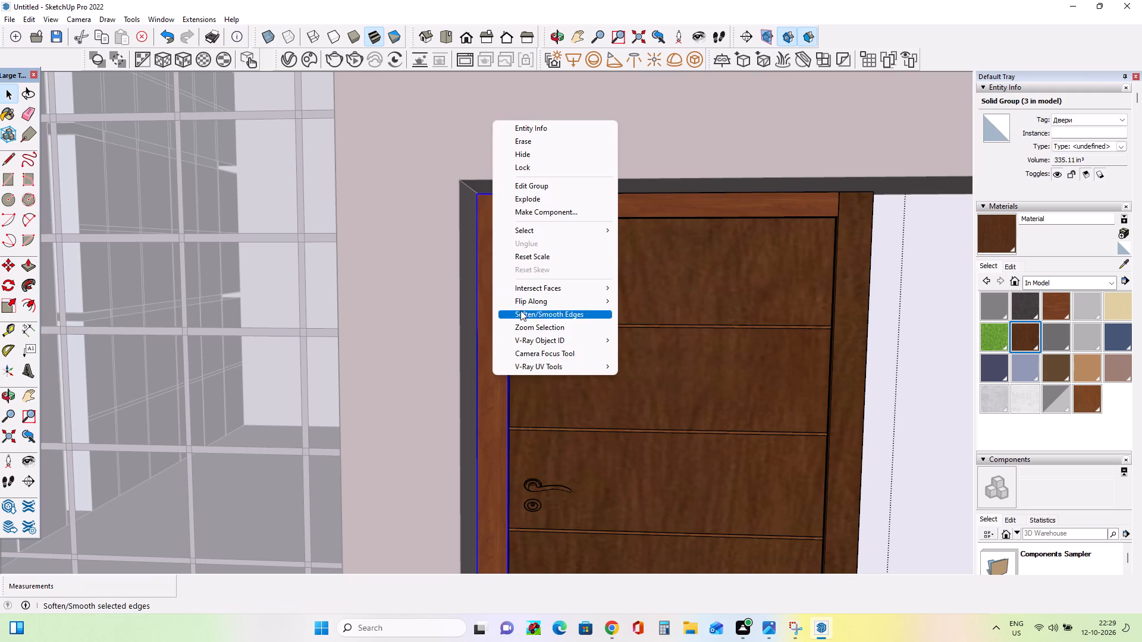
pyautogui.click(546, 187)
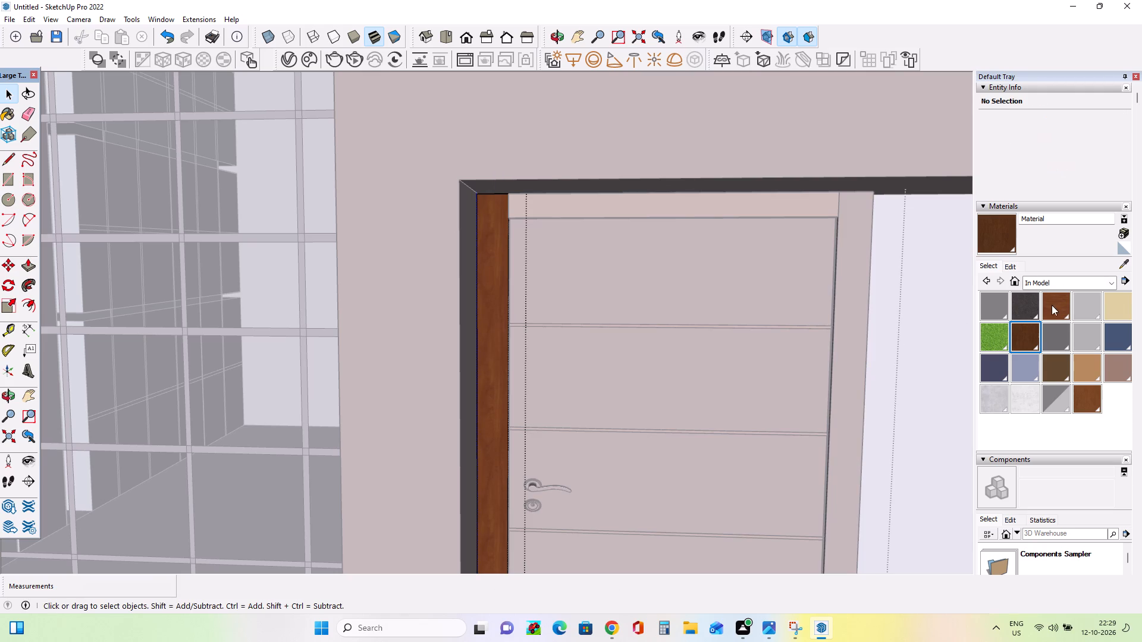
pyautogui.click(984, 240)
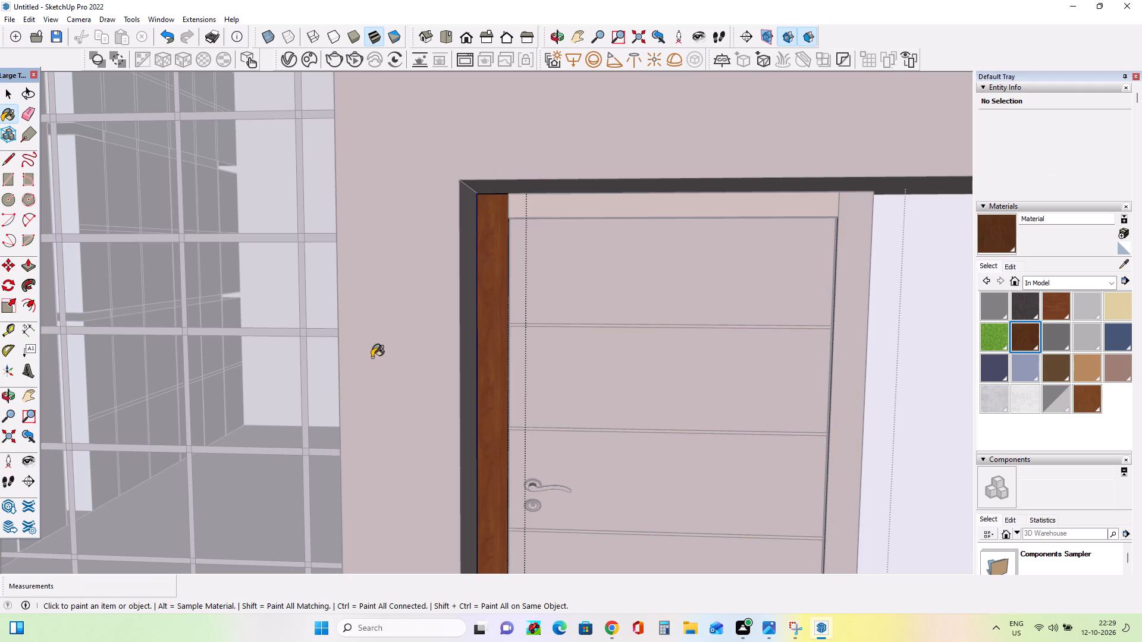
pyautogui.click(495, 363)
pyautogui.scroll(-7, 508, 351)
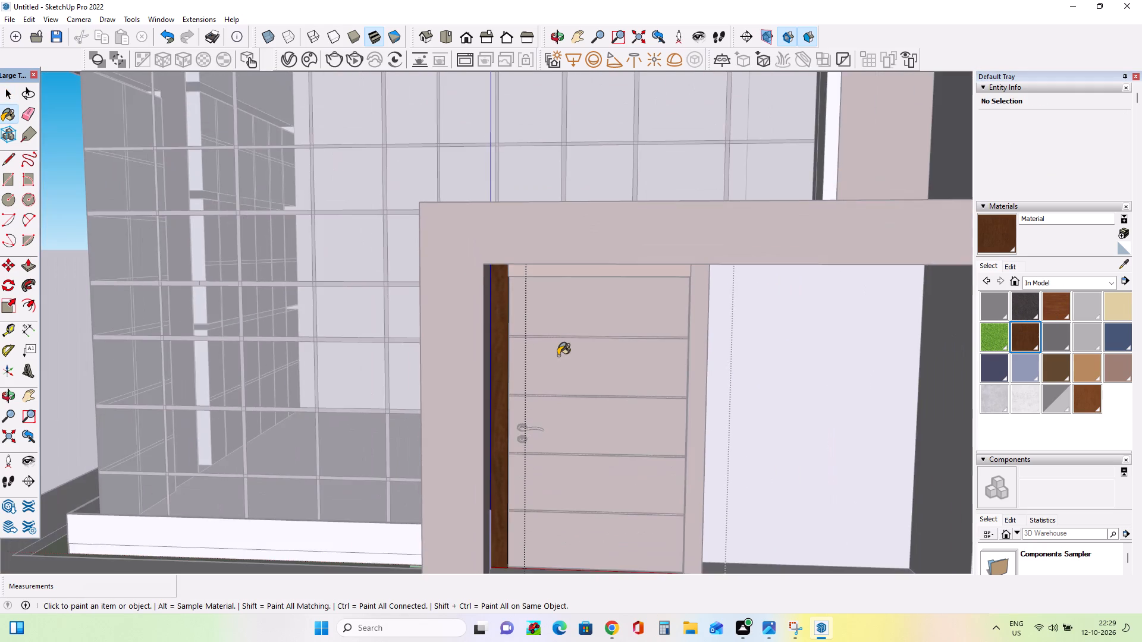
pyautogui.scroll(-3, 558, 355)
pyautogui.click(173, 178)
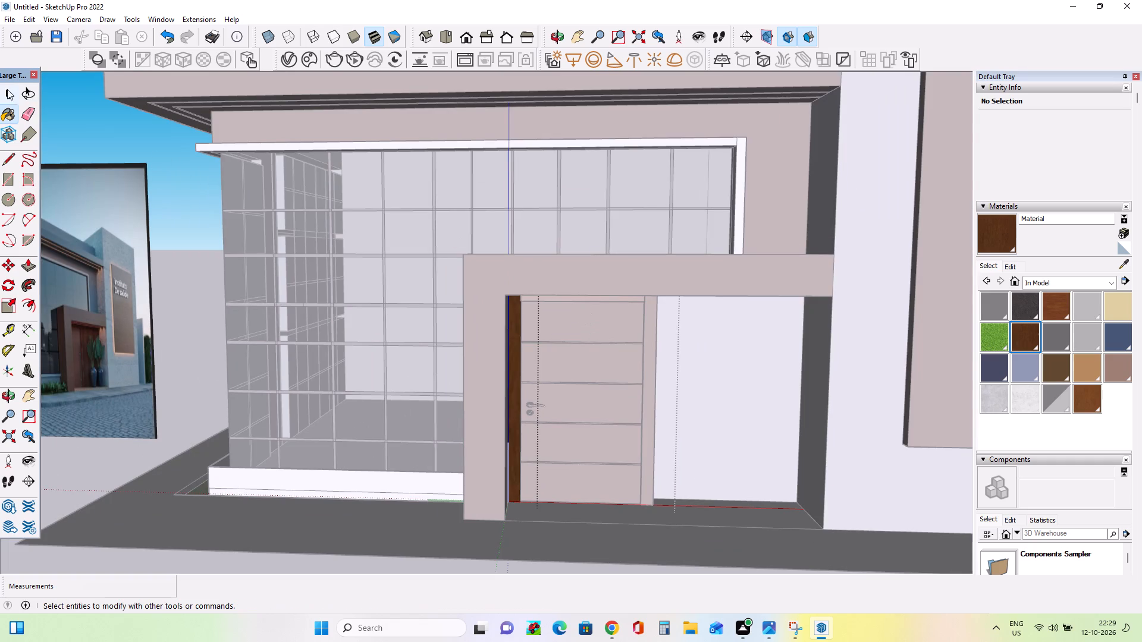
pyautogui.click(11, 96)
pyautogui.click(135, 139)
# Open the door frame's top rail group, paint its front face with the dark wood named Material, and exit all nested editing levels.
pyautogui.scroll(5, 632, 348)
pyautogui.moveTo(633, 333); pyautogui.dragTo(631, 319, button='middle')
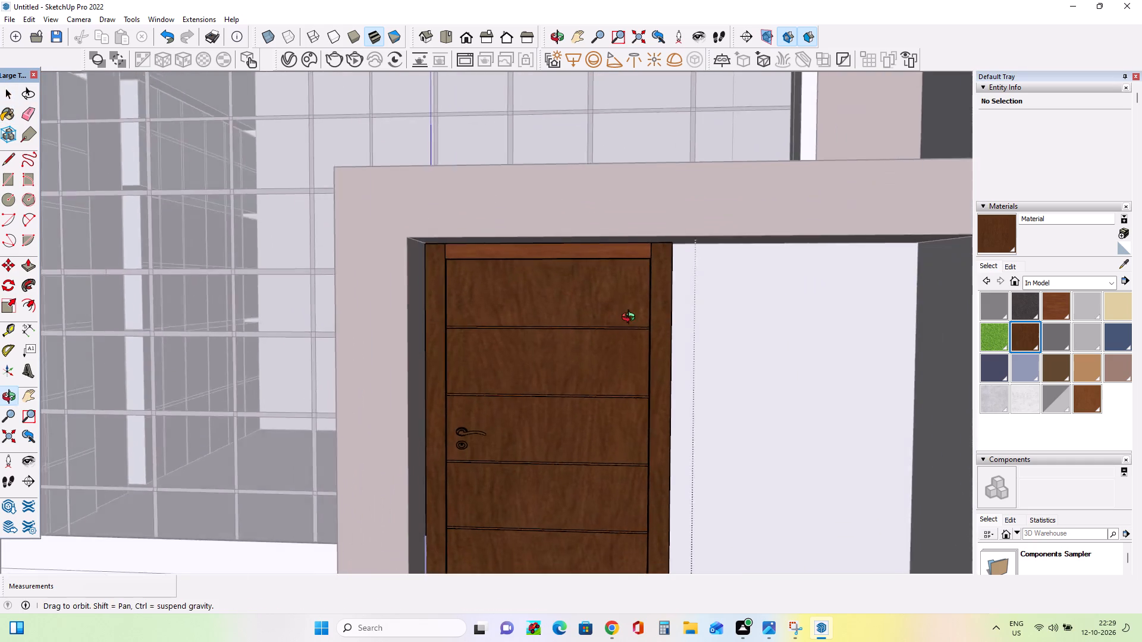
pyautogui.moveTo(631, 319); pyautogui.dragTo(629, 294, button='middle')
pyautogui.click(592, 227)
pyautogui.rightClick(592, 228)
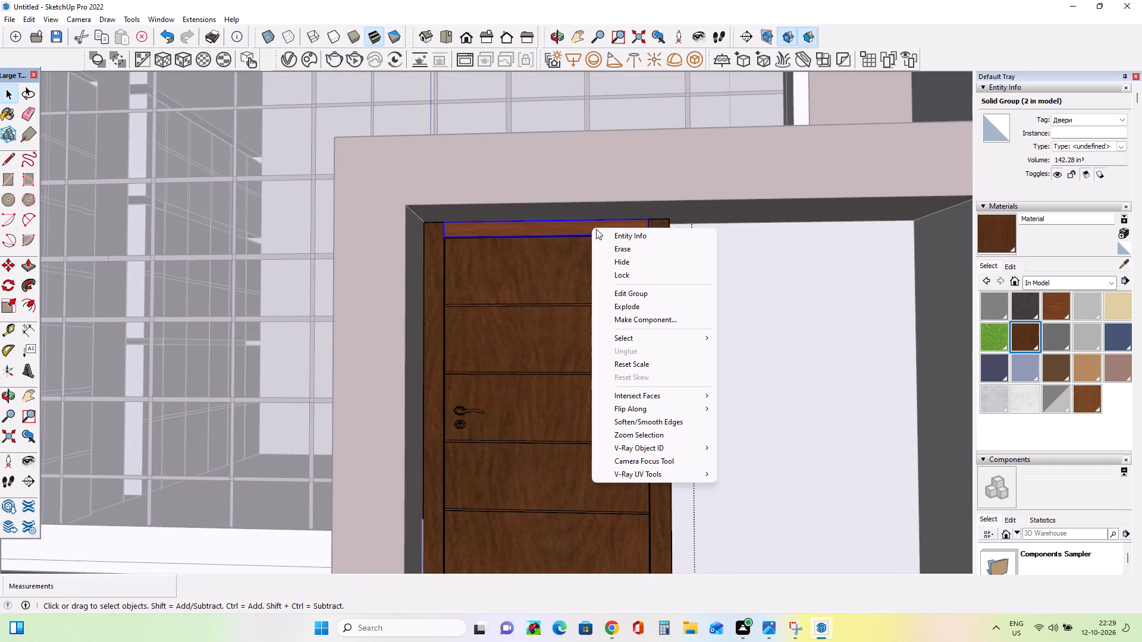
pyautogui.click(657, 298)
pyautogui.click(595, 226)
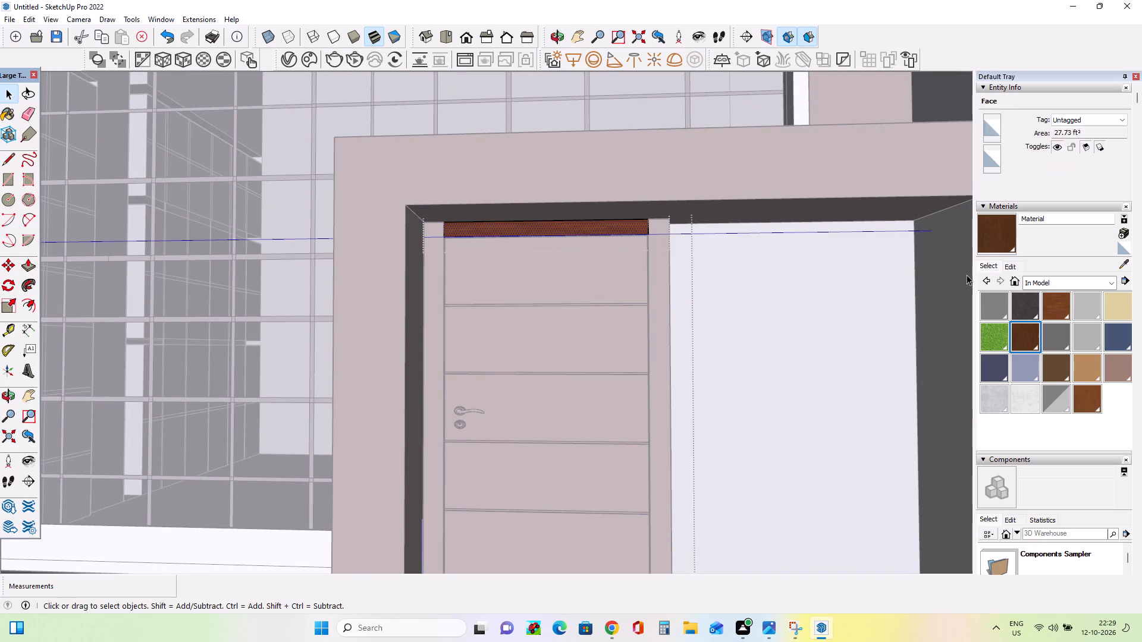
pyautogui.click(992, 225)
pyautogui.click(627, 231)
pyautogui.scroll(-10, 630, 249)
pyautogui.moveTo(651, 311); pyautogui.dragTo(682, 404, button='middle')
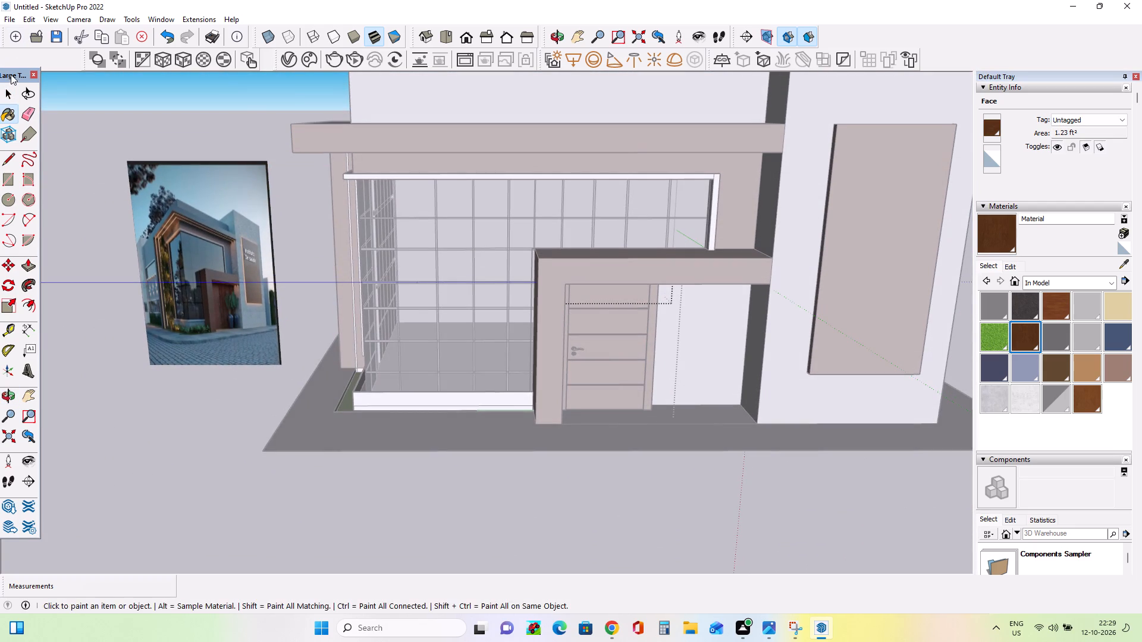
pyautogui.click(15, 90)
pyautogui.doubleClick(91, 134)
pyautogui.moveTo(316, 384); pyautogui.dragTo(301, 277, button='middle')
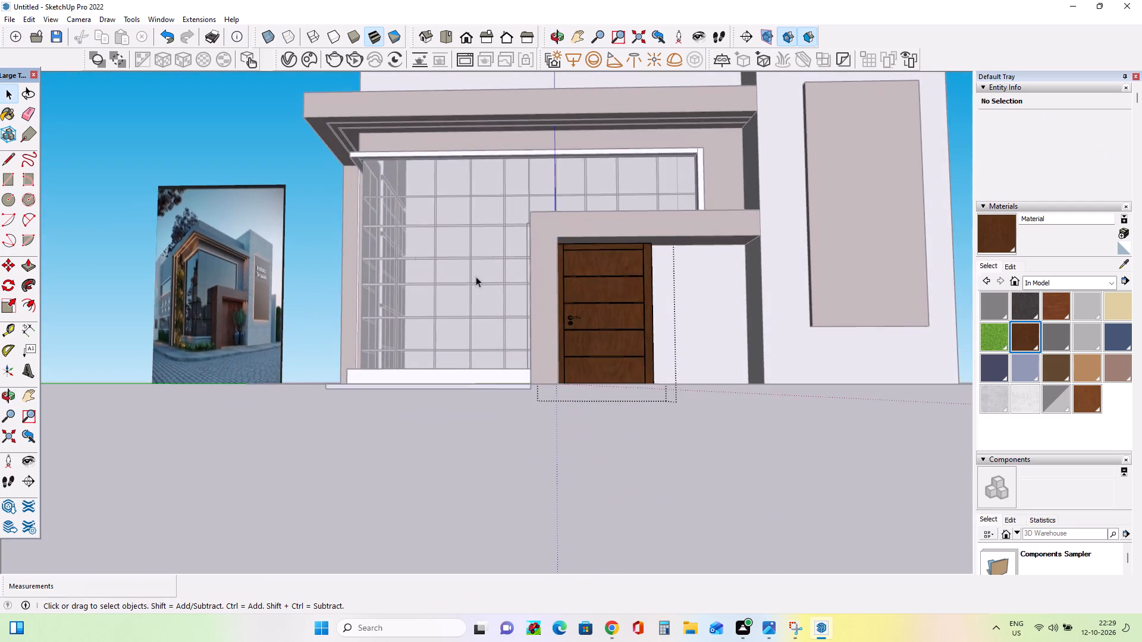
pyautogui.scroll(2, 599, 295)
pyautogui.scroll(-3, 595, 299)
pyautogui.doubleClick(437, 483)
# Examine the building's front facade and wood-finished entrance door from several angles alongside the reference image.
pyautogui.moveTo(456, 442); pyautogui.dragTo(477, 477, button='middle')
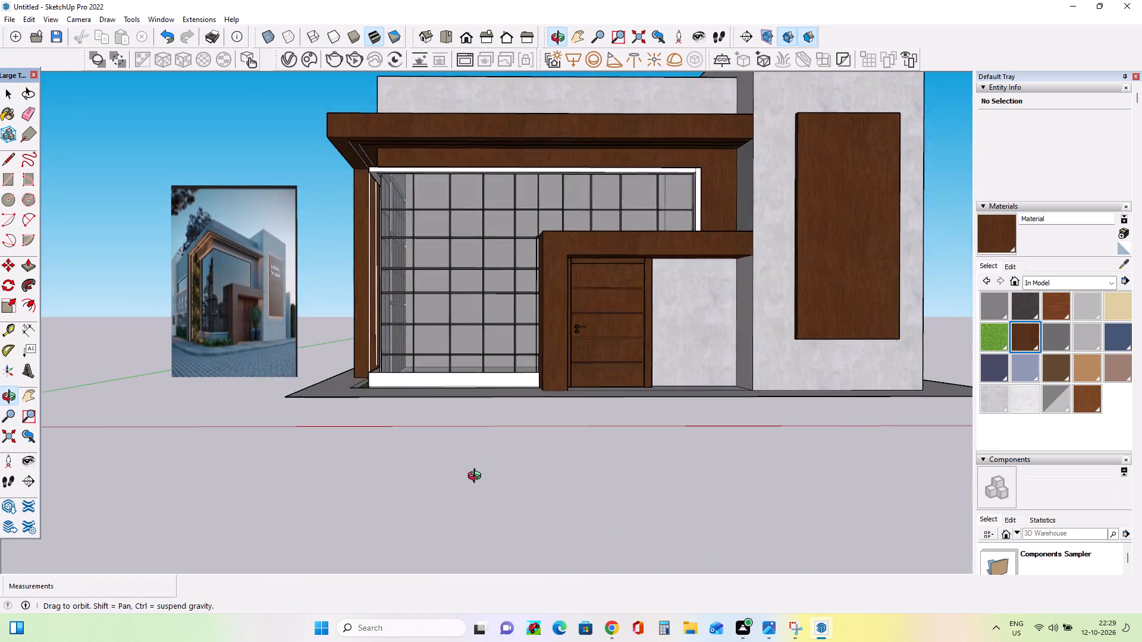
pyautogui.moveTo(477, 477); pyautogui.dragTo(472, 512, button='middle')
pyautogui.scroll(-7, 472, 512)
pyautogui.scroll(2, 561, 461)
pyautogui.moveTo(632, 448); pyautogui.dragTo(619, 408, button='middle')
pyautogui.scroll(4, 606, 394)
pyautogui.moveTo(614, 397); pyautogui.dragTo(626, 420, button='middle')
pyautogui.scroll(-2, 638, 442)
pyautogui.moveTo(638, 443); pyautogui.dragTo(632, 424, button='middle')
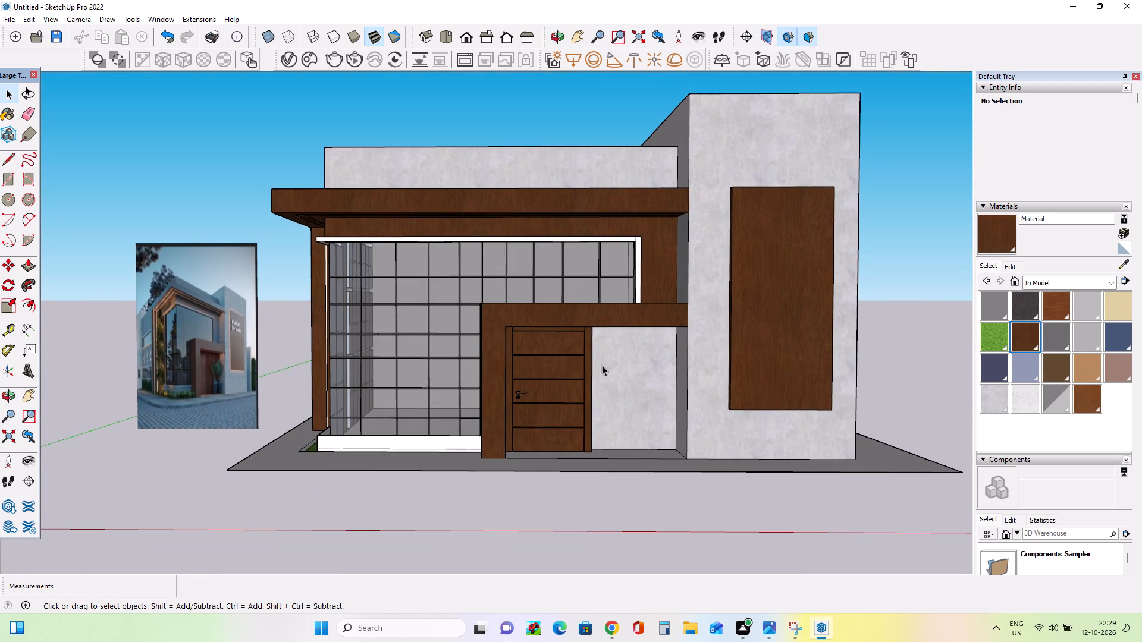
pyautogui.scroll(-3, 595, 369)
pyautogui.moveTo(550, 429); pyautogui.dragTo(717, 474, button='middle')
pyautogui.scroll(2, 663, 408)
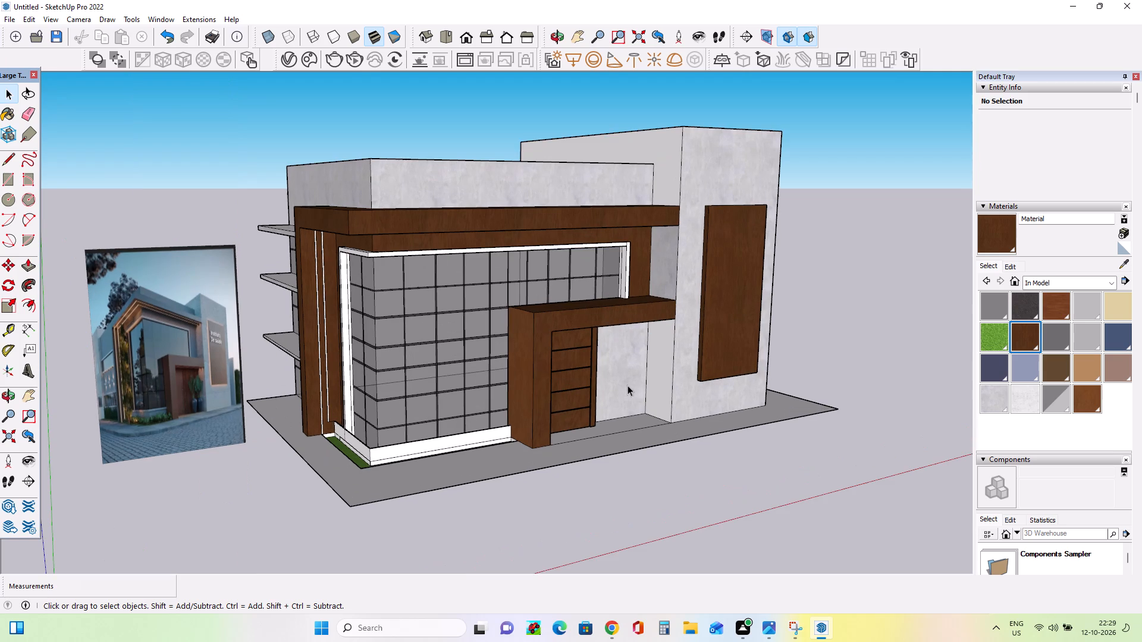
pyautogui.moveTo(622, 388); pyautogui.dragTo(608, 381, button='middle')
pyautogui.moveTo(637, 385); pyautogui.dragTo(630, 382, button='middle')
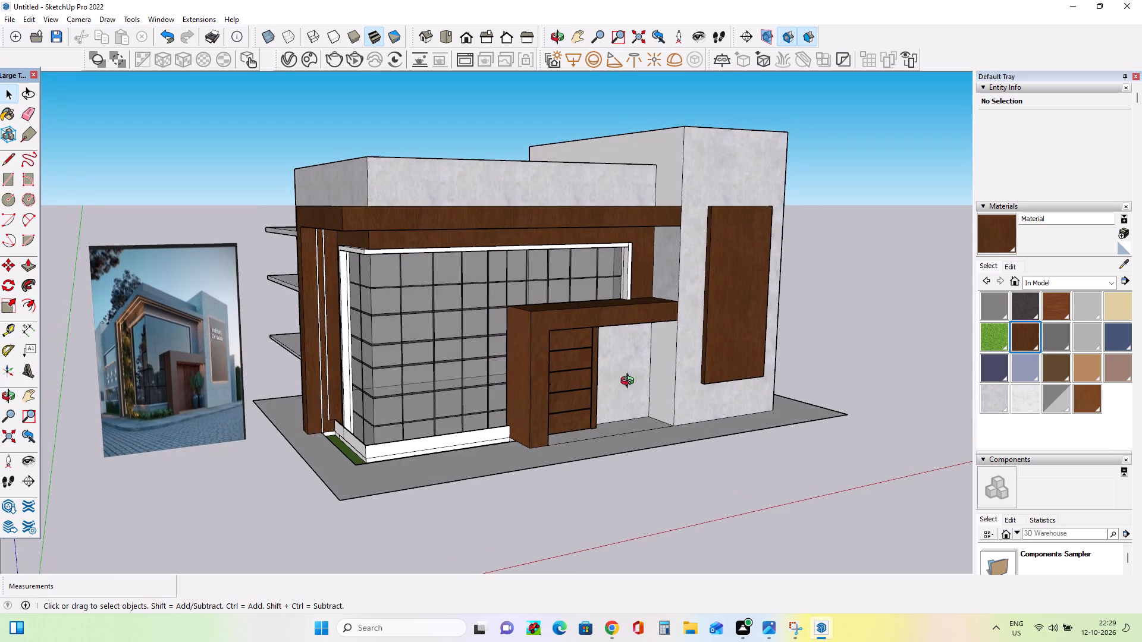
pyautogui.moveTo(630, 382); pyautogui.dragTo(514, 389, button='middle')
pyautogui.scroll(3, 629, 518)
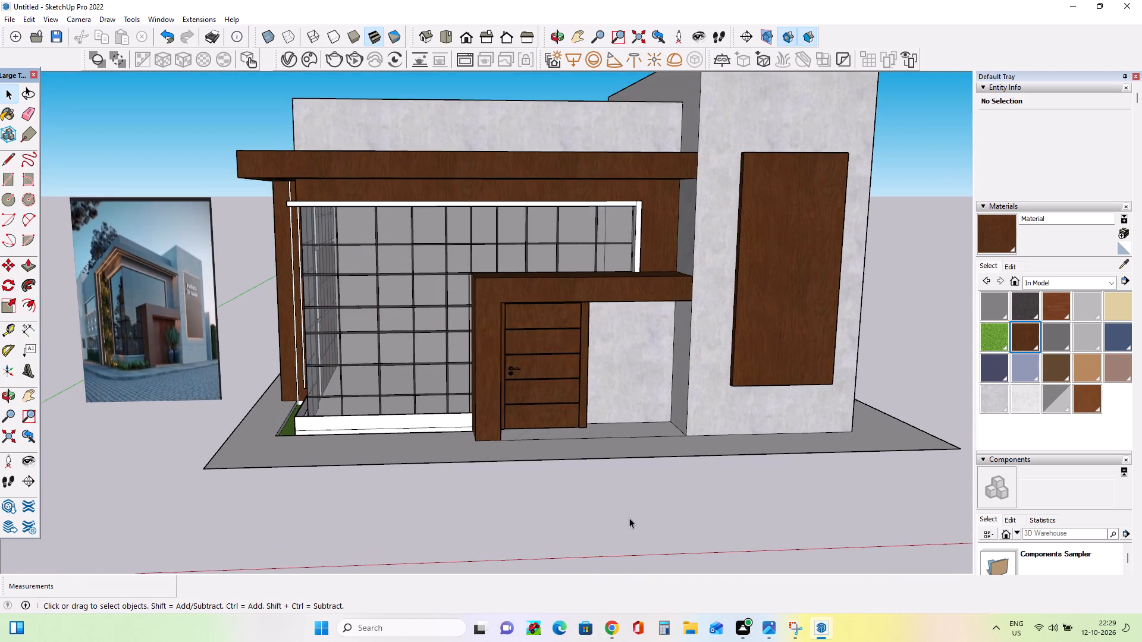
# Paint the recessed wall face beside the entrance door with the dark wood named Material.
pyautogui.scroll(1, 629, 518)
pyautogui.moveTo(594, 518); pyautogui.dragTo(561, 520, button='middle')
pyautogui.scroll(6, 588, 403)
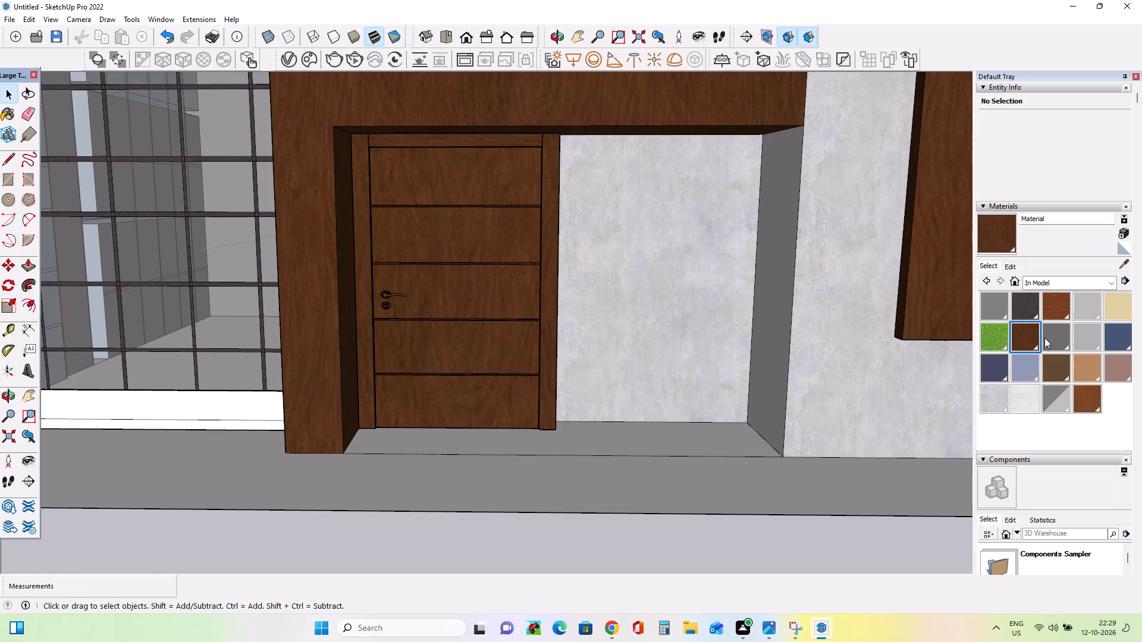
pyautogui.click(980, 244)
pyautogui.click(653, 288)
# Draw a narrow full-height rectangle, about 1 7/16" by 7' 2 1/8", on the recessed wall just beside the door frame.
pyautogui.moveTo(676, 367); pyautogui.dragTo(644, 376, button='middle')
pyautogui.moveTo(645, 369); pyautogui.dragTo(657, 369, button='middle')
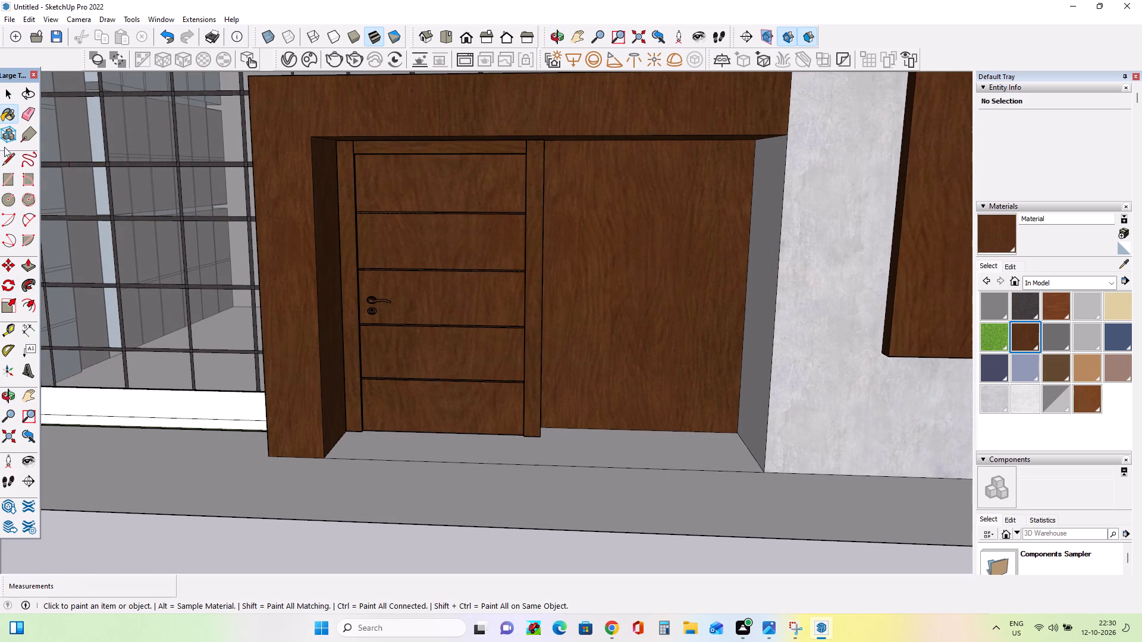
pyautogui.click(5, 184)
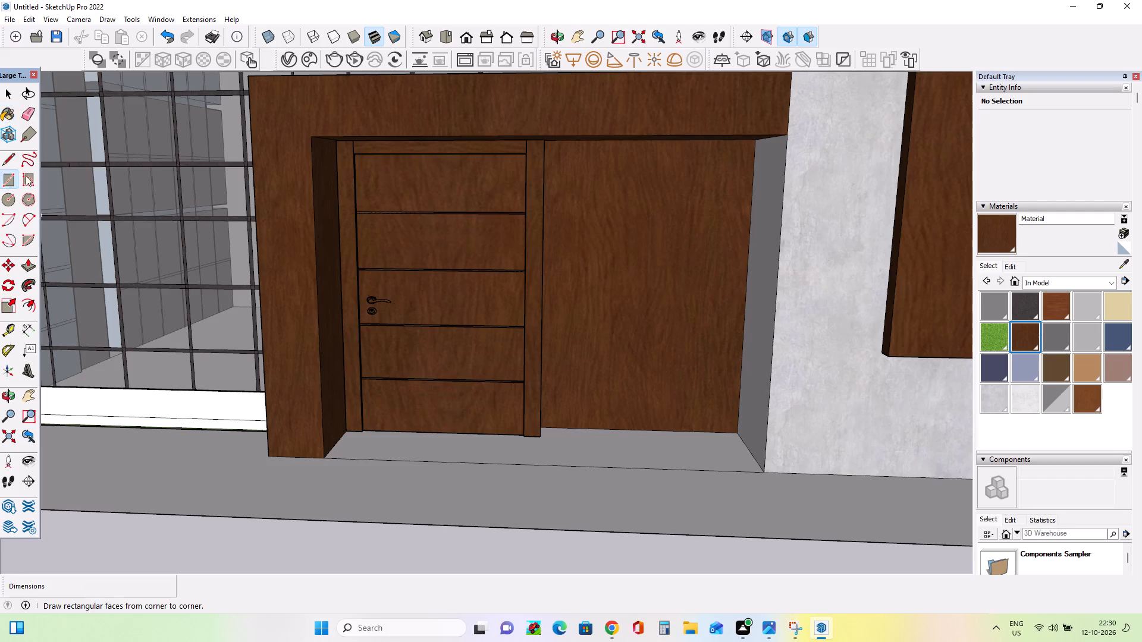
pyautogui.moveTo(605, 437); pyautogui.dragTo(557, 466, button='middle')
pyautogui.scroll(5, 518, 443)
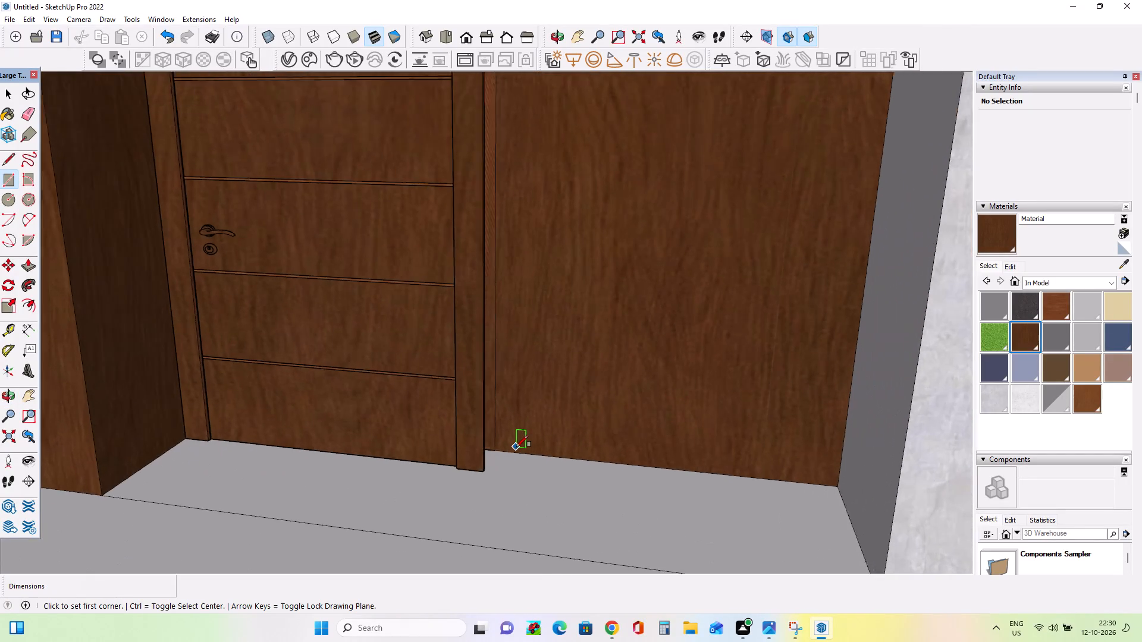
pyautogui.scroll(1, 516, 447)
pyautogui.moveTo(501, 454); pyautogui.dragTo(516, 448, button='middle')
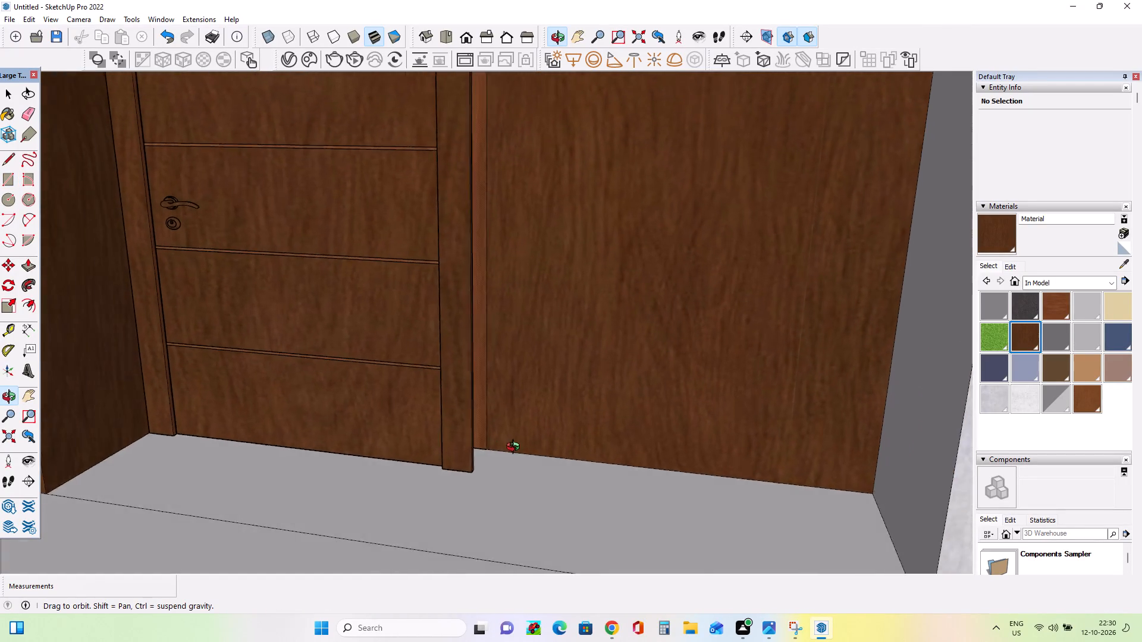
pyautogui.moveTo(516, 448); pyautogui.dragTo(545, 442, button='middle')
pyautogui.click(535, 442)
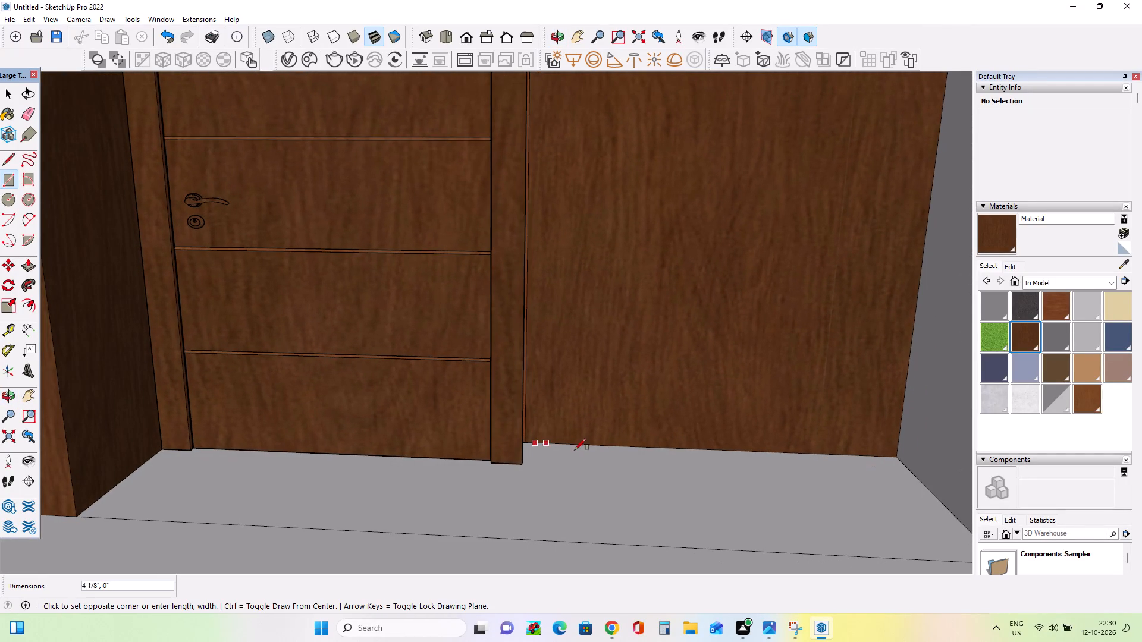
pyautogui.scroll(-13, 571, 408)
pyautogui.moveTo(583, 331); pyautogui.dragTo(579, 292, button='middle')
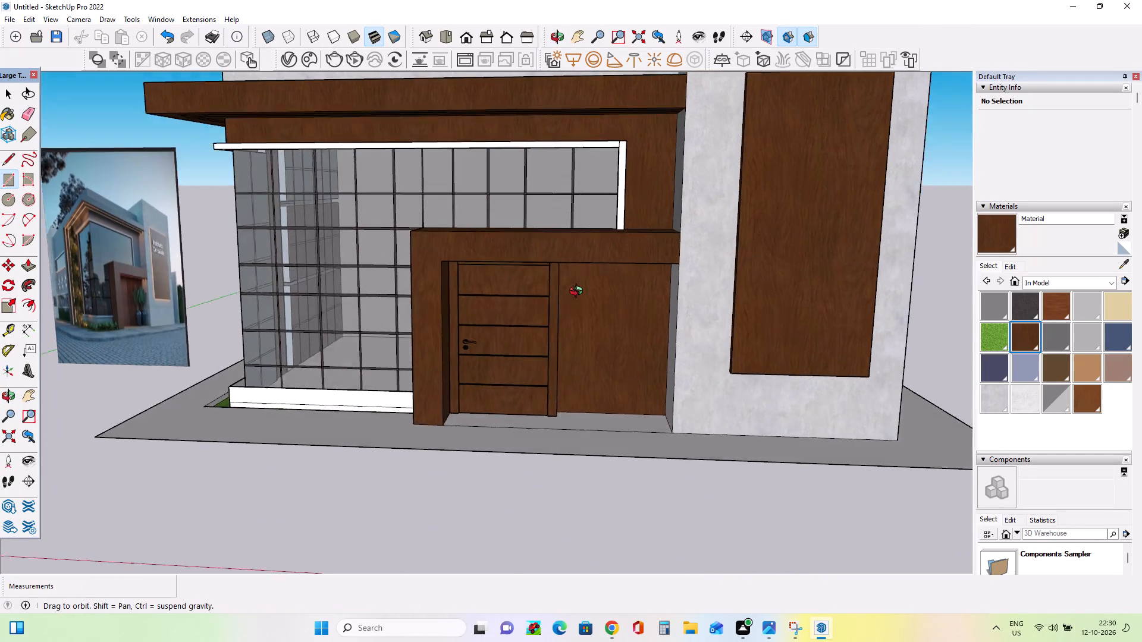
pyautogui.moveTo(579, 292); pyautogui.dragTo(579, 230, button='middle')
pyautogui.scroll(12, 573, 233)
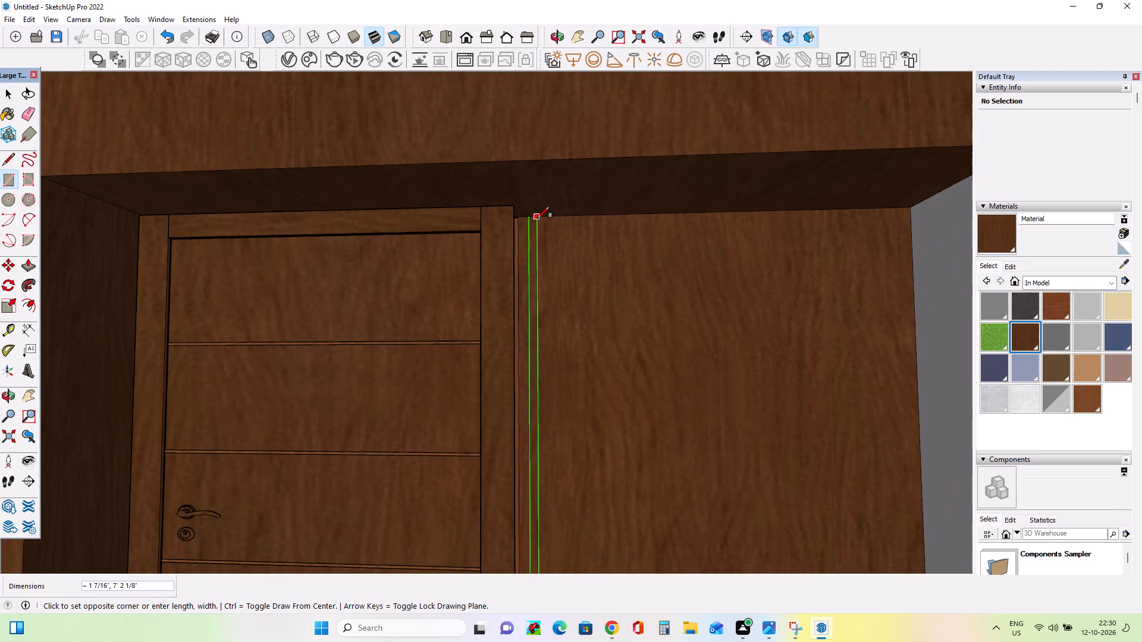
pyautogui.click(539, 218)
# Copy the narrow strip's face and both vertical edges 2 1/2" along the wall away from the door, and array it as 15 copies.
pyautogui.moveTo(598, 255); pyautogui.dragTo(597, 260, button='middle')
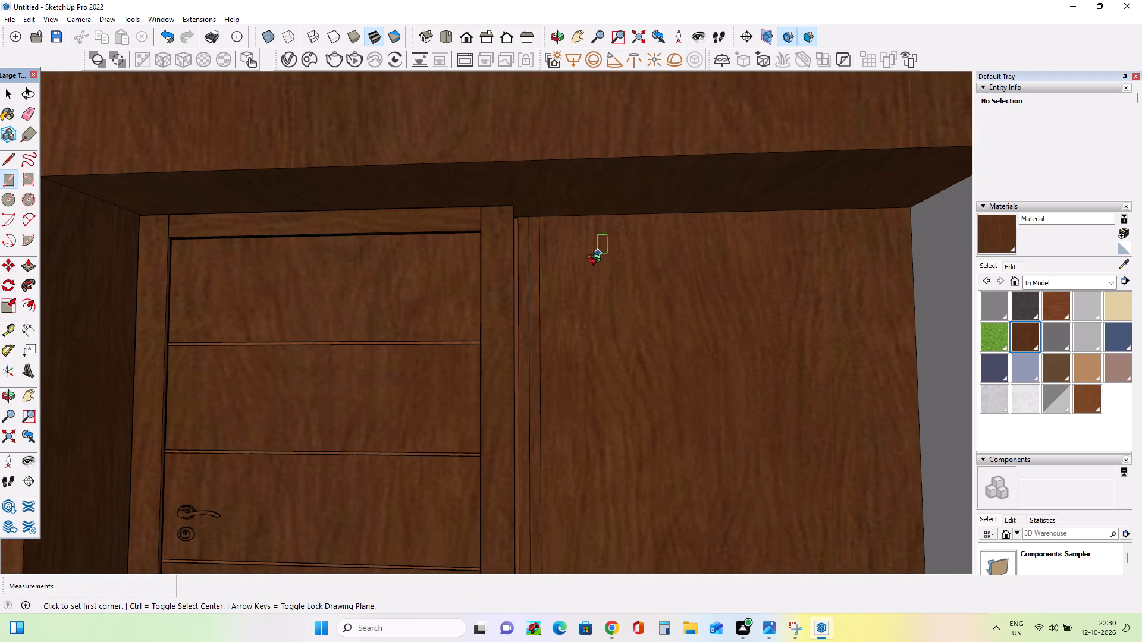
pyautogui.moveTo(597, 260); pyautogui.dragTo(595, 272, button='middle')
pyautogui.scroll(-13, 620, 288)
pyautogui.scroll(3, 642, 546)
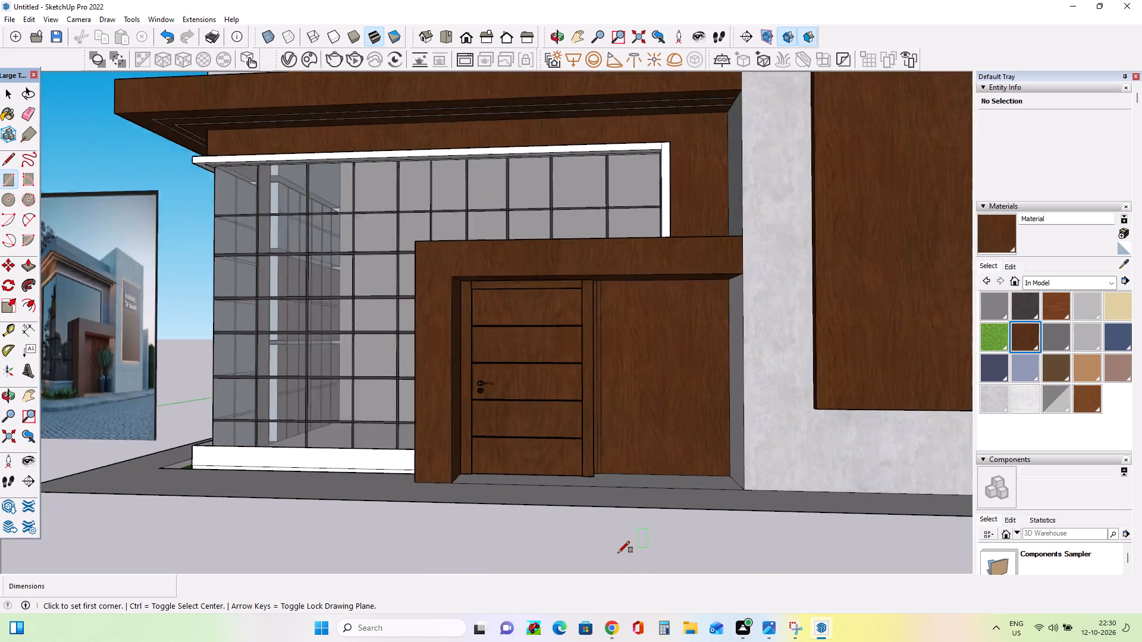
pyautogui.scroll(8, 618, 553)
pyautogui.moveTo(648, 432); pyautogui.dragTo(638, 475, button='middle')
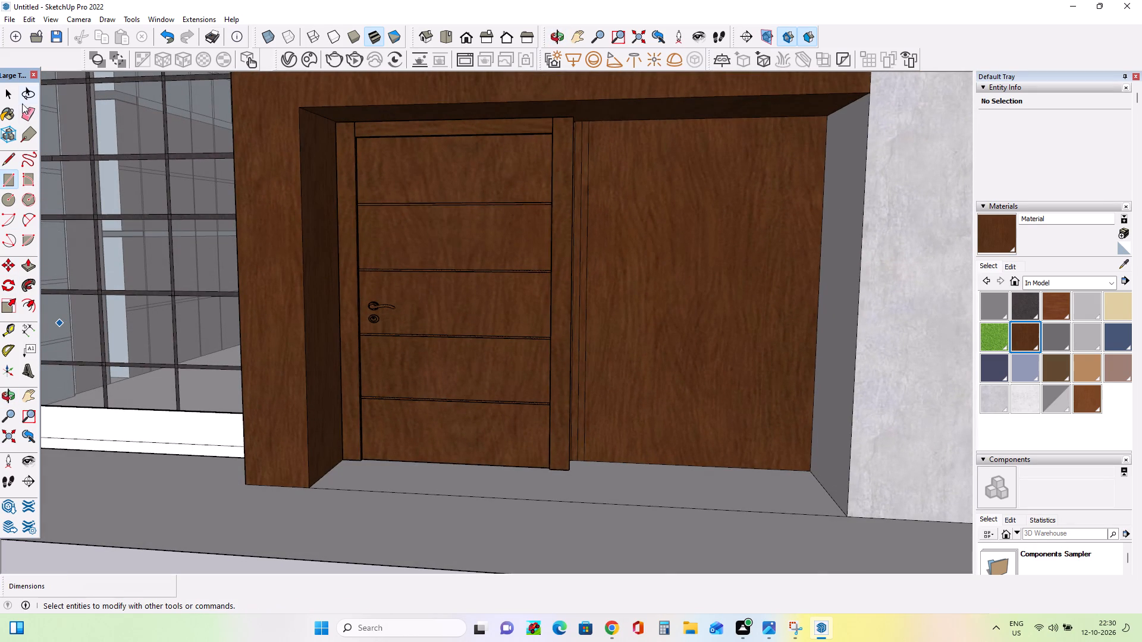
pyautogui.click(15, 97)
pyautogui.scroll(7, 682, 415)
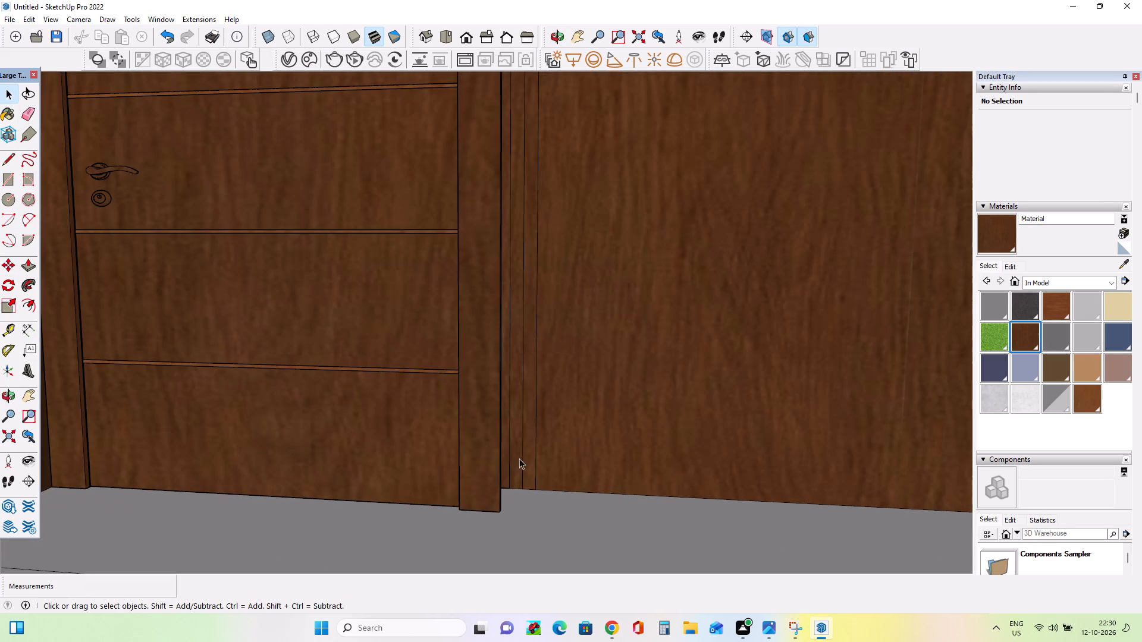
pyautogui.click(525, 462)
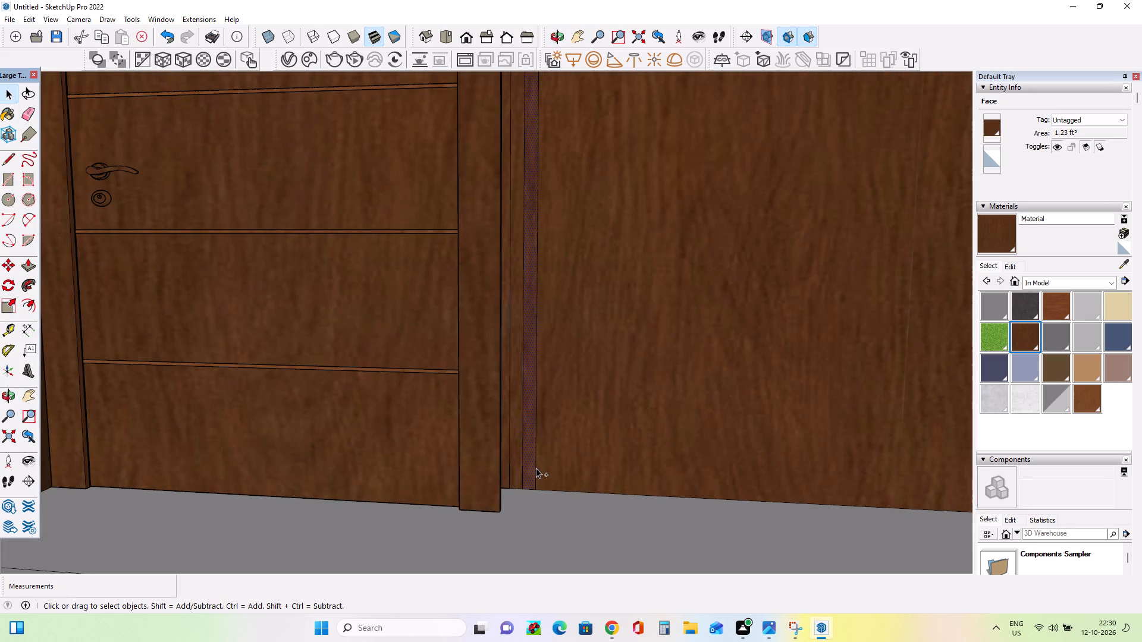
pyautogui.keyDown('ctrl'); pyautogui.click(536, 468); pyautogui.keyUp('ctrl')
pyautogui.keyDown('ctrl'); pyautogui.scroll(7, 529, 473); pyautogui.keyUp('ctrl')
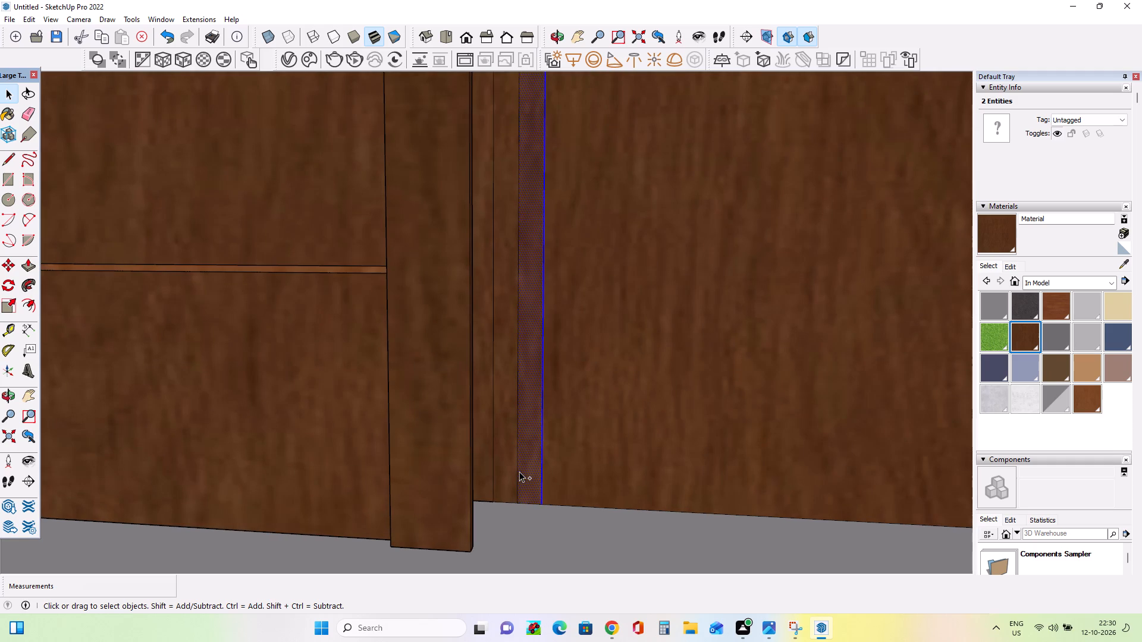
pyautogui.keyDown('ctrl'); pyautogui.click(519, 471); pyautogui.keyUp('ctrl')
pyautogui.keyDown('ctrl'); pyautogui.click(518, 475); pyautogui.keyUp('ctrl')
pyautogui.keyDown('ctrl'); pyautogui.click(517, 477); pyautogui.keyUp('ctrl')
pyautogui.keyDown('ctrl'); pyautogui.scroll(1, 519, 479); pyautogui.keyUp('ctrl')
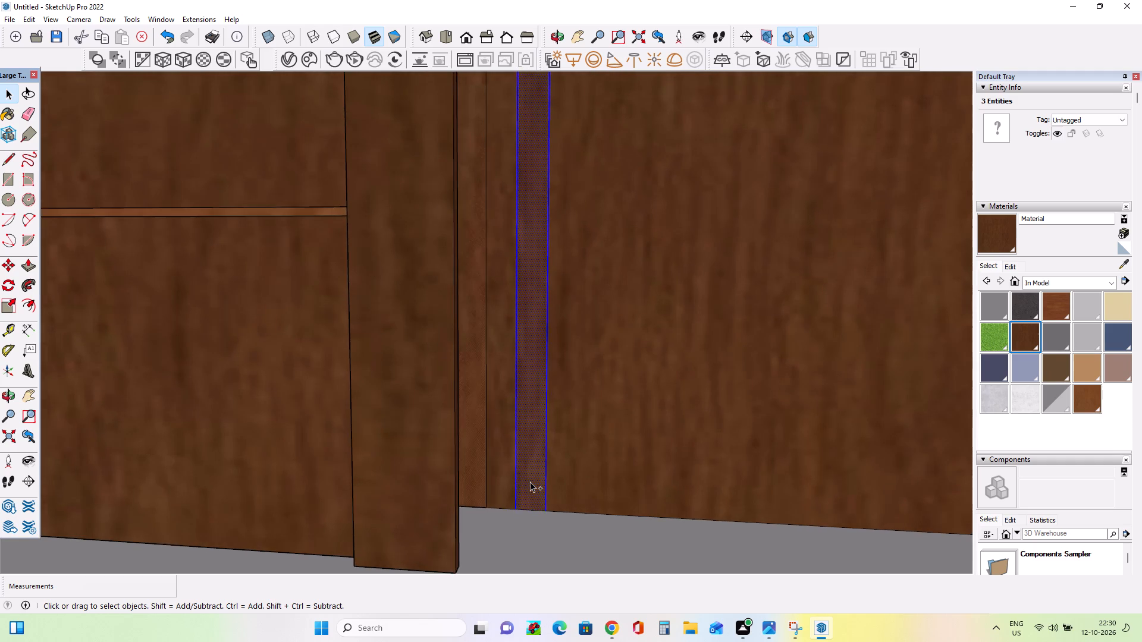
pyautogui.keyDown('ctrl'); pyautogui.scroll(2, 532, 482); pyautogui.keyUp('ctrl')
pyautogui.click(11, 267)
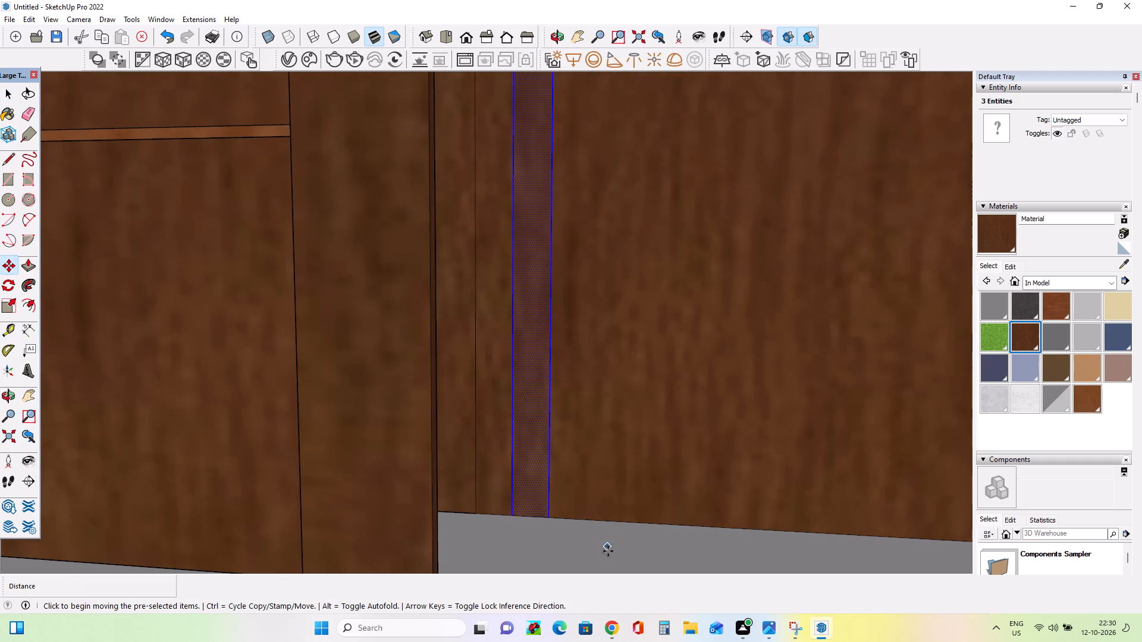
pyautogui.click(550, 519)
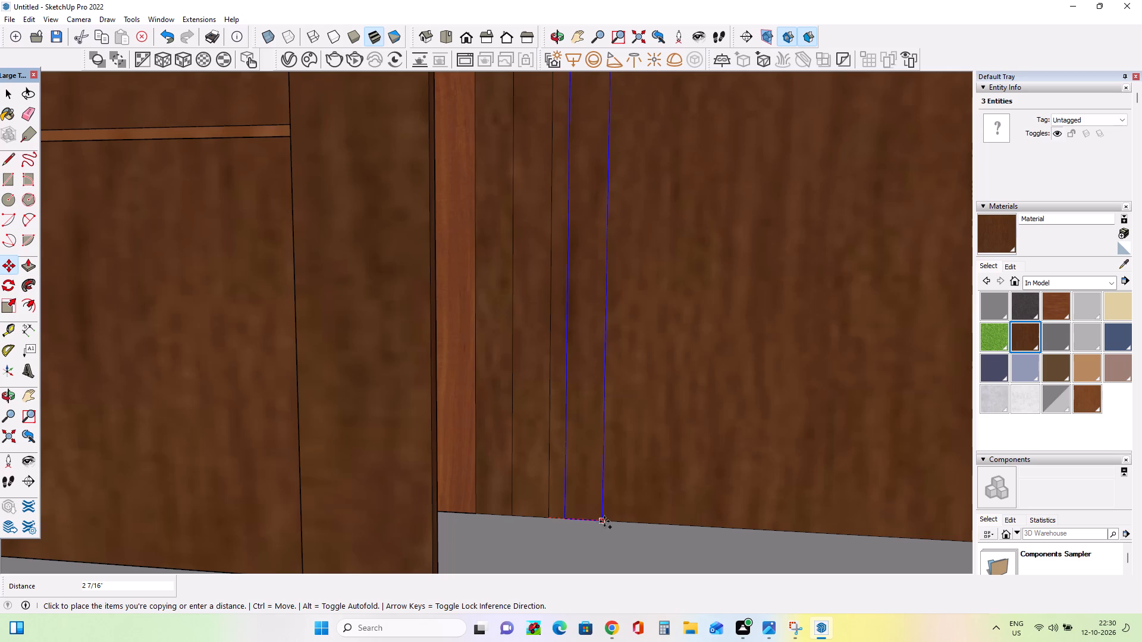
pyautogui.click(604, 521)
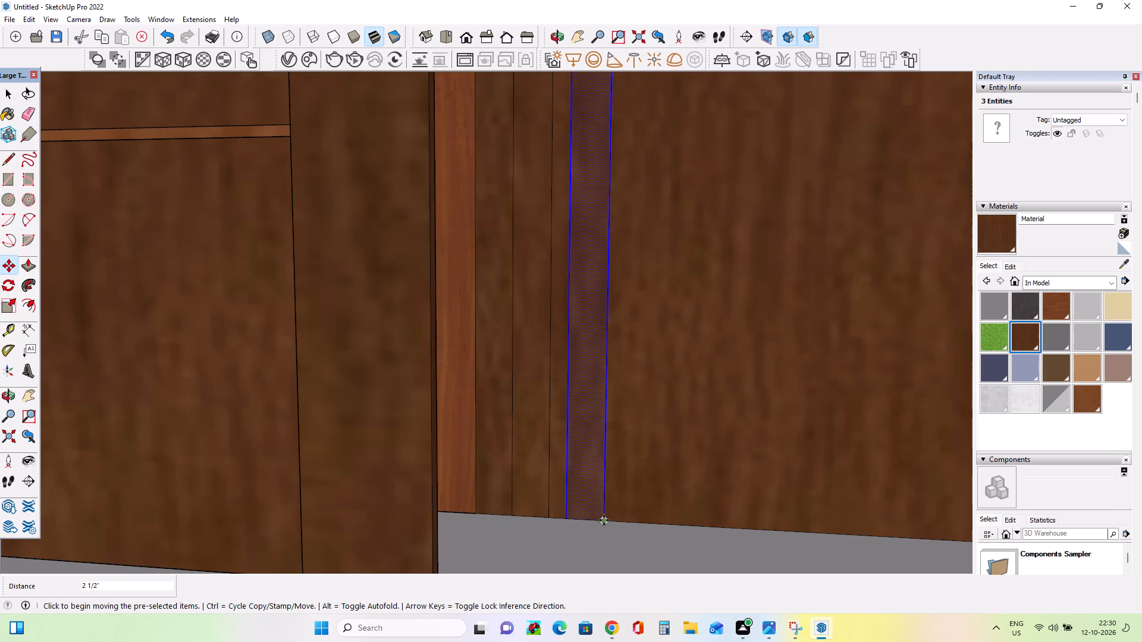
pyautogui.hotkey('shift', '*')
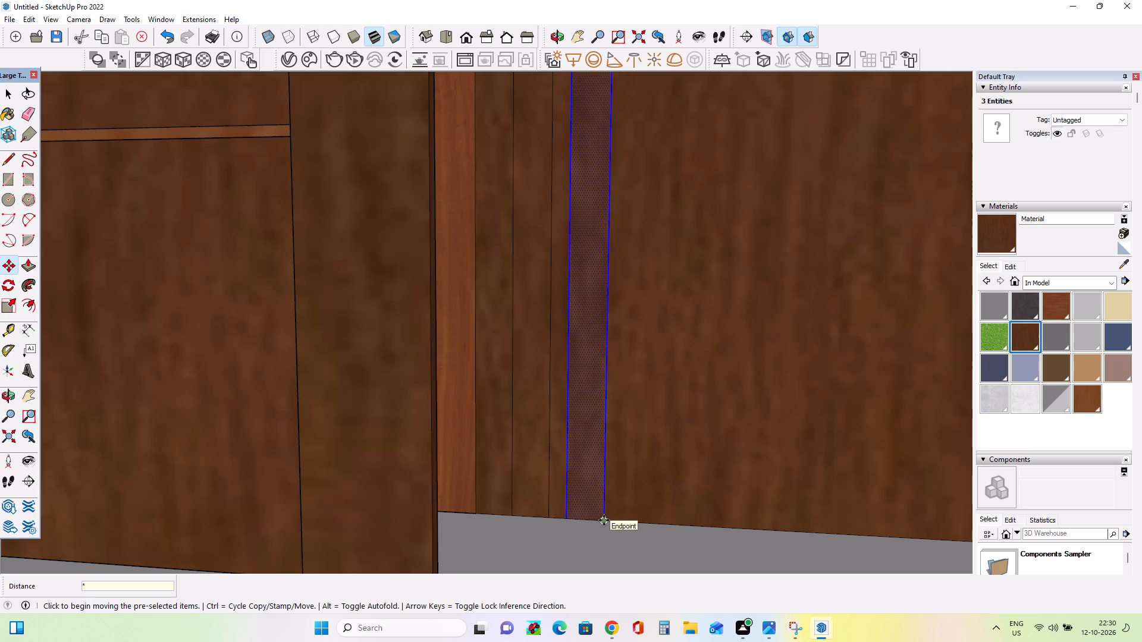
pyautogui.write('15')
pyautogui.press('Return')
# Extrude the strip nearest the door frame outward 5 1/2" to form the first vertical slat.
pyautogui.scroll(-6, 603, 520)
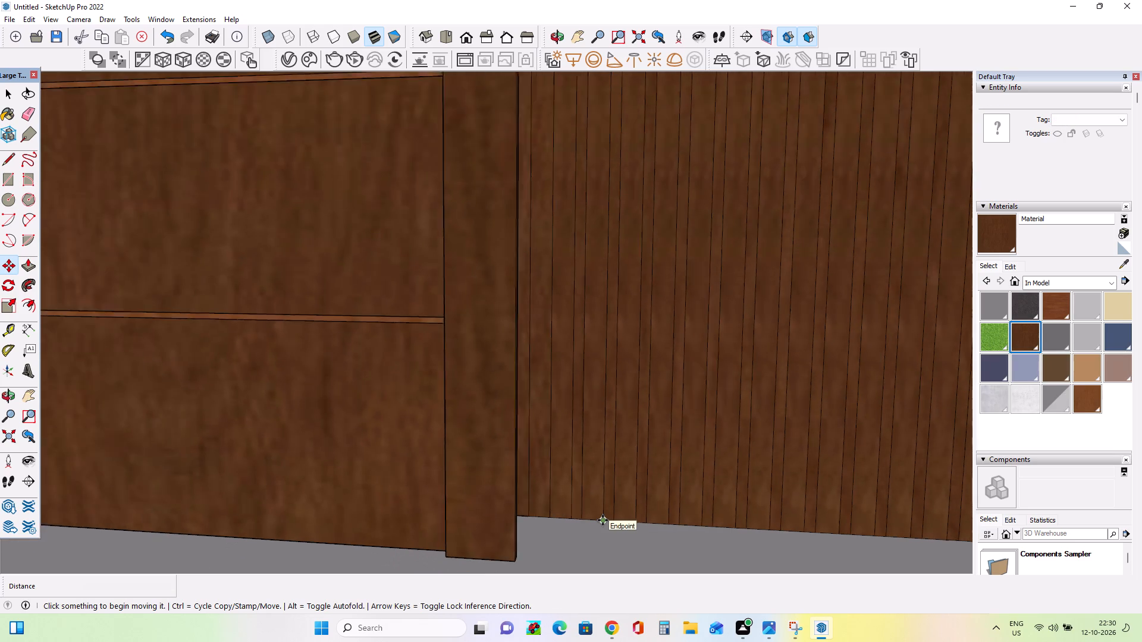
pyautogui.scroll(-11, 603, 520)
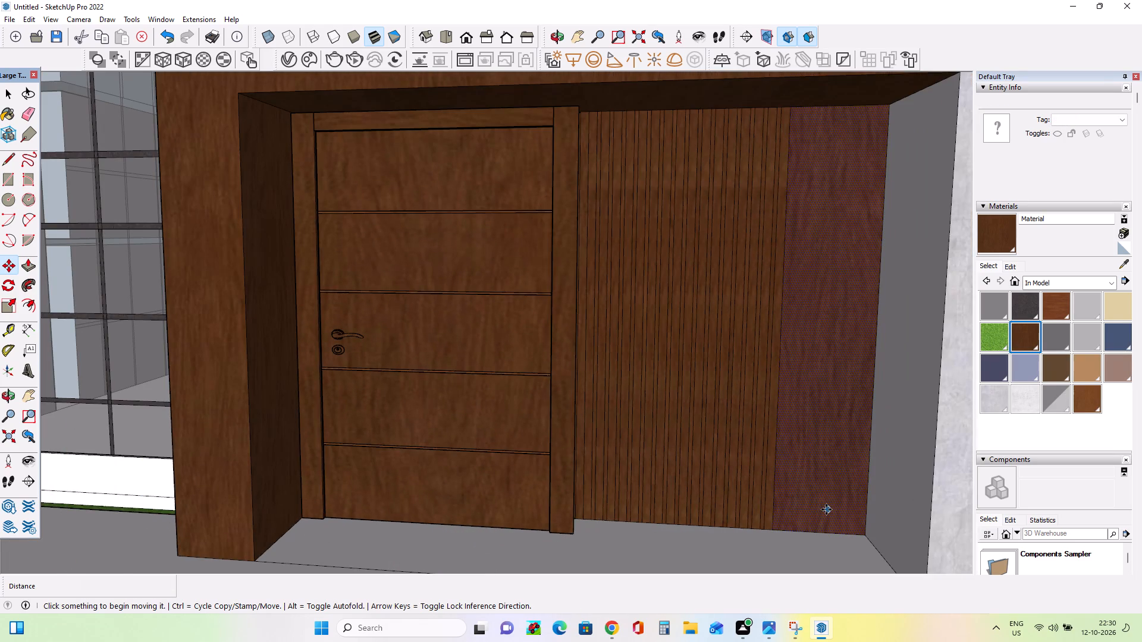
pyautogui.scroll(10, 826, 509)
pyautogui.scroll(-8, 821, 512)
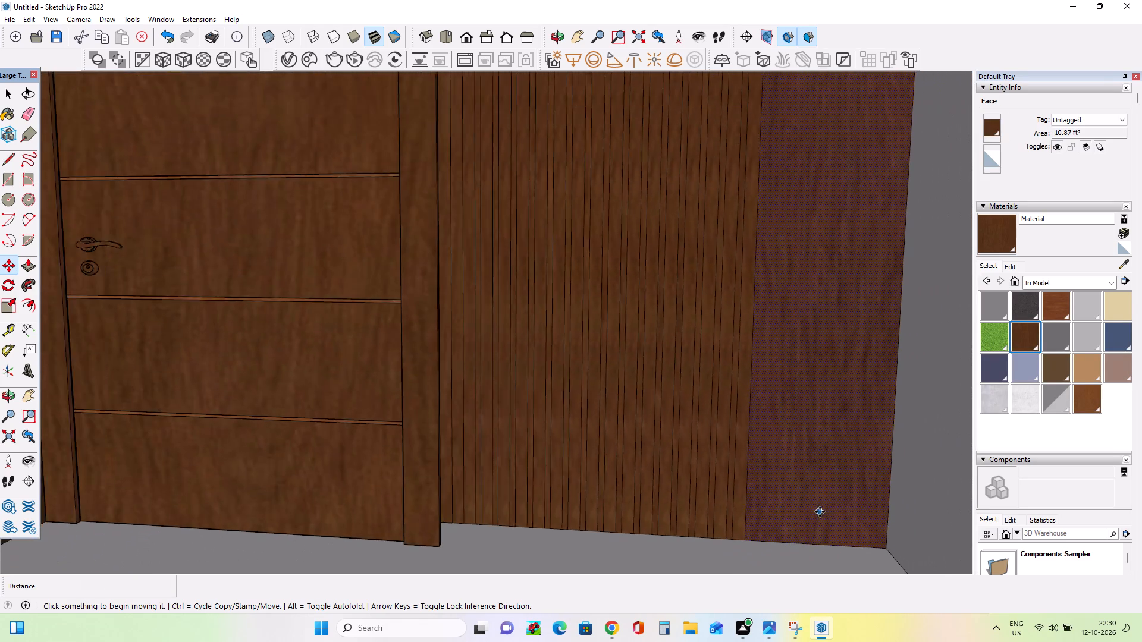
pyautogui.scroll(-2, 820, 512)
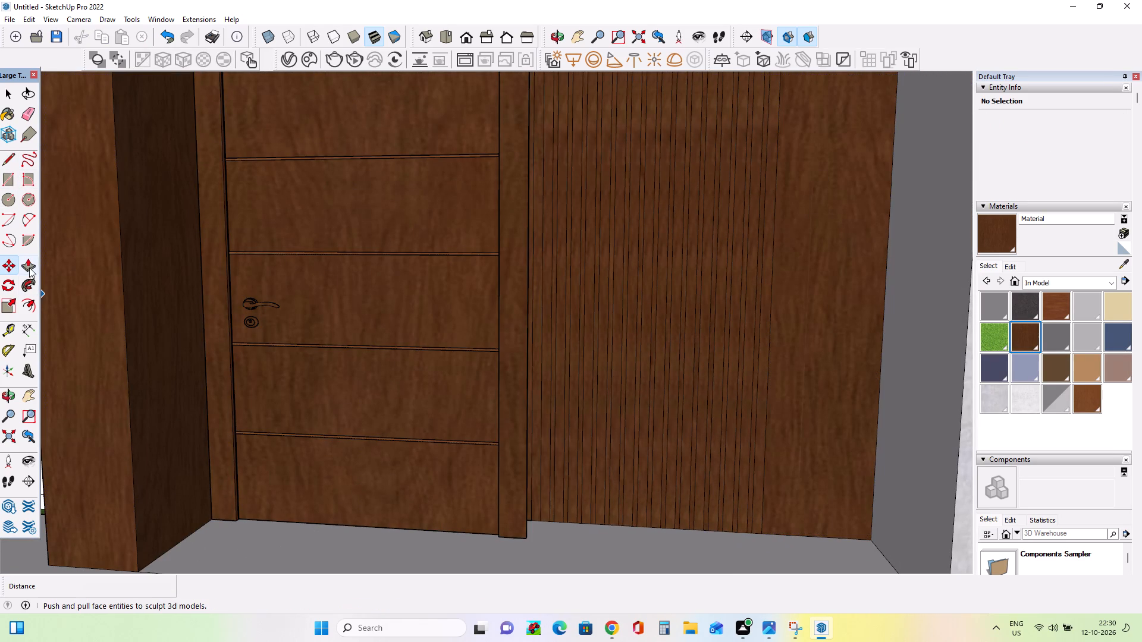
pyautogui.click(29, 267)
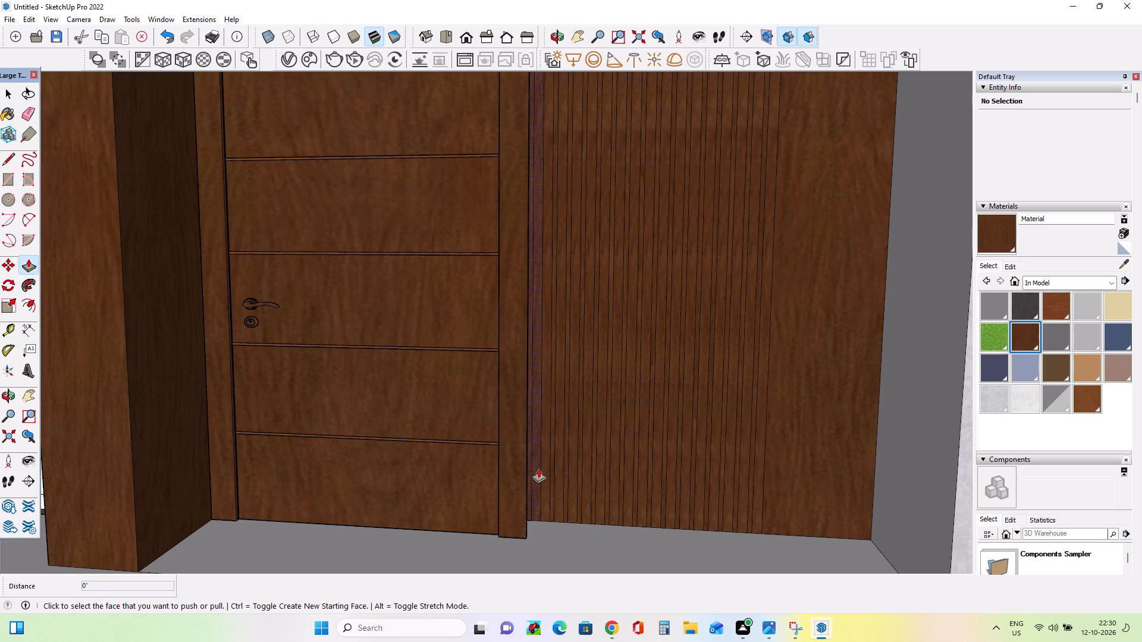
pyautogui.click(538, 468)
pyautogui.press('Escape')
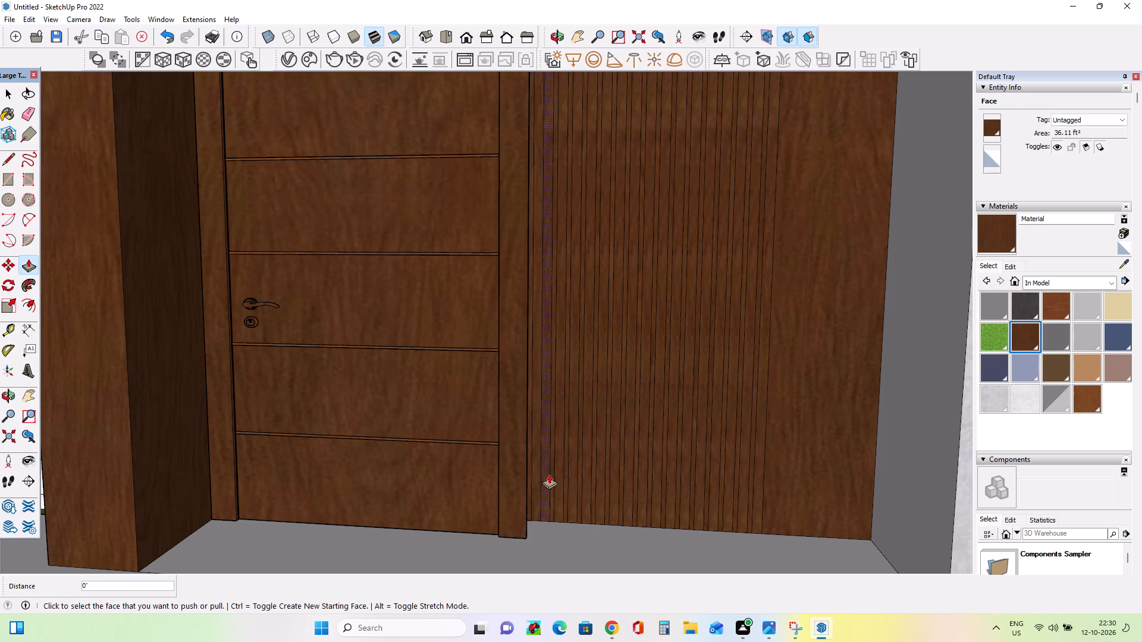
pyautogui.click(549, 474)
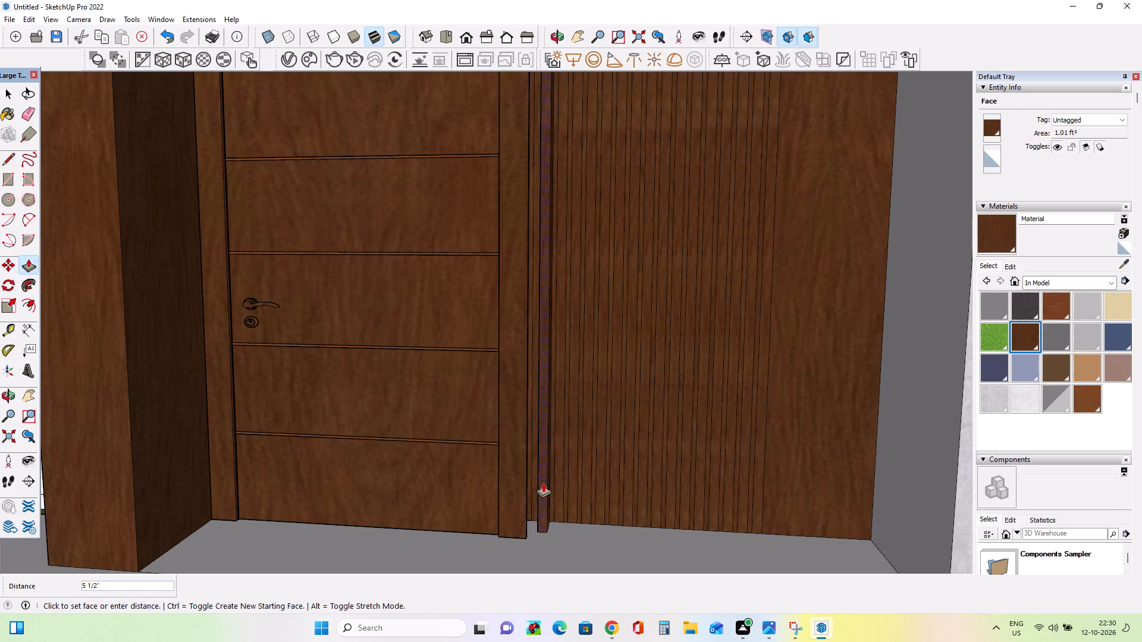
pyautogui.click(543, 483)
# Extrude the next four narrow strips outward 5 1/2", matching each to the depth of the first slat.
pyautogui.moveTo(636, 512); pyautogui.dragTo(514, 522, button='middle')
pyautogui.scroll(3, 508, 500)
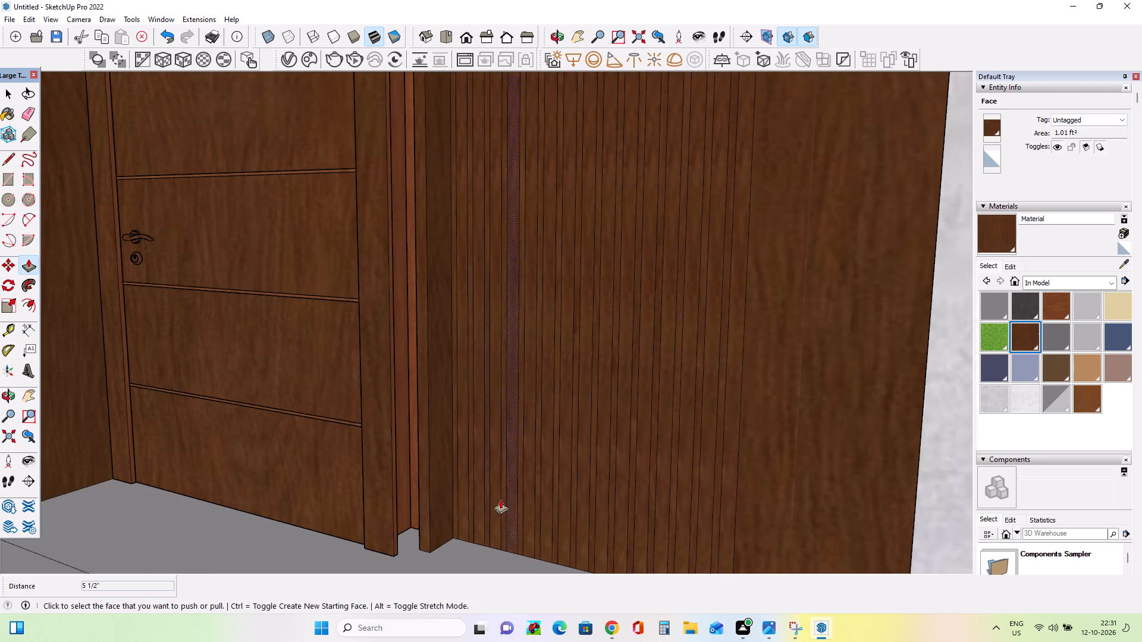
pyautogui.click(466, 489)
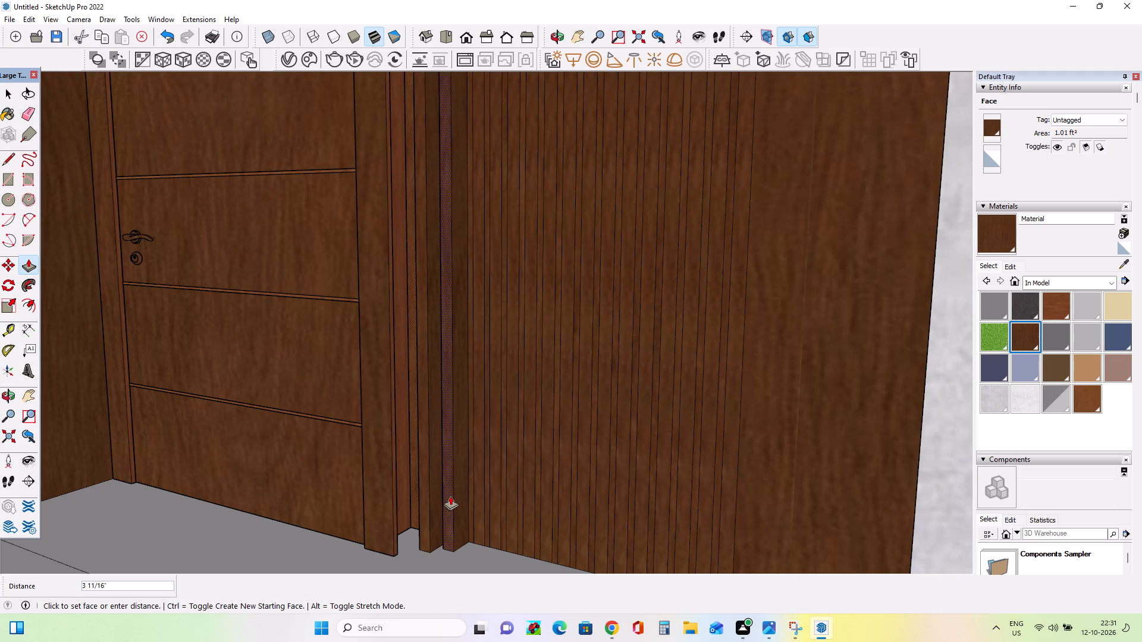
pyautogui.click(423, 468)
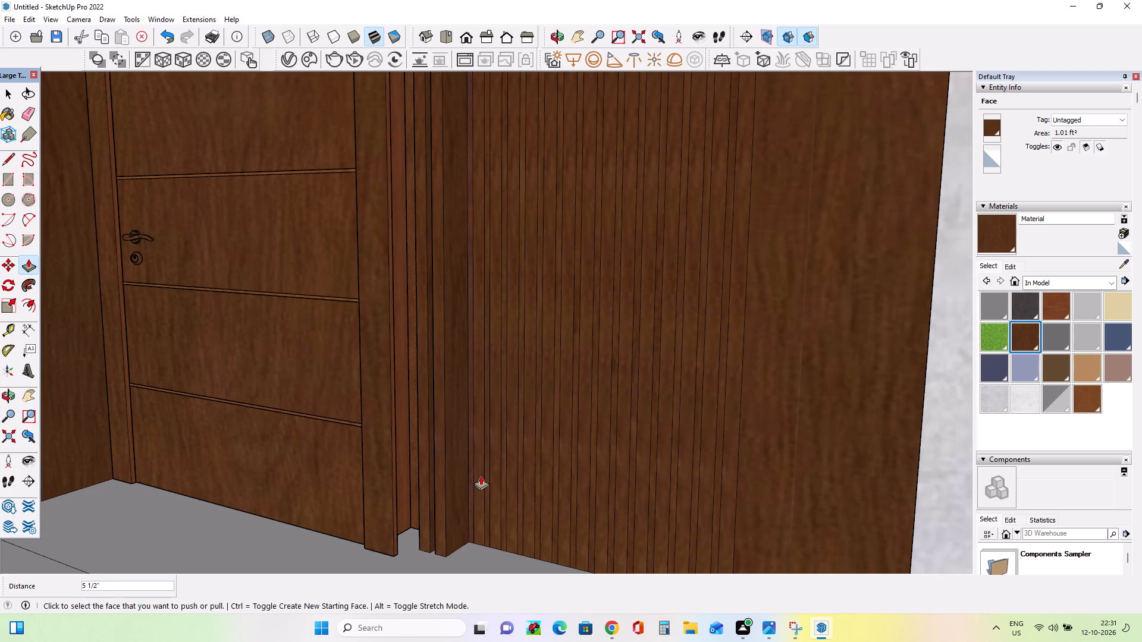
pyautogui.click(482, 478)
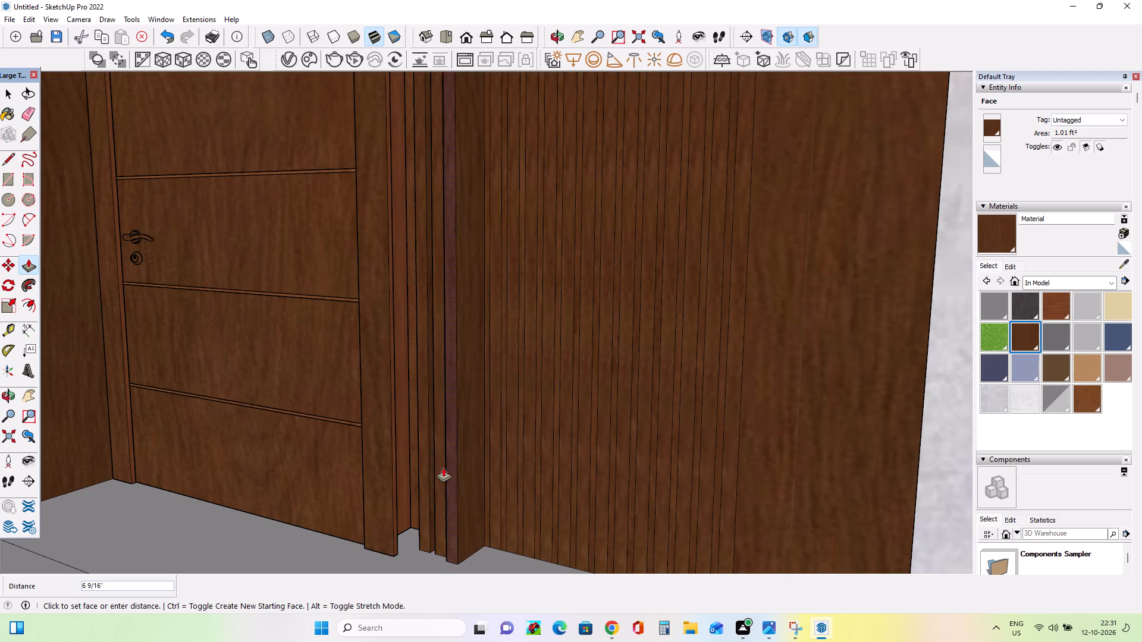
pyautogui.click(439, 449)
pyautogui.scroll(4, 501, 519)
pyautogui.click(493, 506)
pyautogui.click(434, 474)
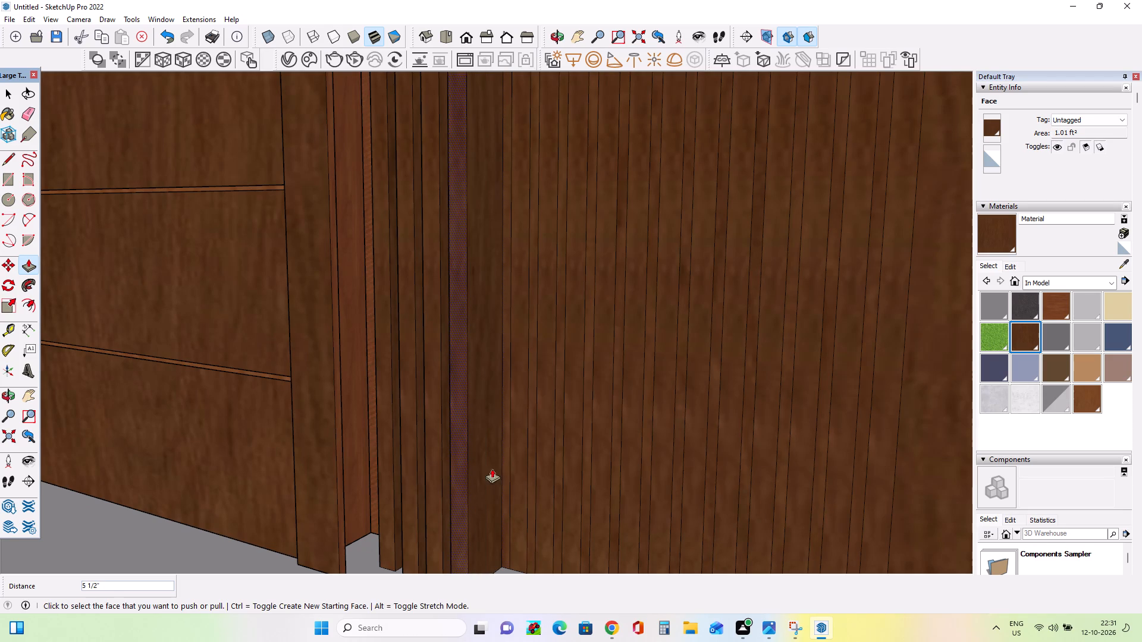
pyautogui.click(524, 468)
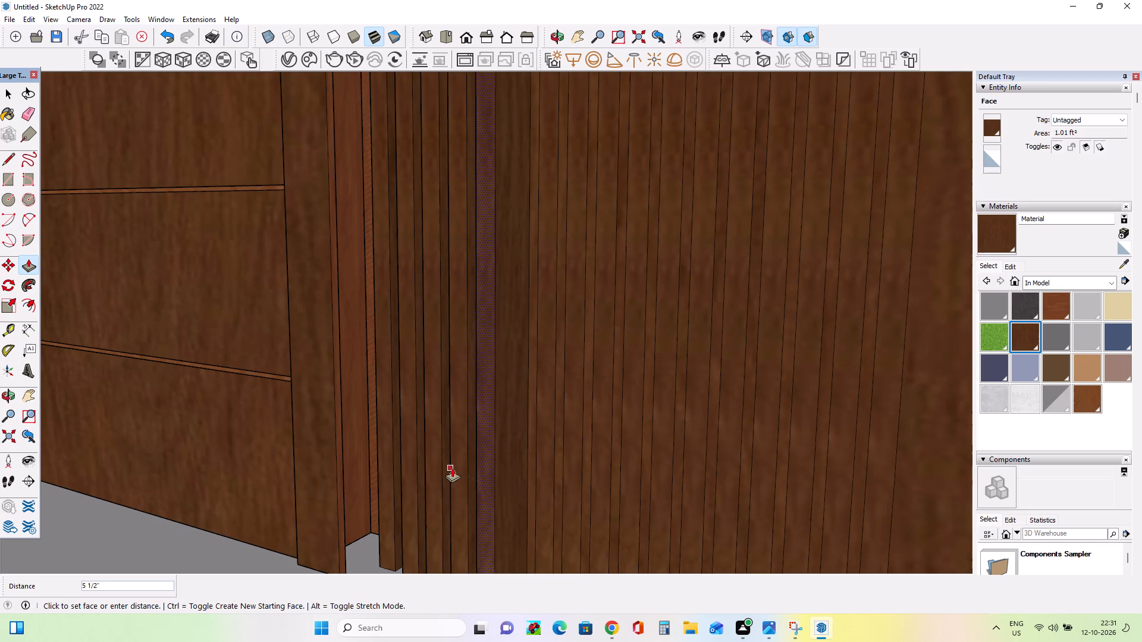
pyautogui.click(452, 468)
# Extrude the next five narrow strips outward 5 1/2", matching the depth of the finished slats beside the door.
pyautogui.moveTo(510, 479); pyautogui.dragTo(742, 495, button='middle')
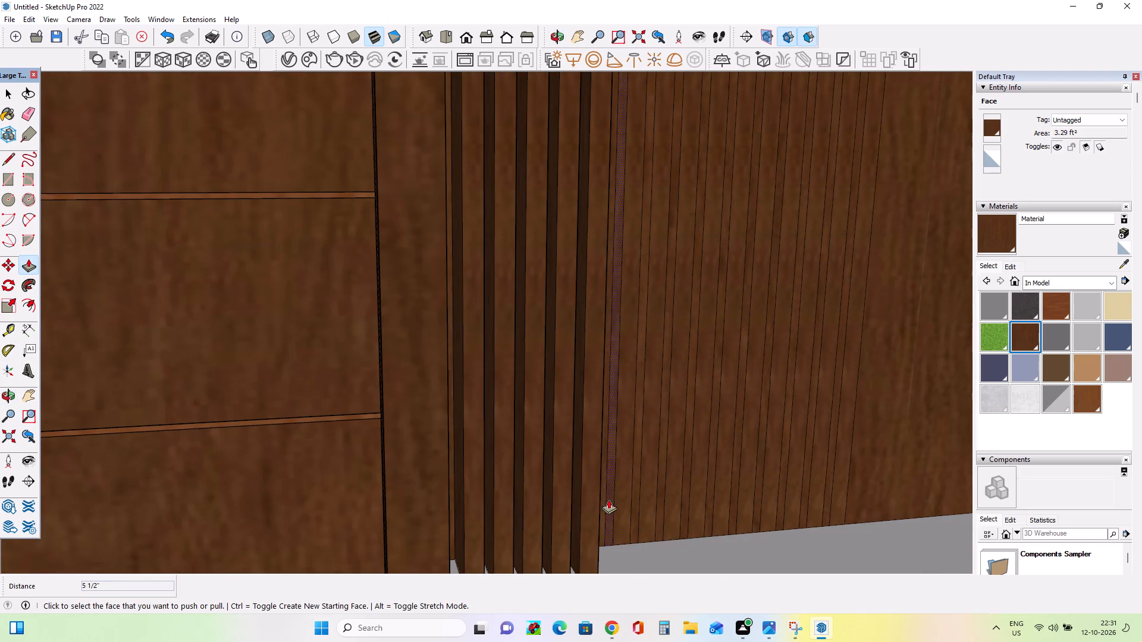
pyautogui.click(620, 502)
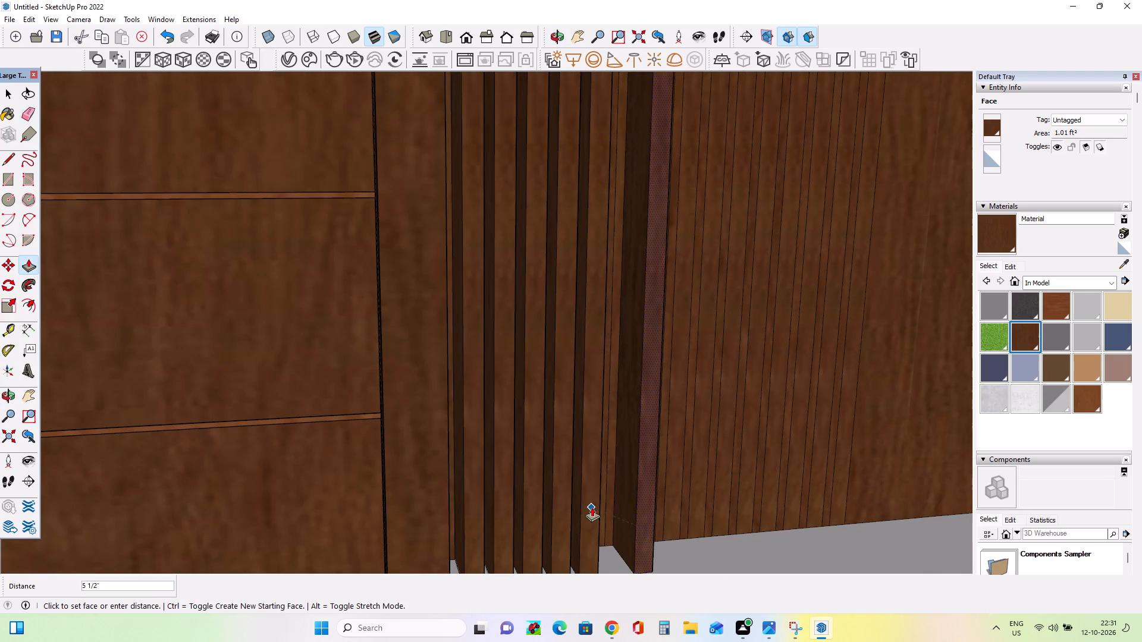
pyautogui.click(592, 507)
pyautogui.moveTo(700, 506); pyautogui.dragTo(556, 518, button='middle')
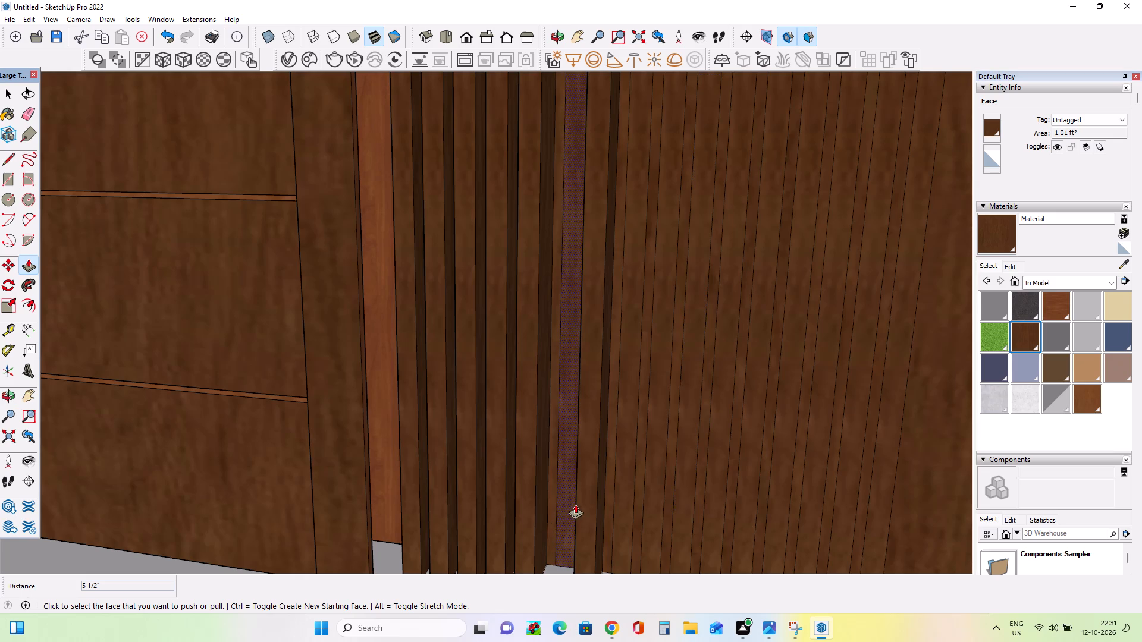
pyautogui.click(567, 523)
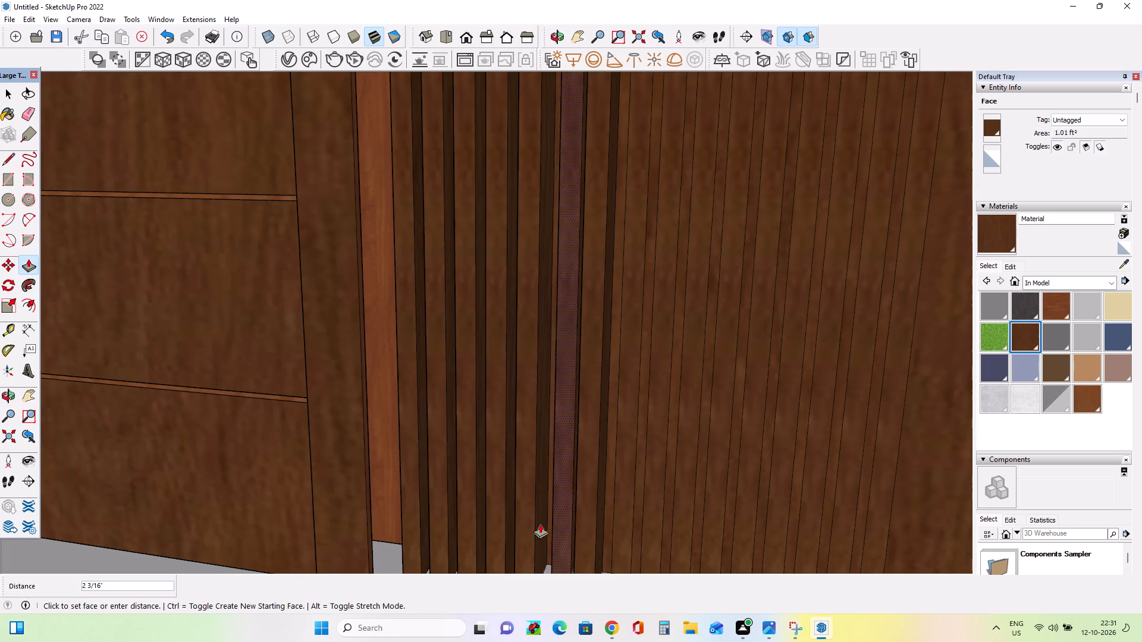
pyautogui.click(527, 521)
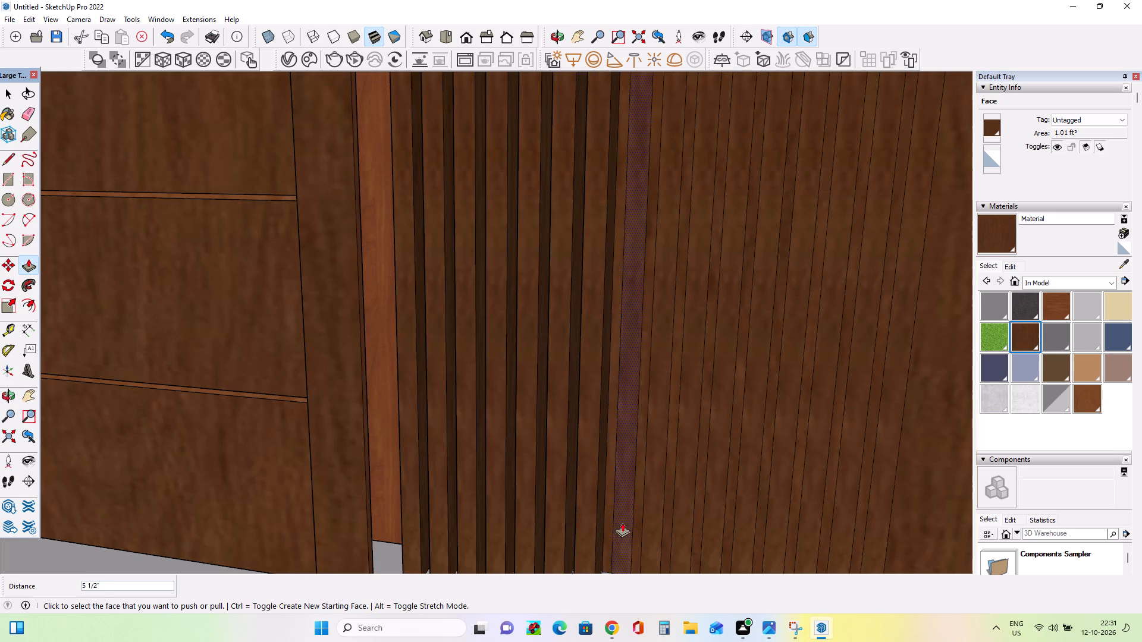
pyautogui.click(622, 523)
pyautogui.click(590, 523)
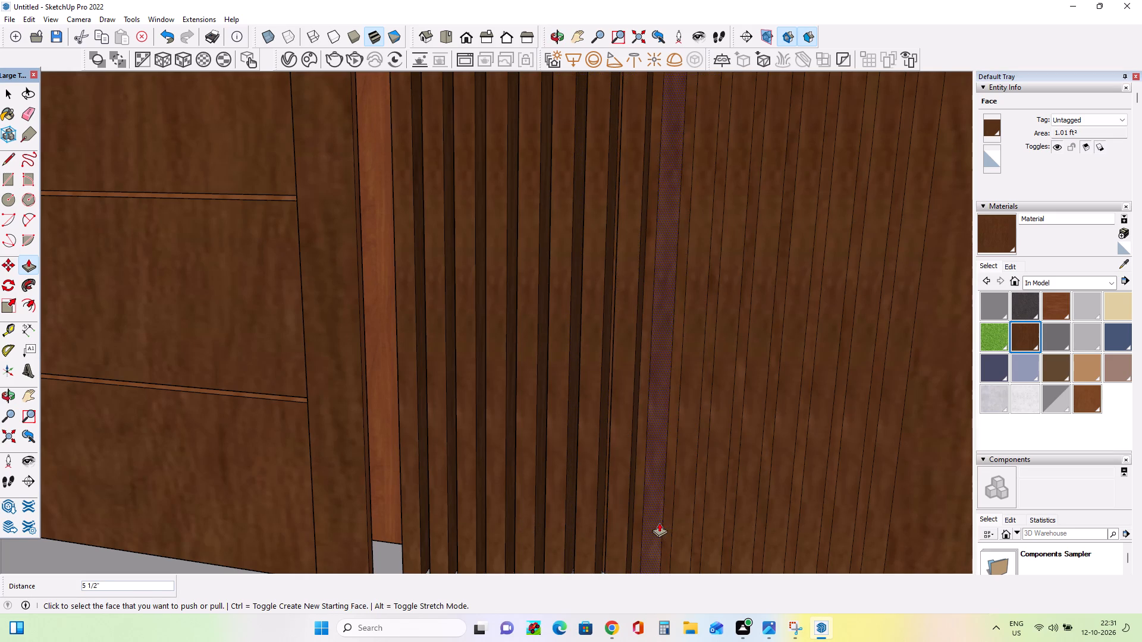
pyautogui.click(659, 523)
pyautogui.click(619, 536)
pyautogui.moveTo(703, 531); pyautogui.dragTo(780, 527, button='middle')
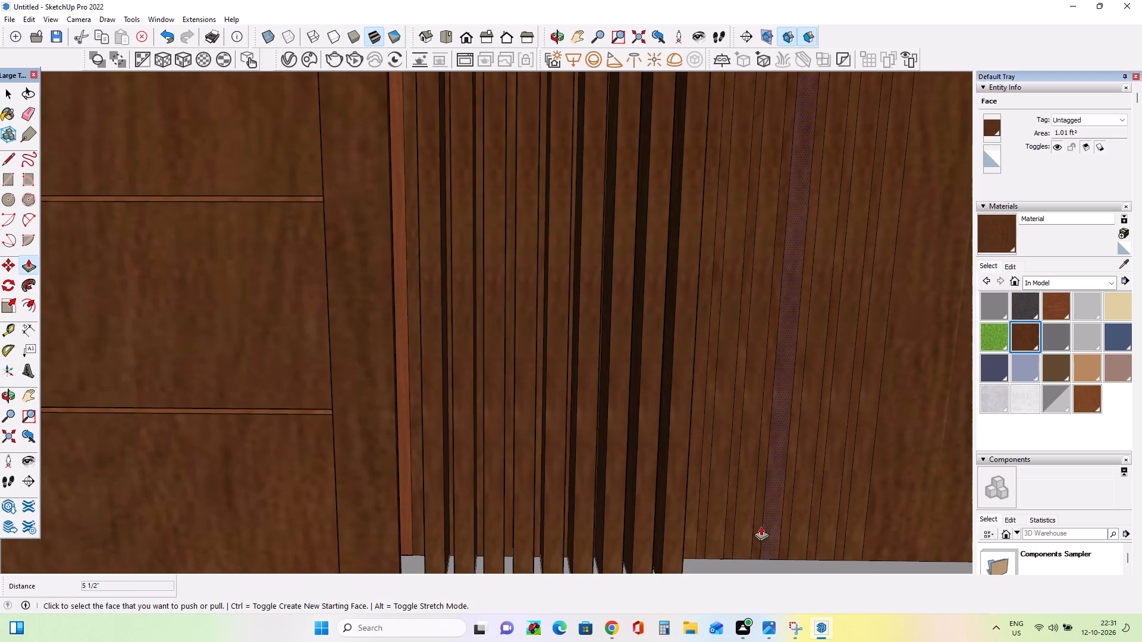
pyautogui.click(695, 543)
pyautogui.click(680, 552)
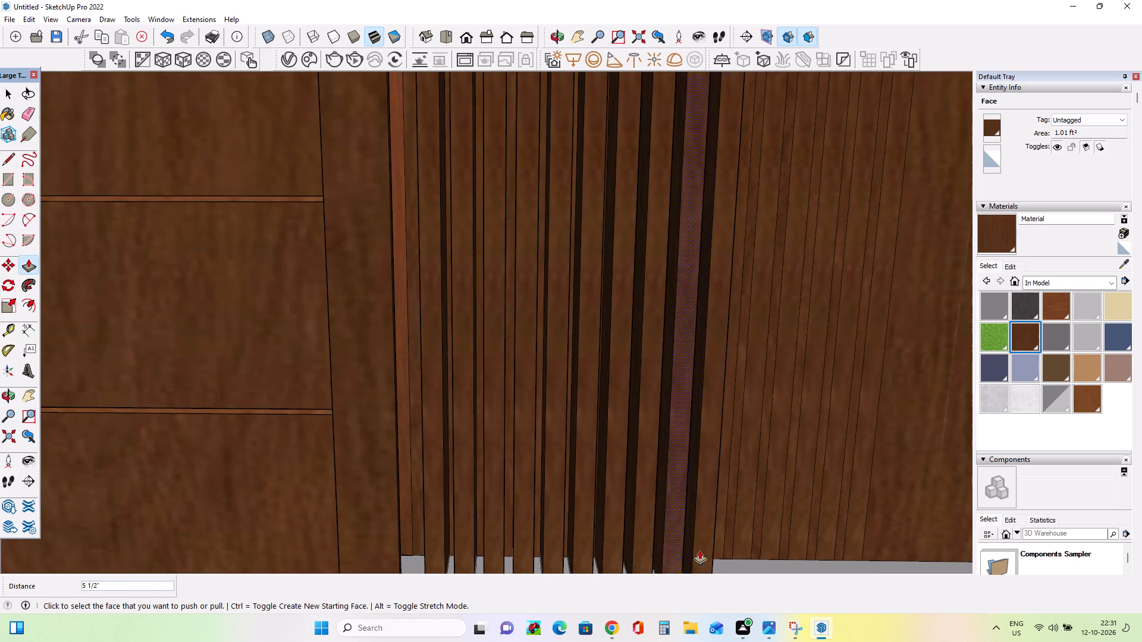
# Extrude the following four narrow strips outward 5 1/2", leaving only the last two strips of the array flat.
pyautogui.moveTo(767, 536); pyautogui.dragTo(695, 542, button='middle')
pyautogui.scroll(1, 695, 542)
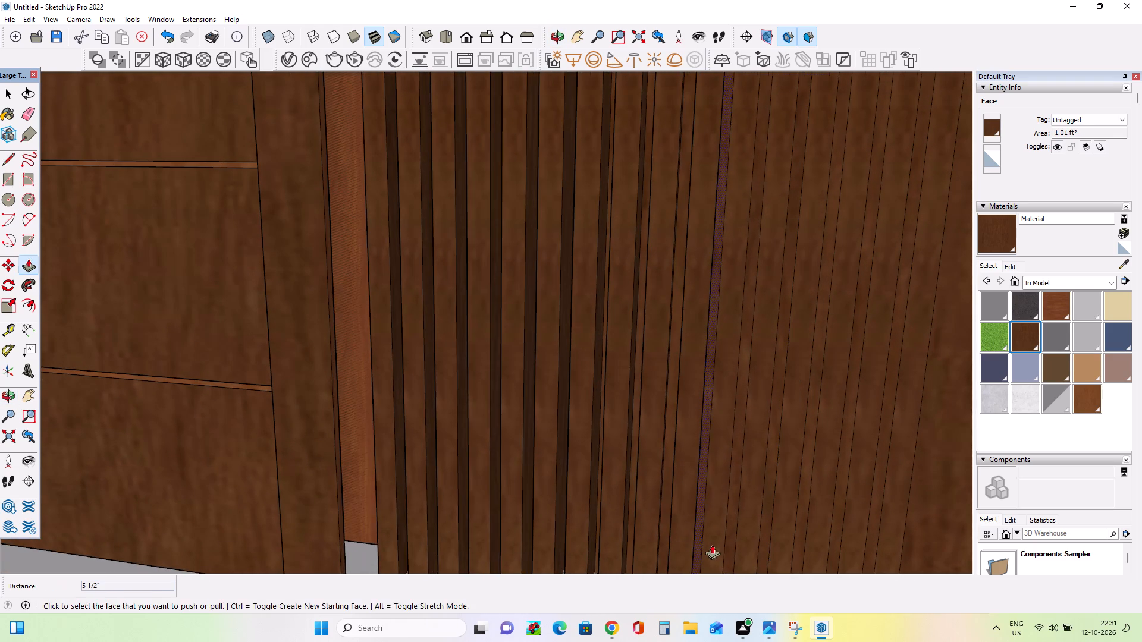
pyautogui.click(720, 546)
pyautogui.click(676, 549)
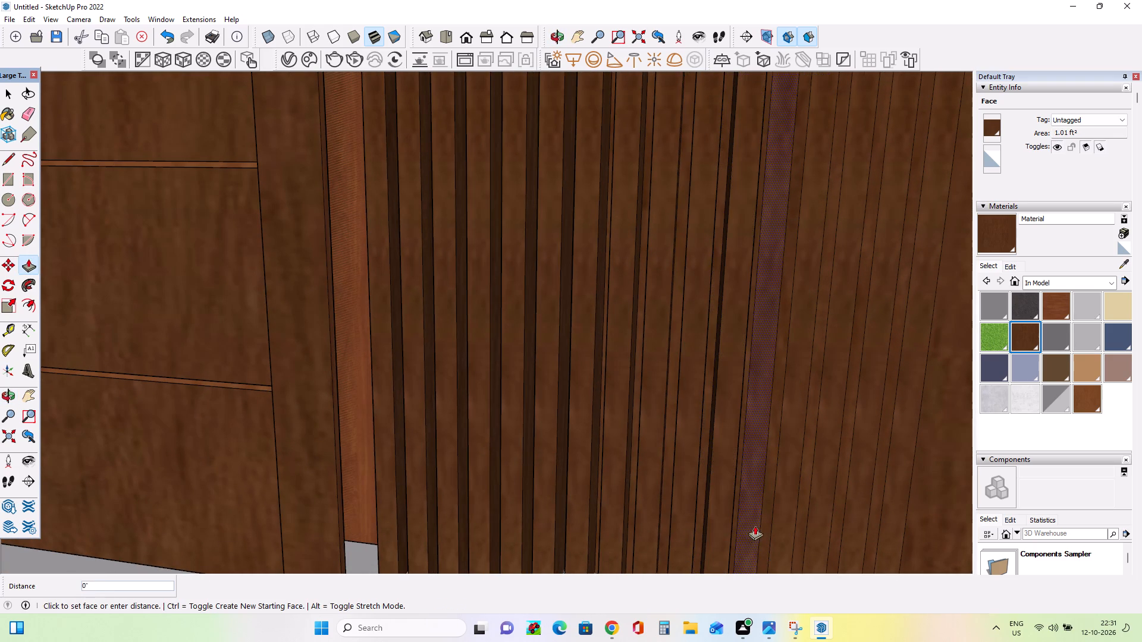
pyautogui.click(755, 525)
pyautogui.click(704, 545)
pyautogui.click(784, 536)
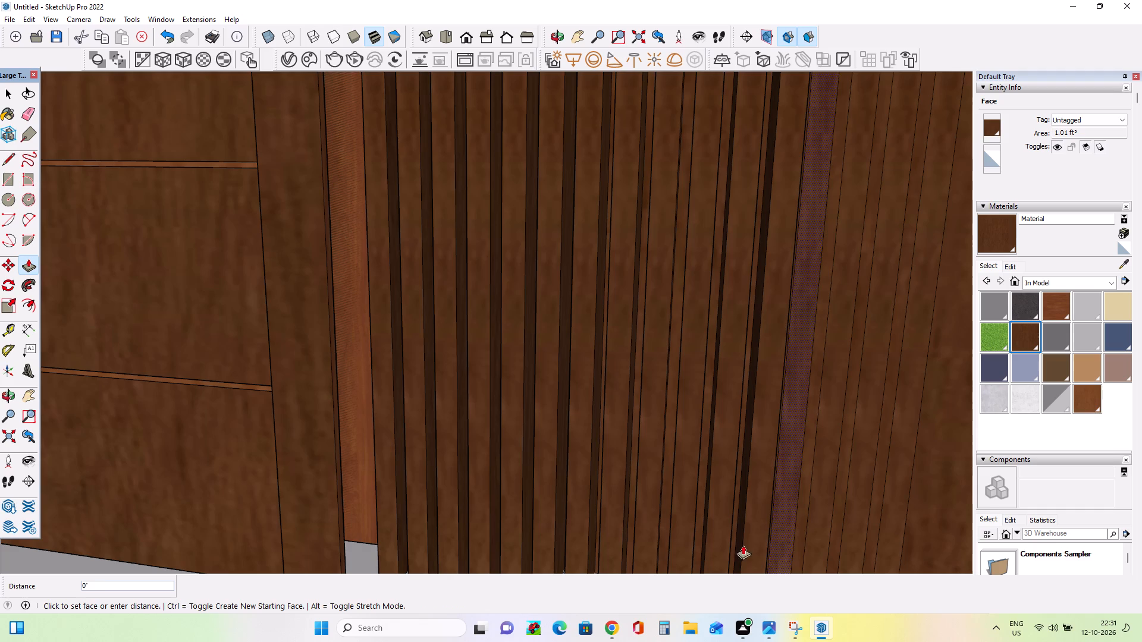
pyautogui.click(729, 549)
pyautogui.scroll(-4, 583, 523)
pyautogui.scroll(-3, 610, 477)
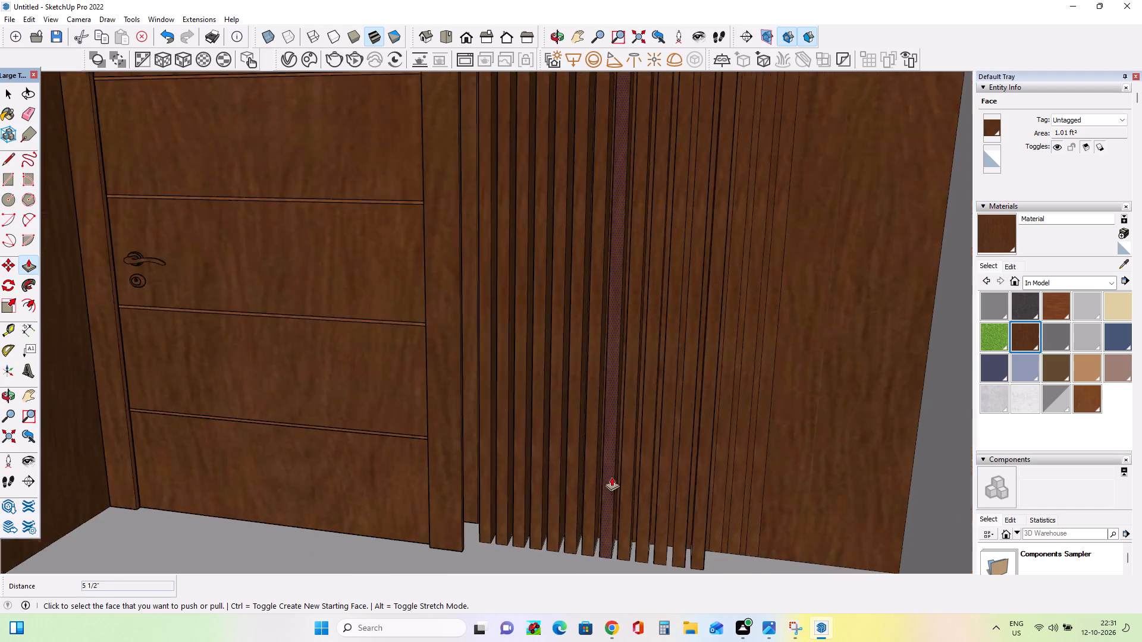
pyautogui.scroll(-5, 611, 477)
pyautogui.moveTo(721, 539); pyautogui.dragTo(644, 531, button='middle')
pyautogui.scroll(10, 635, 523)
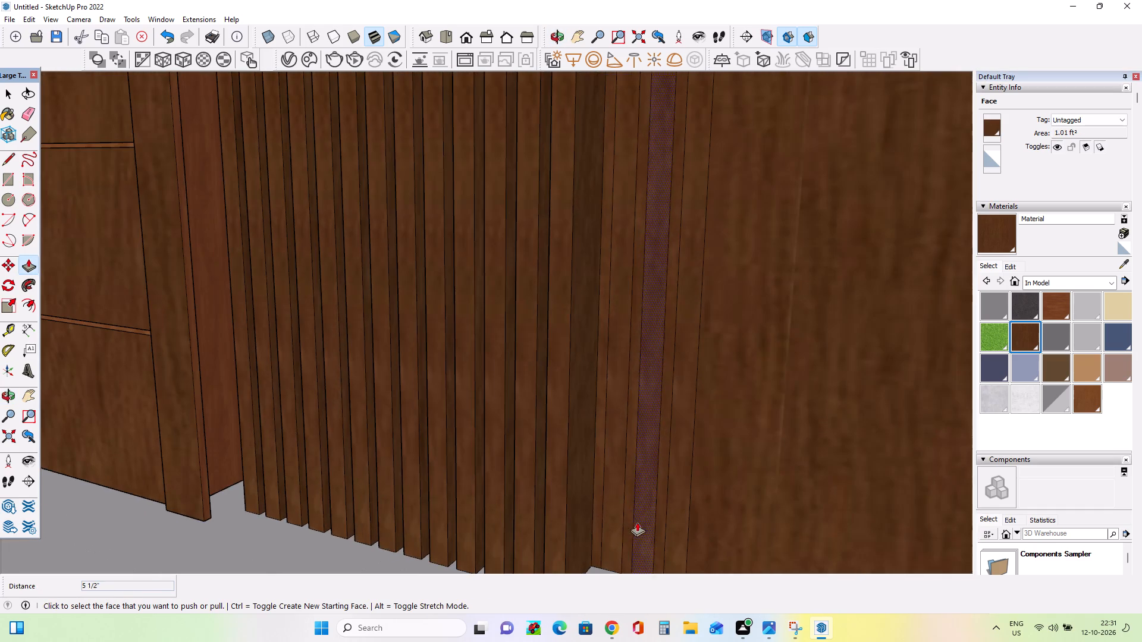
pyautogui.click(620, 524)
pyautogui.click(559, 530)
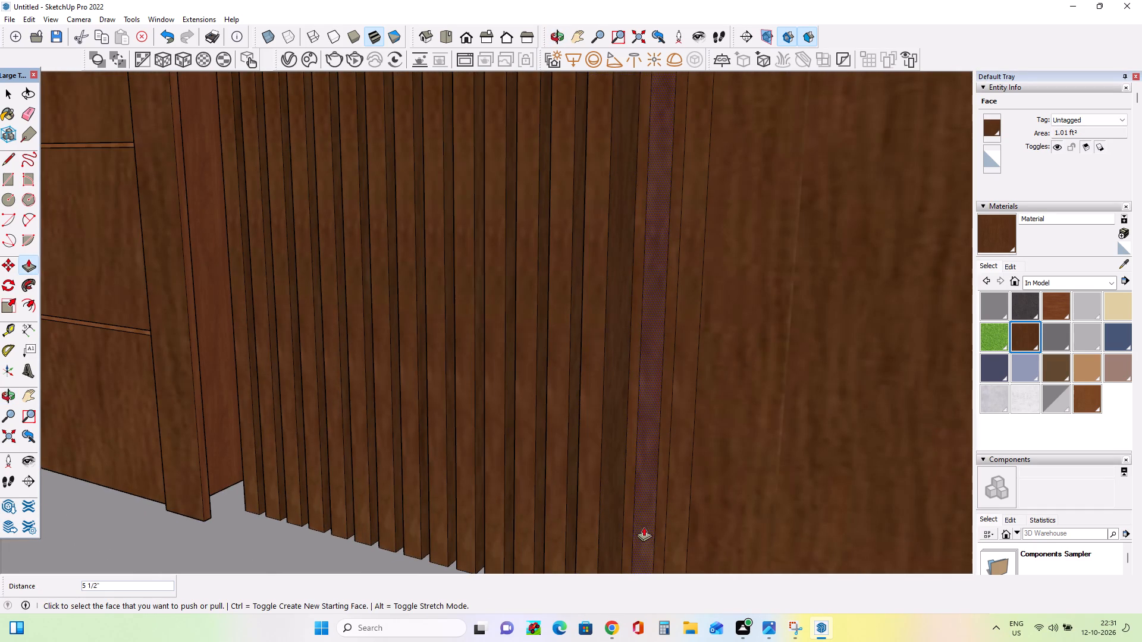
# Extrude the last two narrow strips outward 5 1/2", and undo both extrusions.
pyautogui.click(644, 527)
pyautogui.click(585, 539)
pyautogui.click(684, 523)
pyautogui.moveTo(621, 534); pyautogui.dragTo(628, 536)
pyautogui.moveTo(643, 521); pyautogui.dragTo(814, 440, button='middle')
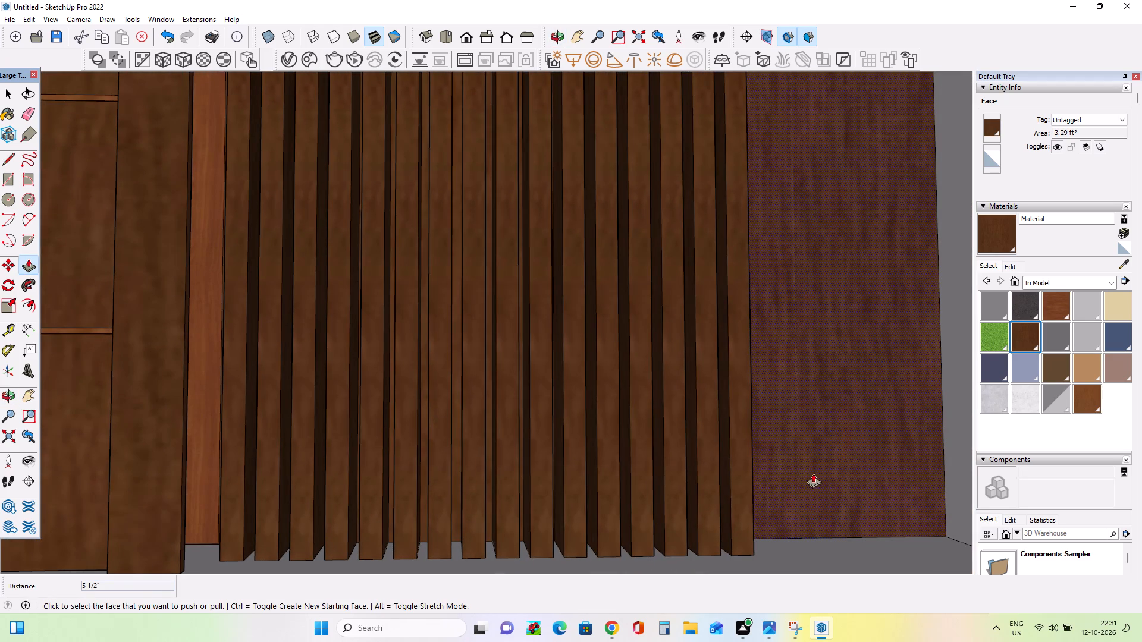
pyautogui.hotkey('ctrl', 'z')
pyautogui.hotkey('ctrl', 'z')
# Extrude the flat strip next to the outermost slat outward 5 1/2", leaving the array's last strip flat.
pyautogui.moveTo(745, 515); pyautogui.dragTo(698, 523, button='middle')
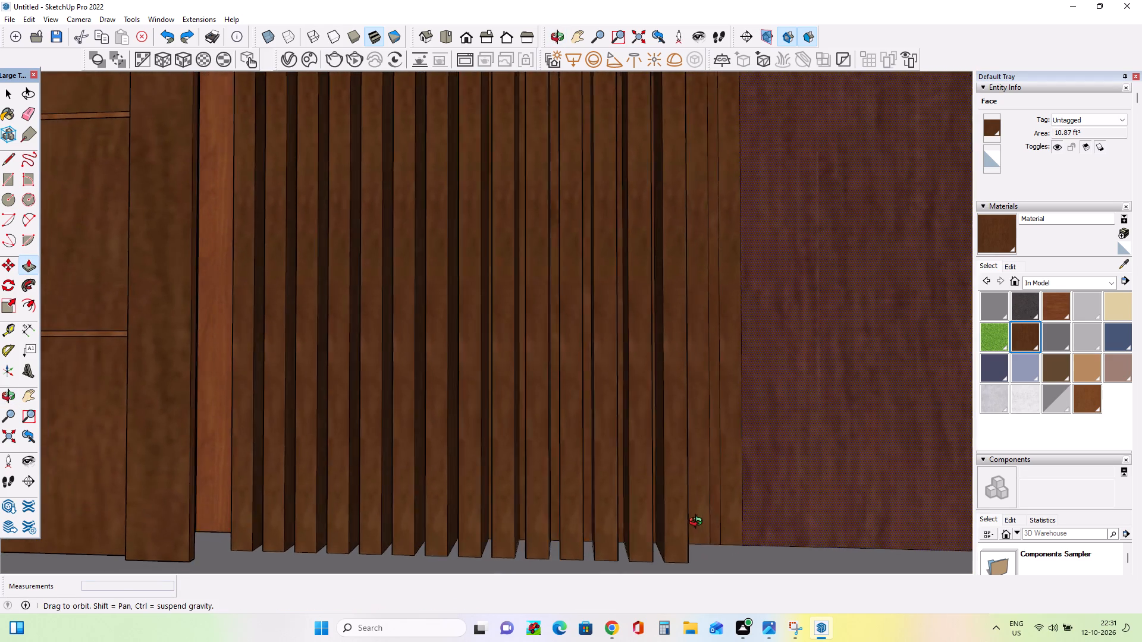
pyautogui.moveTo(698, 523); pyautogui.dragTo(664, 534, button='middle')
pyautogui.click(699, 525)
pyautogui.click(673, 530)
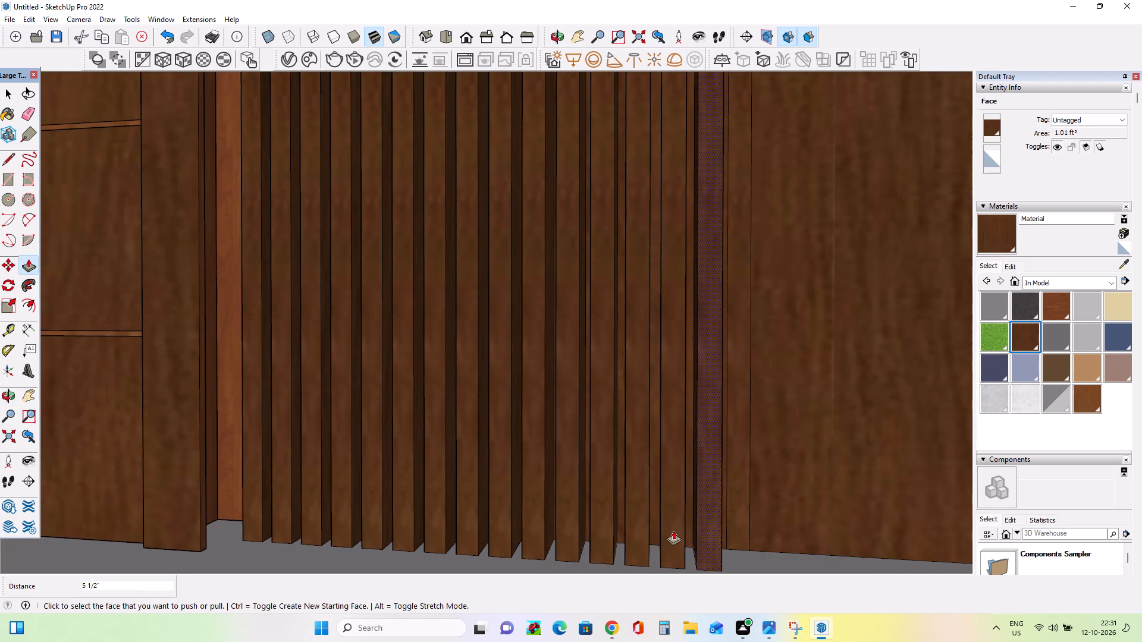
# Copy the last flat strip's face, vertical edges and bottom edge 2 7/8" along the wall away from the door, and array it as 8 copies.
pyautogui.moveTo(752, 533); pyautogui.dragTo(741, 542, button='middle')
pyautogui.scroll(-6, 810, 463)
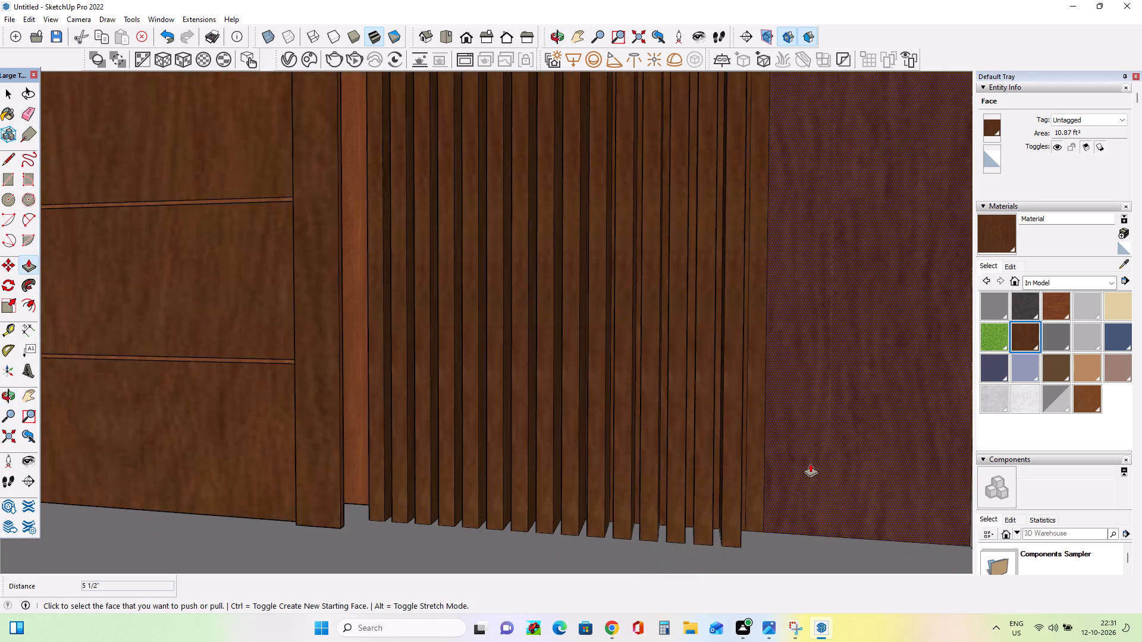
pyautogui.scroll(-3, 810, 463)
pyautogui.scroll(6, 925, 507)
pyautogui.moveTo(920, 511); pyautogui.dragTo(917, 527, button='middle')
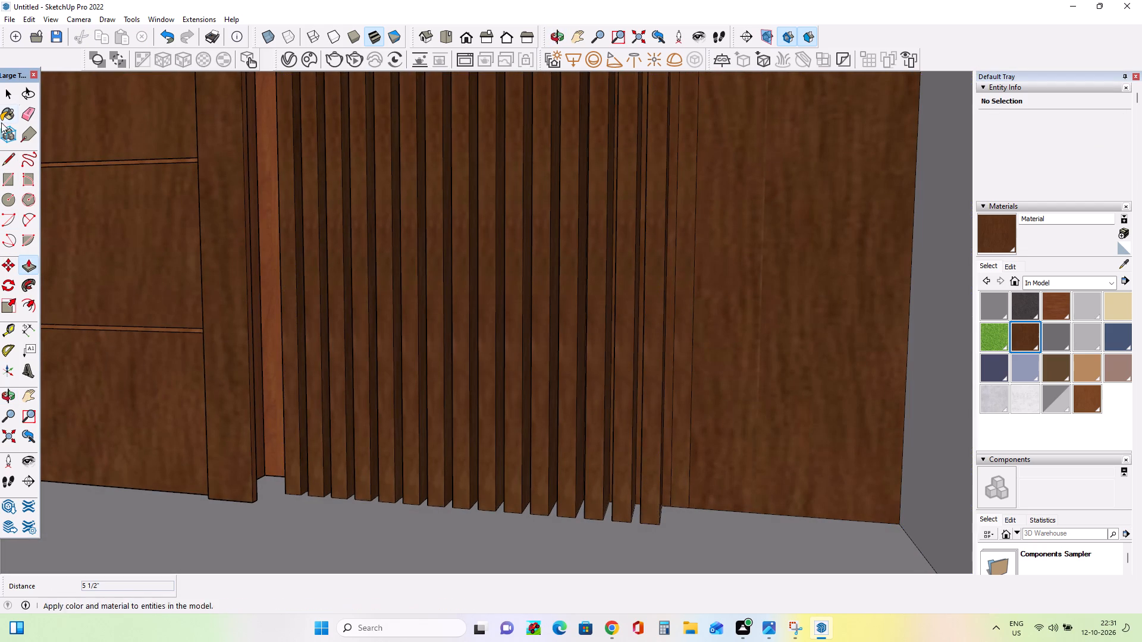
pyautogui.click(14, 93)
pyautogui.click(669, 500)
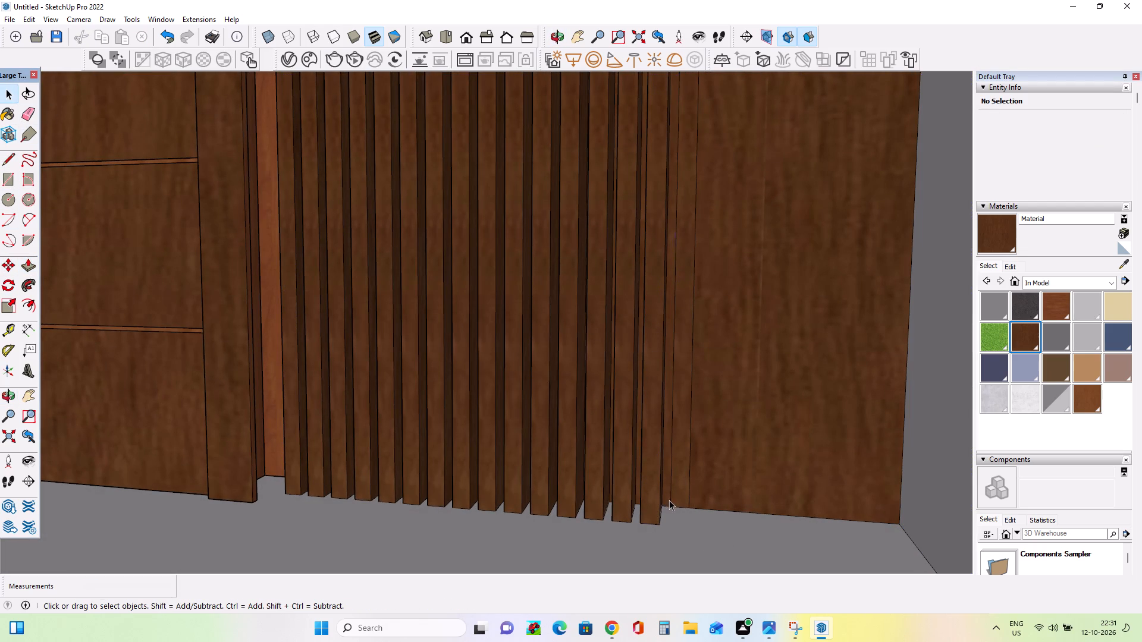
pyautogui.keyDown('ctrl'); pyautogui.click(682, 508); pyautogui.keyUp('ctrl')
pyautogui.keyDown('ctrl'); pyautogui.click(690, 505); pyautogui.keyUp('ctrl')
pyautogui.keyDown('ctrl'); pyautogui.click(683, 498); pyautogui.keyUp('ctrl')
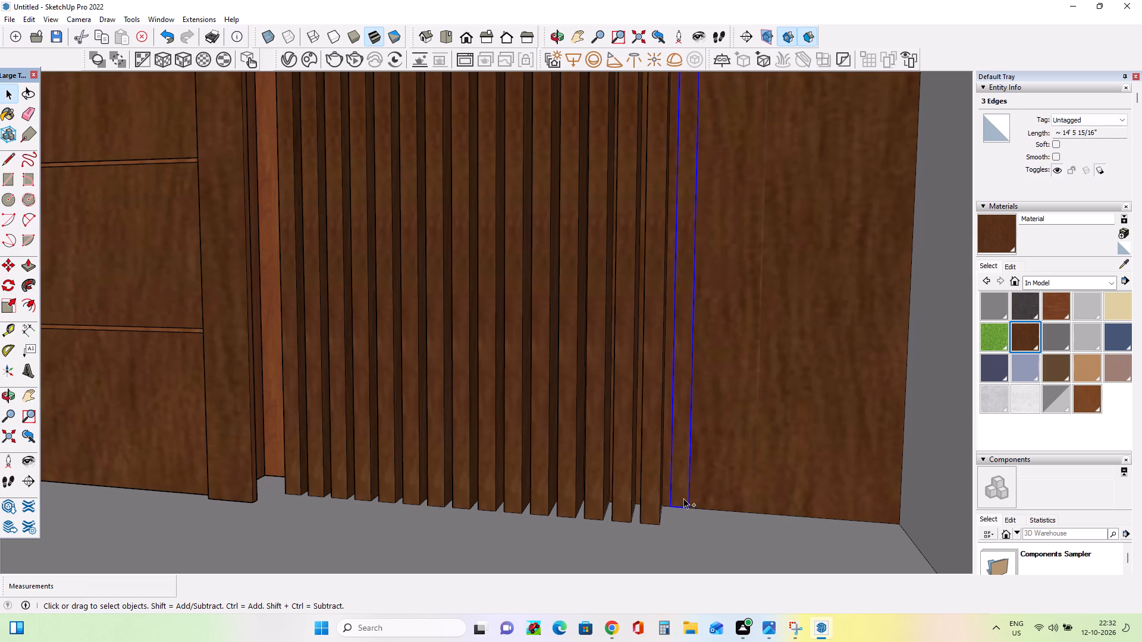
pyautogui.click(11, 266)
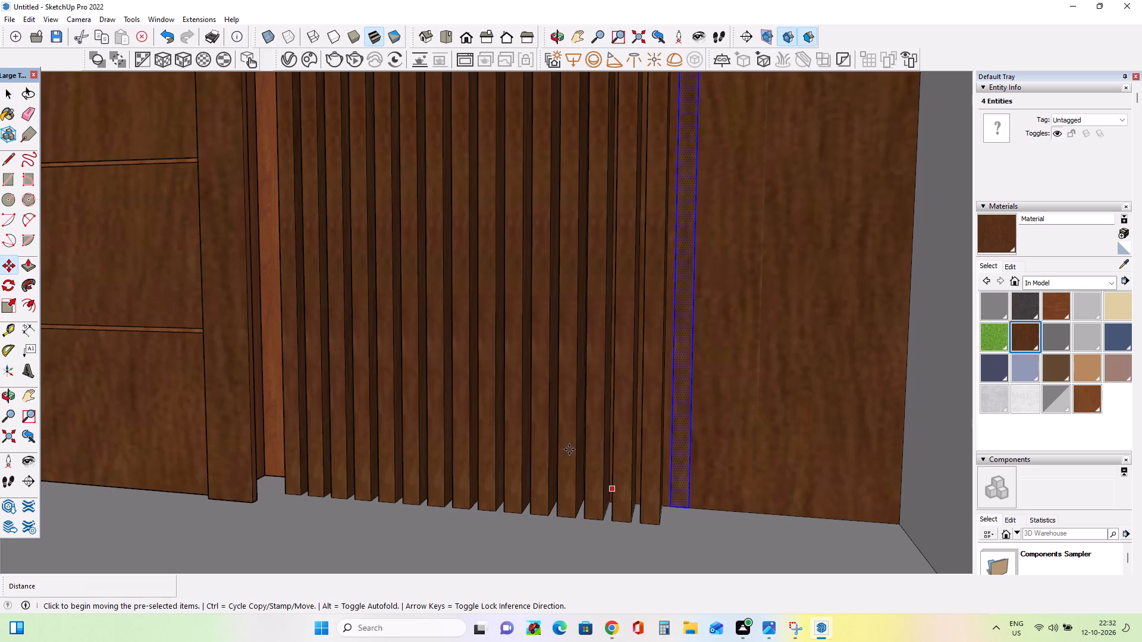
pyautogui.click(686, 508)
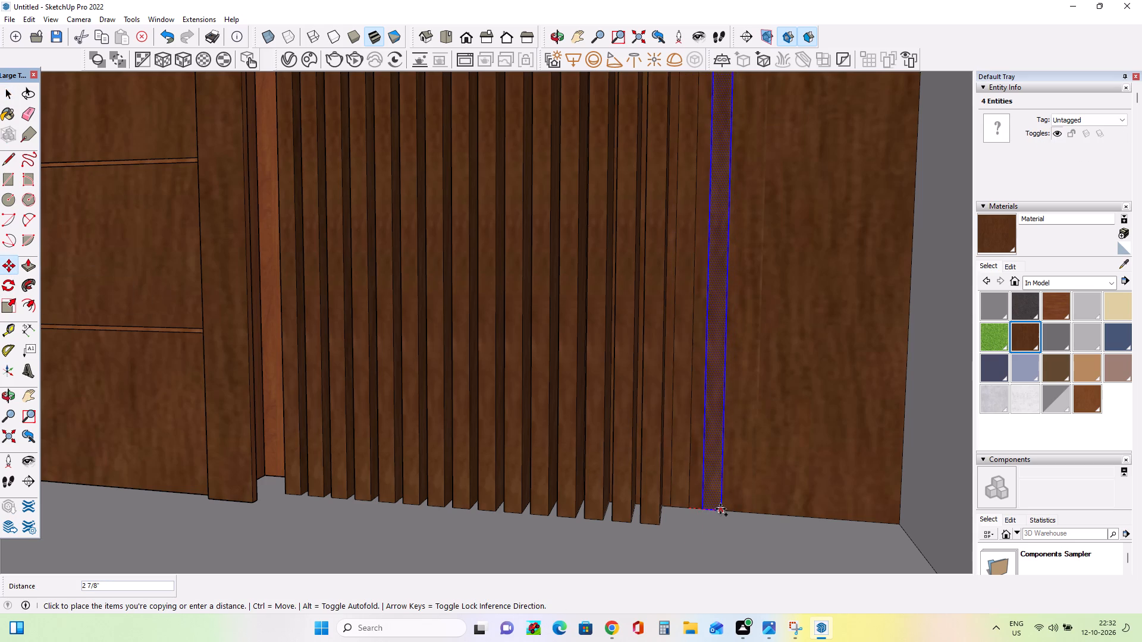
pyautogui.click(720, 509)
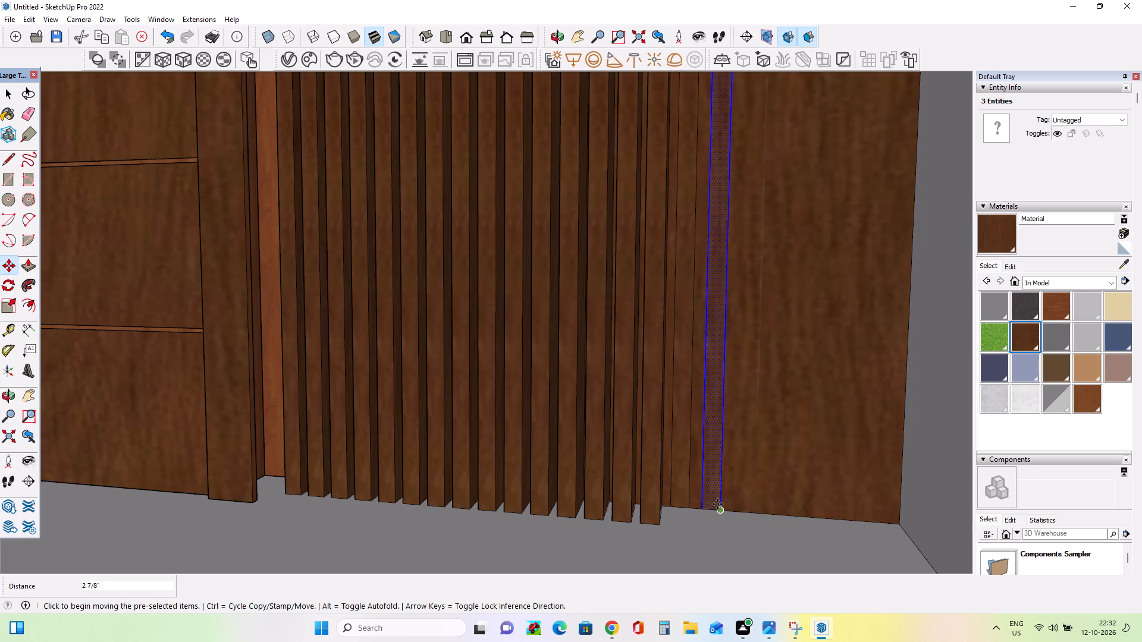
pyautogui.hotkey('shift', '*')
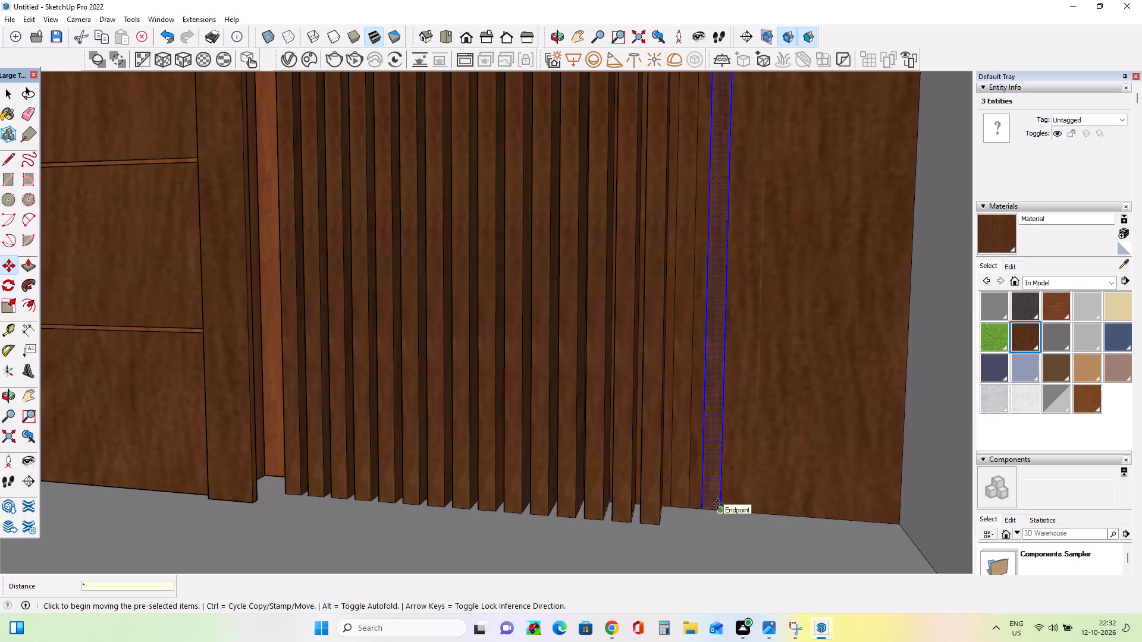
pyautogui.press('8')
pyautogui.press('Return')
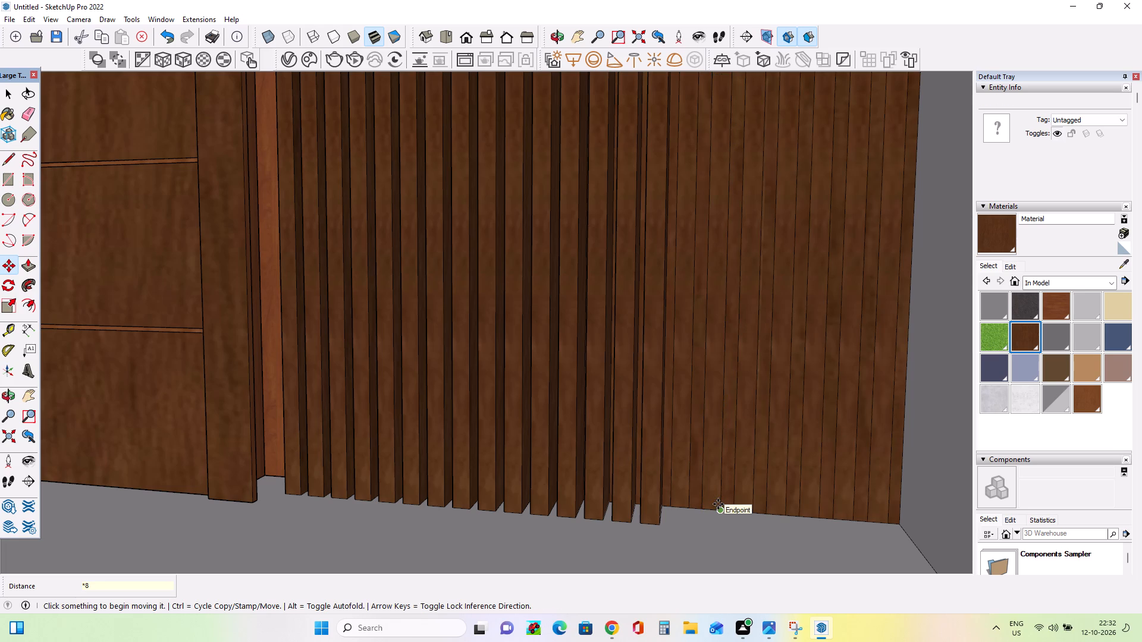
# Extrude the first four remaining flat strips after the finished slats outward 5 1/2" to the same depth.
pyautogui.moveTo(776, 514); pyautogui.dragTo(771, 530, button='middle')
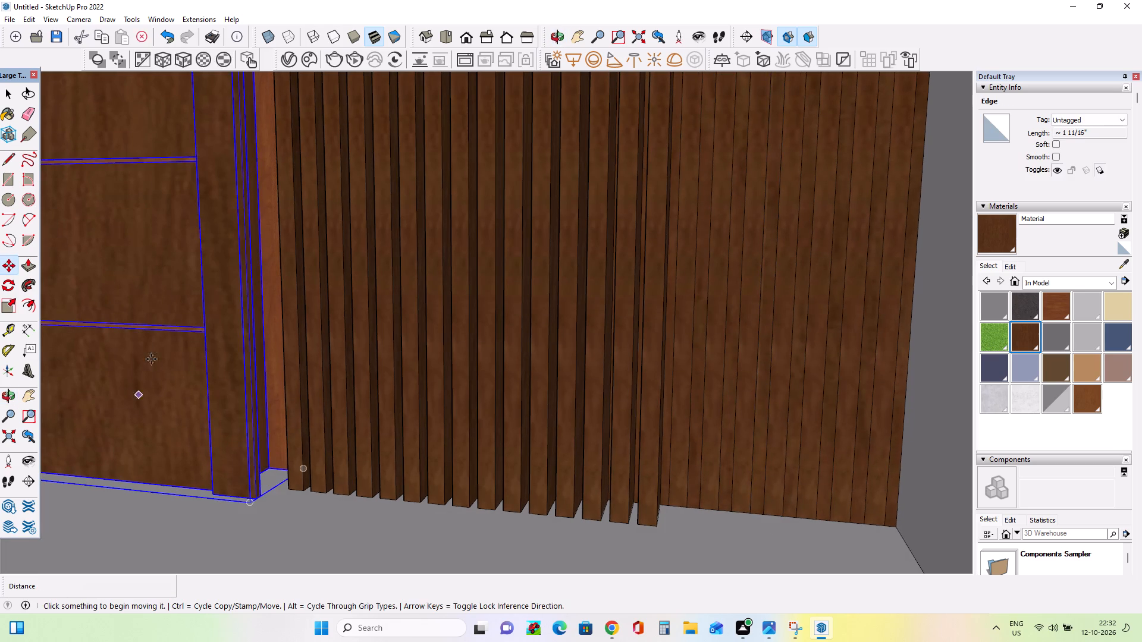
pyautogui.click(29, 259)
pyautogui.click(688, 435)
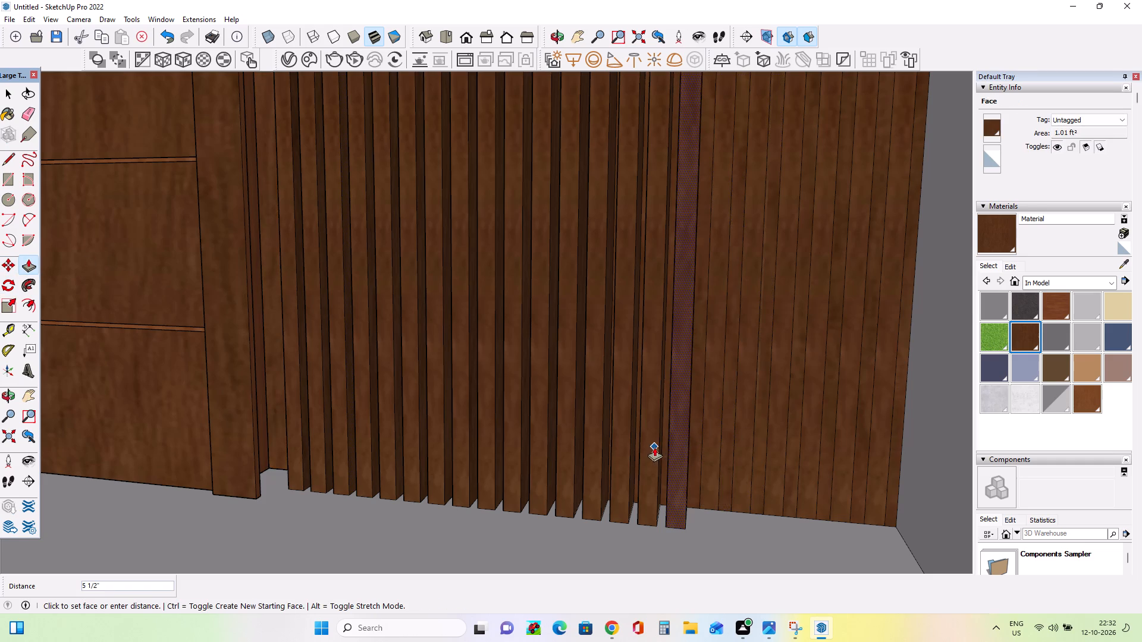
pyautogui.click(654, 447)
pyautogui.click(710, 447)
pyautogui.click(681, 460)
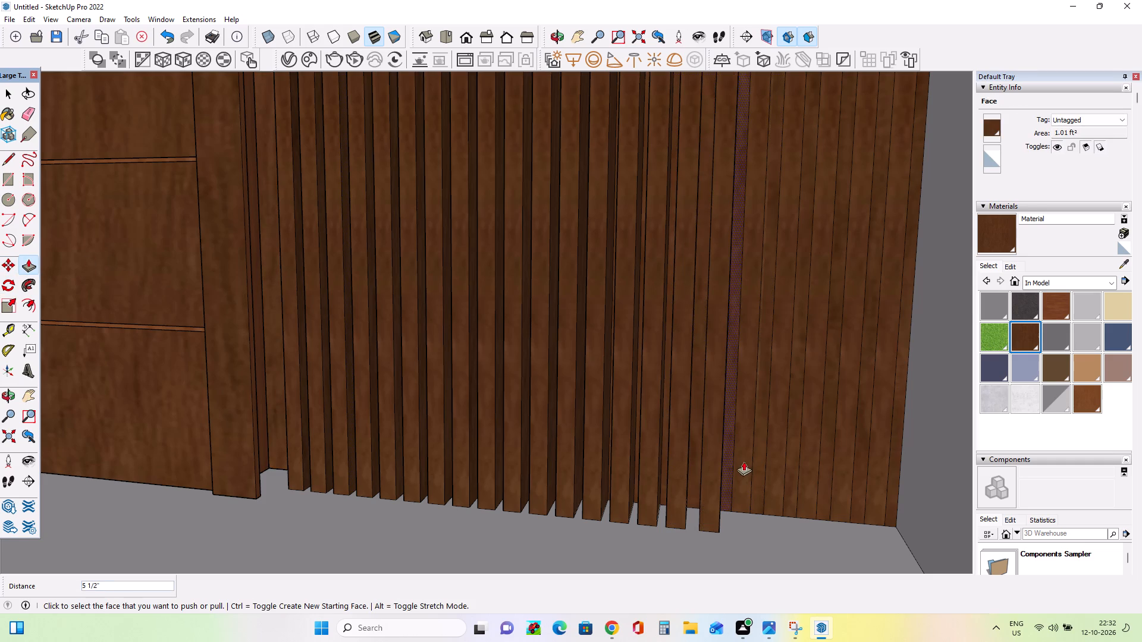
pyautogui.click(744, 461)
pyautogui.click(710, 467)
pyautogui.click(775, 458)
pyautogui.click(750, 467)
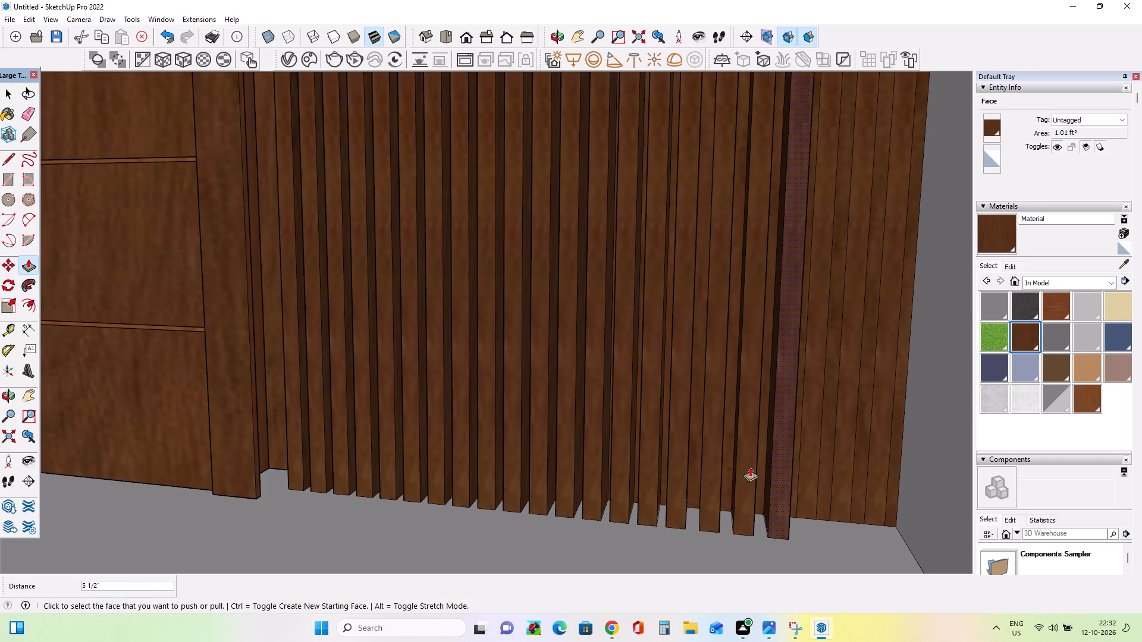
# Extrude the last three flat strips outward 5 1/2" to complete the slats up to the wall's corner.
pyautogui.click(805, 461)
pyautogui.click(774, 476)
pyautogui.click(843, 466)
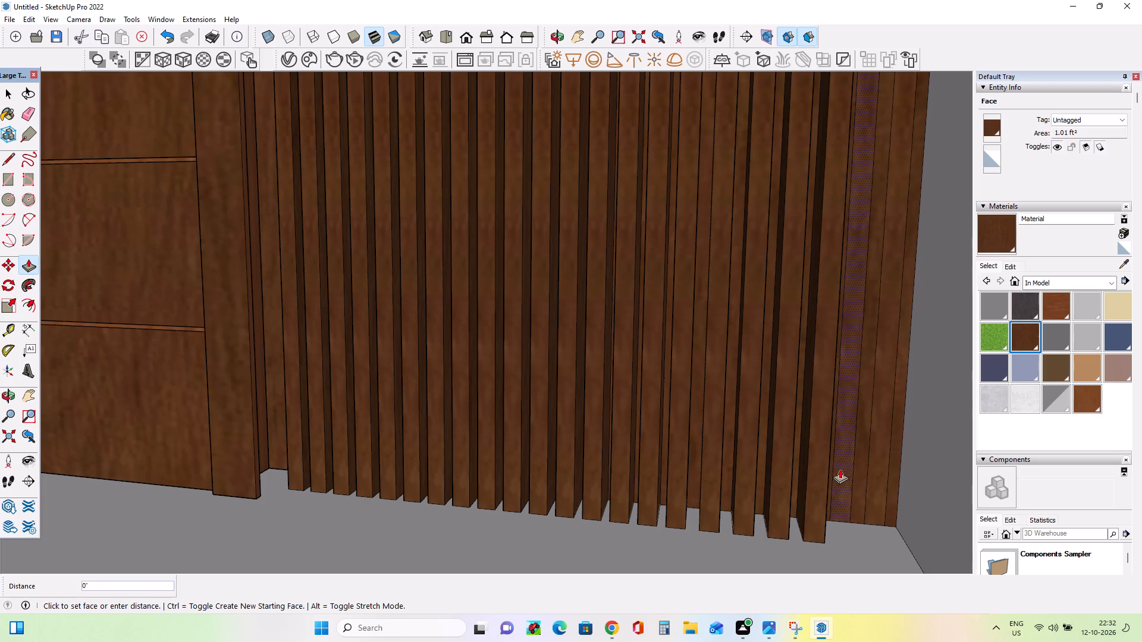
pyautogui.click(821, 479)
pyautogui.click(879, 474)
pyautogui.click(853, 489)
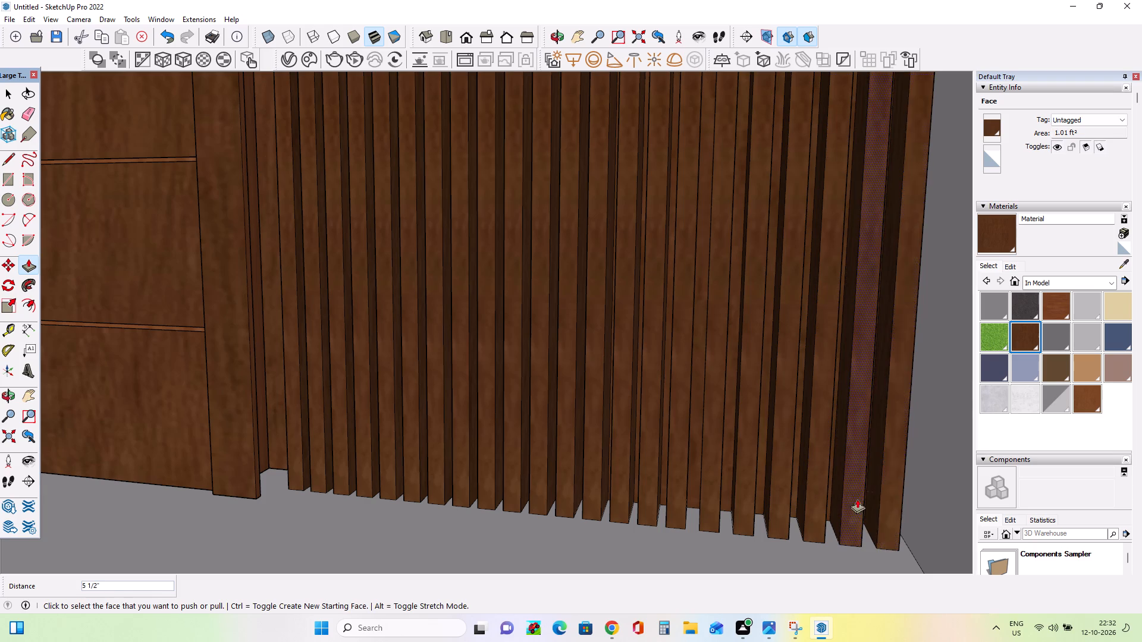
# Clear the selection and examine the whole facade with its slatted entrance wall against the reference image.
pyautogui.scroll(-20, 846, 511)
pyautogui.scroll(-5, 846, 511)
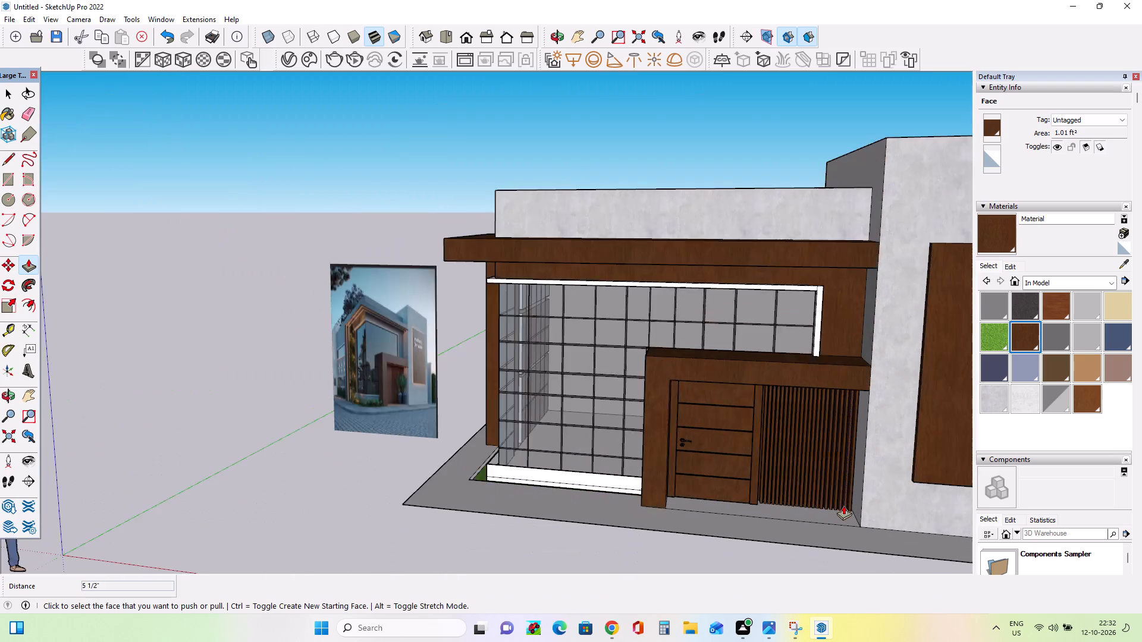
pyautogui.scroll(-4, 843, 505)
pyautogui.moveTo(843, 505); pyautogui.dragTo(891, 448, button='middle')
pyautogui.scroll(7, 808, 446)
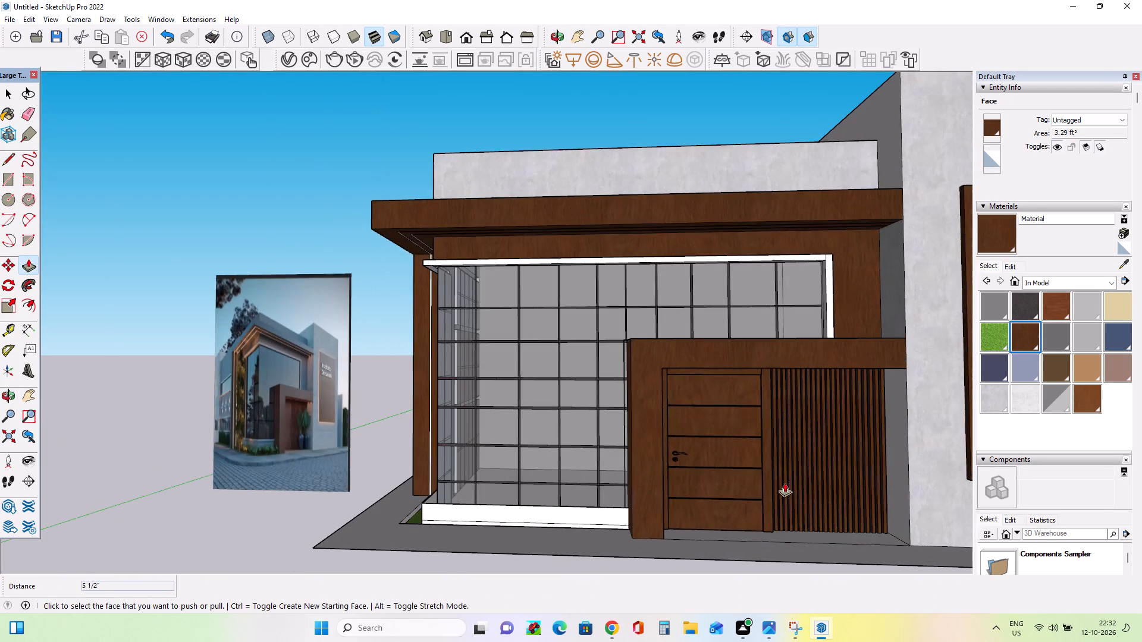
pyautogui.moveTo(774, 492); pyautogui.dragTo(819, 528, button='middle')
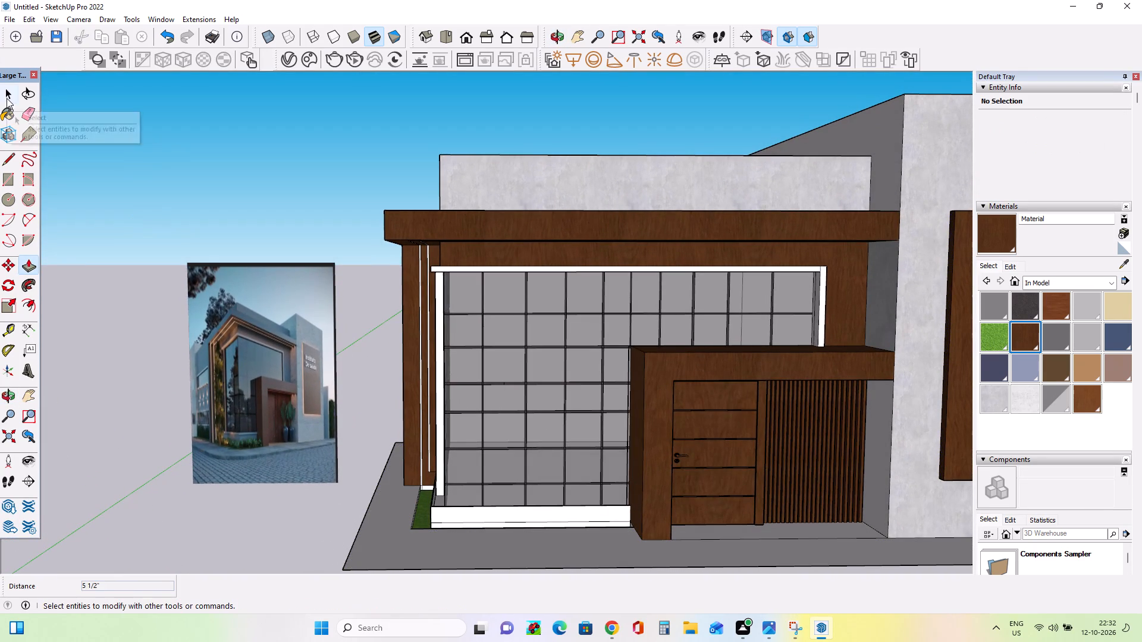
pyautogui.click(6, 94)
pyautogui.click(183, 180)
pyautogui.scroll(-3, 703, 424)
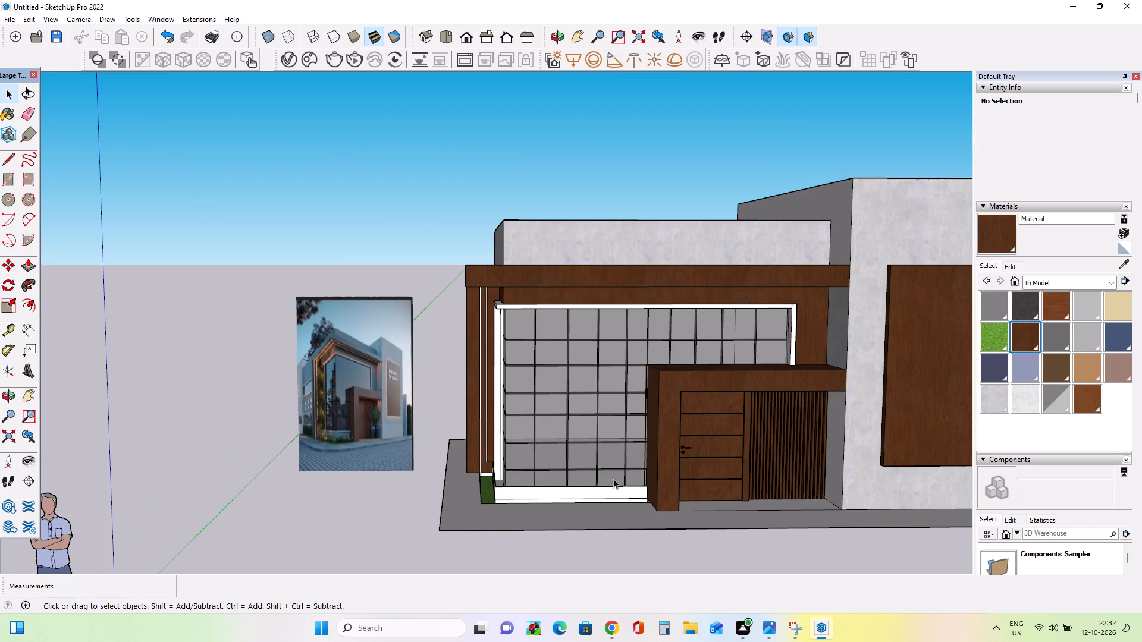
pyautogui.moveTo(617, 484); pyautogui.dragTo(641, 499, button='middle')
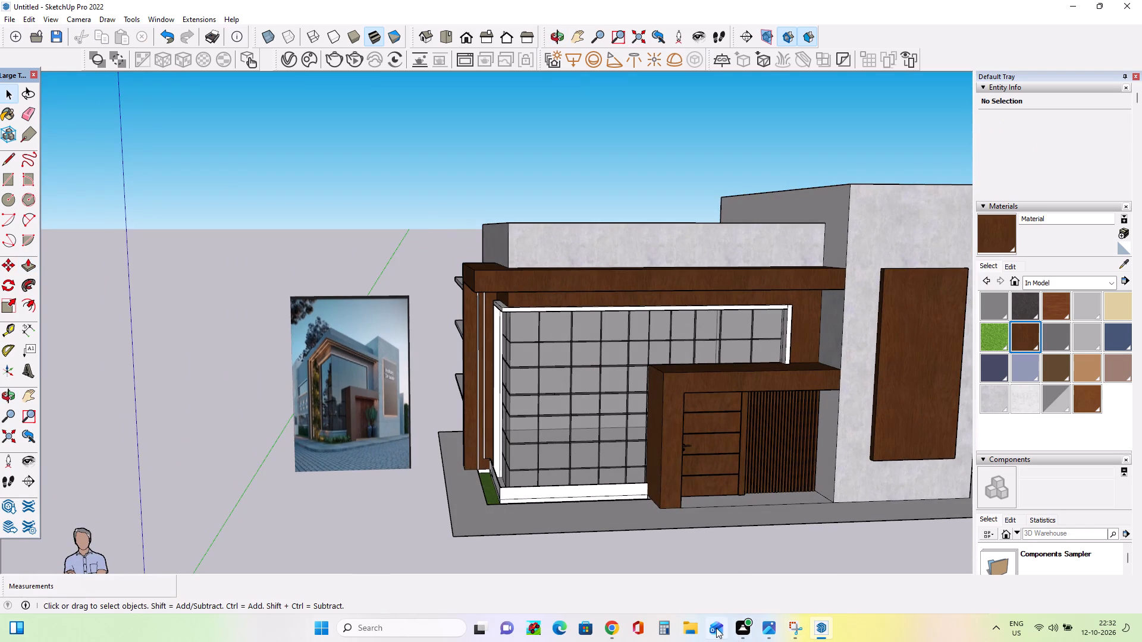
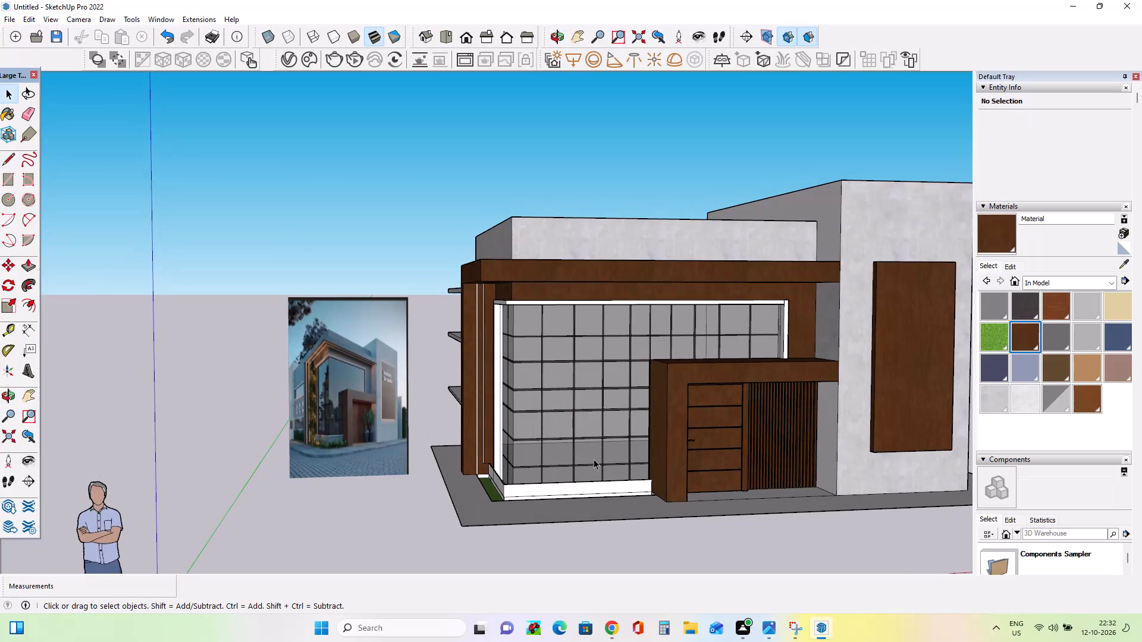
# Examine the building's facade from several low angles against the reference image.
pyautogui.scroll(3, 563, 451)
pyautogui.moveTo(569, 455); pyautogui.dragTo(595, 474, button='middle')
pyautogui.scroll(-2, 552, 429)
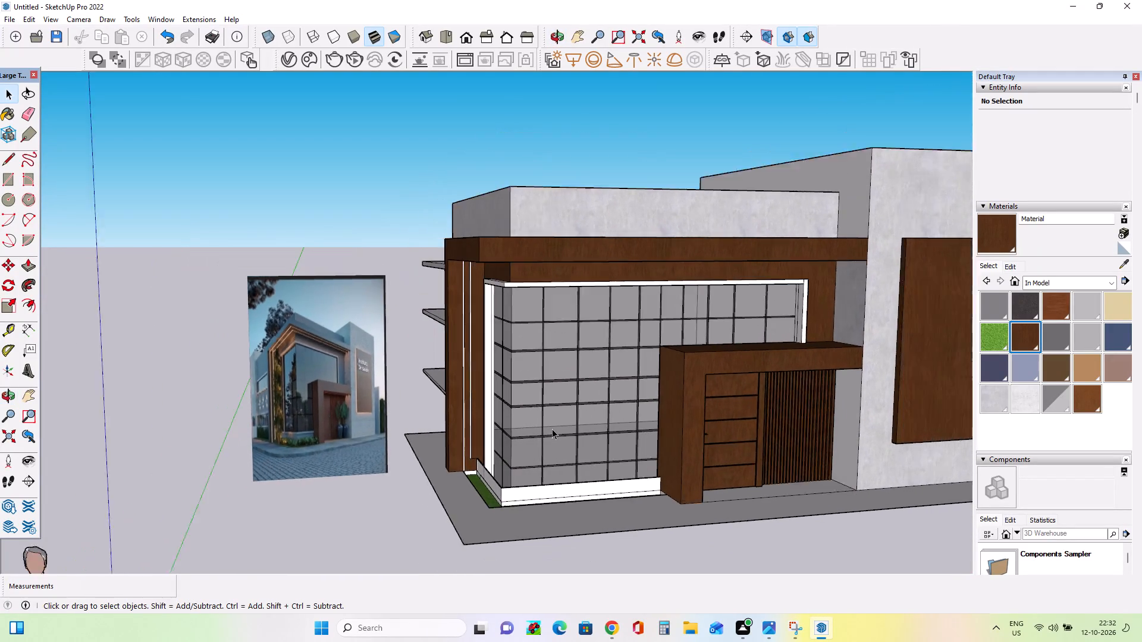
pyautogui.scroll(-4, 552, 429)
pyautogui.moveTo(609, 443); pyautogui.dragTo(670, 355, button='middle')
pyautogui.scroll(3, 613, 341)
pyautogui.moveTo(608, 339); pyautogui.dragTo(613, 310, button='middle')
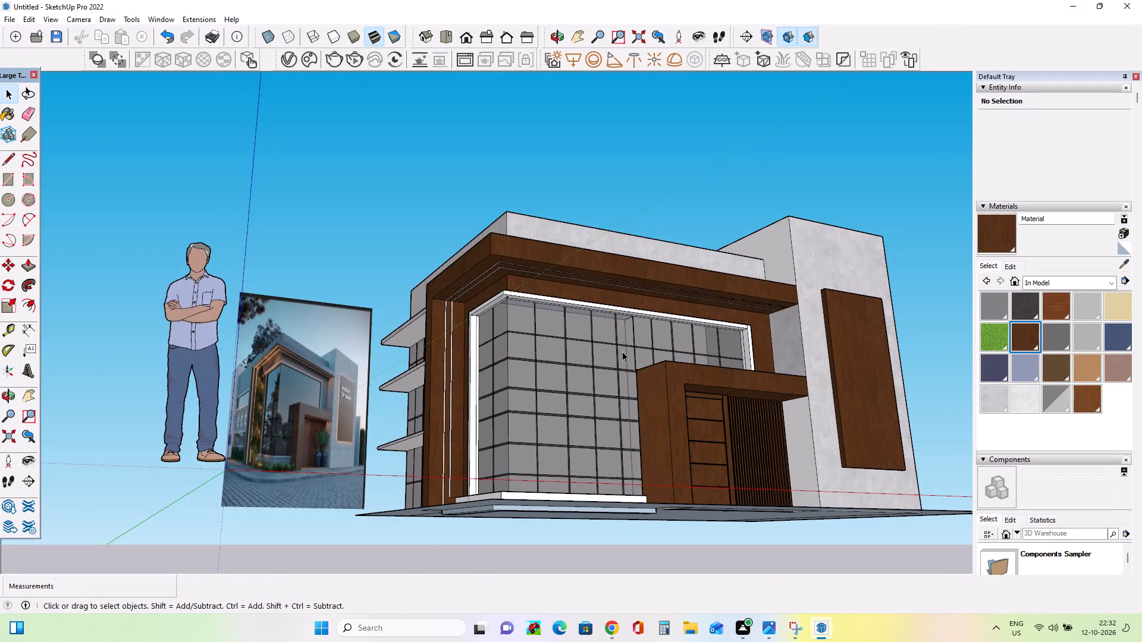
pyautogui.scroll(2, 622, 351)
pyautogui.moveTo(626, 356); pyautogui.dragTo(631, 364, button='middle')
pyautogui.scroll(1, 627, 370)
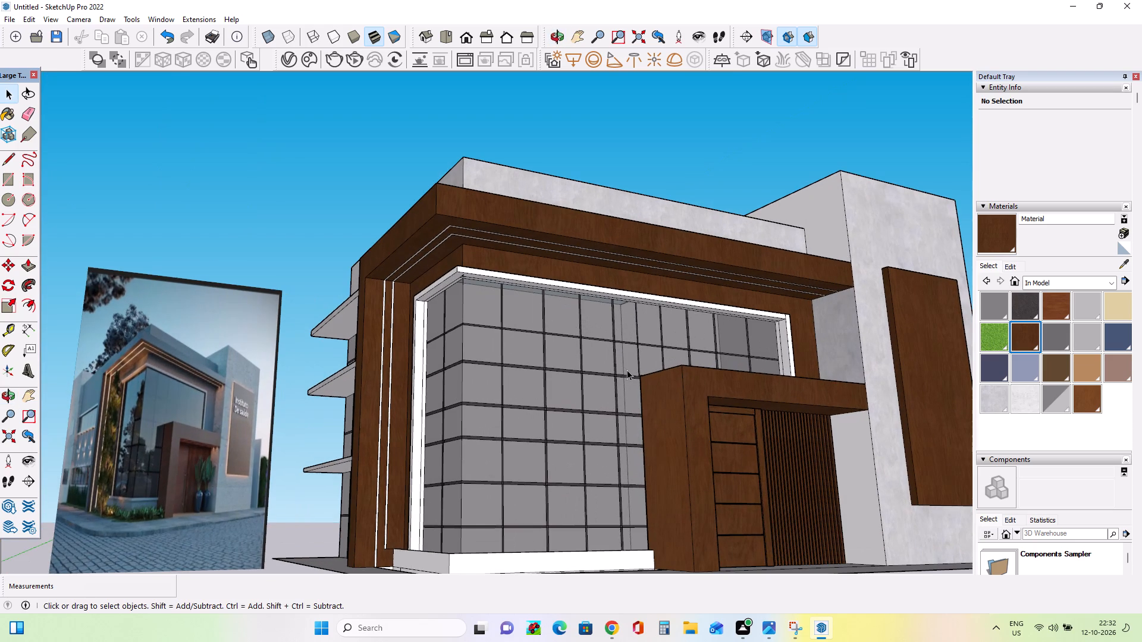
pyautogui.moveTo(627, 370); pyautogui.dragTo(630, 377, button='middle')
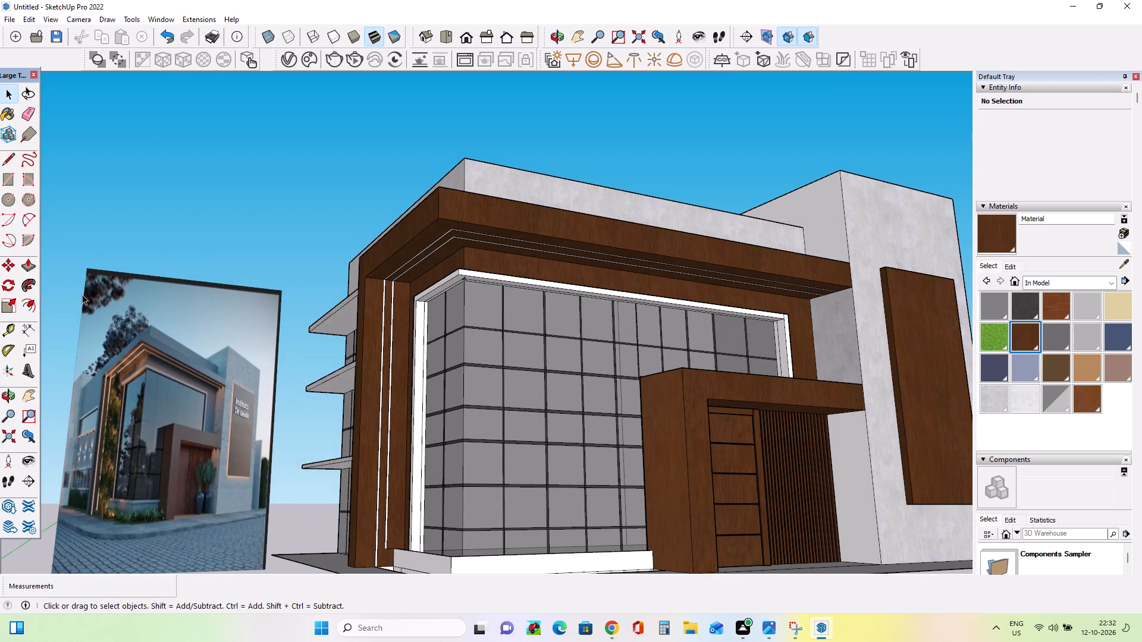
pyautogui.click(19, 404)
pyautogui.moveTo(286, 359); pyautogui.dragTo(283, 348)
pyautogui.moveTo(367, 367); pyautogui.dragTo(369, 374, button='middle')
pyautogui.moveTo(353, 386); pyautogui.dragTo(363, 421, button='middle')
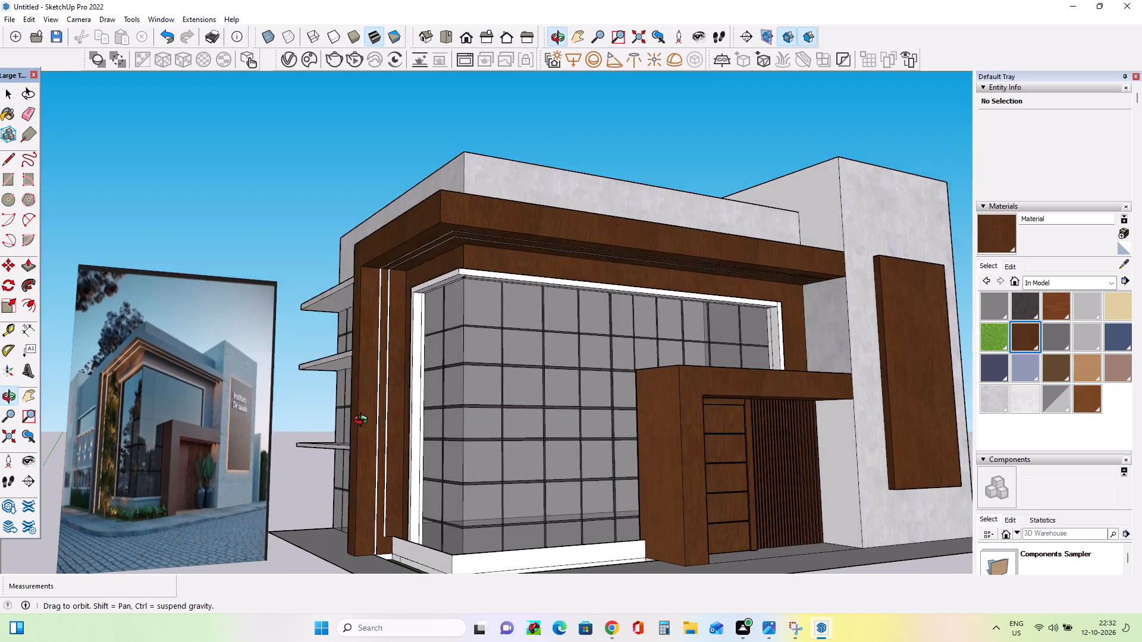
pyautogui.moveTo(363, 421); pyautogui.dragTo(365, 429, button='middle')
# Round the pavement slab's front corner with a two-point arc between its two edges and erase the leftover sharp corner.
pyautogui.scroll(-6, 361, 427)
pyautogui.moveTo(492, 509); pyautogui.dragTo(497, 558, button='middle')
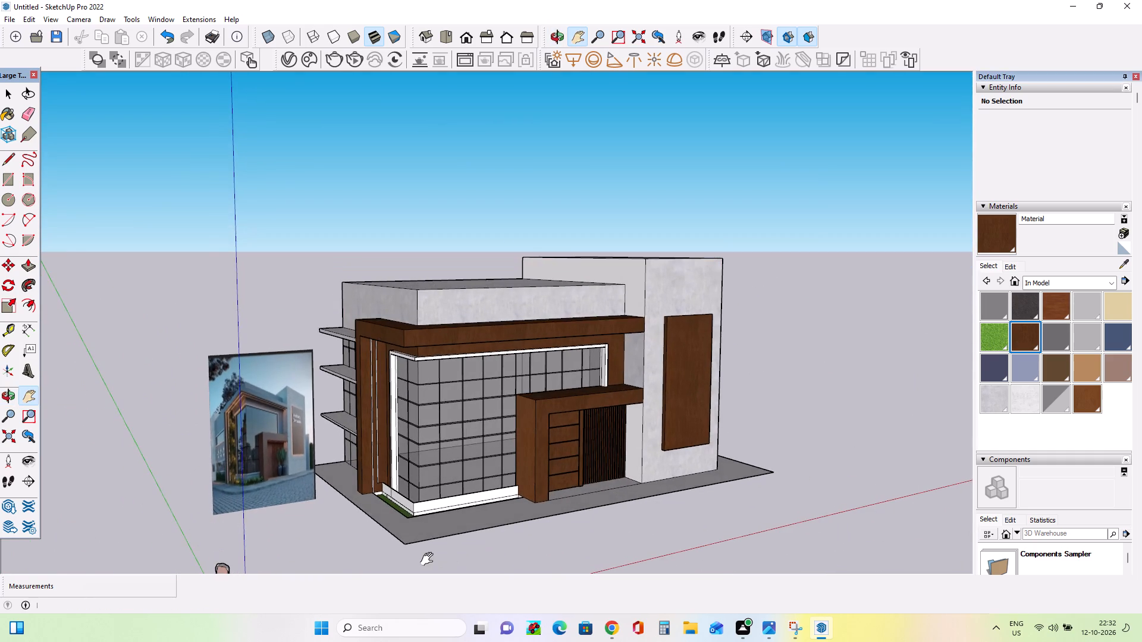
pyautogui.scroll(8, 423, 558)
pyautogui.moveTo(416, 543); pyautogui.dragTo(418, 553, button='middle')
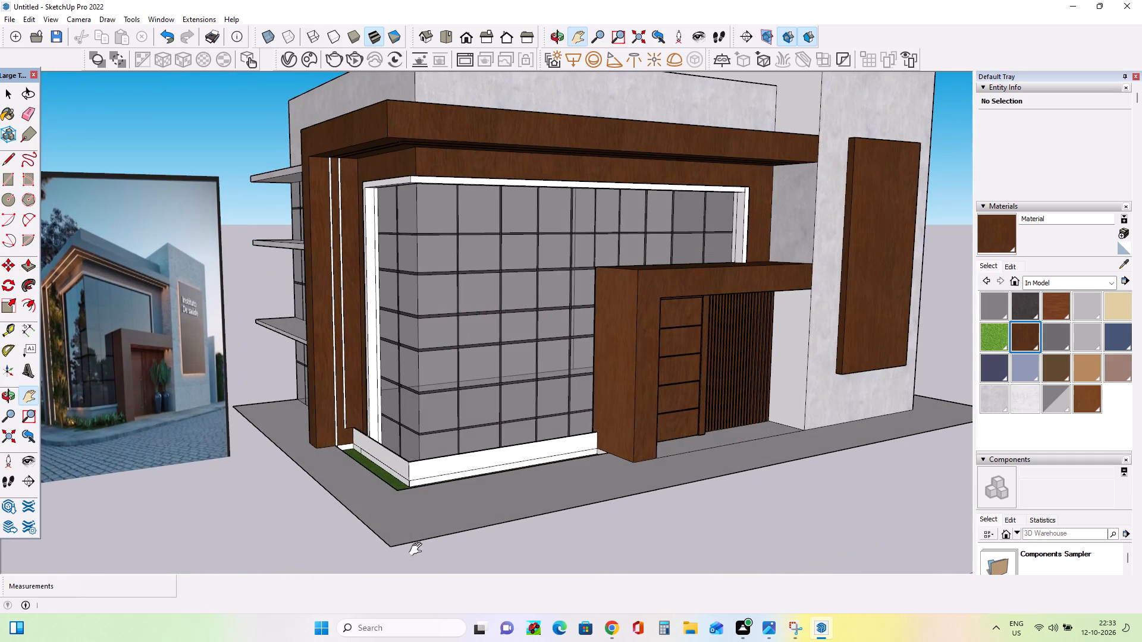
pyautogui.click(29, 214)
pyautogui.click(340, 503)
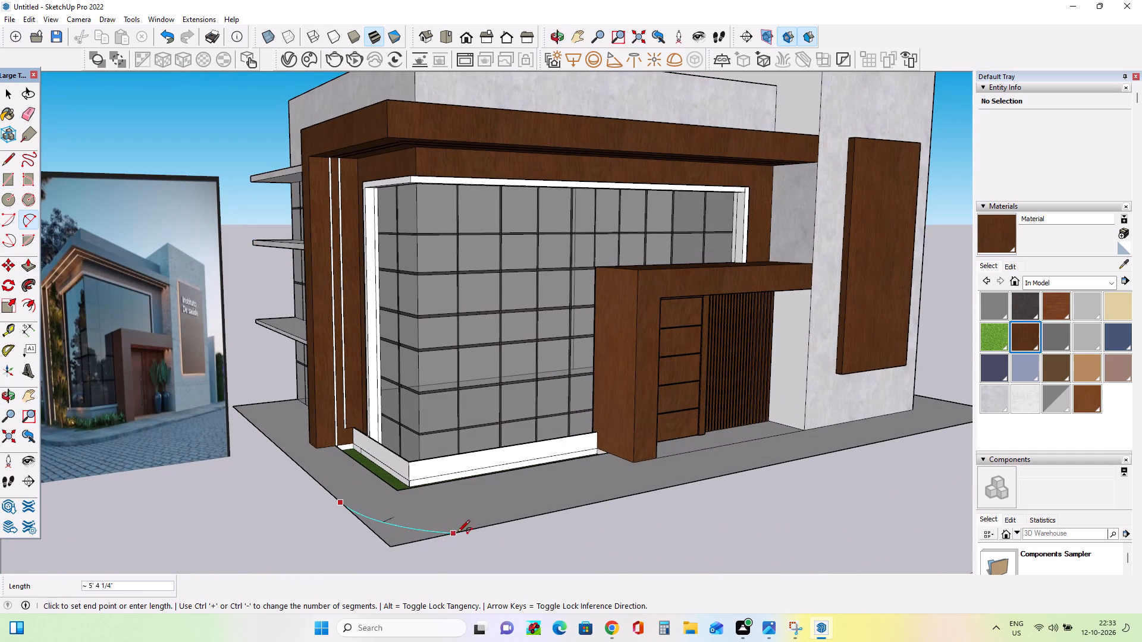
pyautogui.click(470, 533)
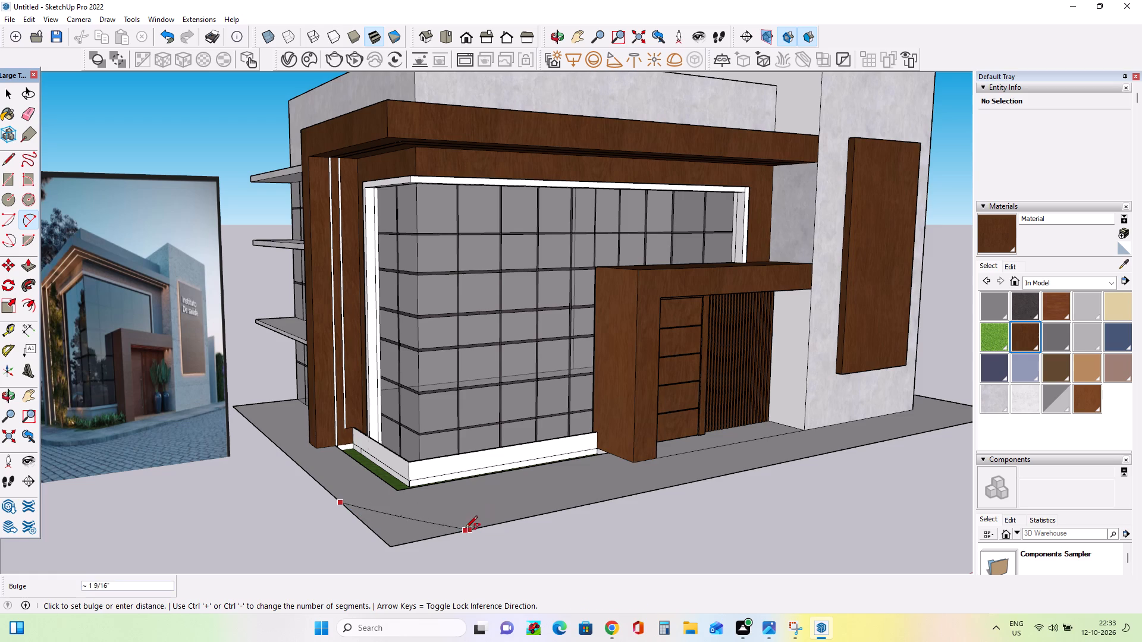
pyautogui.click(459, 540)
pyautogui.moveTo(544, 539); pyautogui.dragTo(532, 567, button='middle')
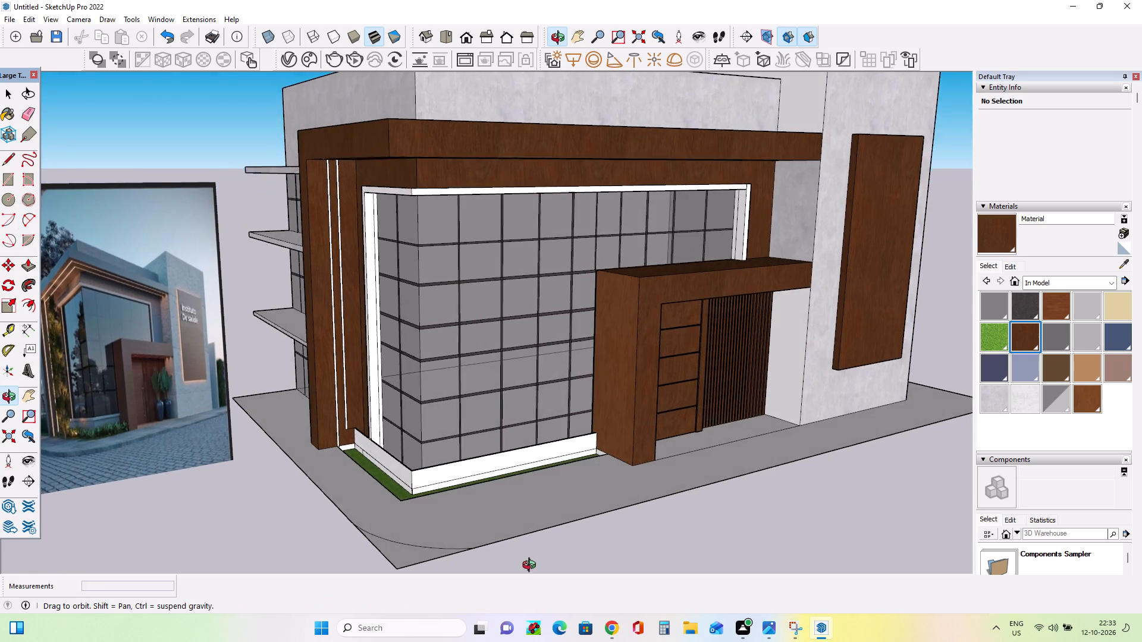
pyautogui.moveTo(532, 567); pyautogui.dragTo(520, 569, button='middle')
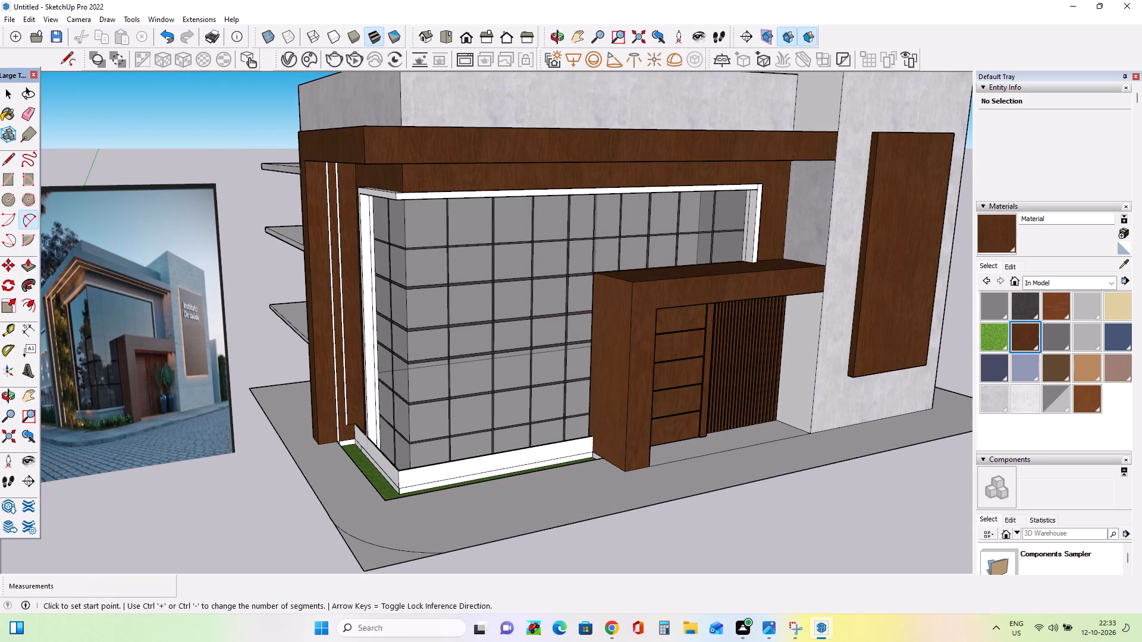
pyautogui.click(32, 112)
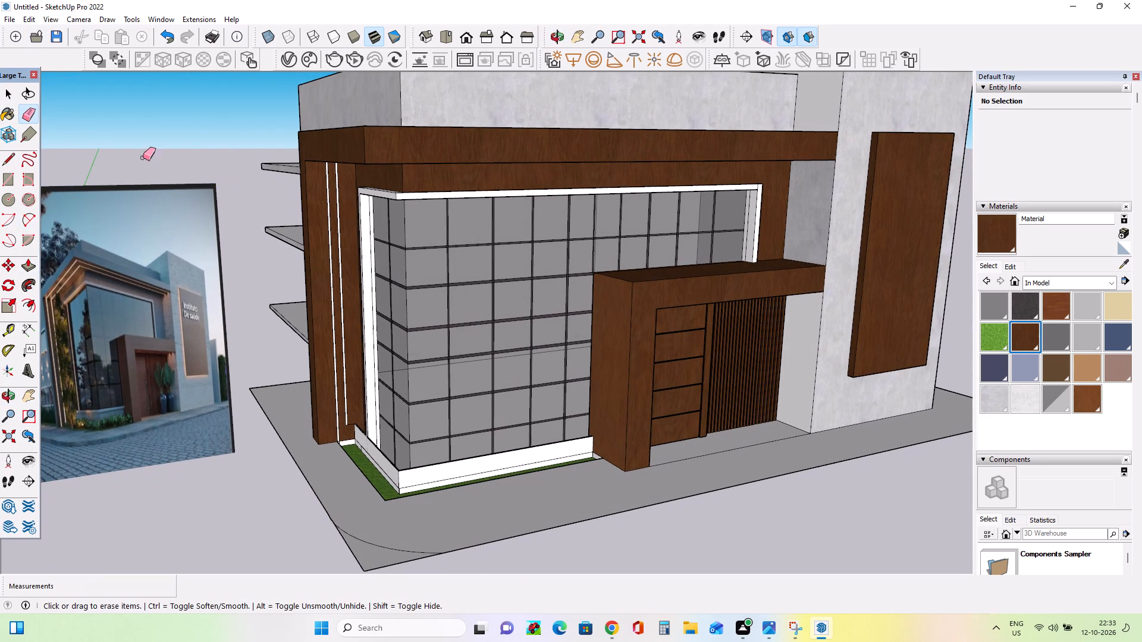
pyautogui.moveTo(348, 555); pyautogui.dragTo(407, 571)
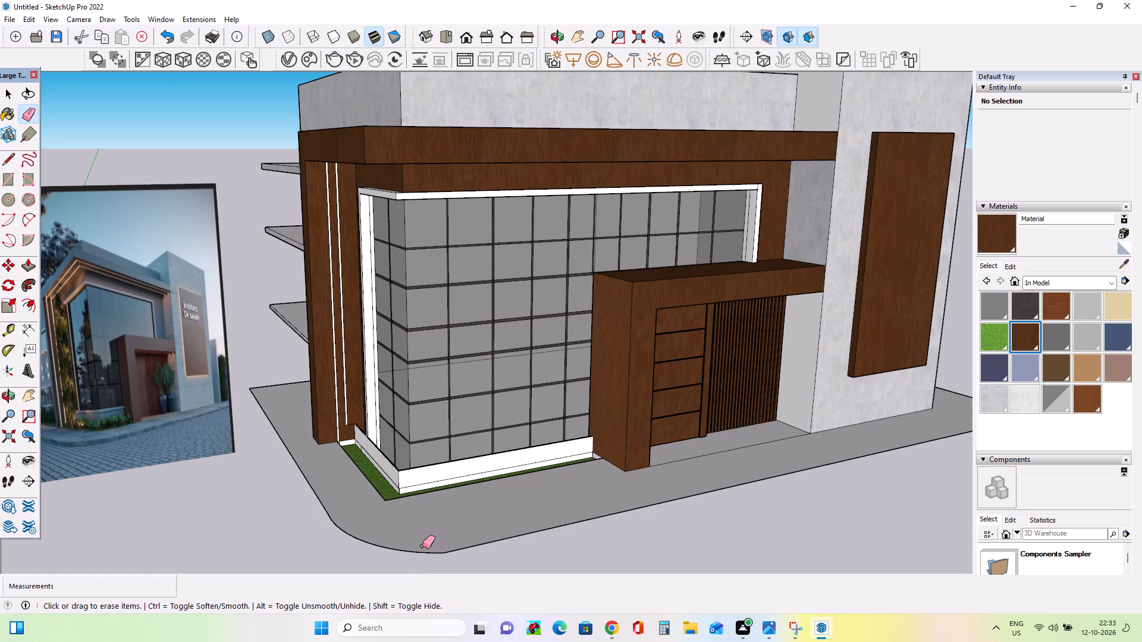
# Erase the stray line on the pavement in front of the slatted entrance wall.
pyautogui.moveTo(399, 526); pyautogui.dragTo(403, 535, button='middle')
pyautogui.moveTo(736, 443); pyautogui.dragTo(749, 457)
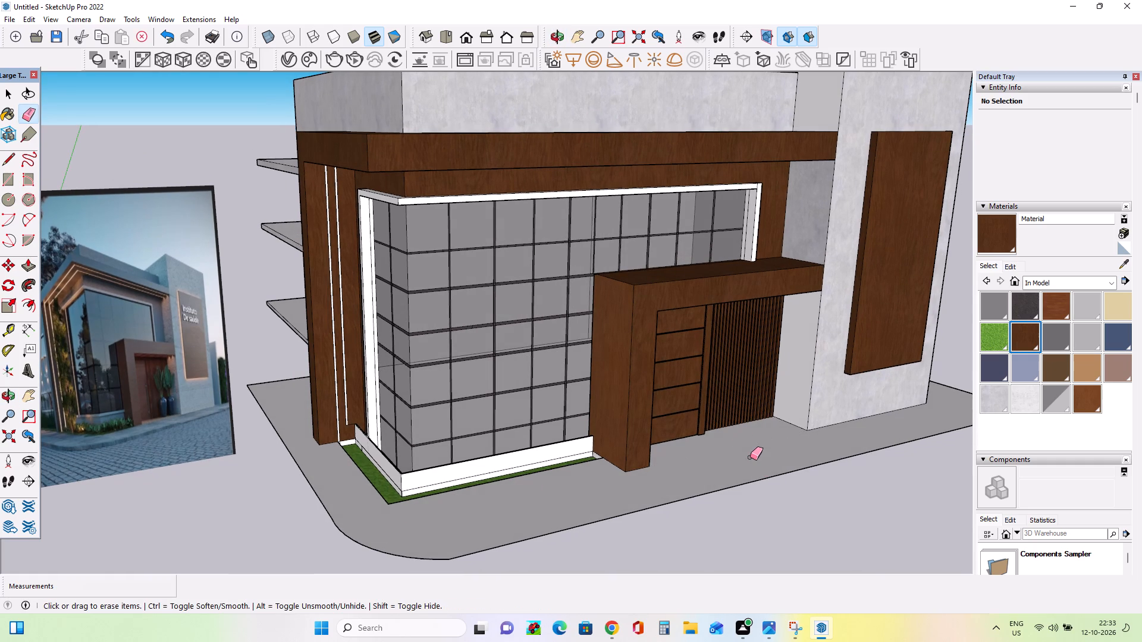
# Push/Pull the rounded pavement slab's top face upward 1 9/16".
pyautogui.click(30, 263)
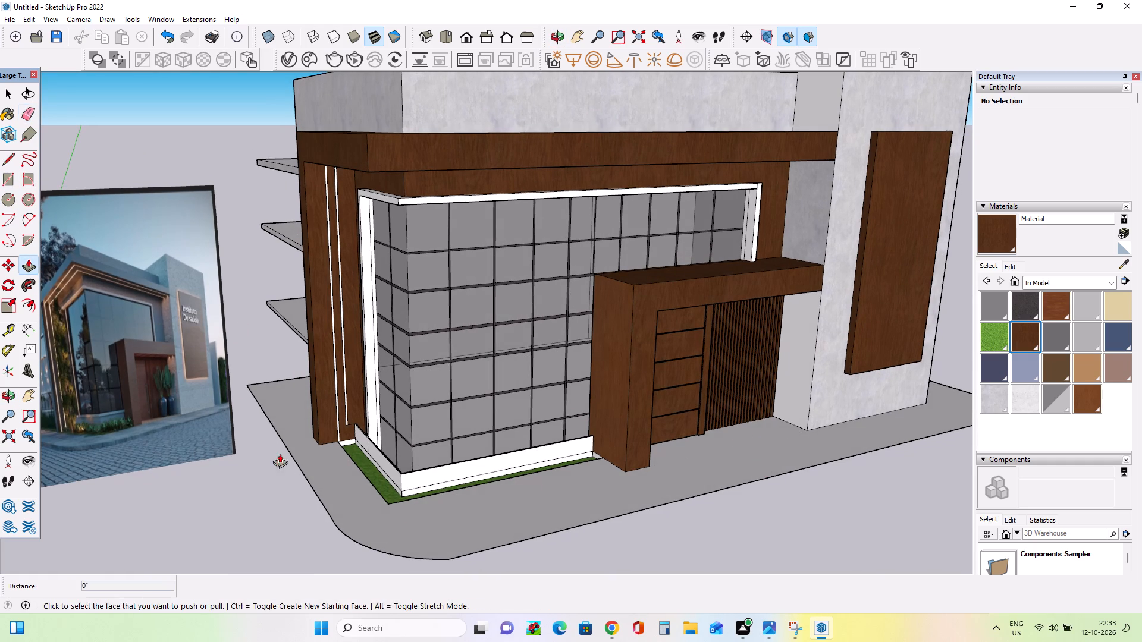
pyautogui.click(356, 493)
pyautogui.click(358, 490)
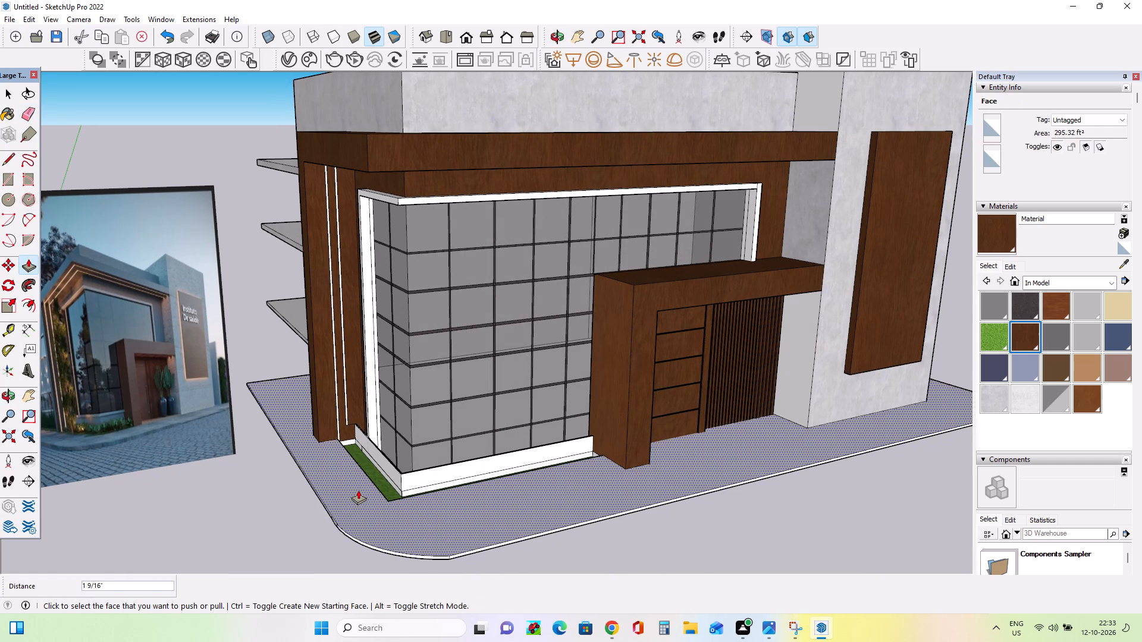
pyautogui.middleClick(403, 508)
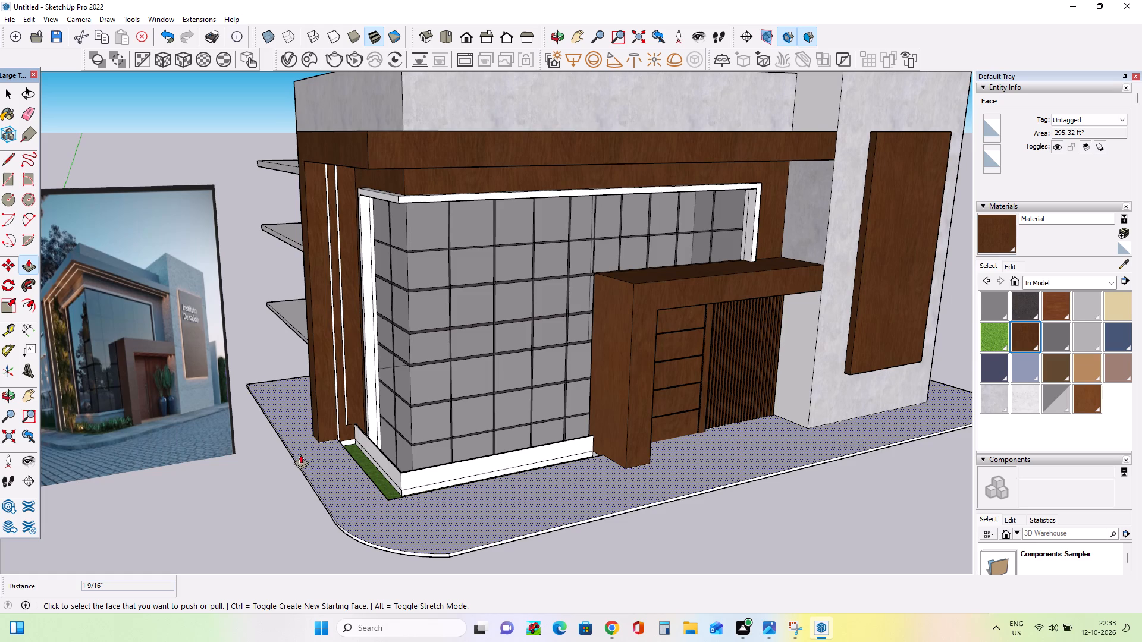
# Examine the curved pavement, planting and entrance in the reference image and compare them with the model.
pyautogui.scroll(-5, 266, 443)
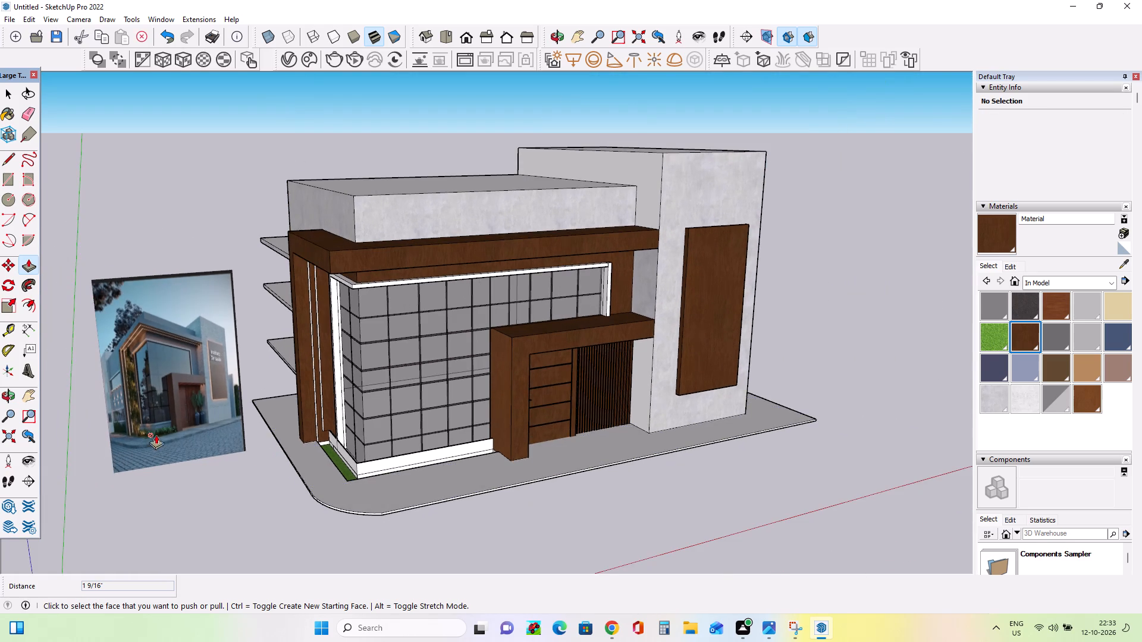
pyautogui.scroll(18, 153, 430)
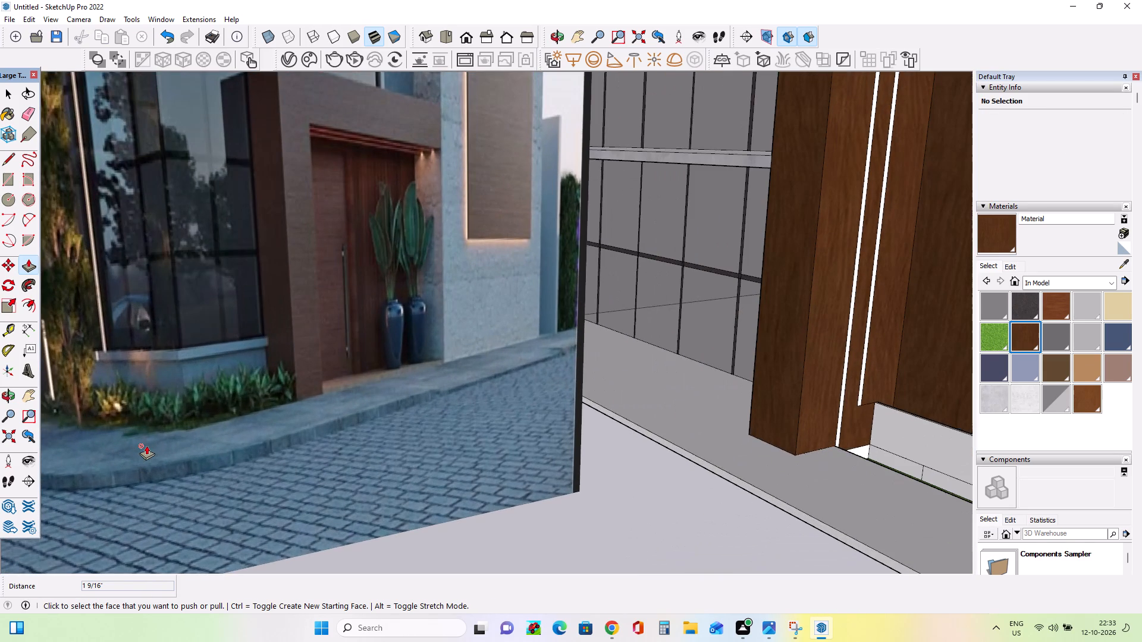
pyautogui.scroll(-4, 146, 445)
pyautogui.scroll(2, 154, 448)
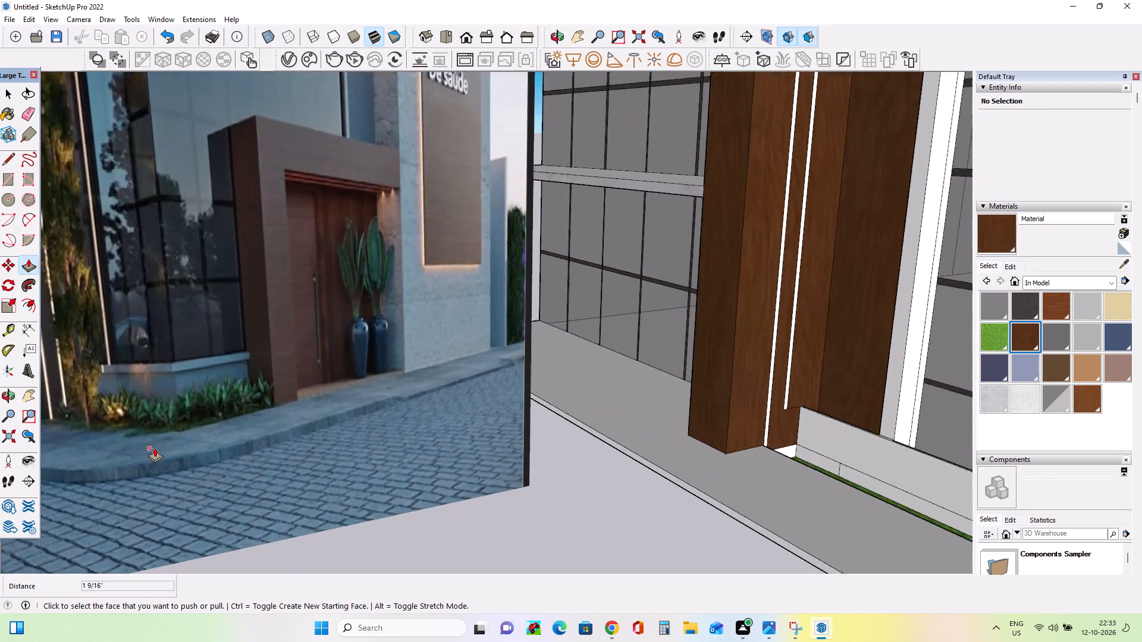
pyautogui.scroll(2, 155, 448)
pyautogui.scroll(-16, 155, 448)
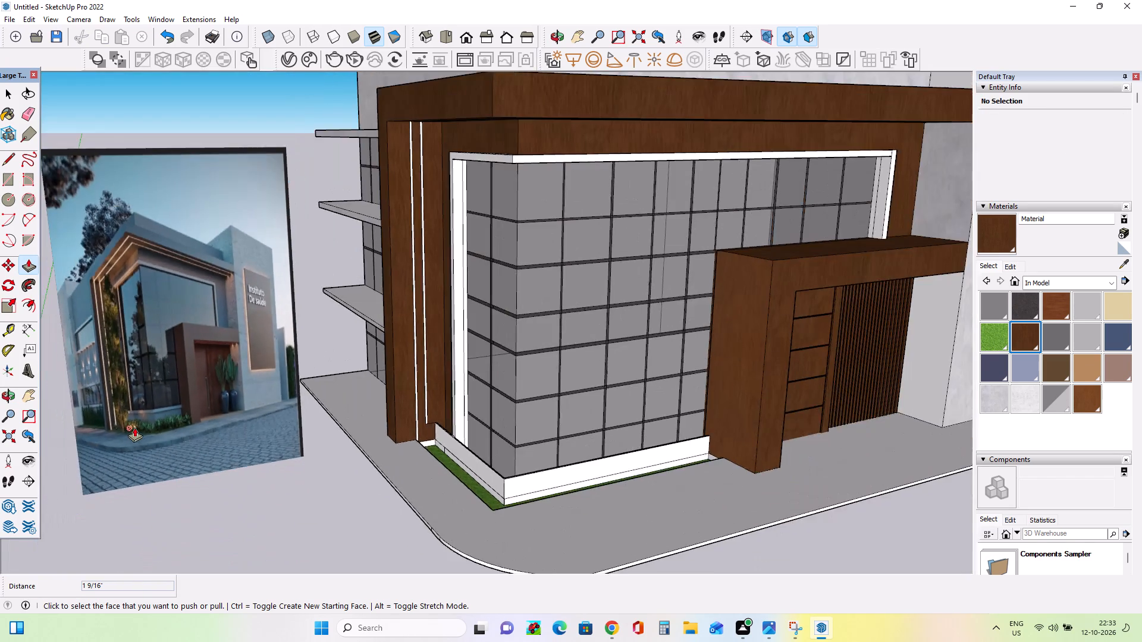
pyautogui.scroll(-3, 134, 422)
pyautogui.middleClick(294, 523)
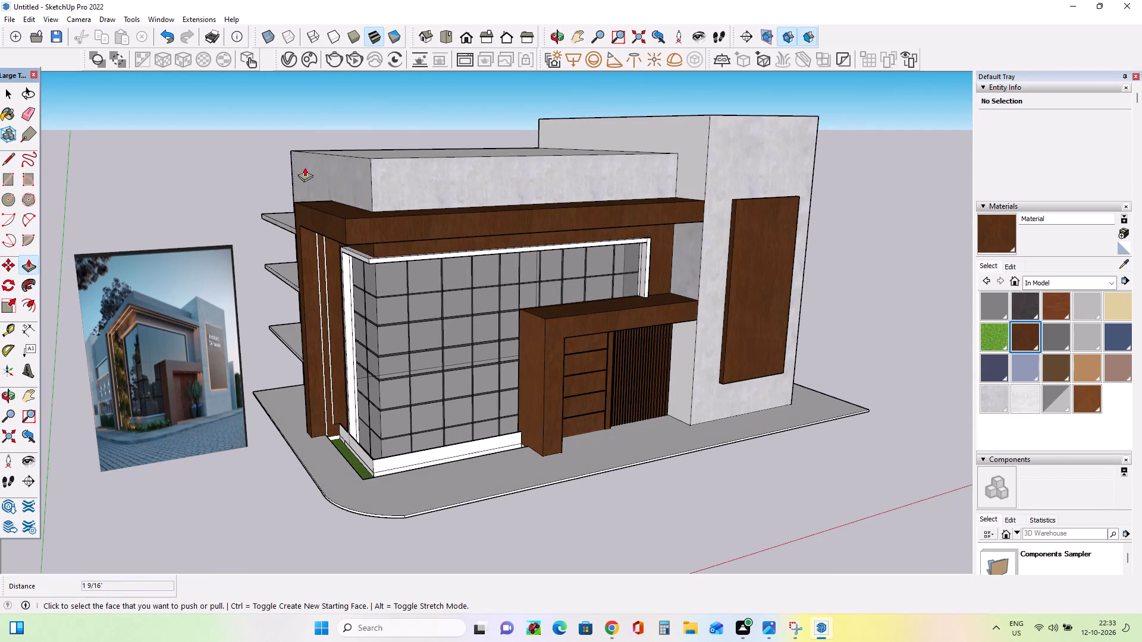
# Switch to Snipping Tool and crop the building reference image tightly around the "Instituto De saúde" sign lettering.
pyautogui.click(798, 627)
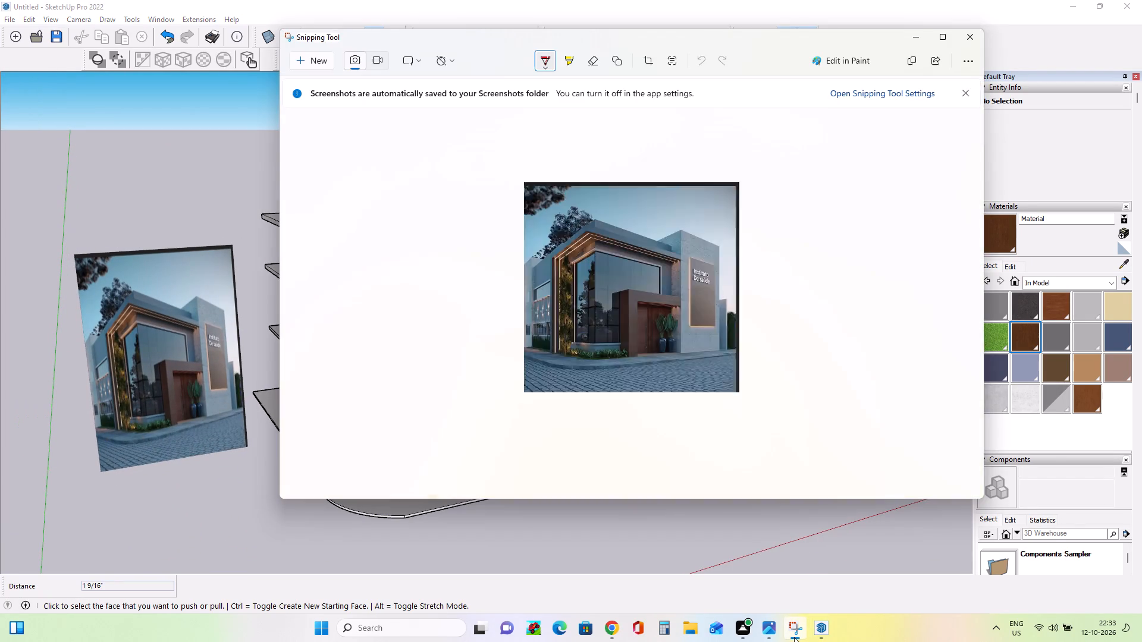
pyautogui.scroll(3, 774, 366)
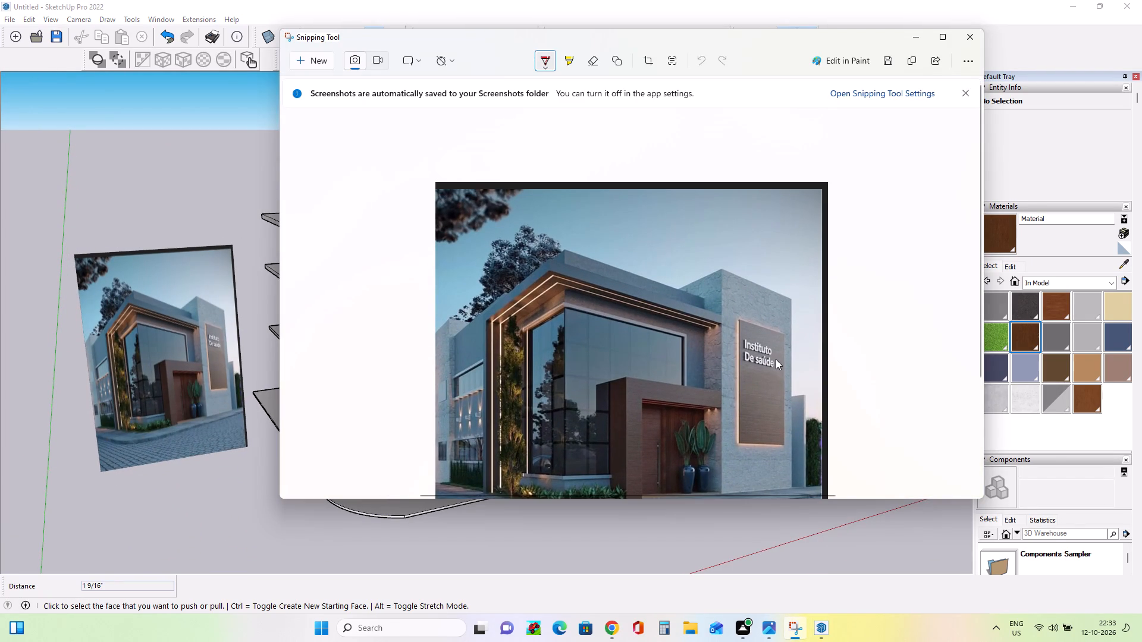
pyautogui.scroll(-1, 776, 359)
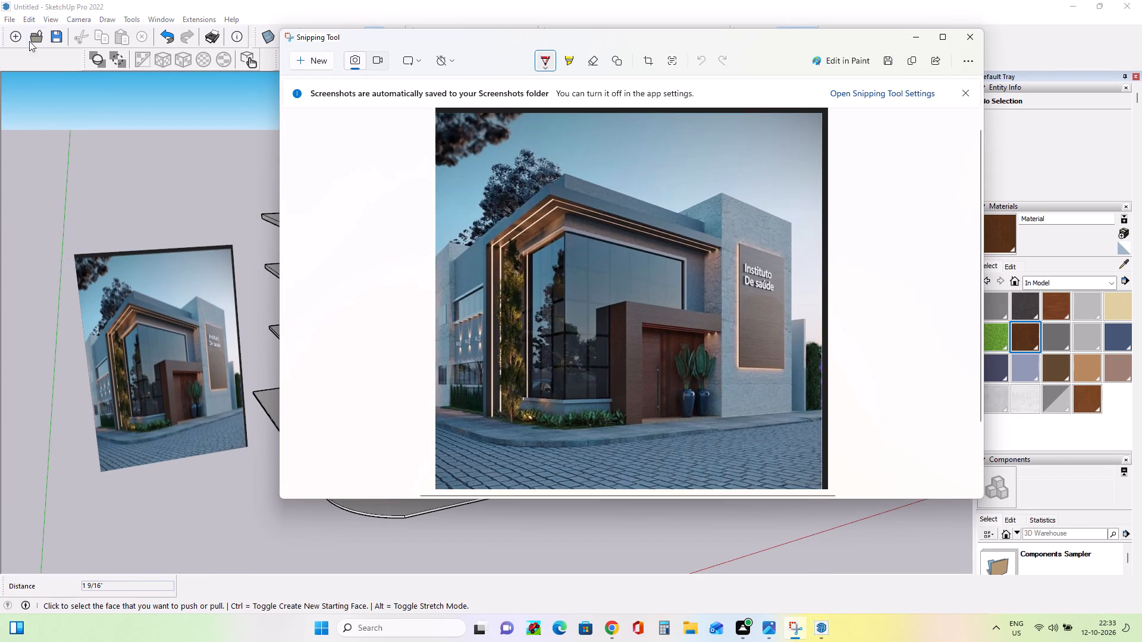
pyautogui.click(651, 61)
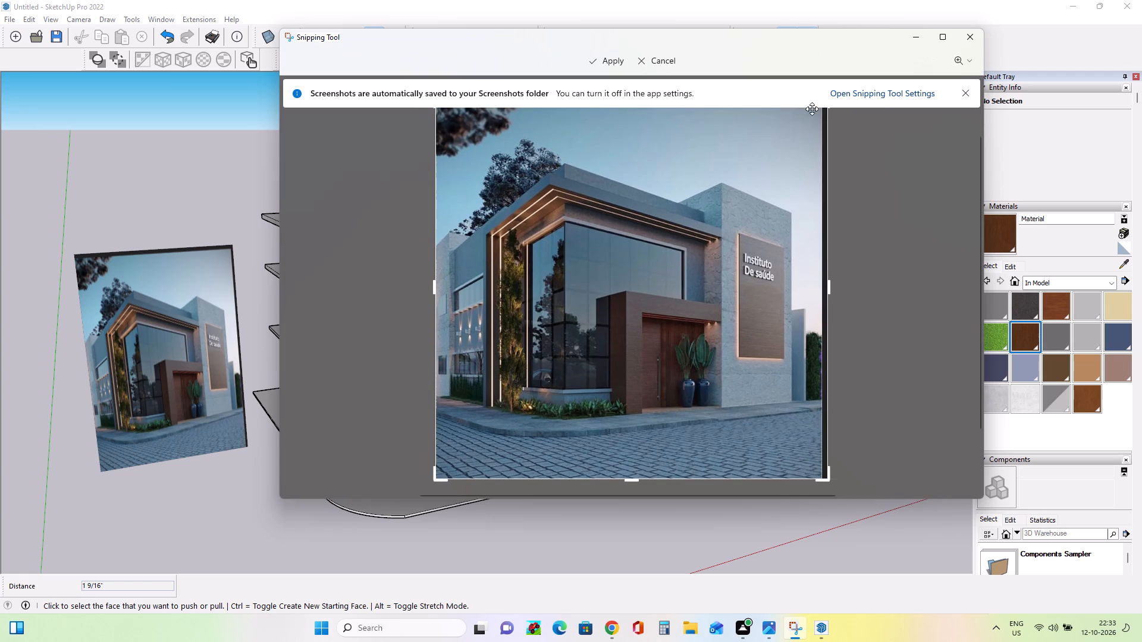
pyautogui.click(829, 284)
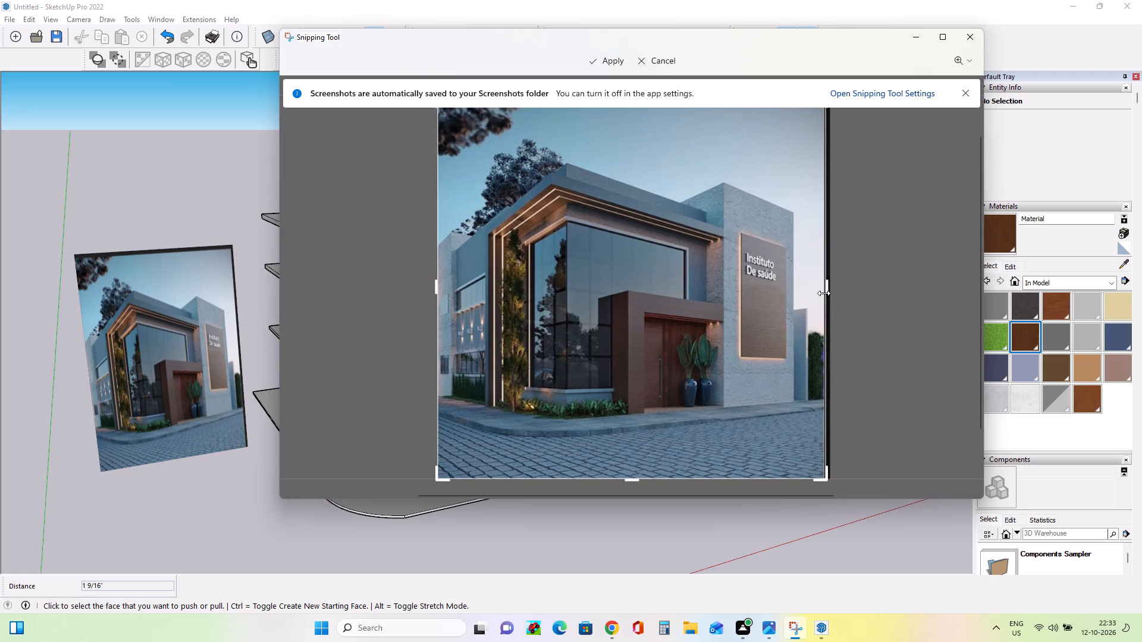
pyautogui.moveTo(825, 292); pyautogui.dragTo(775, 297)
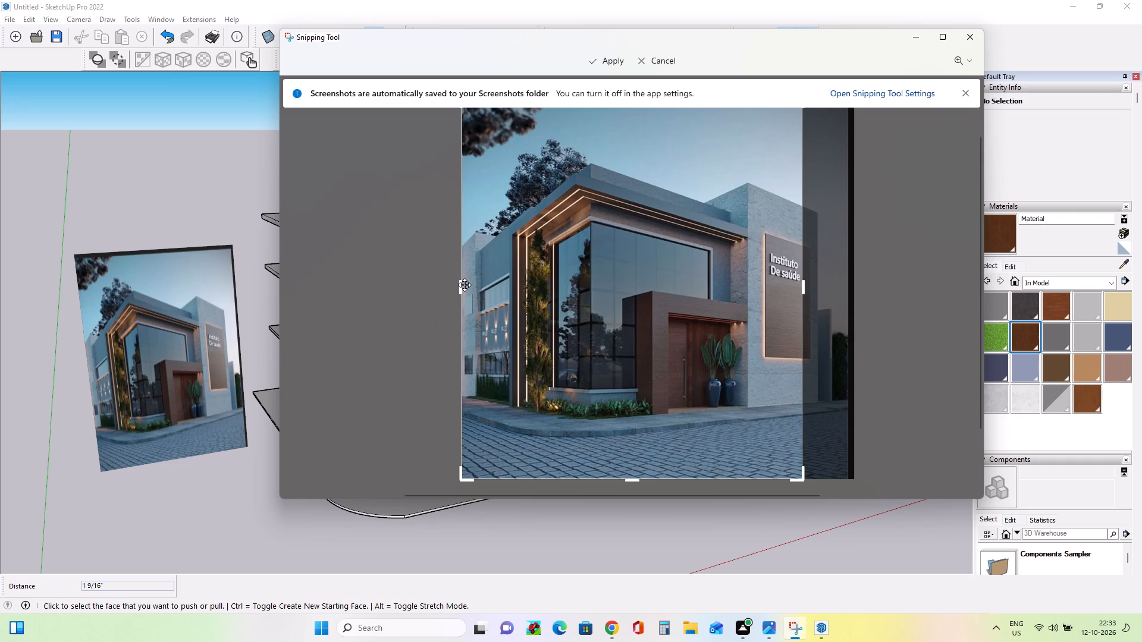
pyautogui.moveTo(463, 285); pyautogui.dragTo(752, 291)
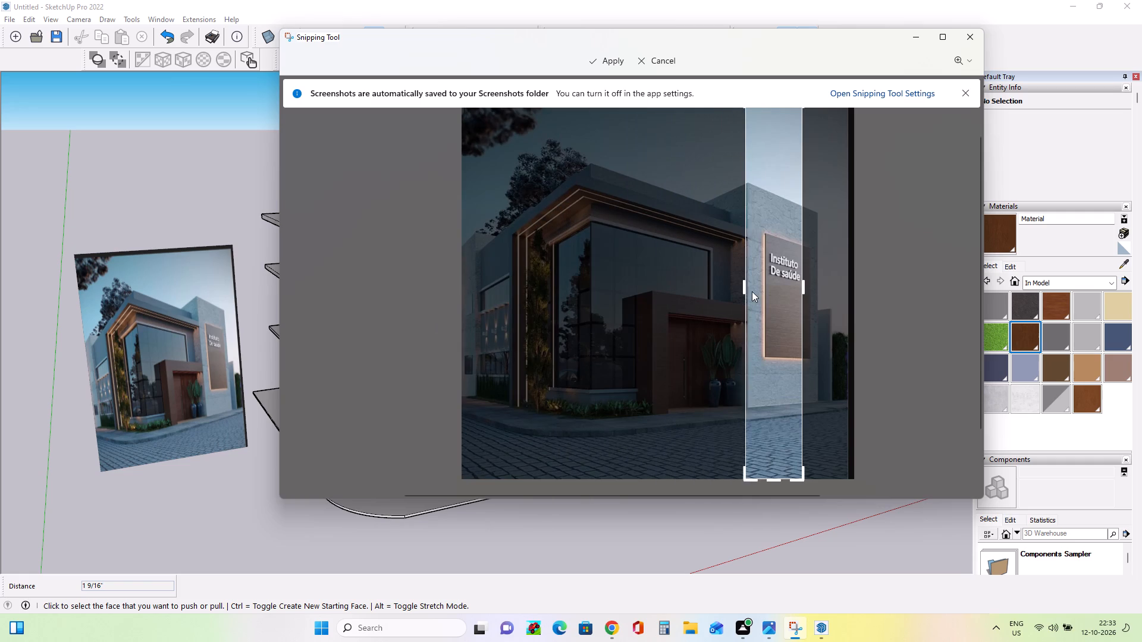
pyautogui.moveTo(752, 291); pyautogui.dragTo(766, 294)
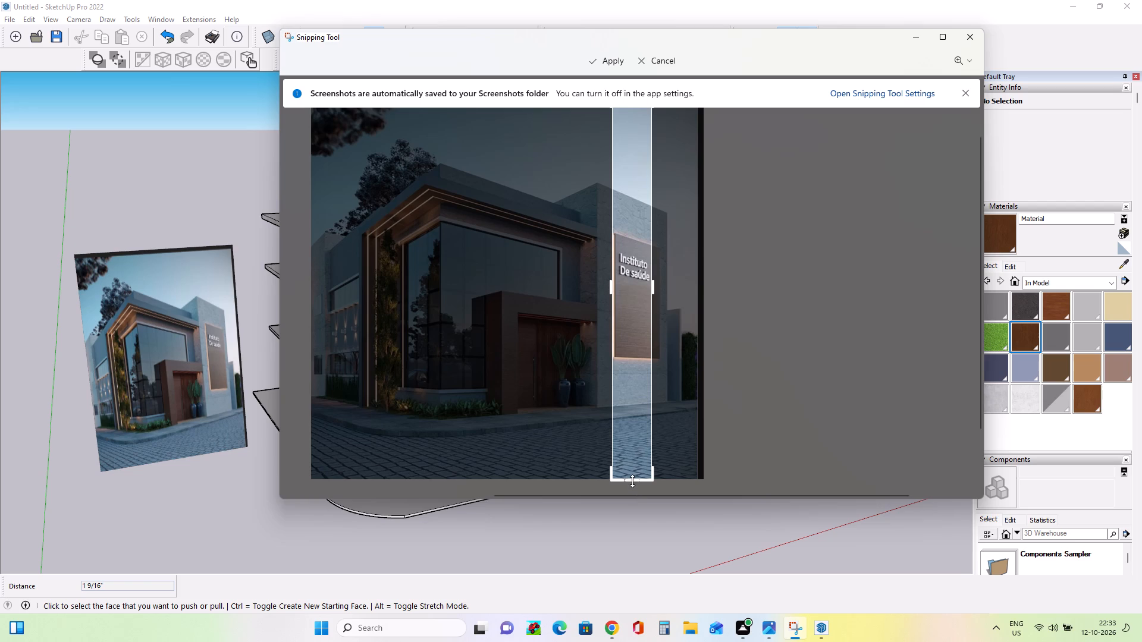
pyautogui.click(632, 482)
pyautogui.moveTo(633, 480); pyautogui.dragTo(620, 288)
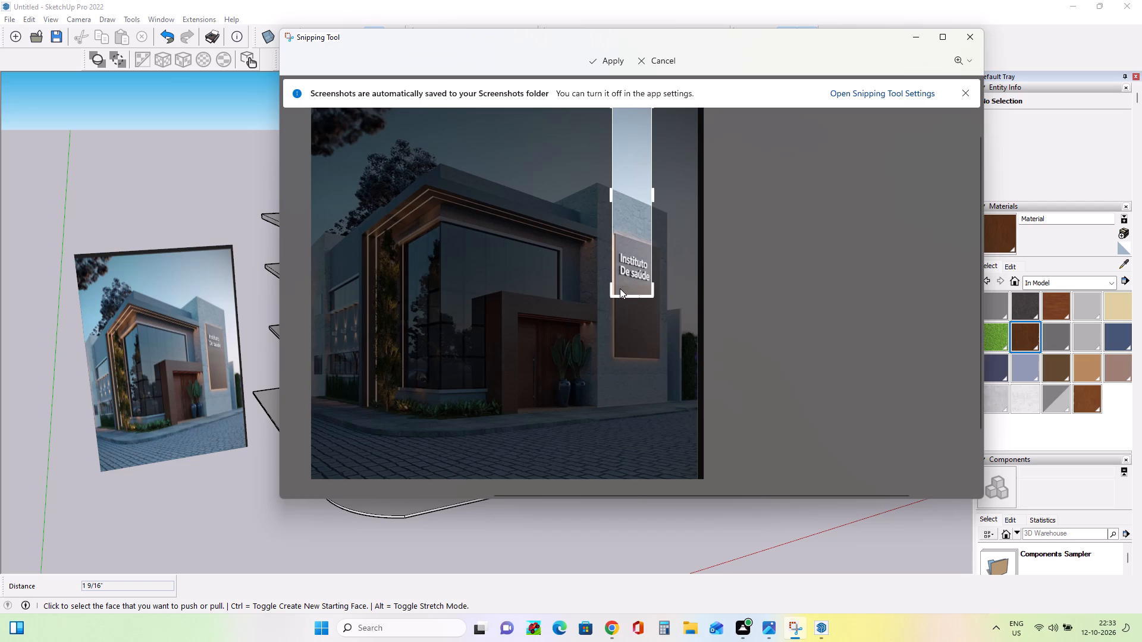
pyautogui.moveTo(620, 288); pyautogui.dragTo(628, 288)
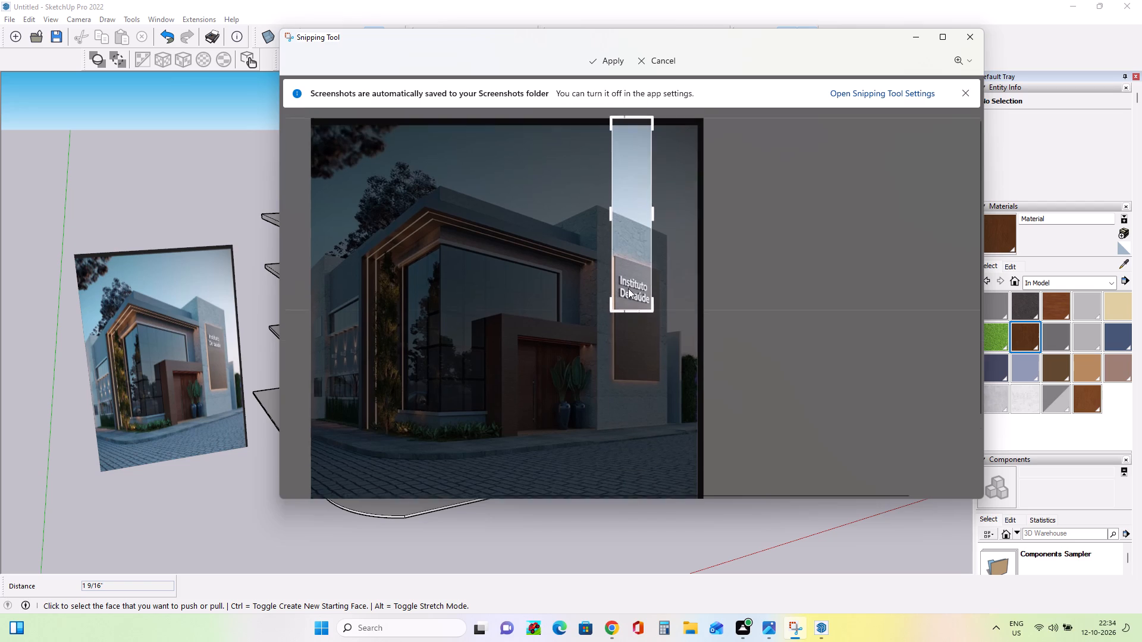
pyautogui.moveTo(629, 167); pyautogui.dragTo(629, 207)
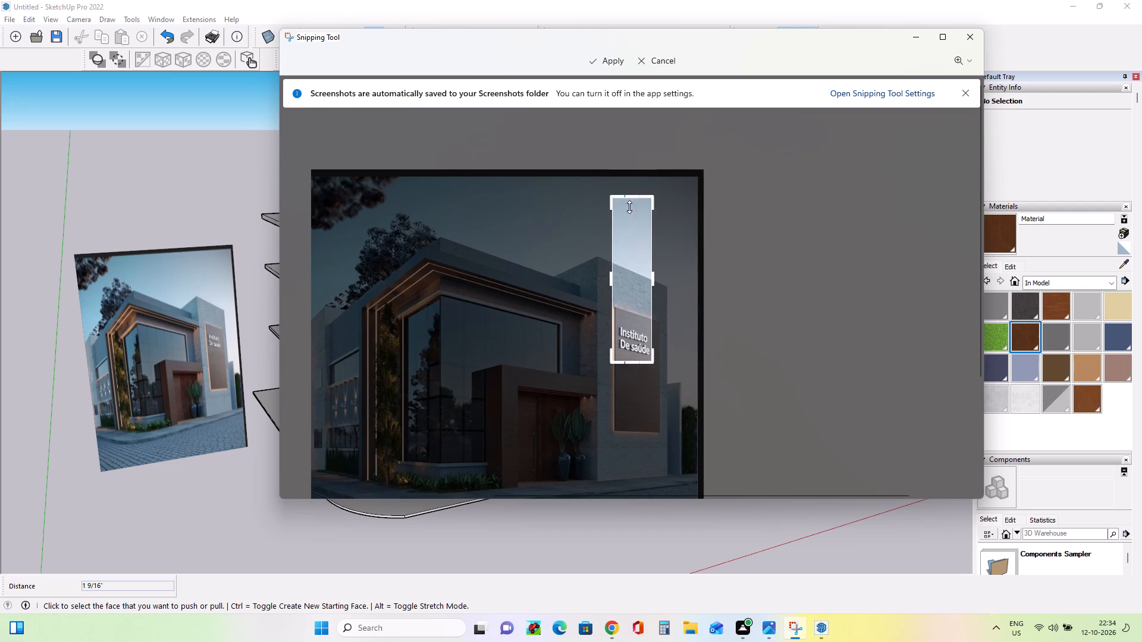
pyautogui.moveTo(629, 207); pyautogui.dragTo(647, 324)
pyautogui.click(610, 287)
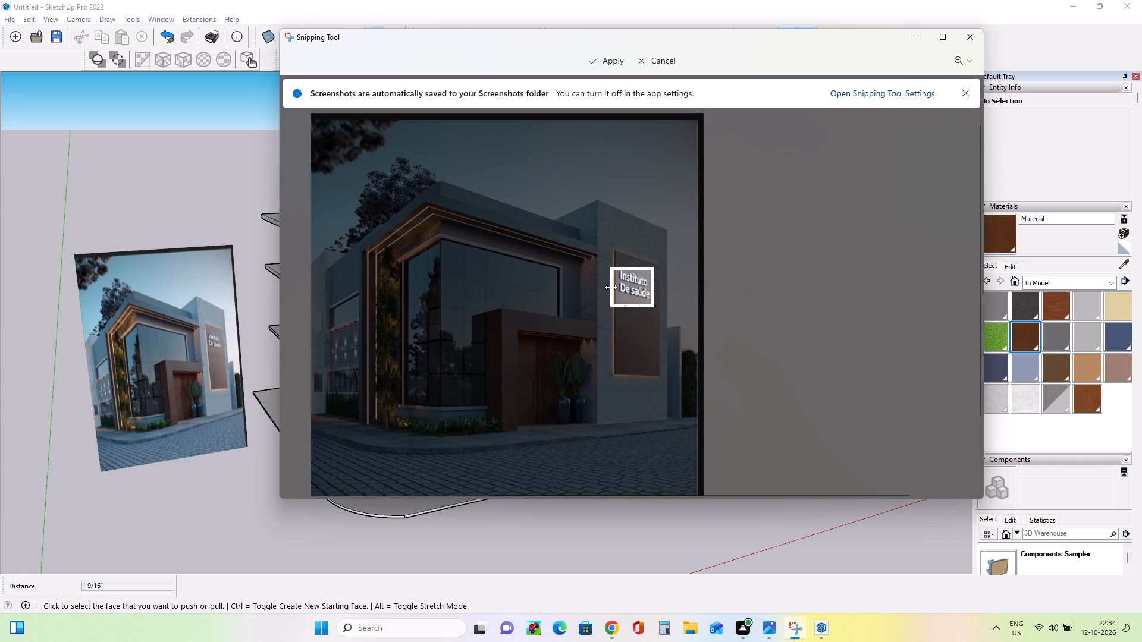
pyautogui.scroll(2, 639, 310)
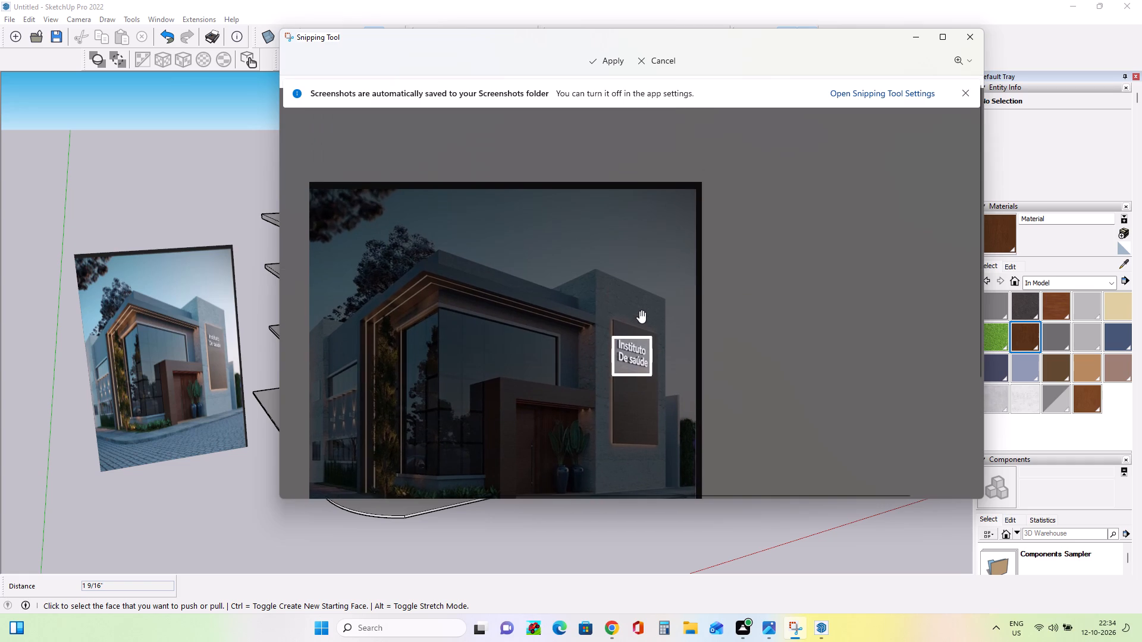
pyautogui.click(605, 61)
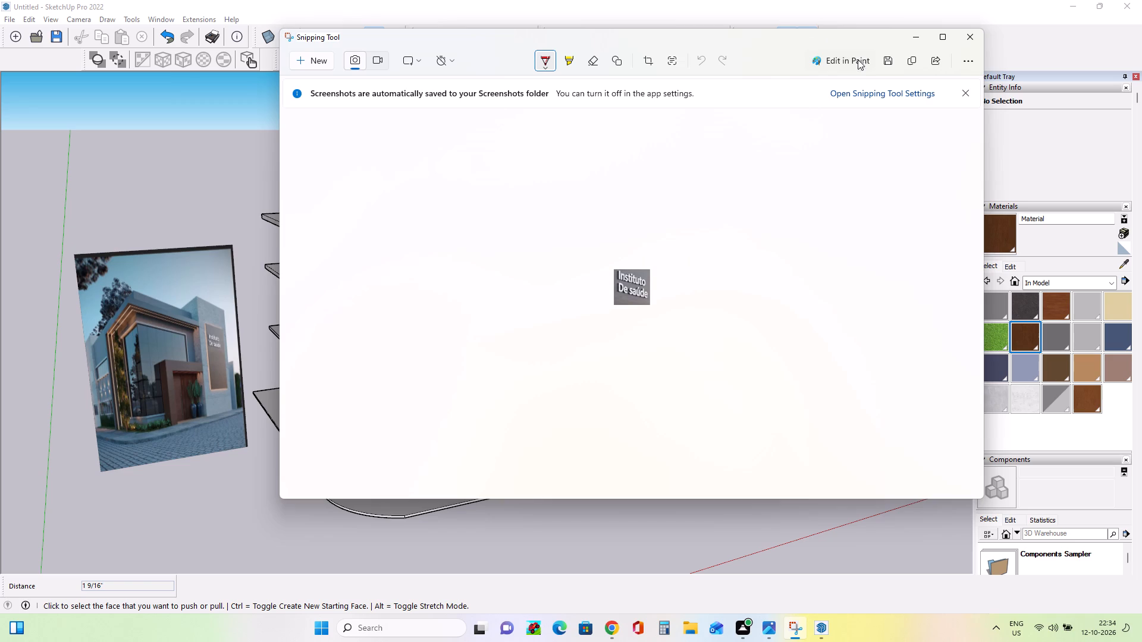
# Save the cropped lettering image, enlarge it to read the sign's wording, and return to the SketchUp model.
pyautogui.click(887, 60)
pyautogui.click(671, 305)
pyautogui.scroll(7, 619, 282)
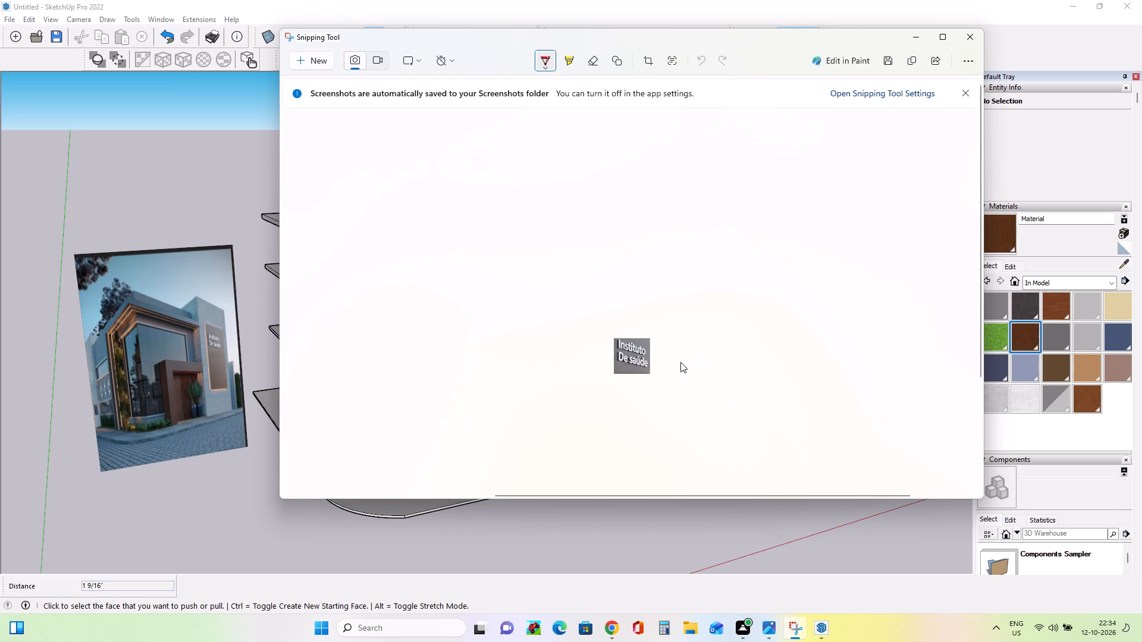
pyautogui.scroll(3, 674, 362)
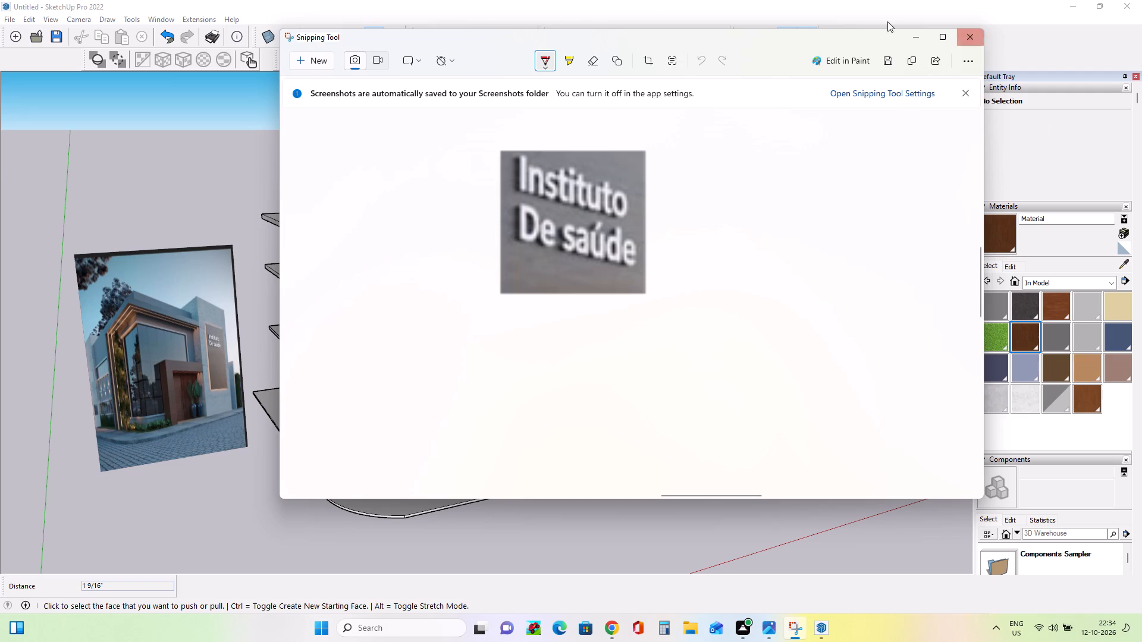
pyautogui.click(916, 33)
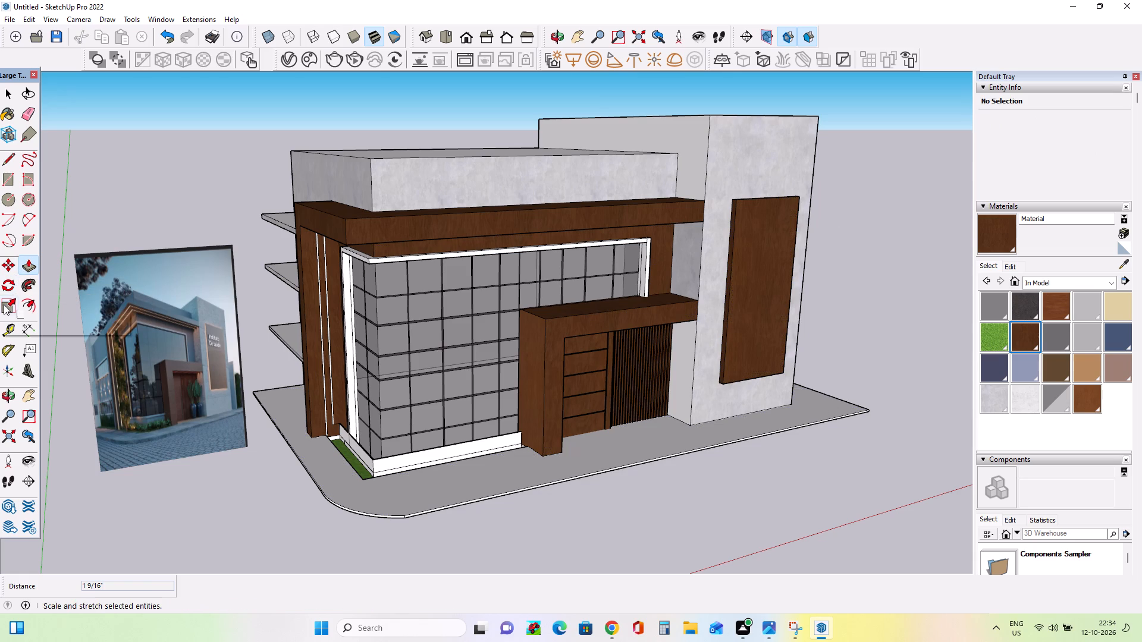
# Place a leader text label anchored on the upper part of the wooden sign panel on the concrete tower.
pyautogui.click(27, 353)
pyautogui.moveTo(852, 373); pyautogui.dragTo(821, 373, button='middle')
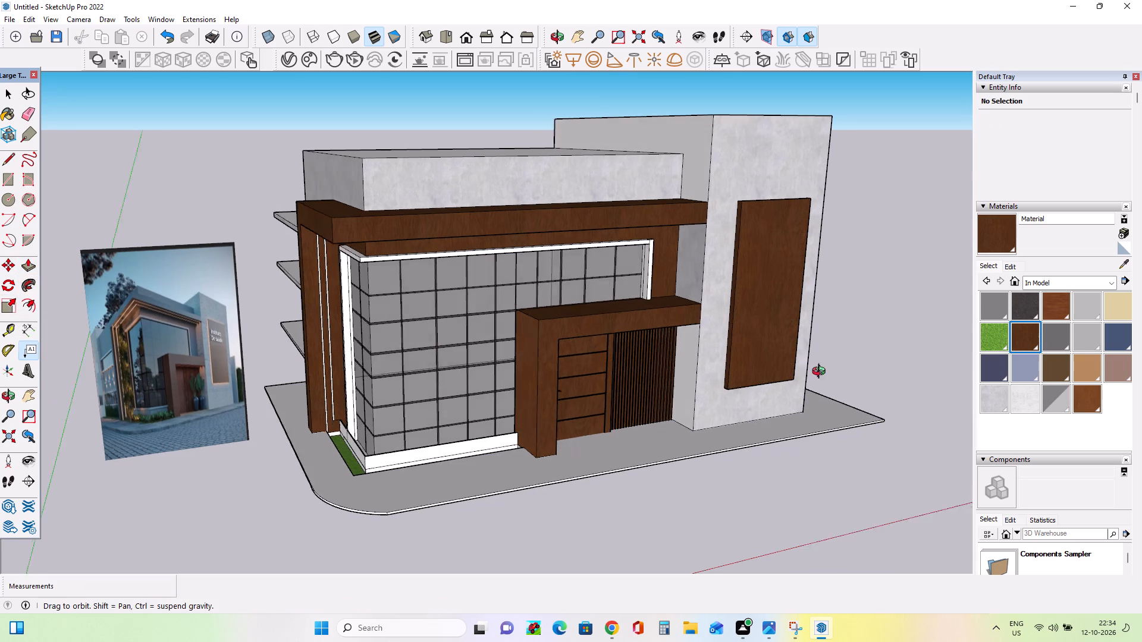
pyautogui.moveTo(821, 373); pyautogui.dragTo(783, 350, button='middle')
pyautogui.scroll(4, 750, 270)
pyautogui.scroll(2, 814, 291)
pyautogui.moveTo(814, 291); pyautogui.dragTo(740, 283, button='middle')
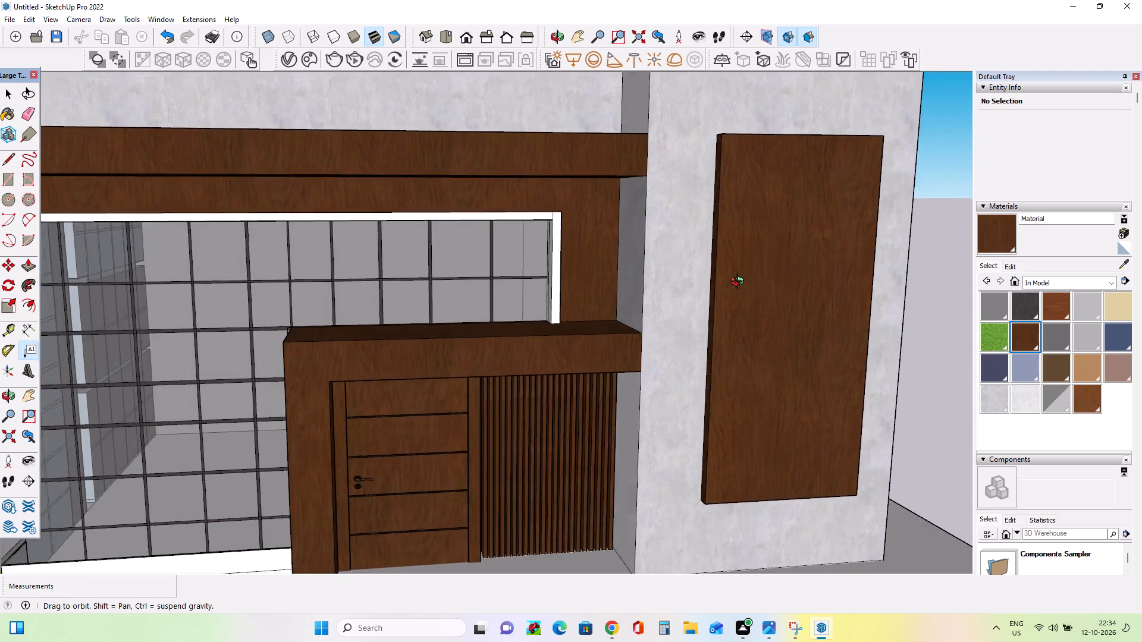
pyautogui.moveTo(740, 283); pyautogui.dragTo(734, 278, button='middle')
pyautogui.click(738, 213)
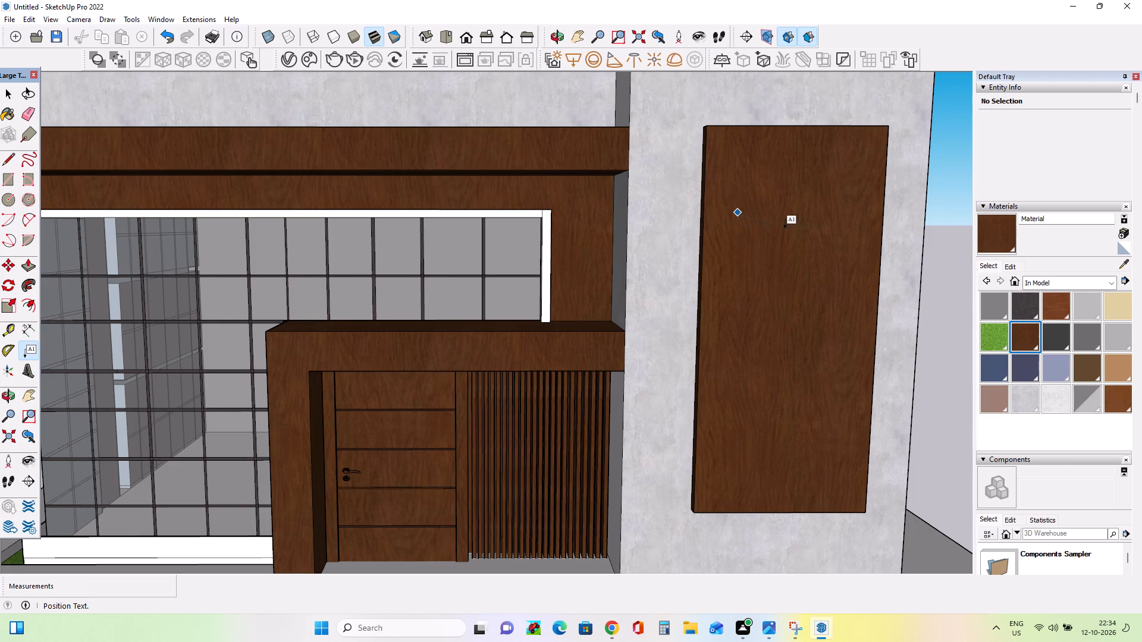
pyautogui.click(833, 227)
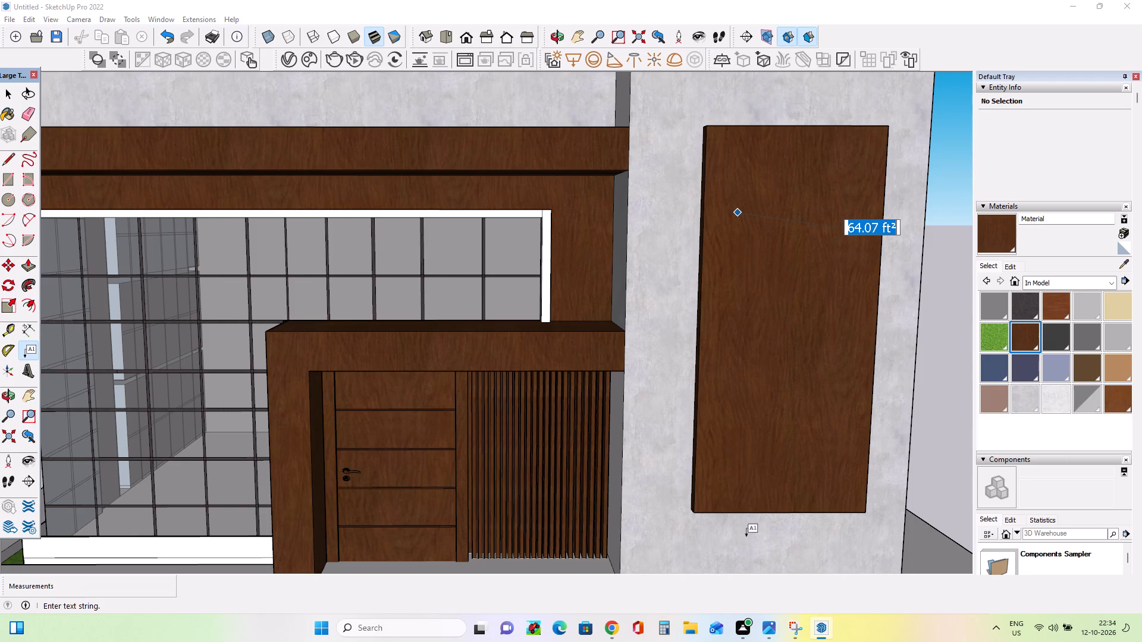
# Replace the sign label's default text with "instituto" as its first line, following the lettering in the reference image.
pyautogui.press('Delete')
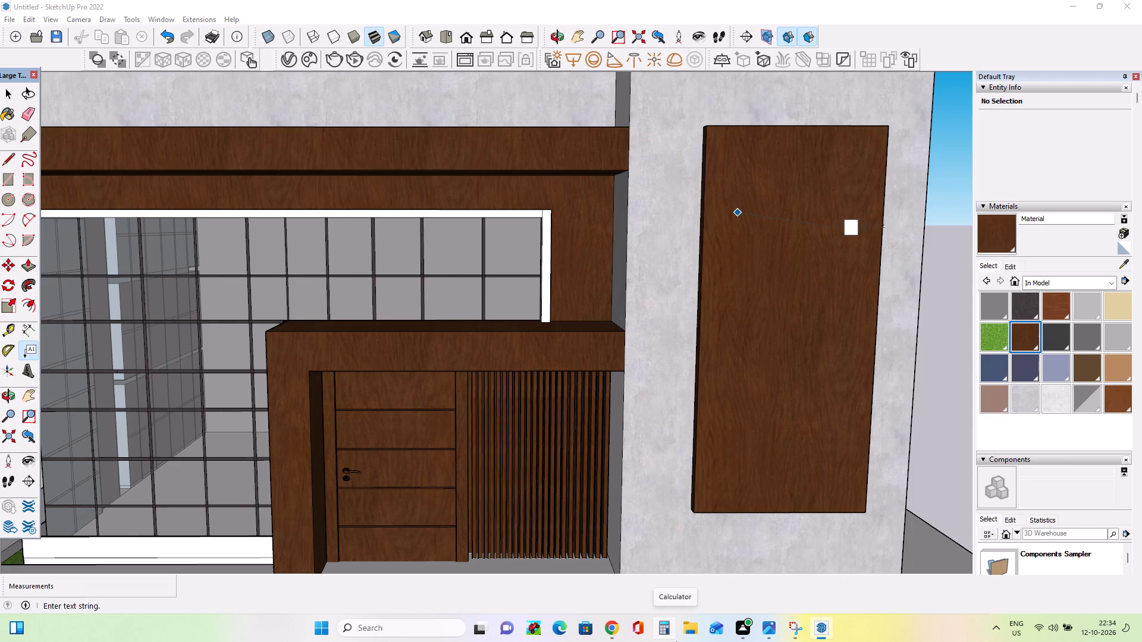
pyautogui.write('in')
pyautogui.scroll(-7, 676, 641)
pyautogui.scroll(-4, 231, 558)
pyautogui.scroll(-7, 344, 522)
pyautogui.scroll(13, 59, 498)
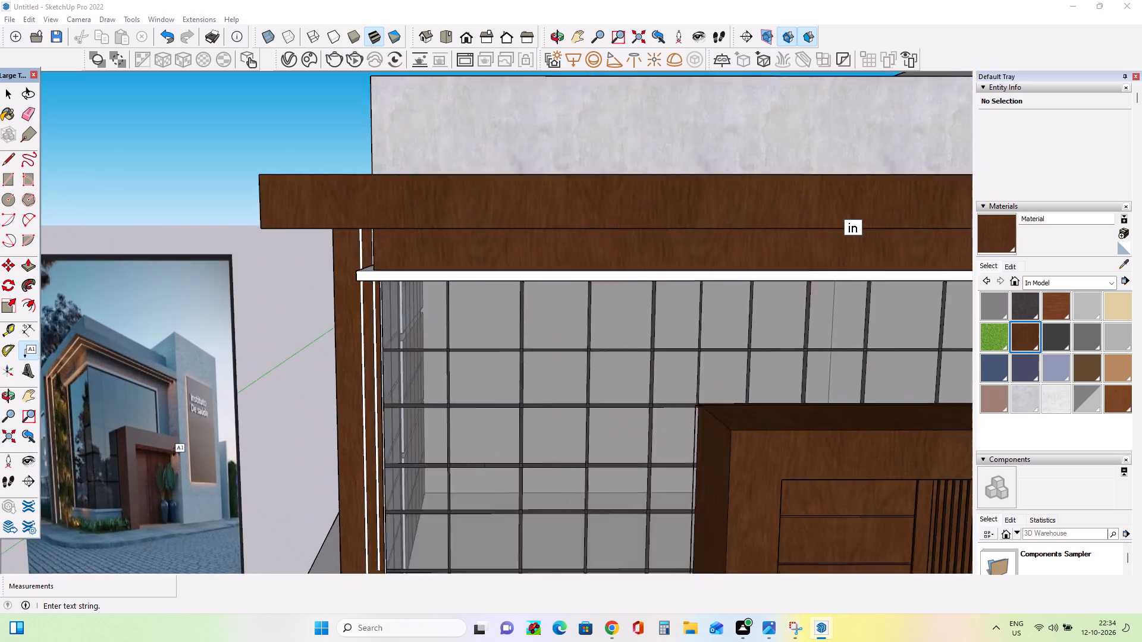
pyautogui.scroll(16, 174, 457)
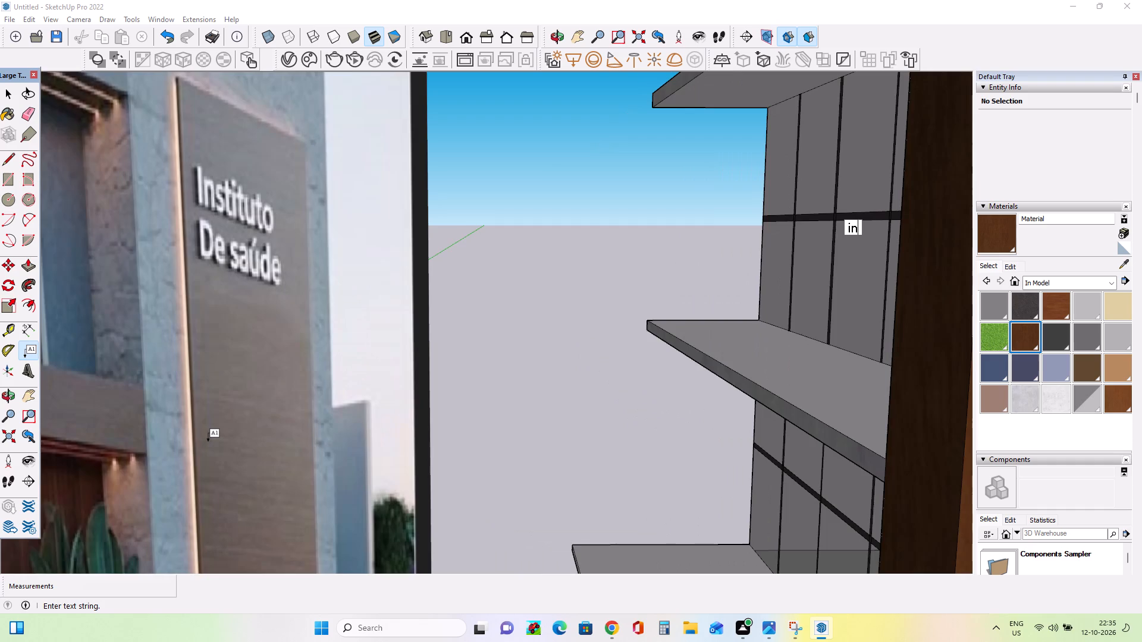
pyautogui.scroll(-4, 208, 442)
pyautogui.scroll(-20, 208, 442)
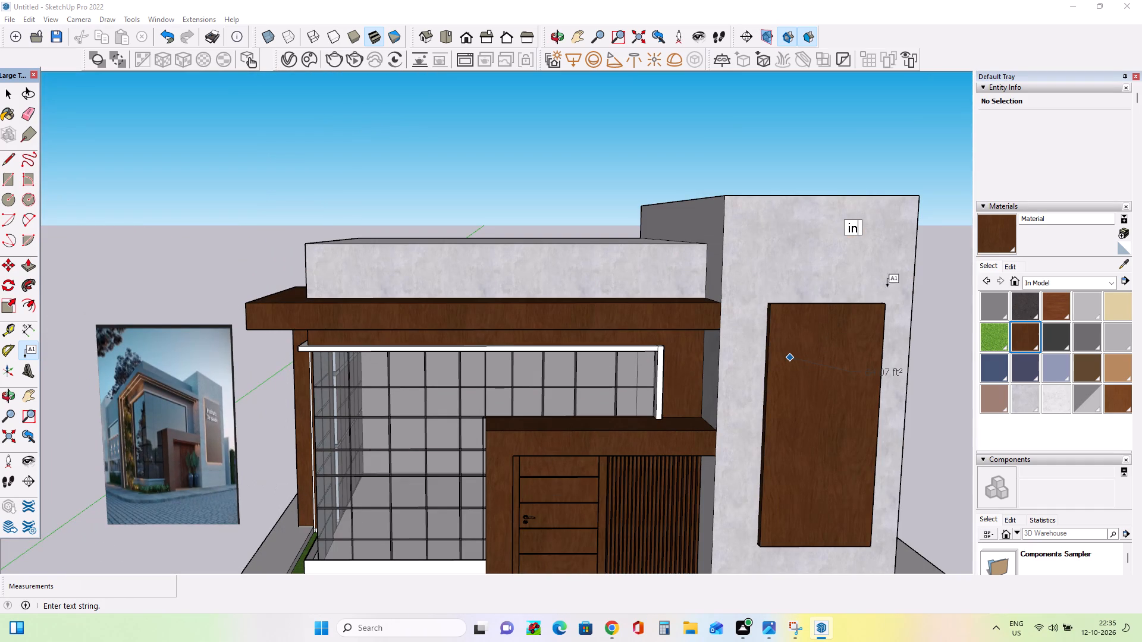
pyautogui.write('st')
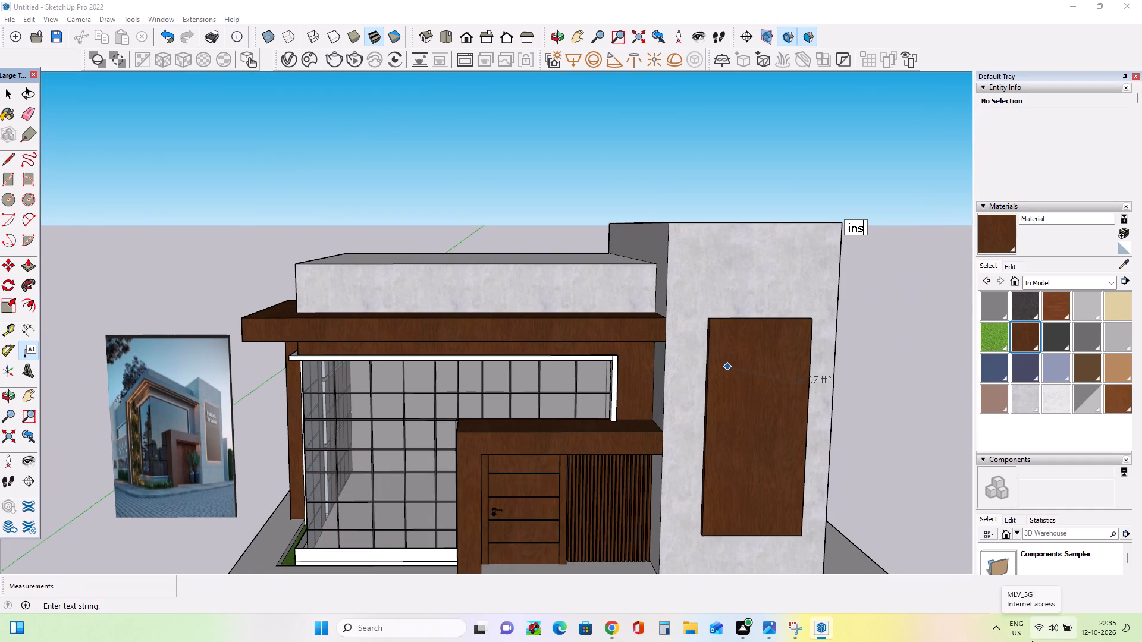
pyautogui.press('i')
pyautogui.scroll(-5, 1033, 628)
pyautogui.scroll(3, 456, 564)
pyautogui.scroll(10, 152, 404)
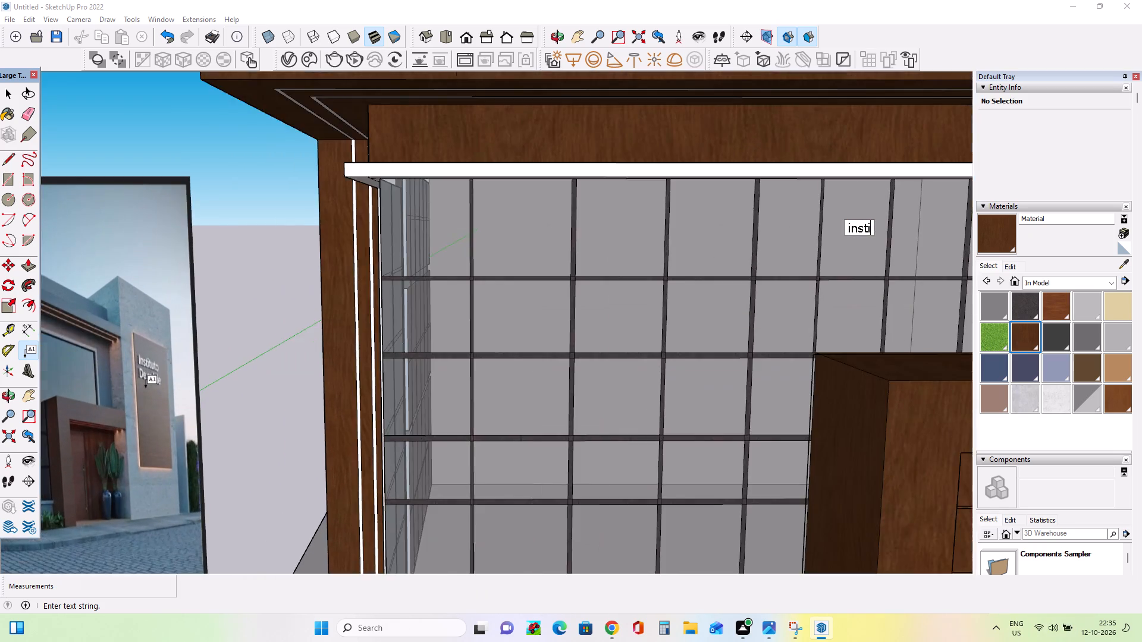
pyautogui.scroll(7, 146, 389)
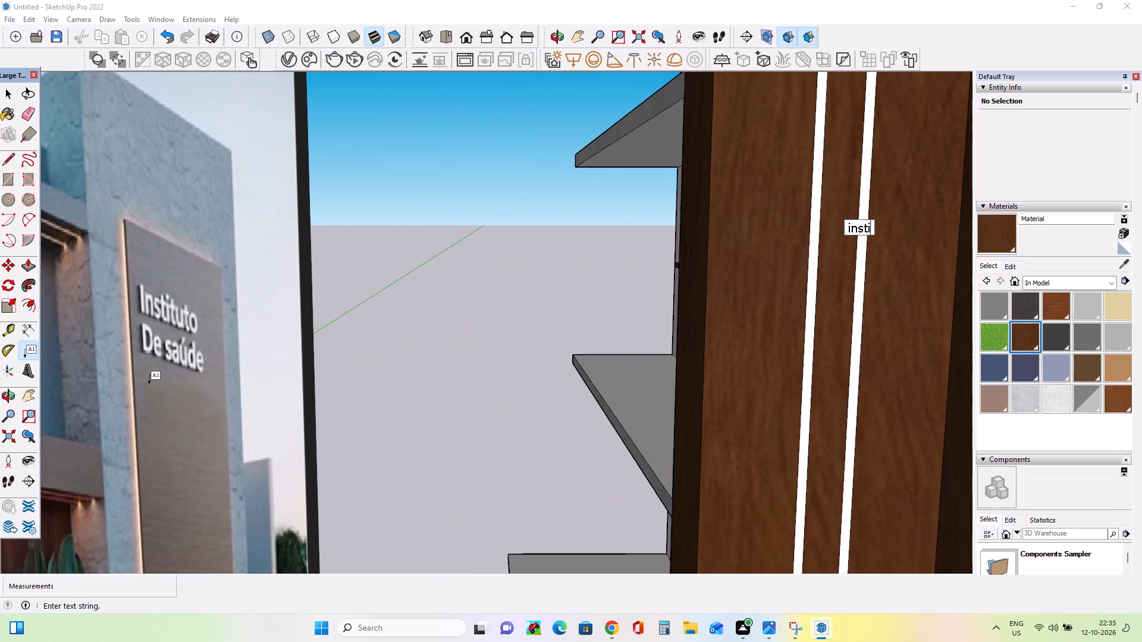
pyautogui.scroll(-17, 149, 385)
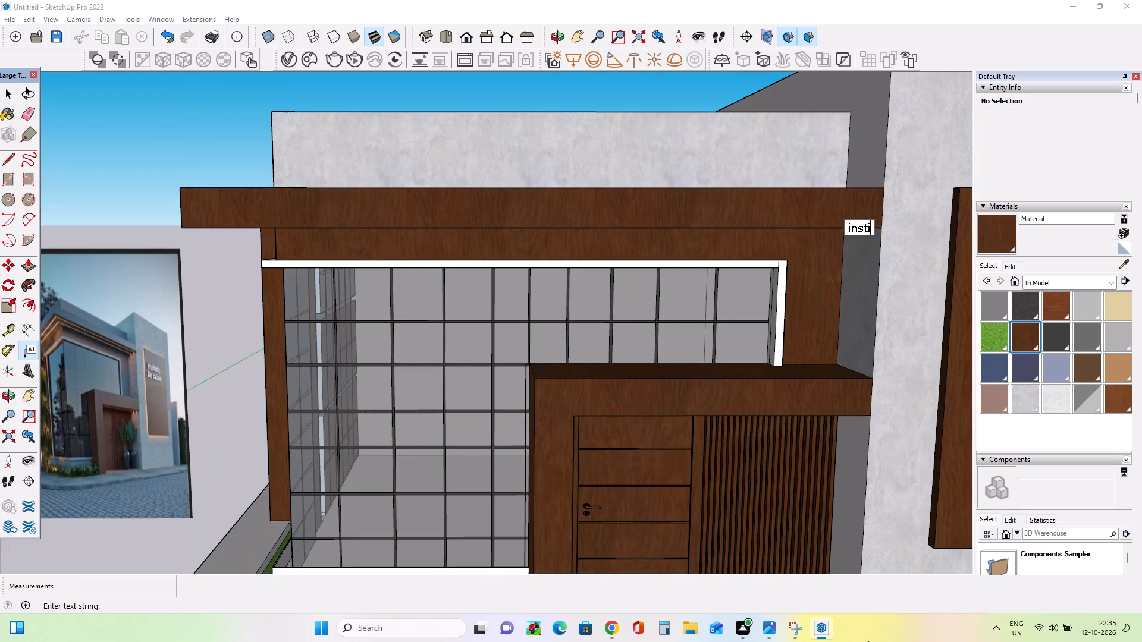
pyautogui.write('tuto')
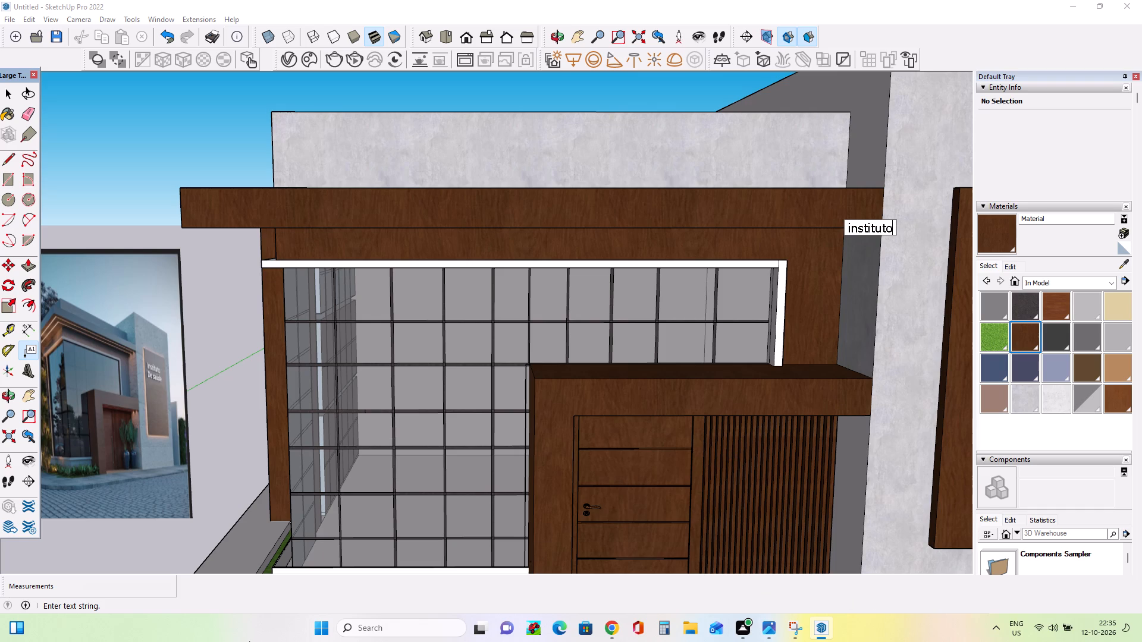
pyautogui.press('Return')
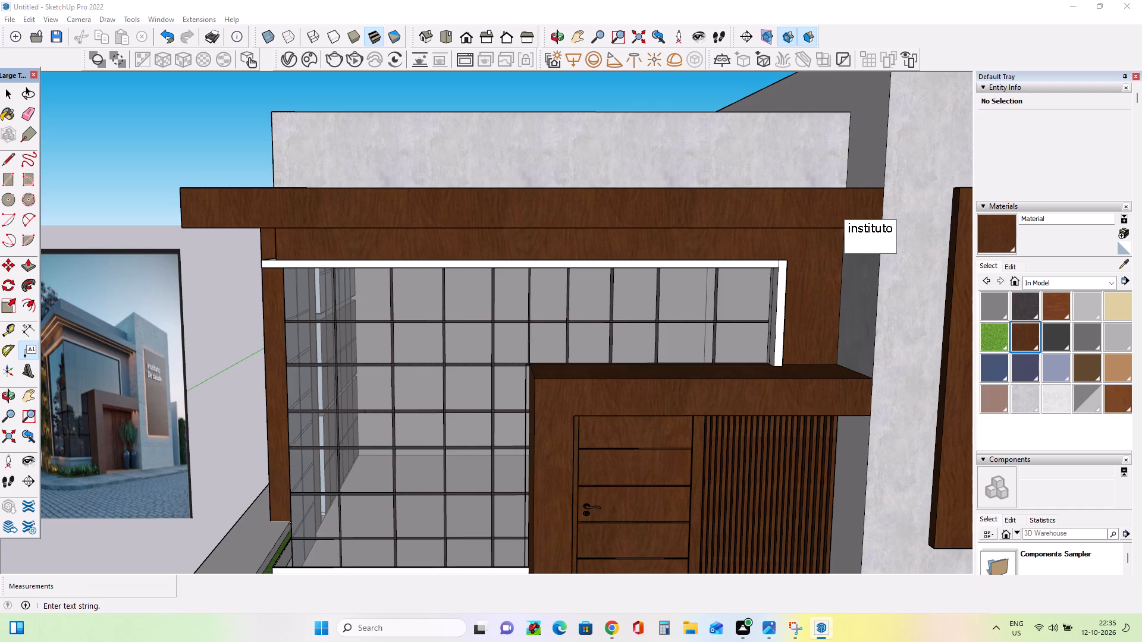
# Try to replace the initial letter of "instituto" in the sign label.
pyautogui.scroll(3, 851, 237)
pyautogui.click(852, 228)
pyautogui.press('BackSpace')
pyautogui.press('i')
# Add "de saude" as the label's second line, checking the wording against the reference image.
pyautogui.click(852, 246)
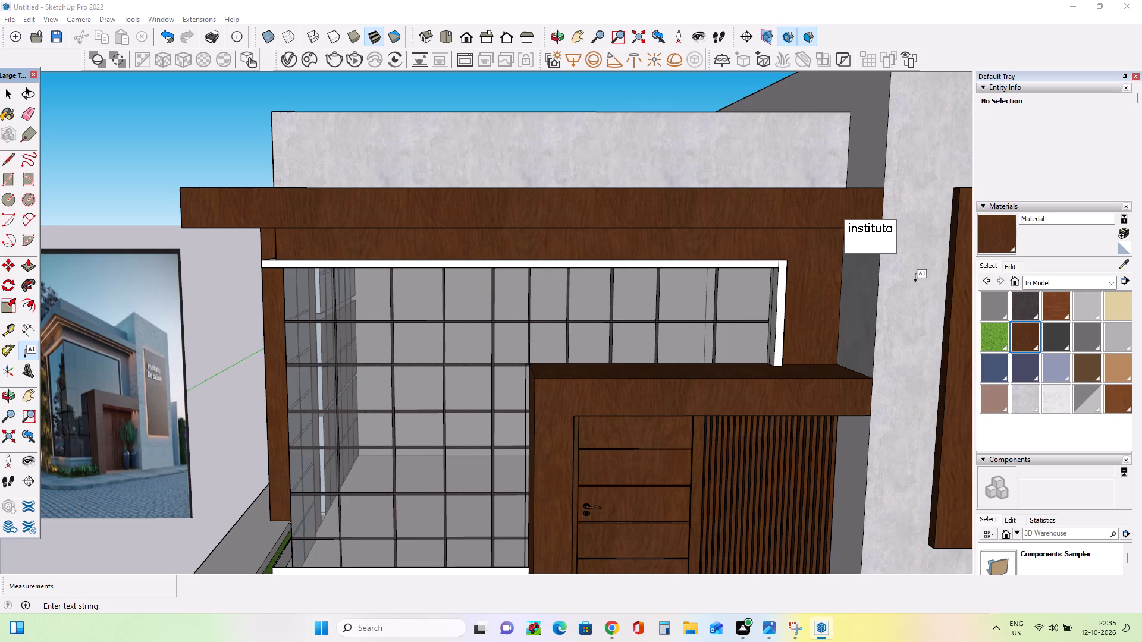
pyautogui.scroll(17, 134, 402)
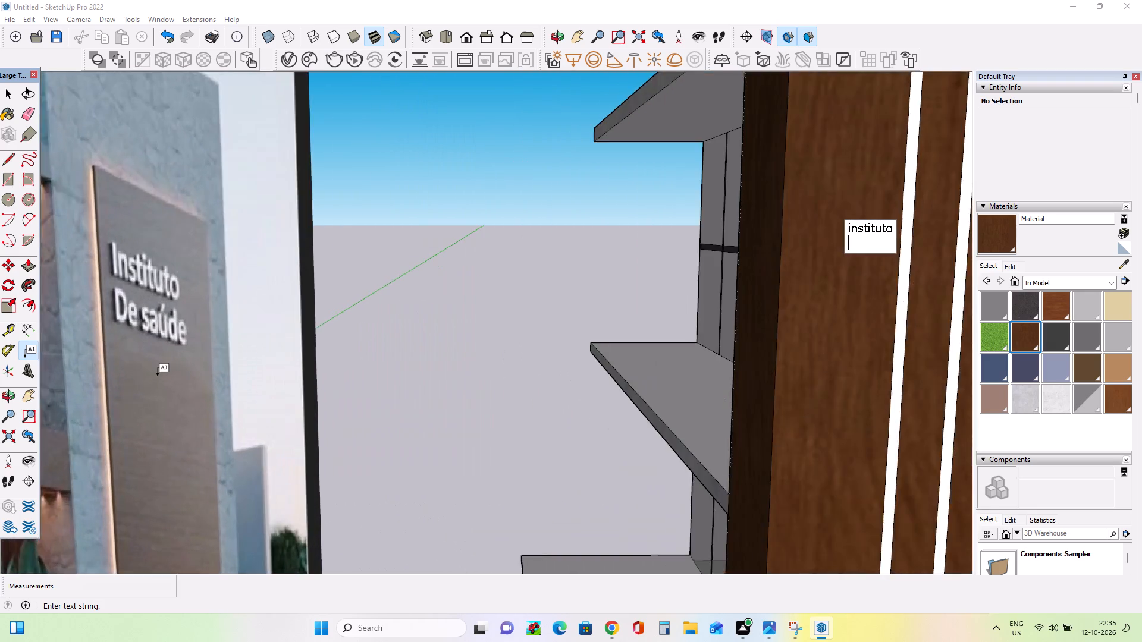
pyautogui.scroll(4, 158, 377)
pyautogui.scroll(-18, 156, 372)
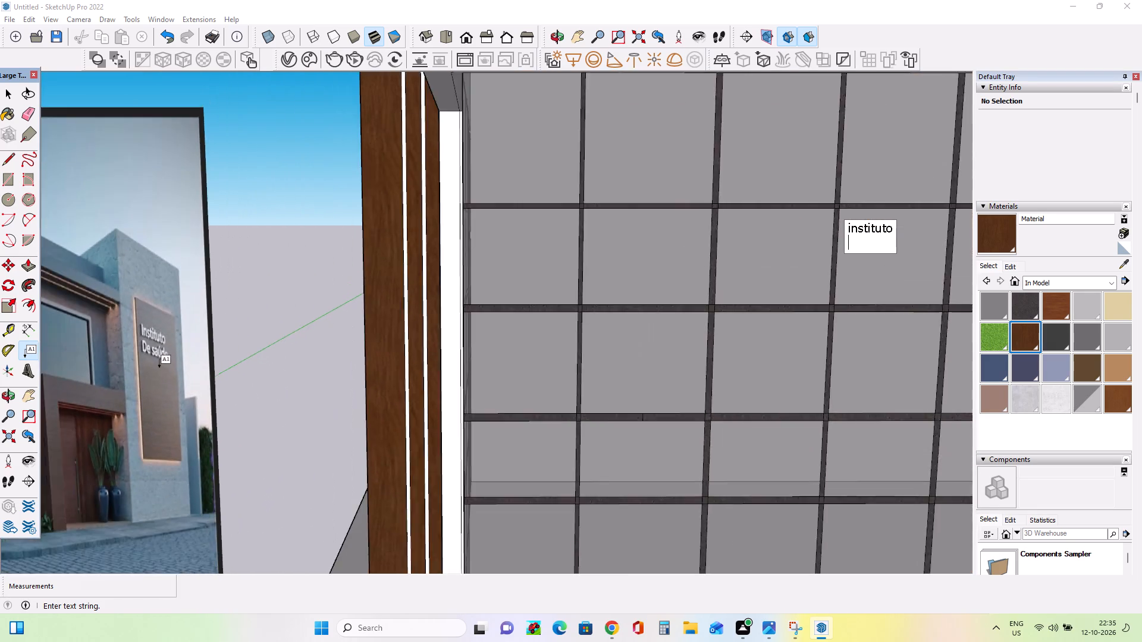
pyautogui.scroll(-2, 159, 369)
pyautogui.write('de')
pyautogui.press('space')
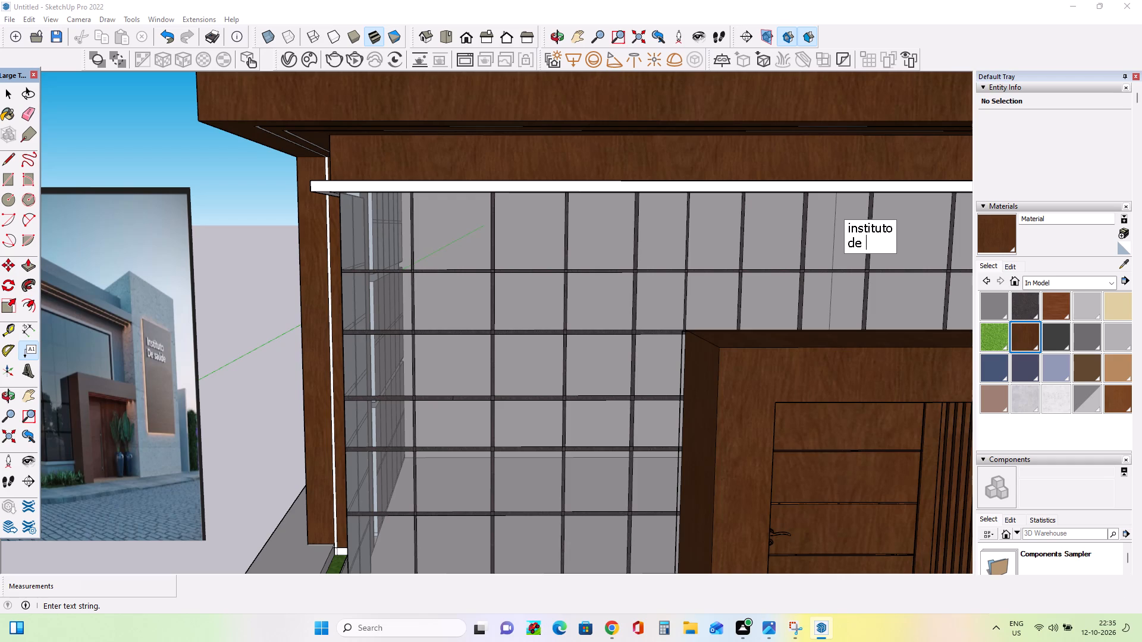
pyautogui.write('sa')
pyautogui.scroll(3, 172, 416)
pyautogui.scroll(15, 146, 375)
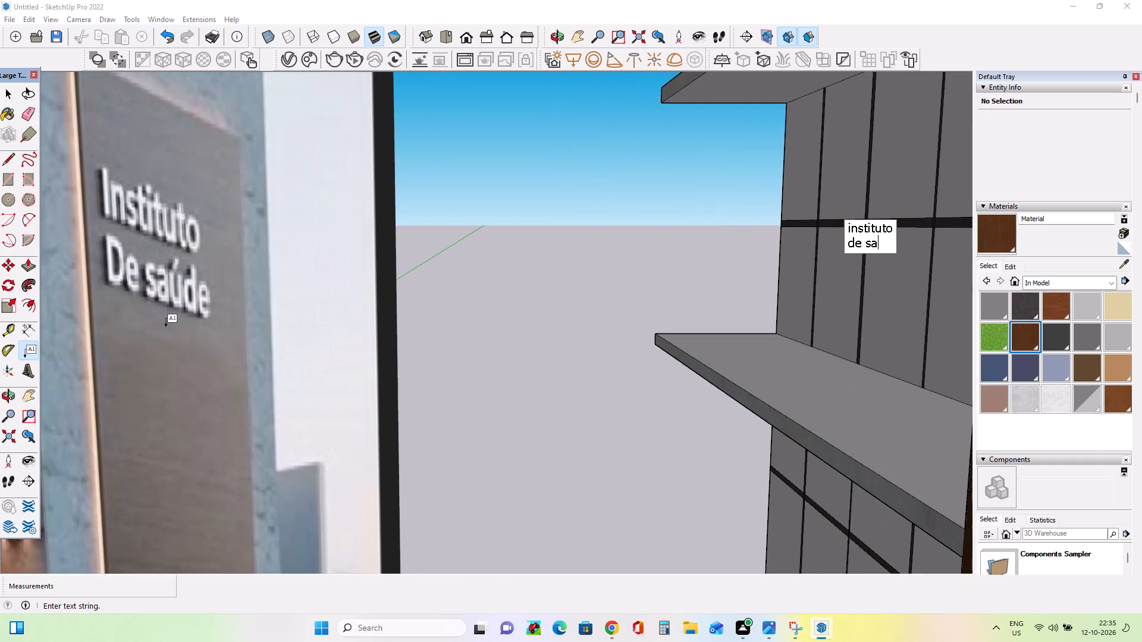
pyautogui.scroll(-13, 167, 328)
pyautogui.write('ude')
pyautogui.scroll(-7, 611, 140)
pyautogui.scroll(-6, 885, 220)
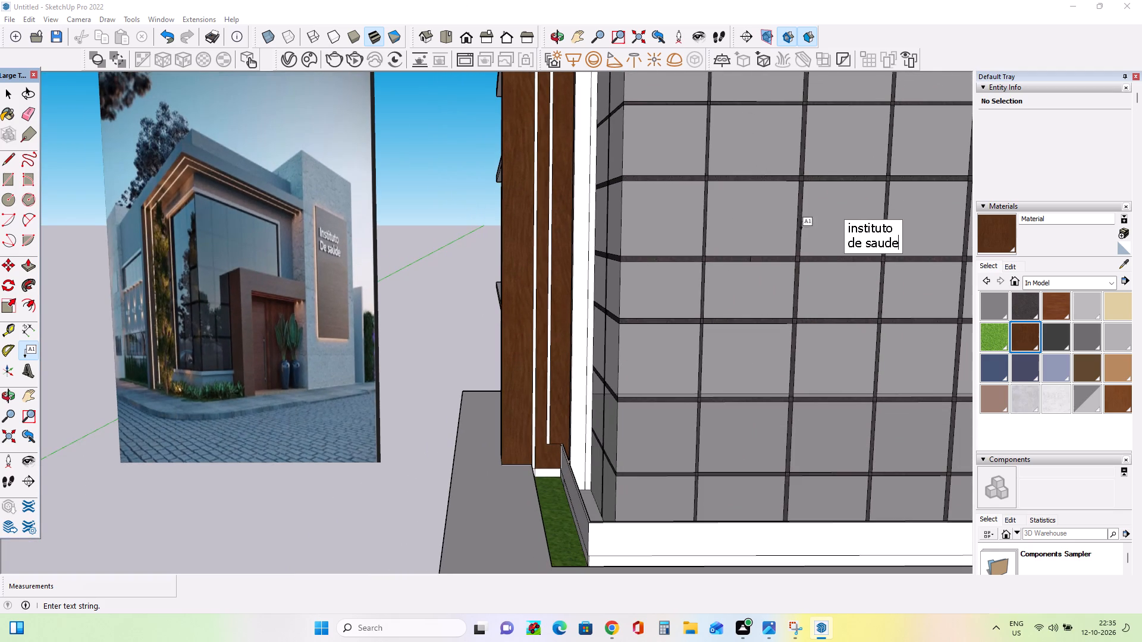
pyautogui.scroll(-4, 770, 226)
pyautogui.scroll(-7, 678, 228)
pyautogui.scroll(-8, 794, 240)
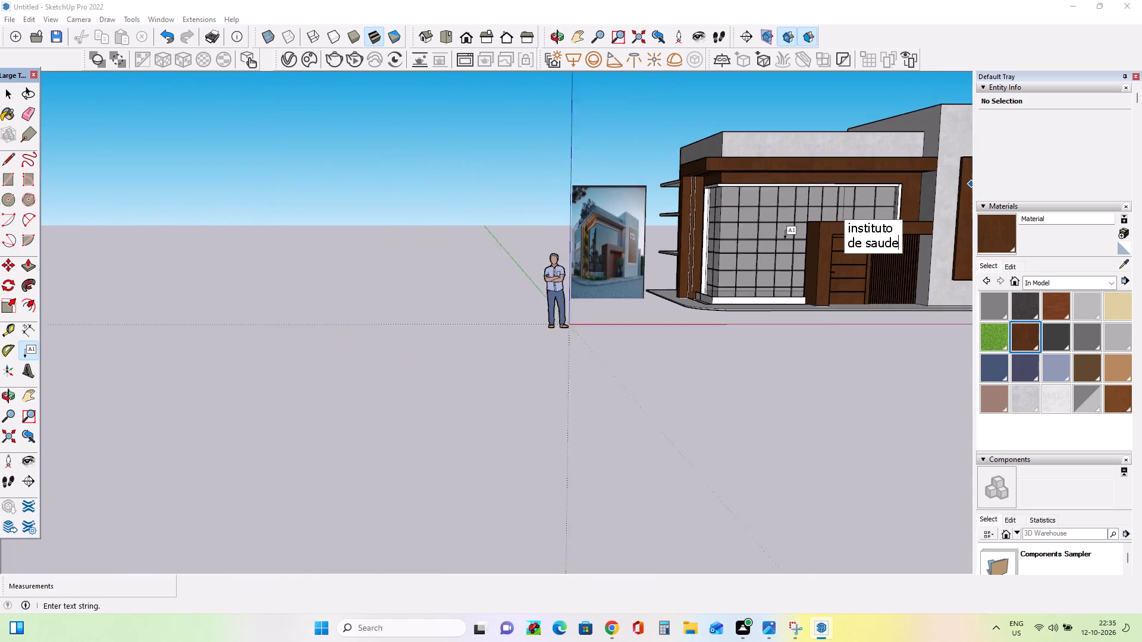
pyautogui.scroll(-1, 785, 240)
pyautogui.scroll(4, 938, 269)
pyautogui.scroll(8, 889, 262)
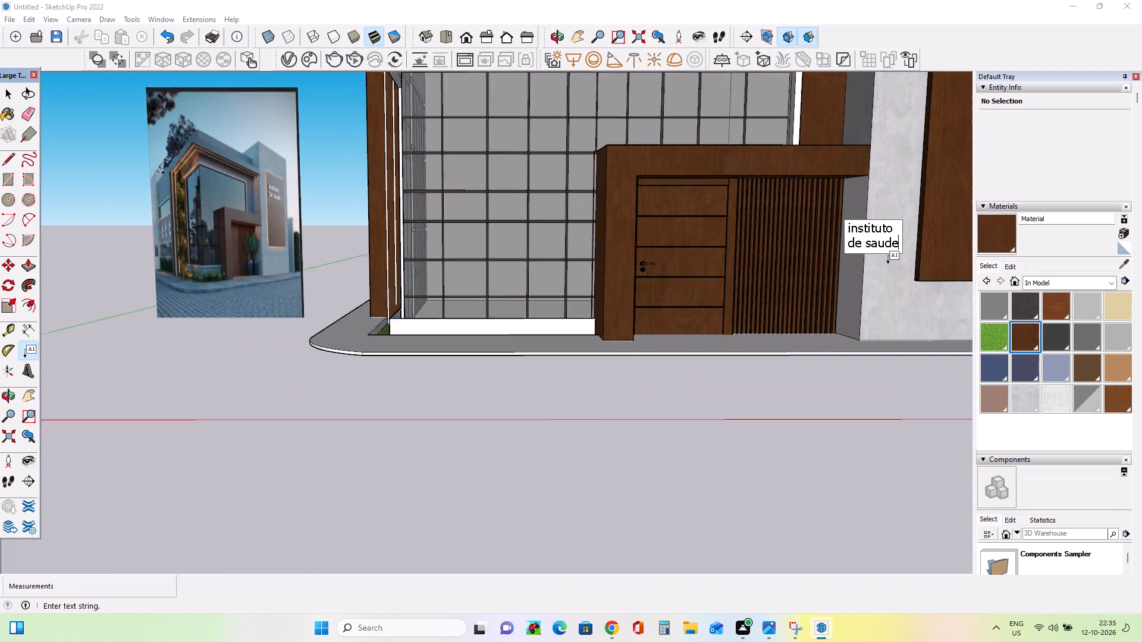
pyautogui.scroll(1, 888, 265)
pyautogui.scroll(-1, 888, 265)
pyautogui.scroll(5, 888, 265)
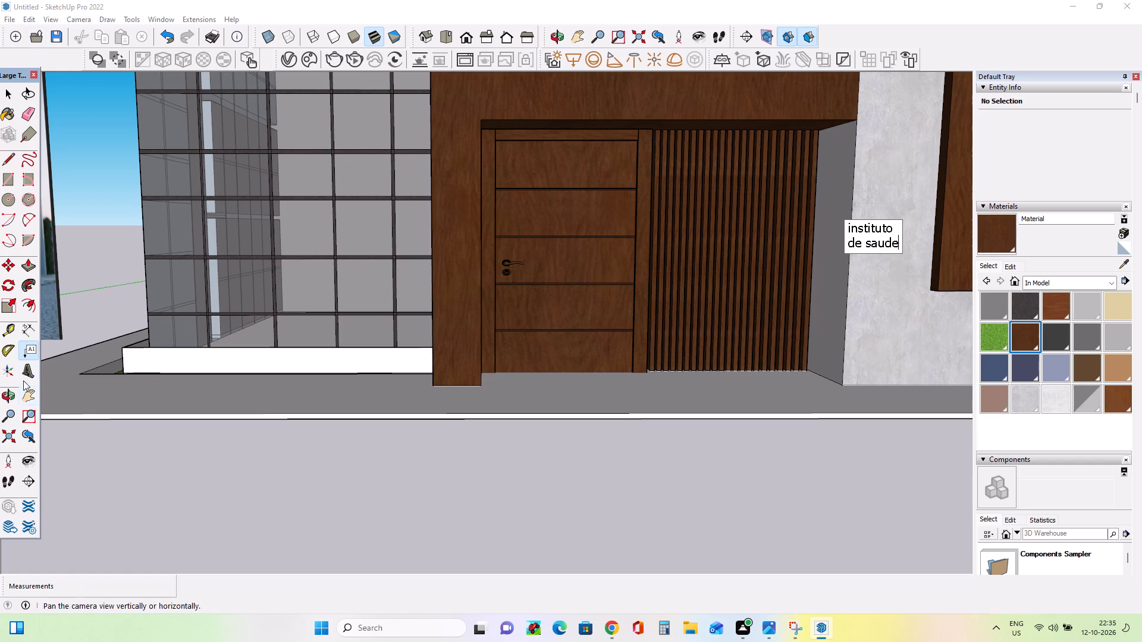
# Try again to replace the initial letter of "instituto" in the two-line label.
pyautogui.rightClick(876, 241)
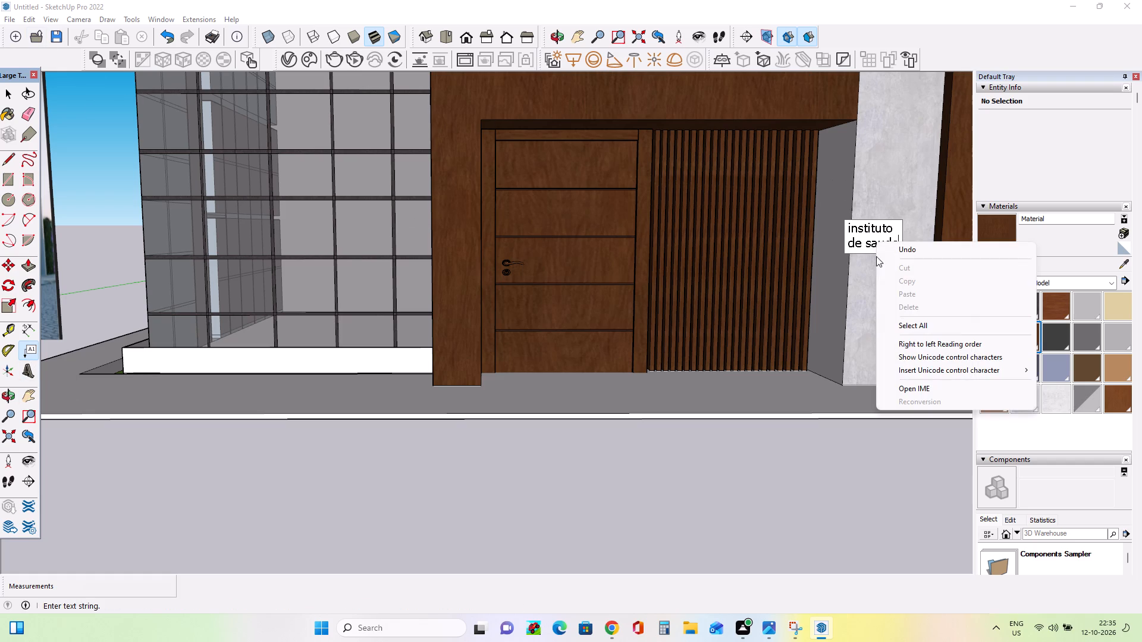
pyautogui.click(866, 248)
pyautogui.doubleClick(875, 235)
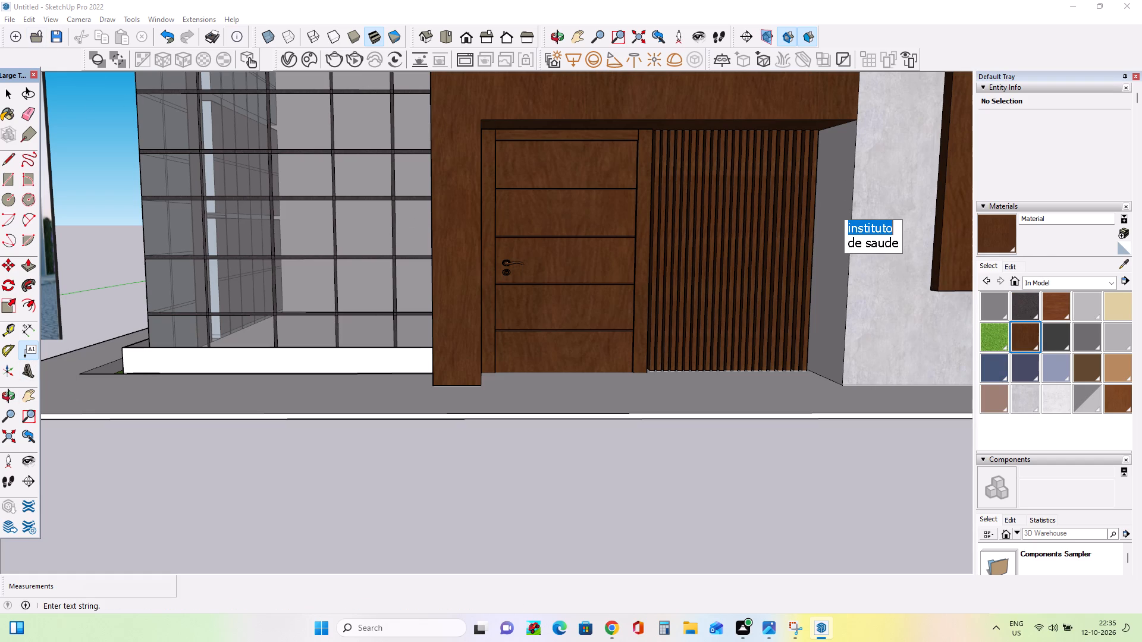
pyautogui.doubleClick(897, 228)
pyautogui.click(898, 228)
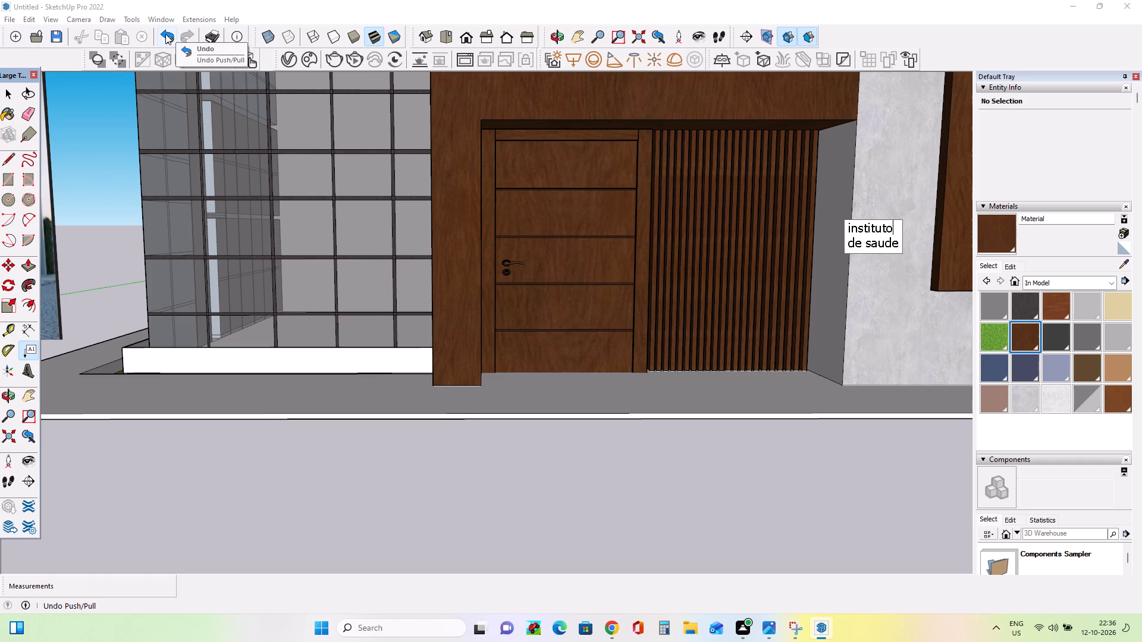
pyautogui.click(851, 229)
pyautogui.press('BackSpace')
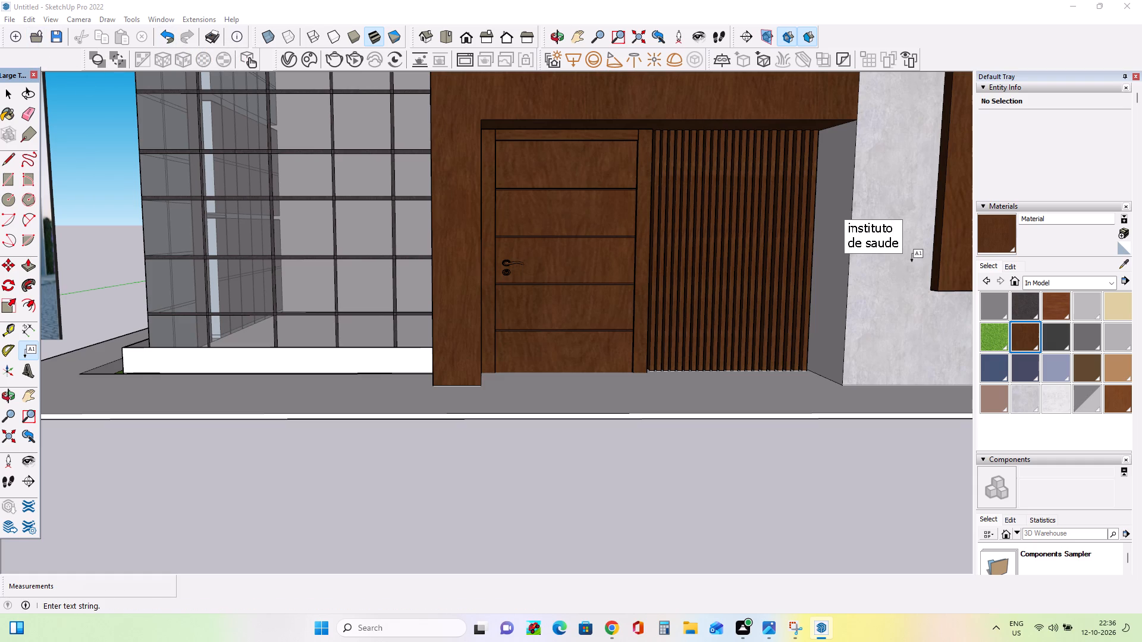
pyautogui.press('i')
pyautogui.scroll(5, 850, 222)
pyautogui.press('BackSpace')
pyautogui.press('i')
# Finish the label's text entry and check the label on the wooden sign panel of the concrete tower.
pyautogui.click(838, 456)
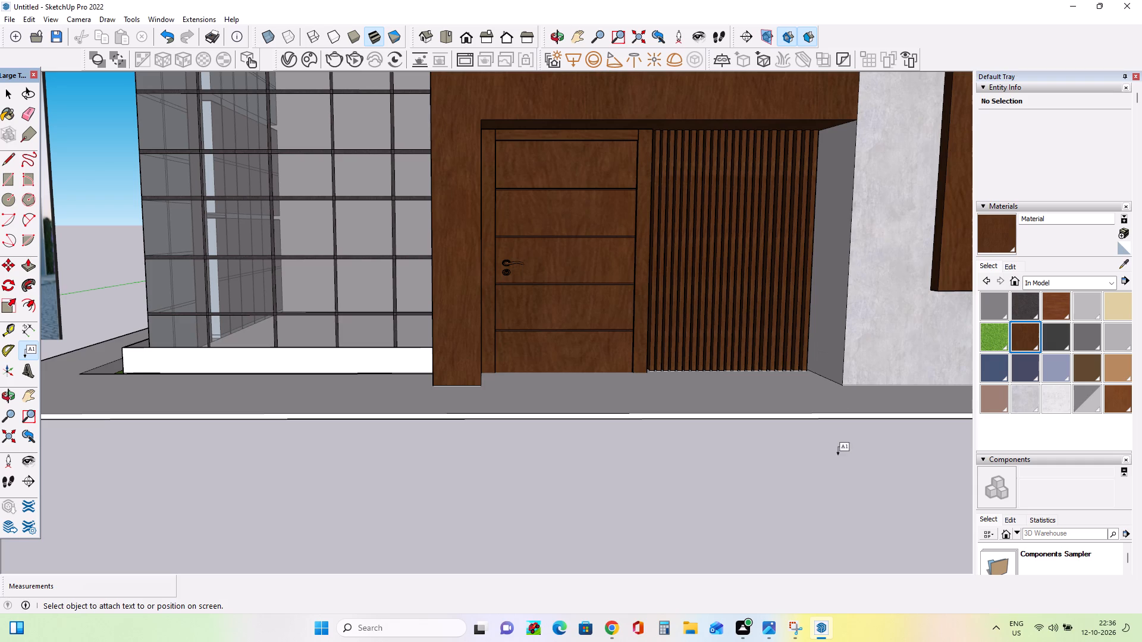
pyautogui.press('Escape')
pyautogui.scroll(-3, 688, 398)
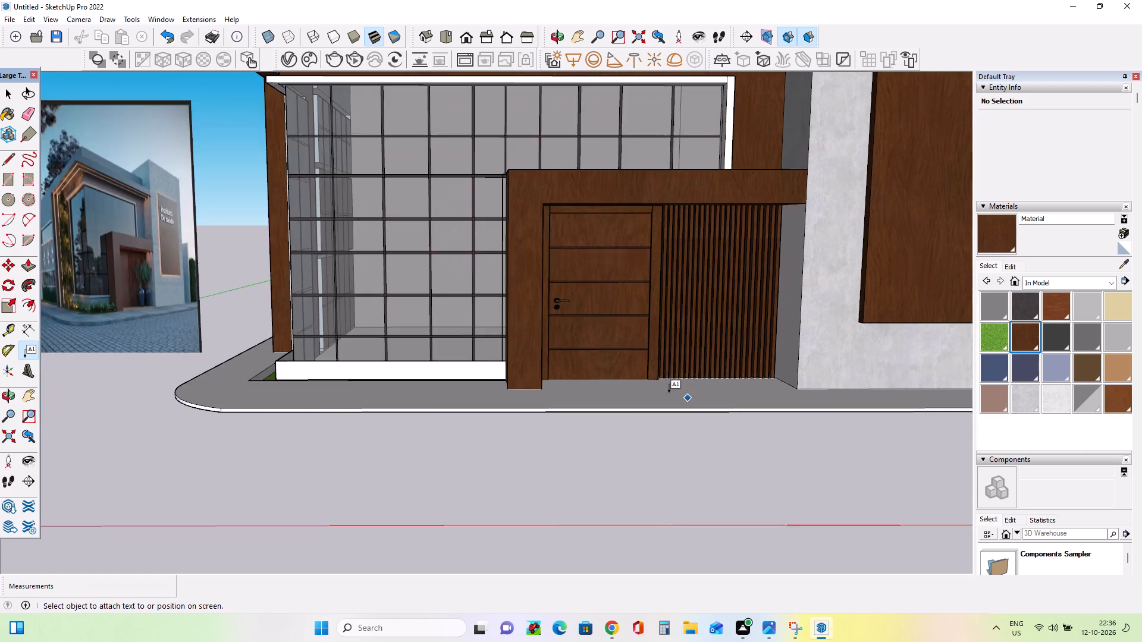
pyautogui.scroll(-8, 669, 394)
pyautogui.scroll(8, 865, 252)
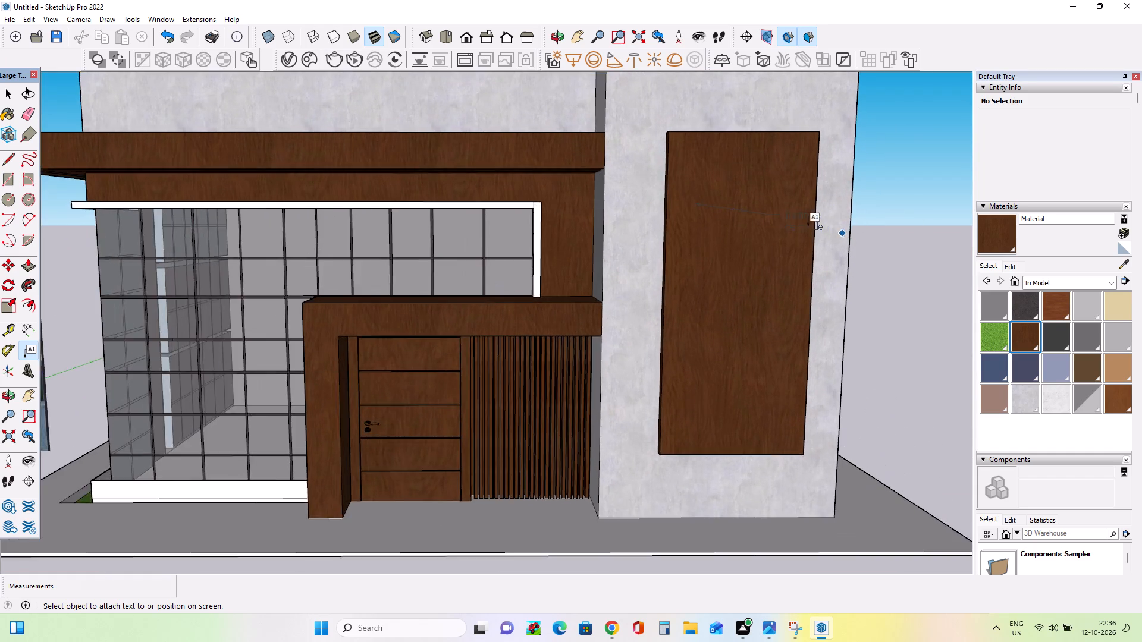
pyautogui.scroll(3, 798, 224)
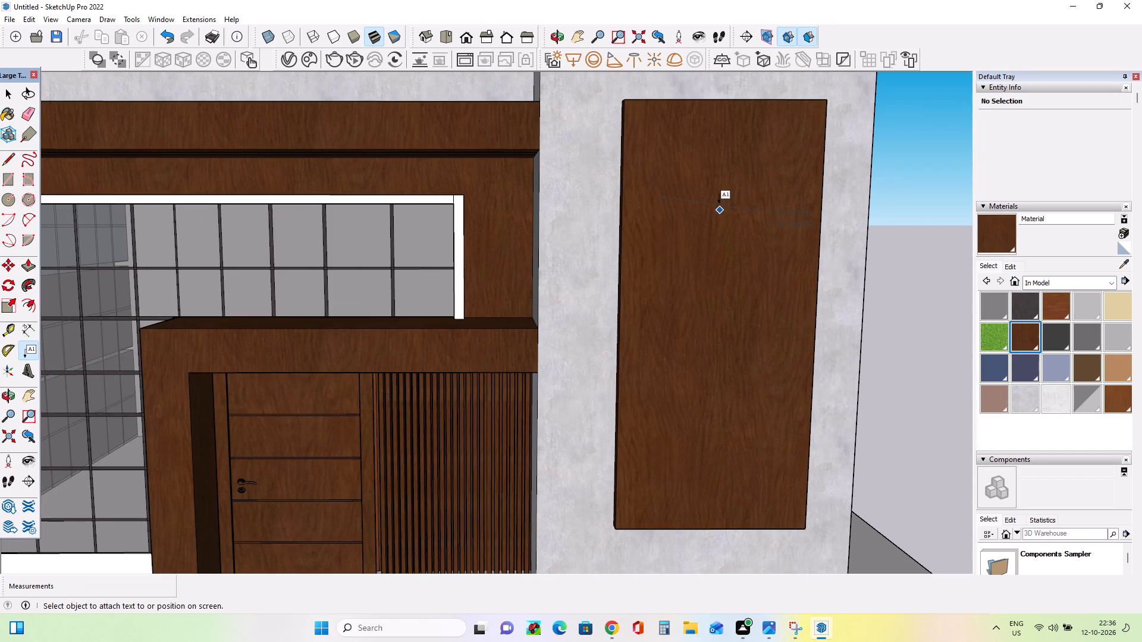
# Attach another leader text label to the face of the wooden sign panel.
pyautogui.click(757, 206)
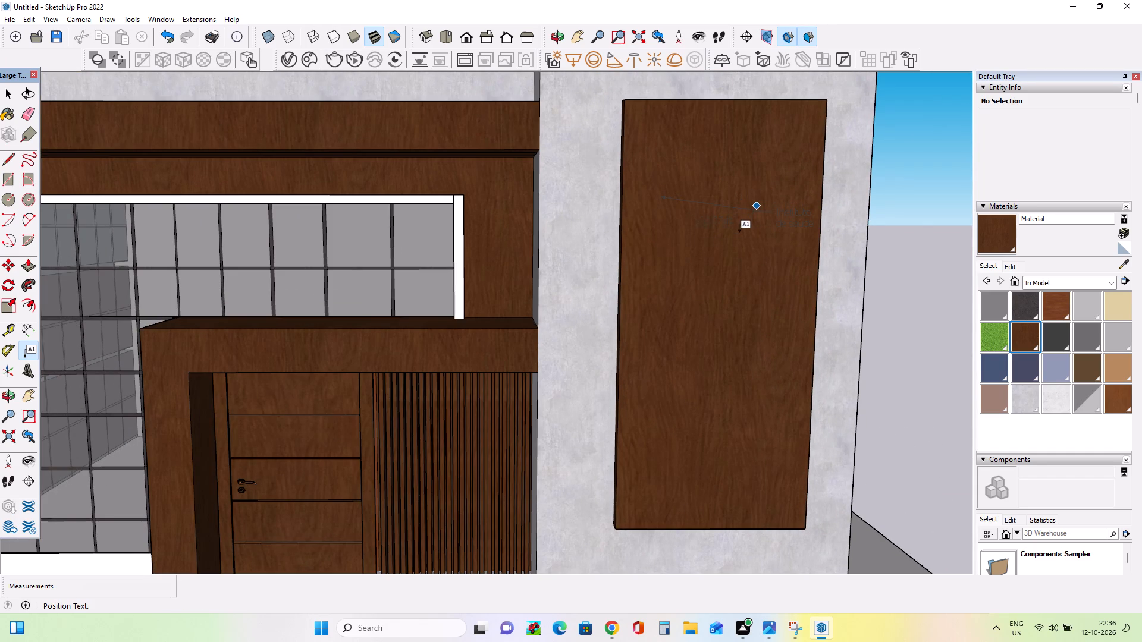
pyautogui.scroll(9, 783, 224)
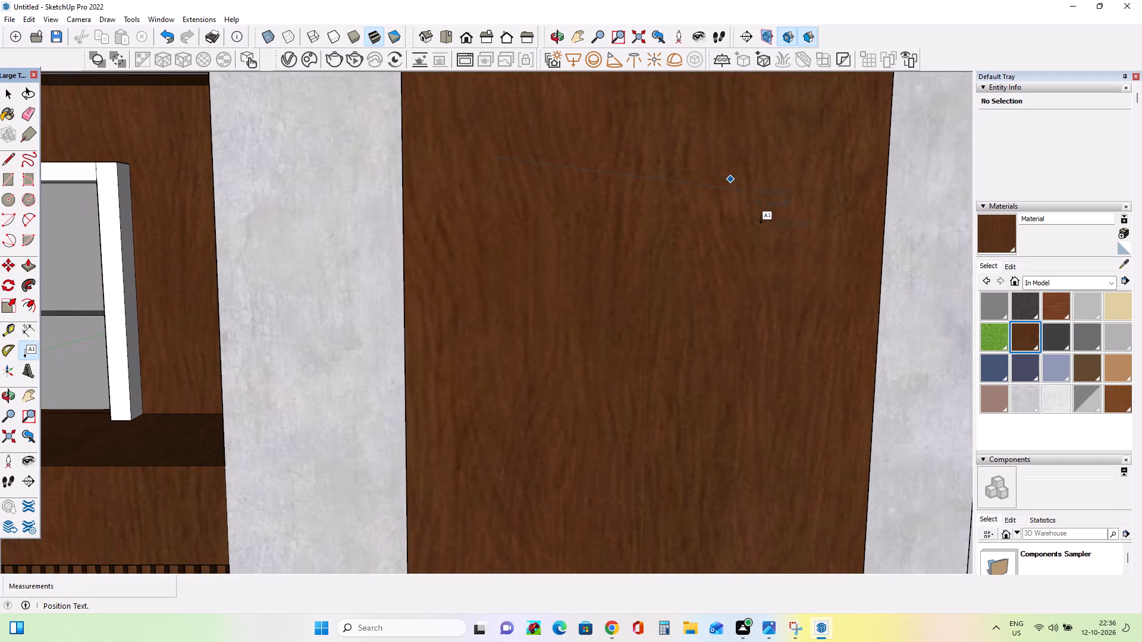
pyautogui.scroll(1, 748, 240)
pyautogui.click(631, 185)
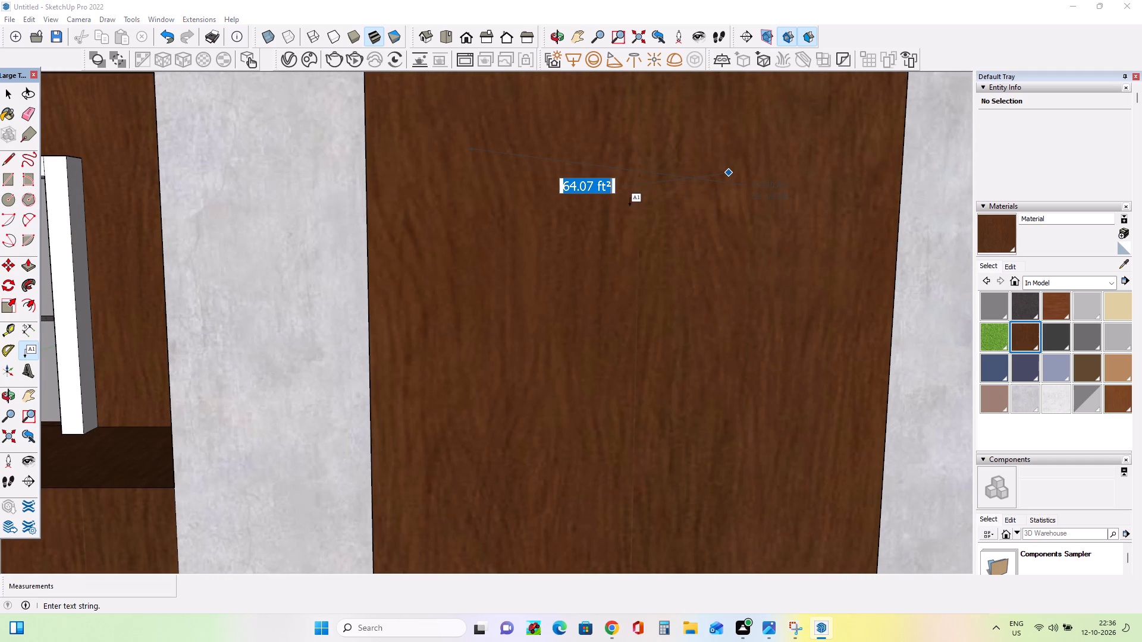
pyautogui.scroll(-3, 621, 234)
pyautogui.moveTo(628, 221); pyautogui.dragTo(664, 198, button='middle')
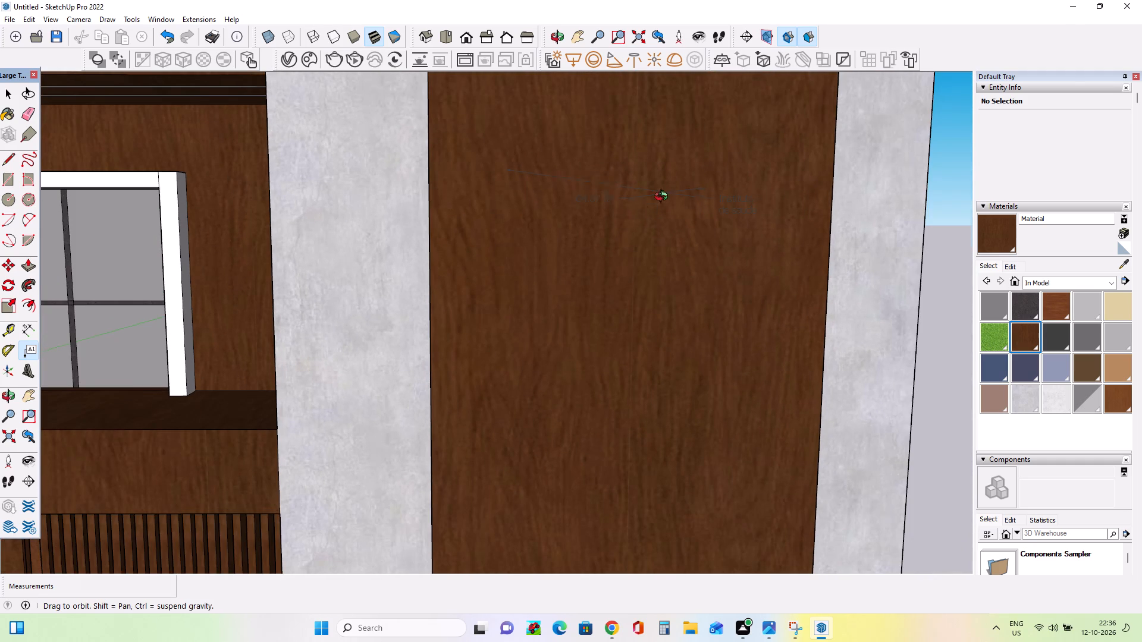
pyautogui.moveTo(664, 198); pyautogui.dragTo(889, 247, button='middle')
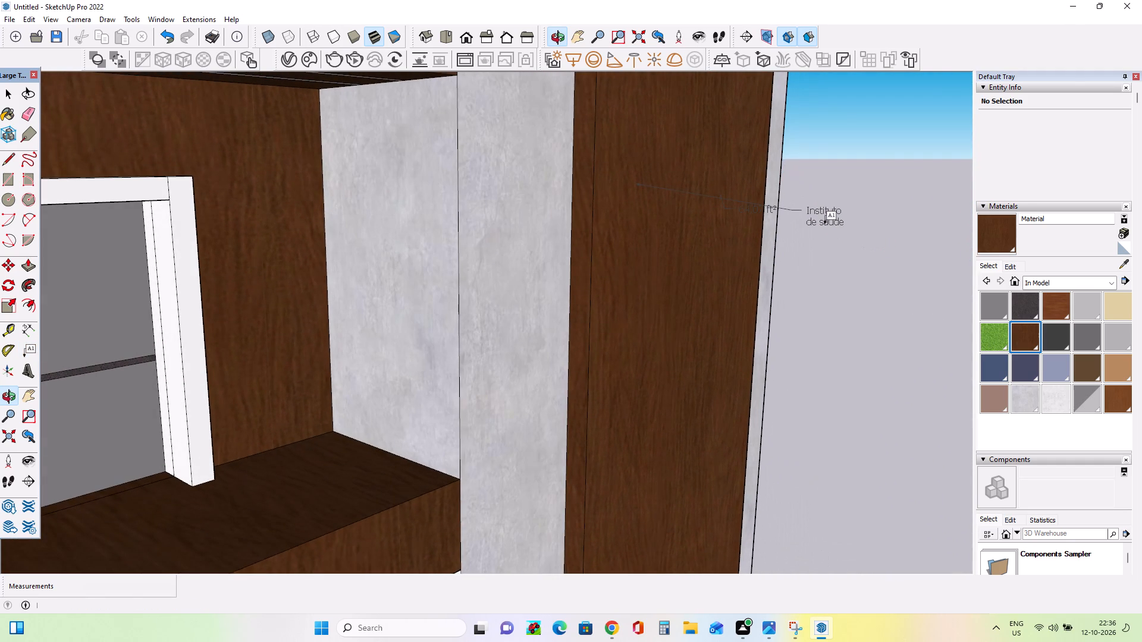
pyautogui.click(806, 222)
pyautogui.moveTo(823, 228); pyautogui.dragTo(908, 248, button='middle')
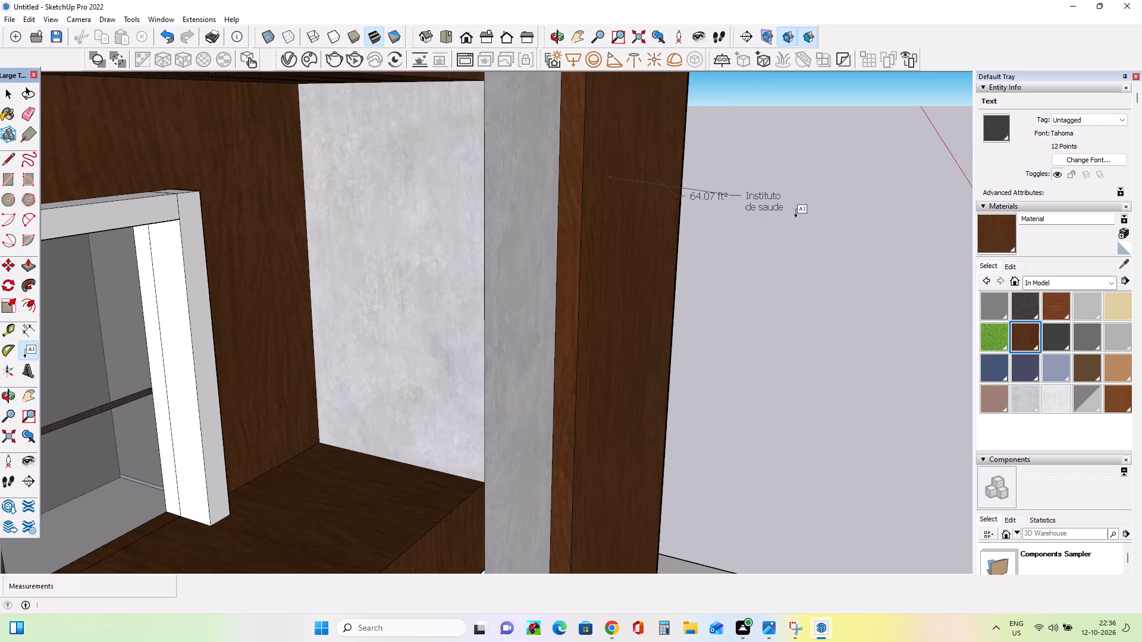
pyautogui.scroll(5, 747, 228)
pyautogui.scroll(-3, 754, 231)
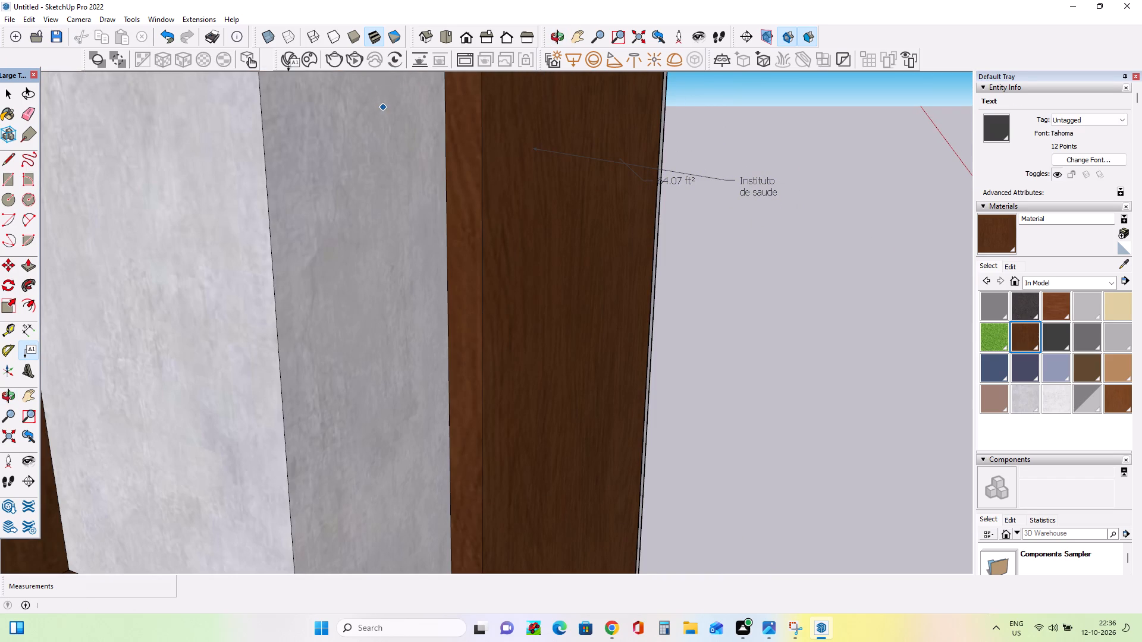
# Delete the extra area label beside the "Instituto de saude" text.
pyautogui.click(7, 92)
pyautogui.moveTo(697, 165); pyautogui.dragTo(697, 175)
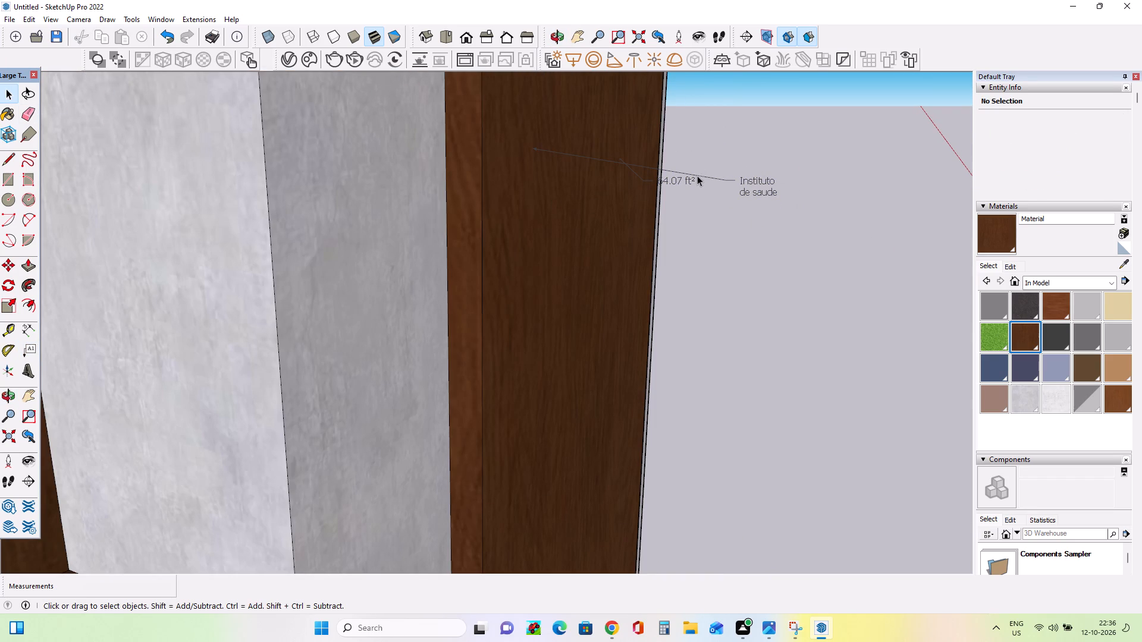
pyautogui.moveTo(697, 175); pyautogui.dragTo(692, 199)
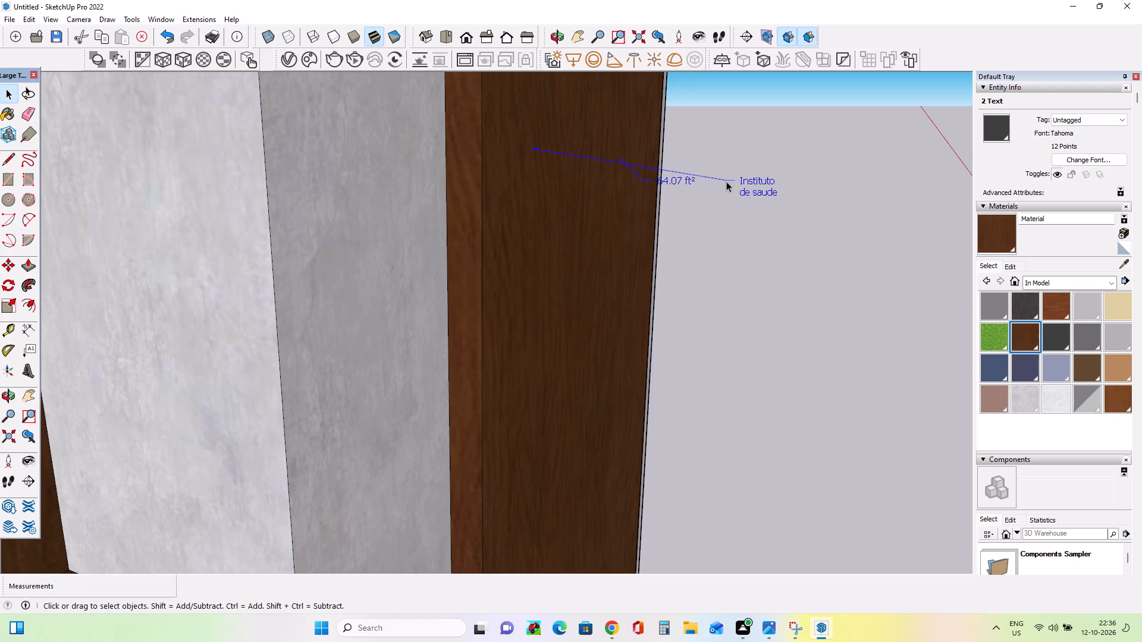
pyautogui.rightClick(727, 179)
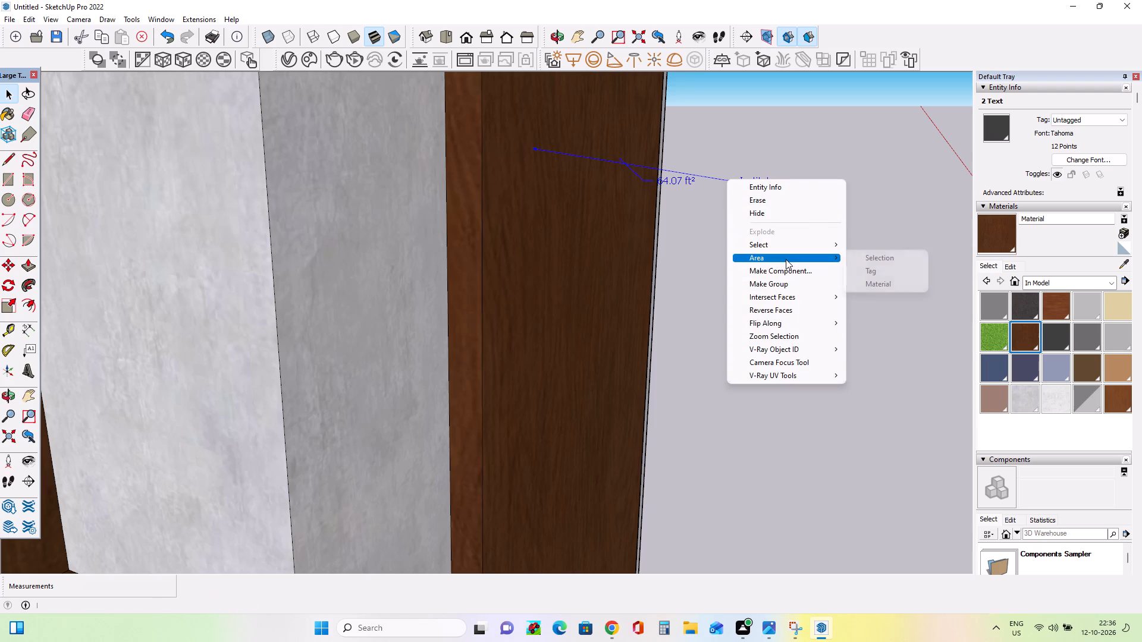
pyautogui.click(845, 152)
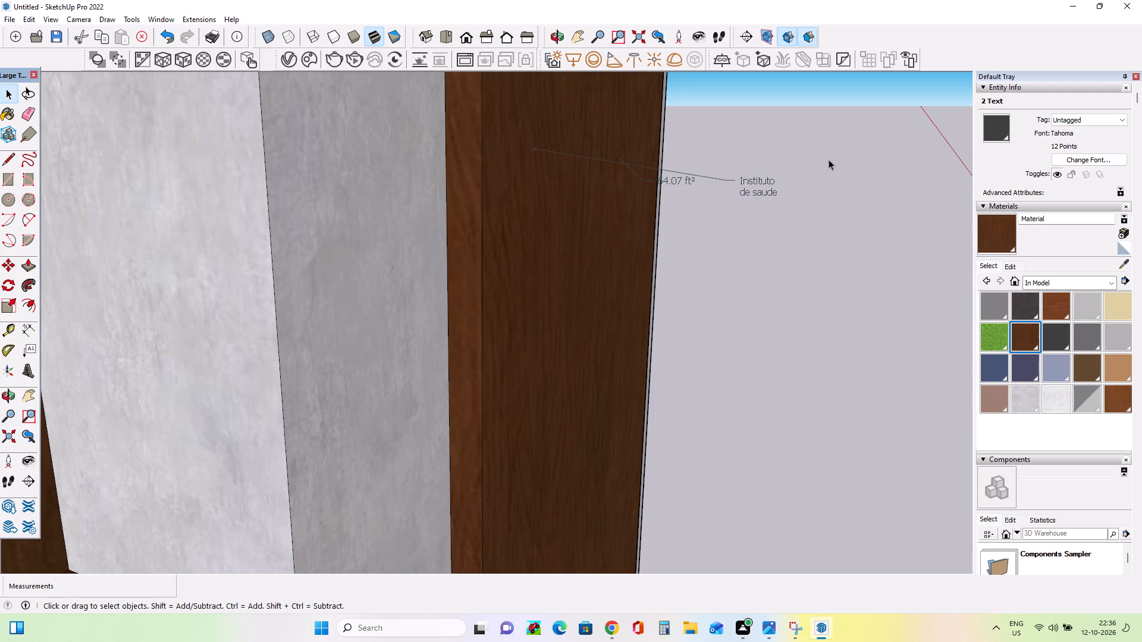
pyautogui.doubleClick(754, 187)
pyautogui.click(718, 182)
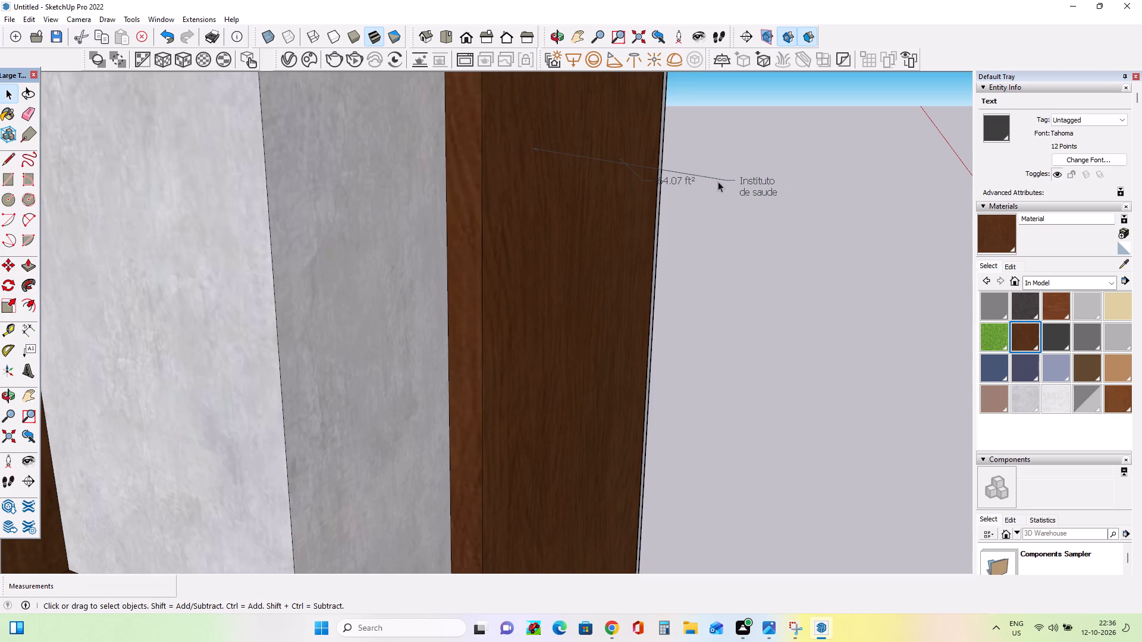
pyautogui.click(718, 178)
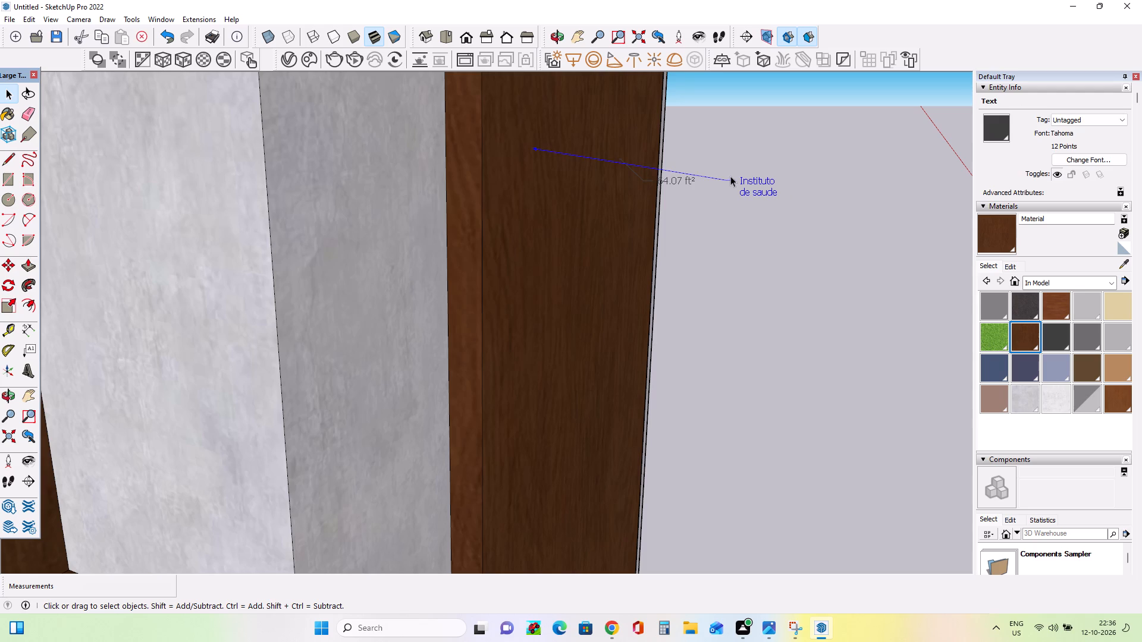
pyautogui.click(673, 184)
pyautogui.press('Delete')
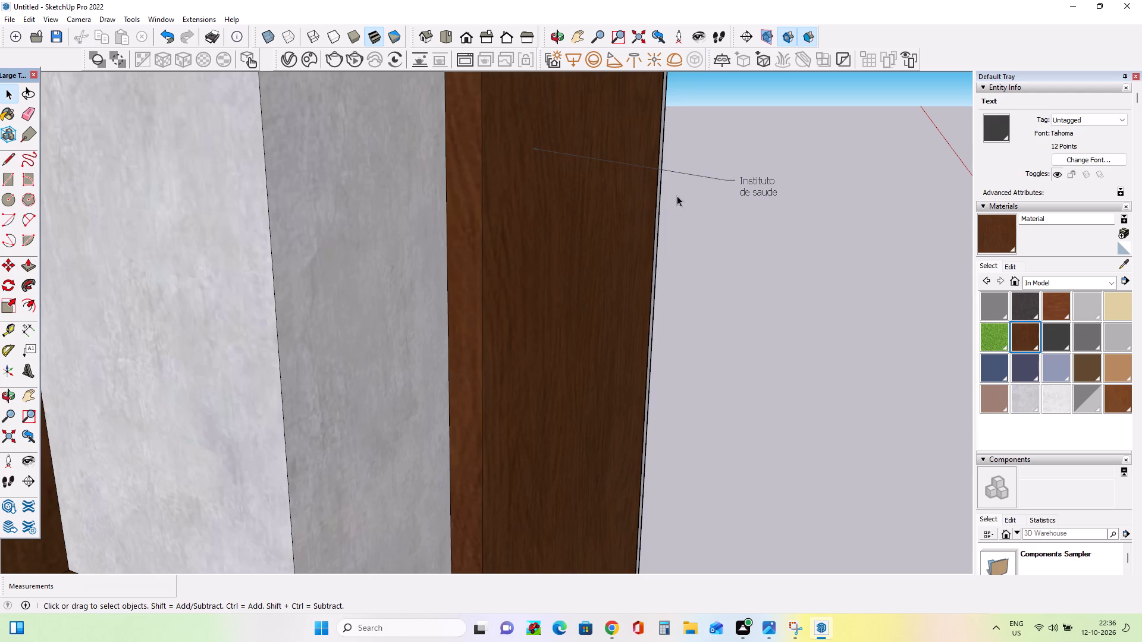
# Examine how the "Instituto de saude" label sits against the wooden sign panel from close up and from farther away.
pyautogui.scroll(5, 745, 180)
pyautogui.scroll(-5, 717, 183)
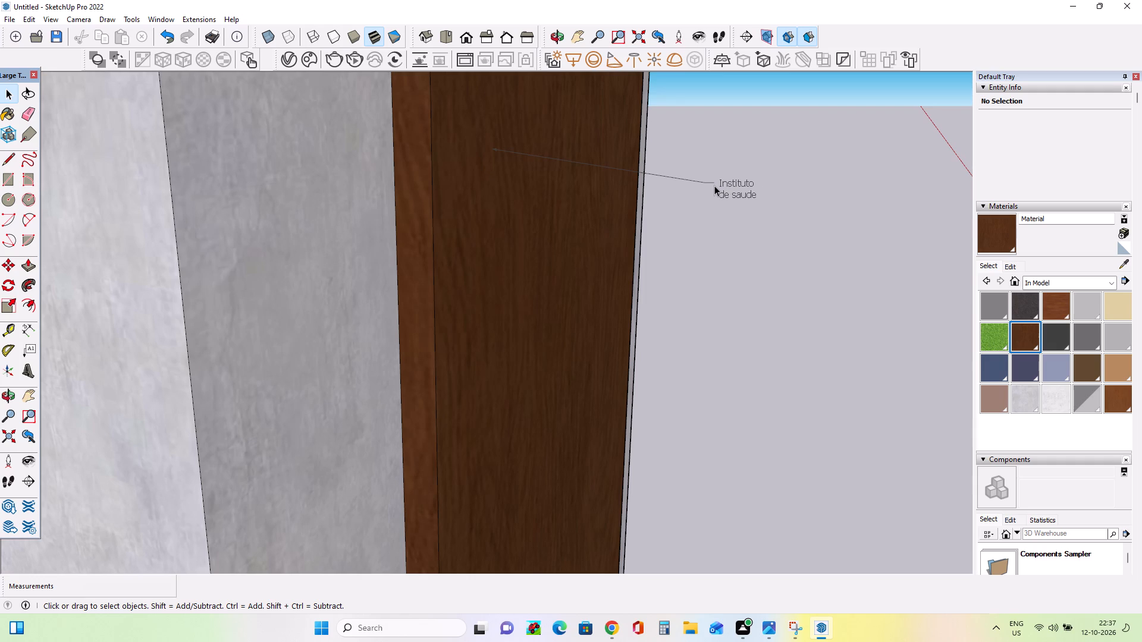
pyautogui.scroll(2, 695, 182)
pyautogui.scroll(-2, 776, 188)
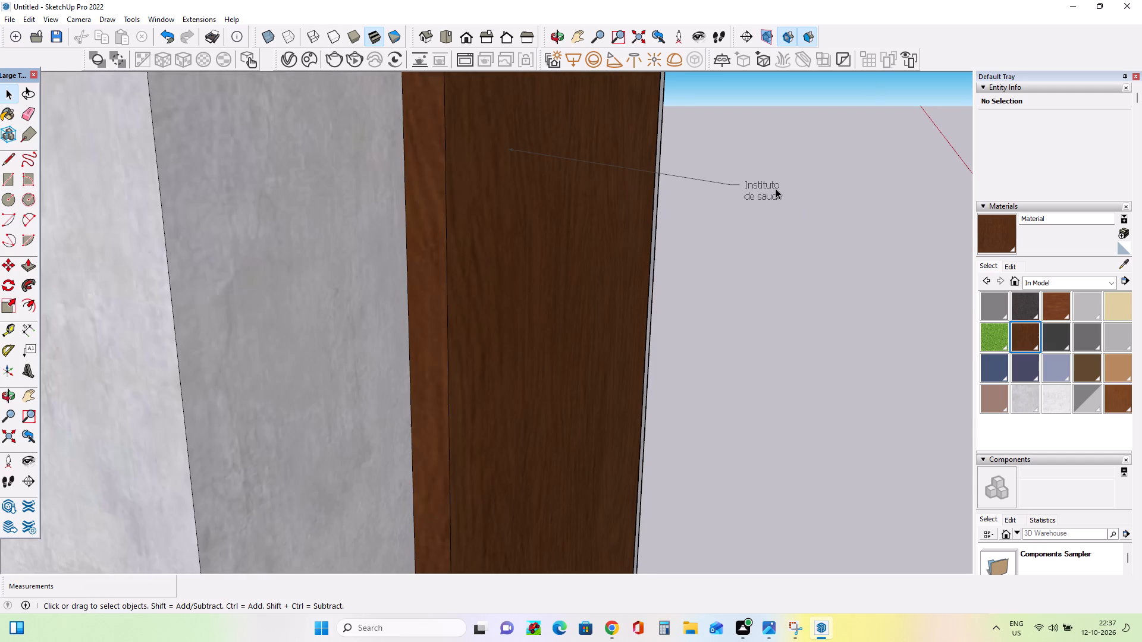
pyautogui.scroll(-1, 776, 188)
pyautogui.click(762, 194)
pyautogui.scroll(2, 748, 191)
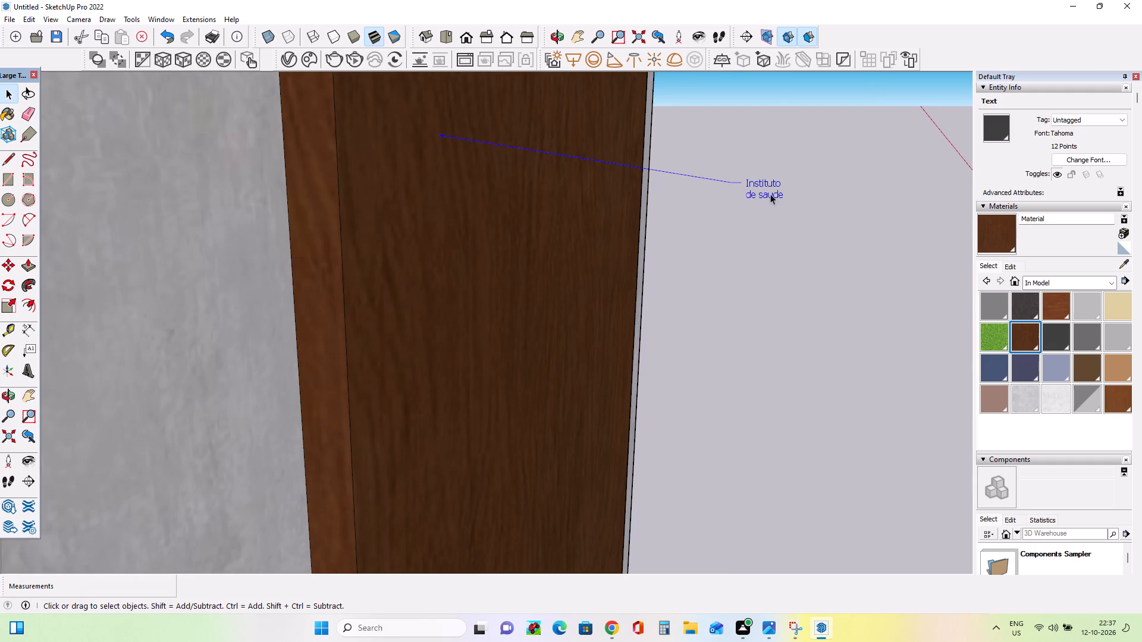
pyautogui.moveTo(785, 192); pyautogui.dragTo(357, 140, button='middle')
pyautogui.moveTo(612, 175); pyautogui.dragTo(587, 157, button='middle')
pyautogui.scroll(-3, 591, 156)
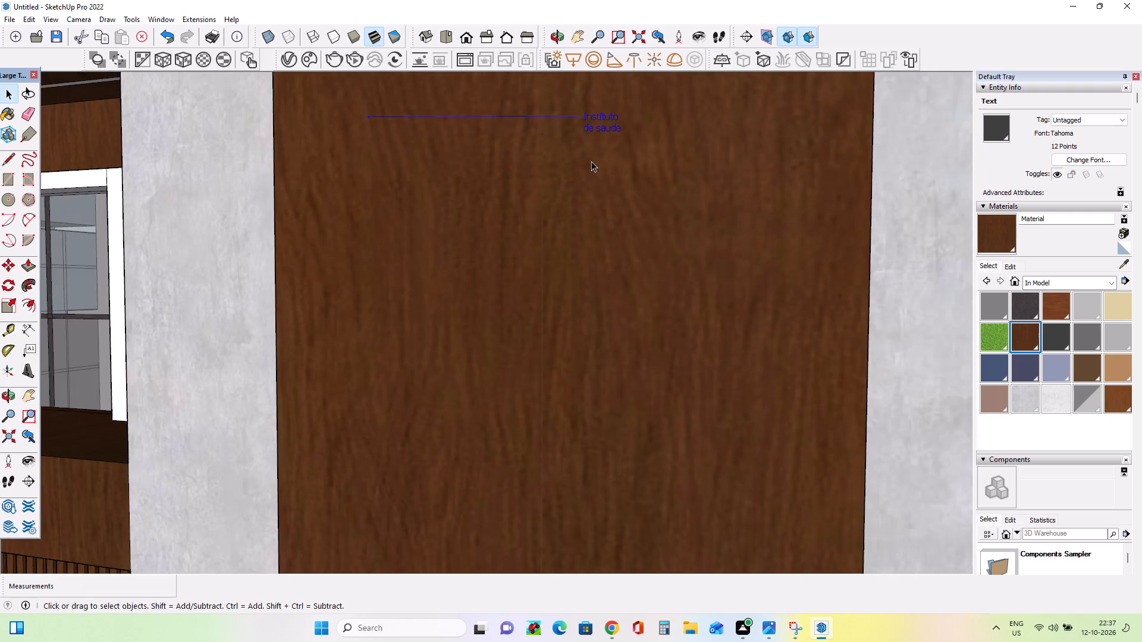
pyautogui.scroll(-16, 592, 160)
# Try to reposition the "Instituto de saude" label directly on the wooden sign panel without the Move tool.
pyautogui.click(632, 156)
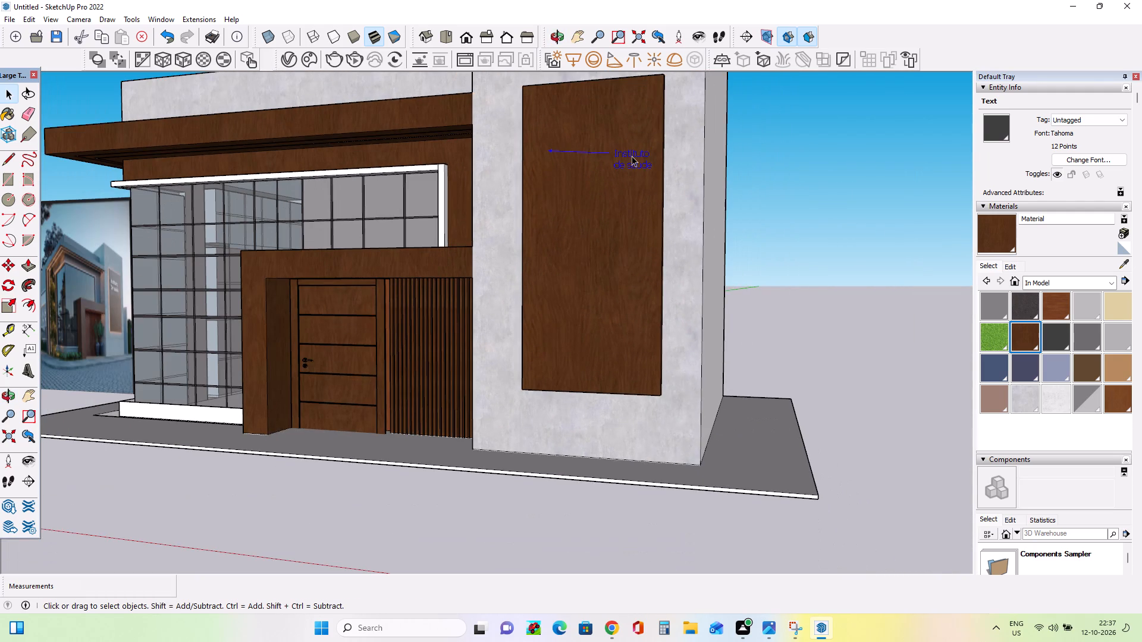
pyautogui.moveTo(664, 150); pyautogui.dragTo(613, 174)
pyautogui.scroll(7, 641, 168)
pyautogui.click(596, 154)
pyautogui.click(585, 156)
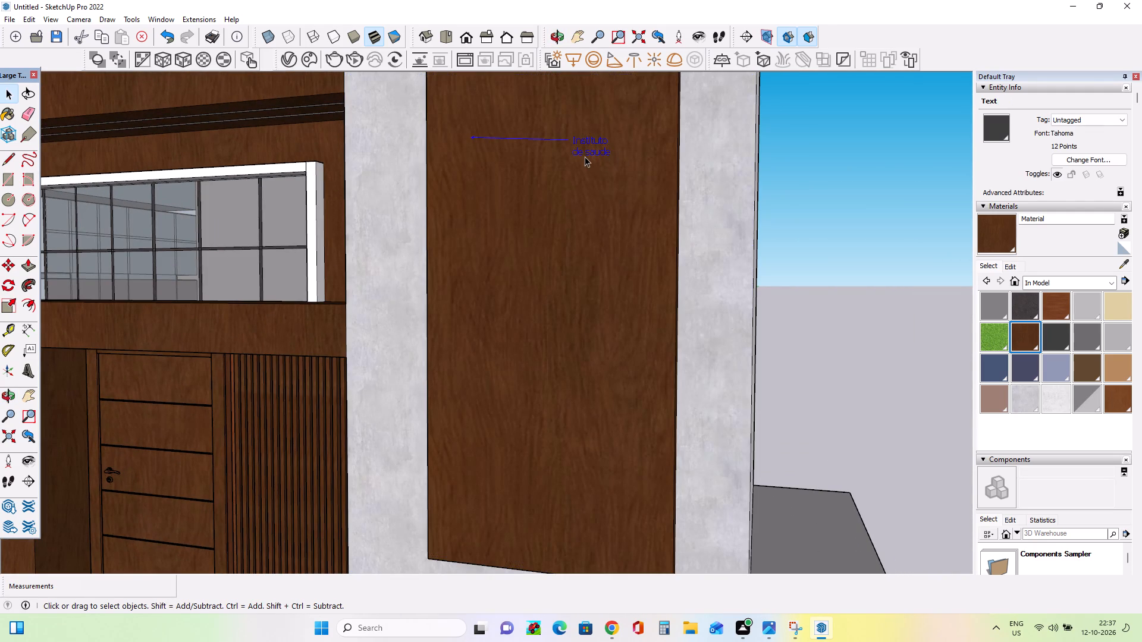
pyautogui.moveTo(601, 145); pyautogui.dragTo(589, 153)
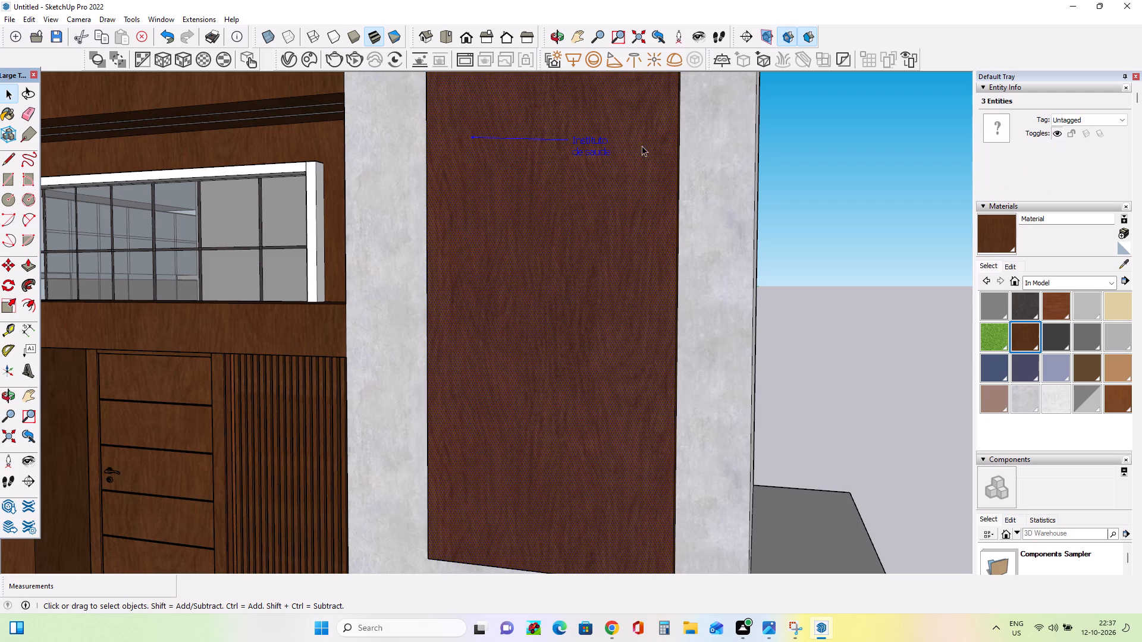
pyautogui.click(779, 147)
# Move the "Instituto de saude" label from the panel's outer edge onto the wooden face, toward the entrance side.
pyautogui.moveTo(781, 155); pyautogui.dragTo(945, 165, button='middle')
pyautogui.scroll(-8, 773, 149)
pyautogui.moveTo(751, 169); pyautogui.dragTo(760, 228, button='middle')
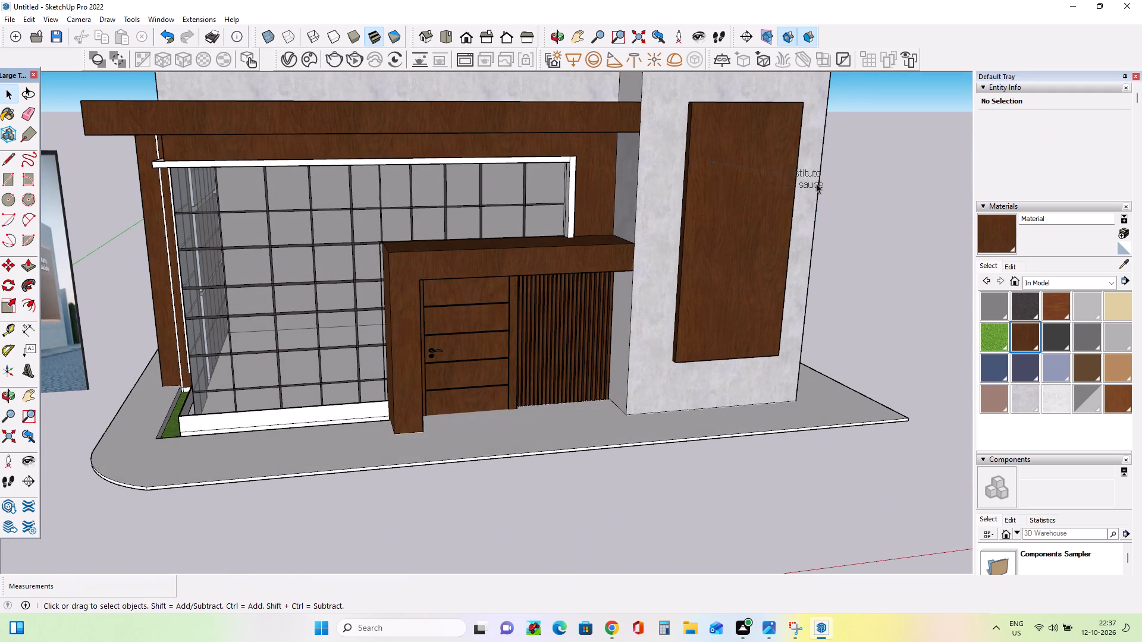
pyautogui.click(816, 181)
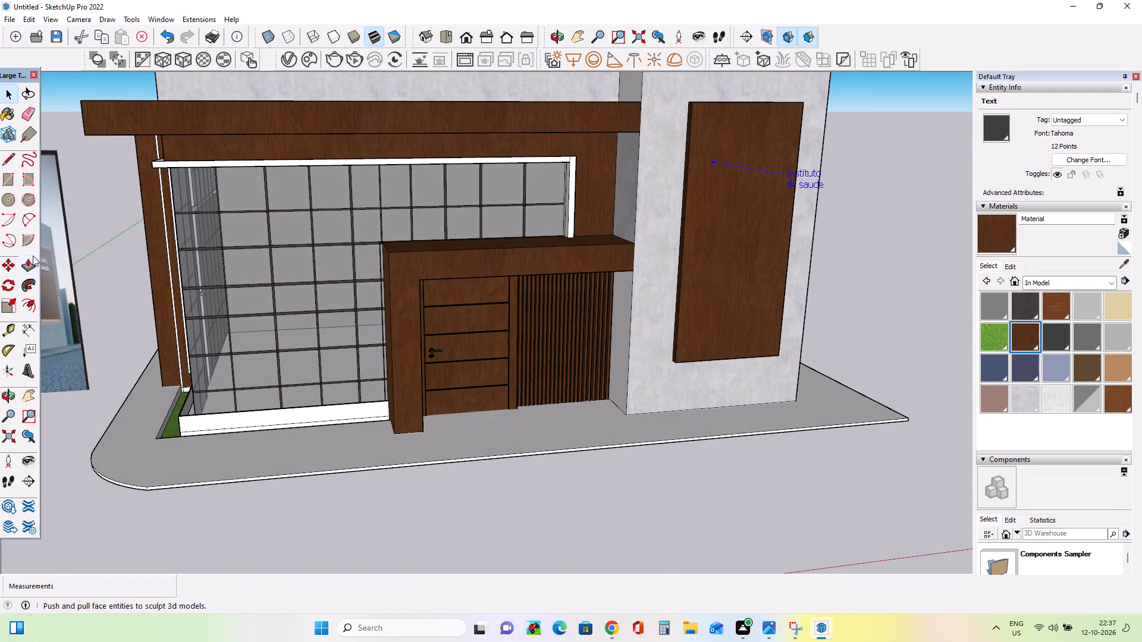
pyautogui.click(12, 262)
pyautogui.click(797, 188)
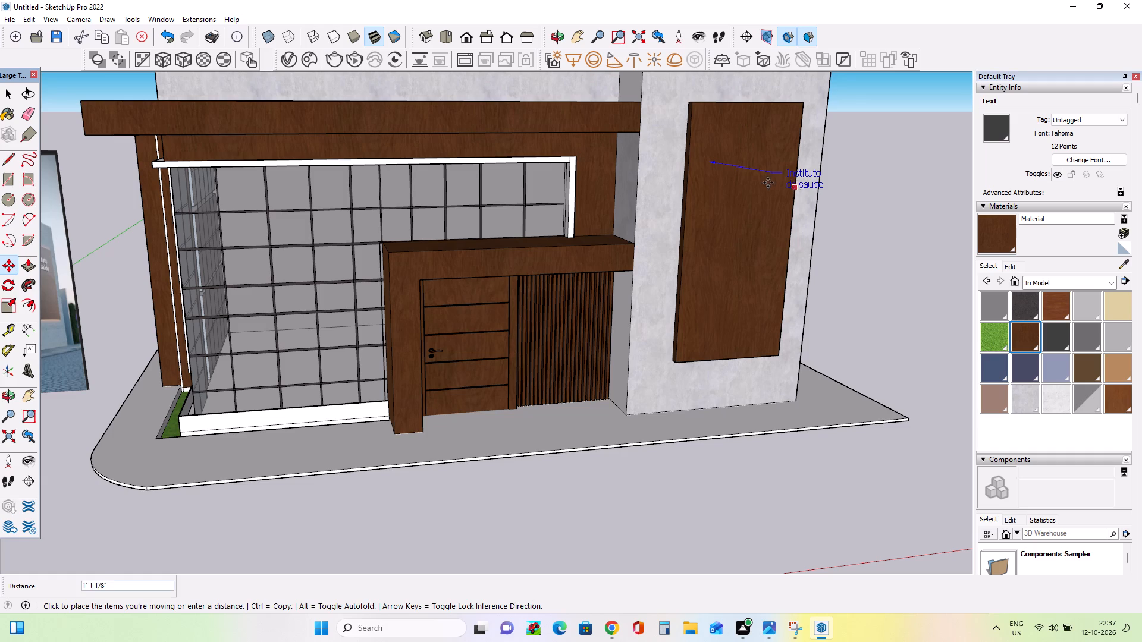
pyautogui.click(740, 174)
# Shift the label across the upper part of the wooden panel toward the entrance side in two further moves.
pyautogui.scroll(8, 757, 178)
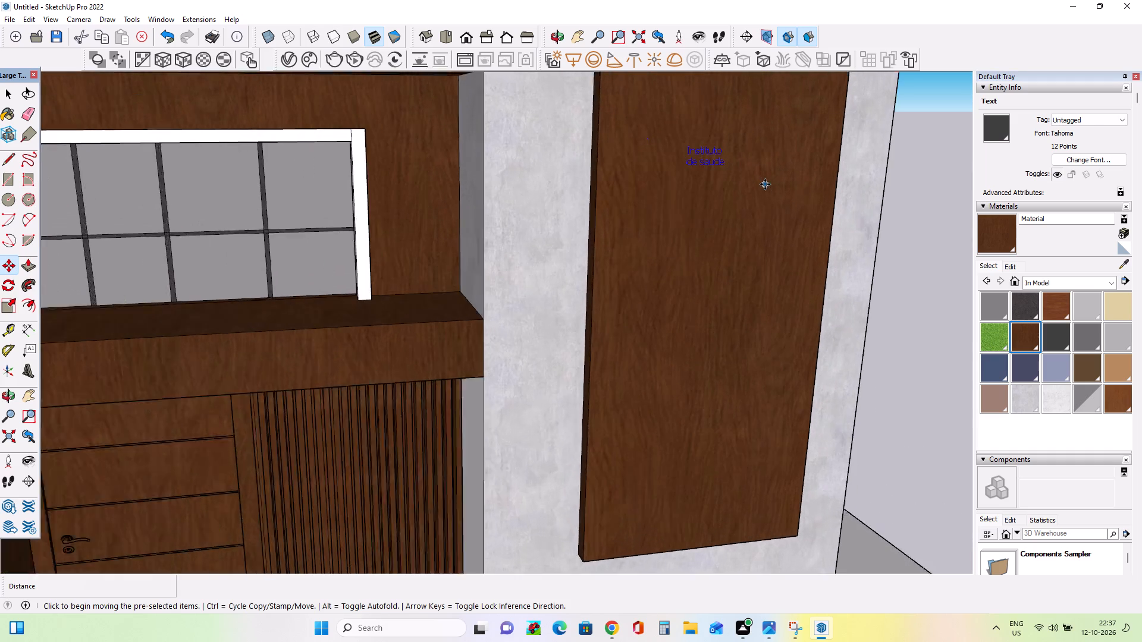
pyautogui.scroll(1, 765, 184)
pyautogui.moveTo(772, 183); pyautogui.dragTo(651, 181, button='middle')
pyautogui.click(732, 168)
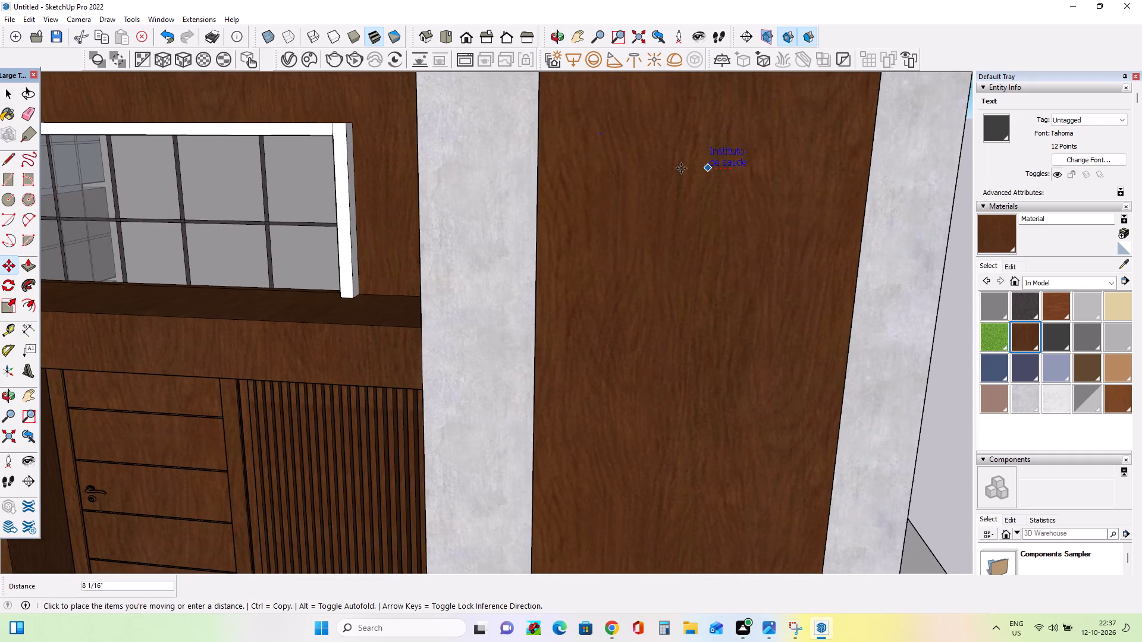
pyautogui.click(691, 159)
pyautogui.moveTo(714, 194); pyautogui.dragTo(609, 156, button='middle')
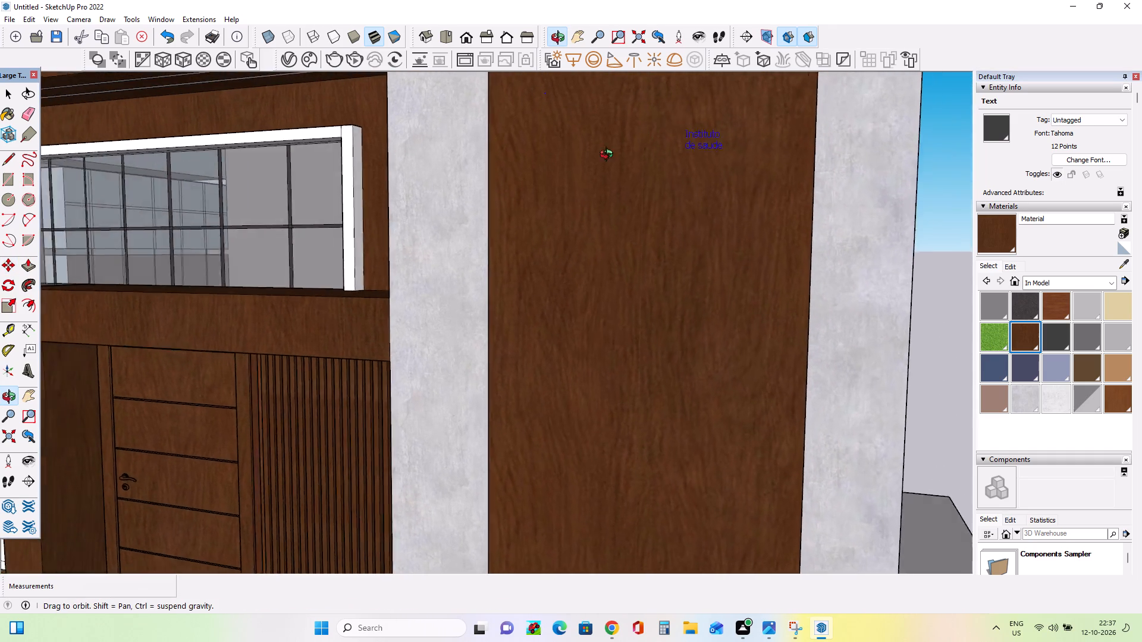
pyautogui.moveTo(609, 156); pyautogui.dragTo(544, 162, button='middle')
pyautogui.click(688, 145)
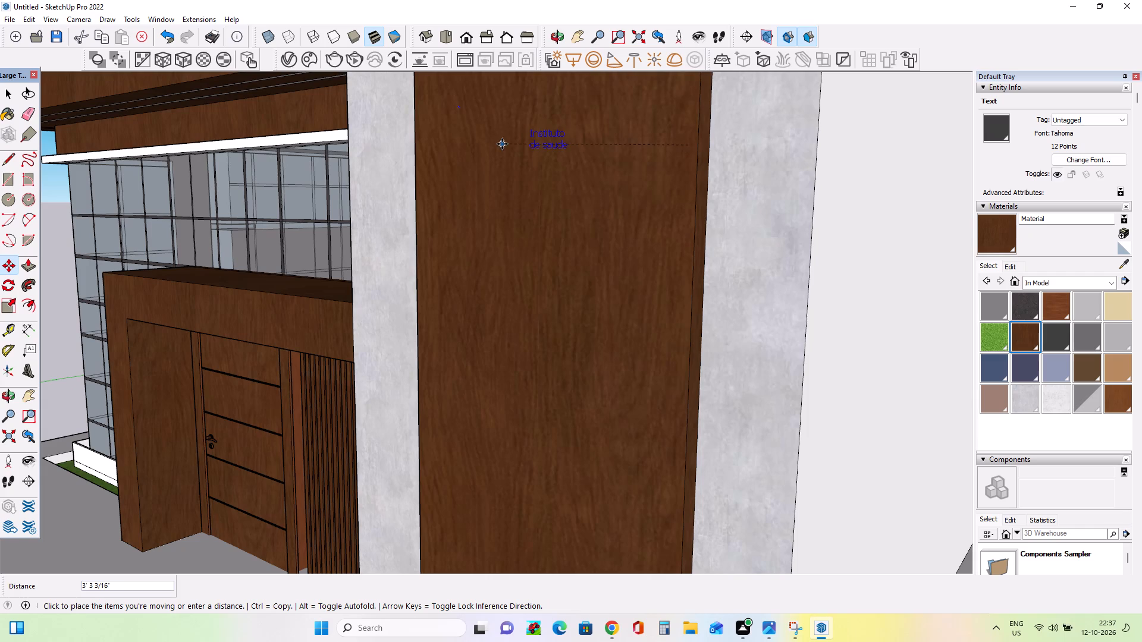
pyautogui.click(546, 123)
# Check the label's placement from several angles and move it about 1' 9" toward the panel's entrance side.
pyautogui.moveTo(622, 159); pyautogui.dragTo(739, 126, button='middle')
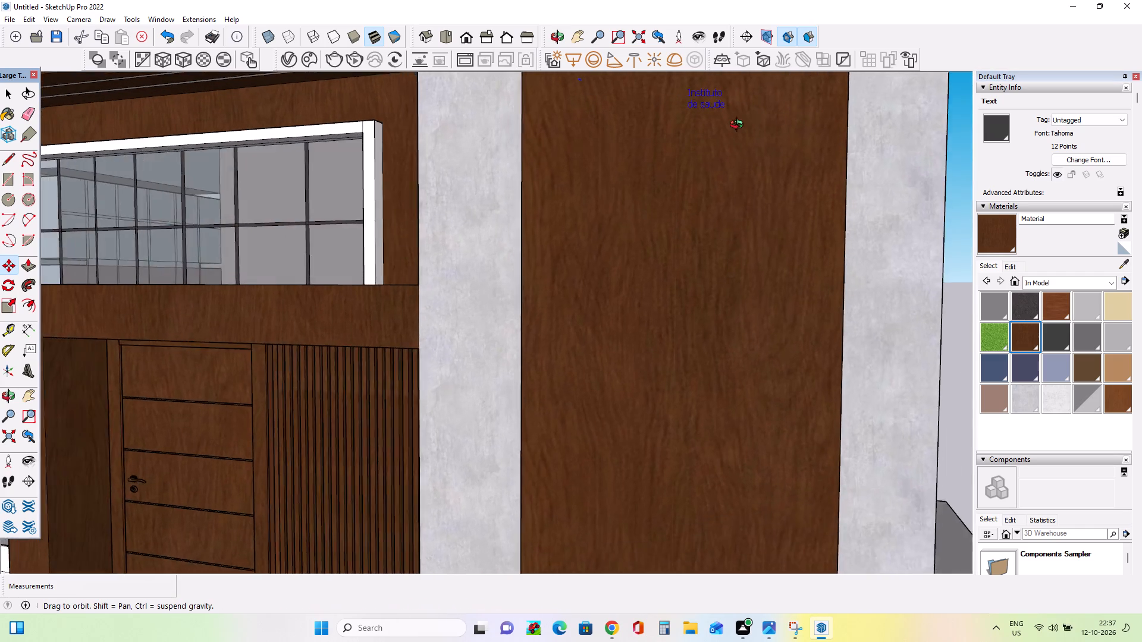
pyautogui.moveTo(739, 126); pyautogui.dragTo(882, 215, button='middle')
pyautogui.scroll(3, 796, 183)
pyautogui.moveTo(791, 199); pyautogui.dragTo(871, 122, button='middle')
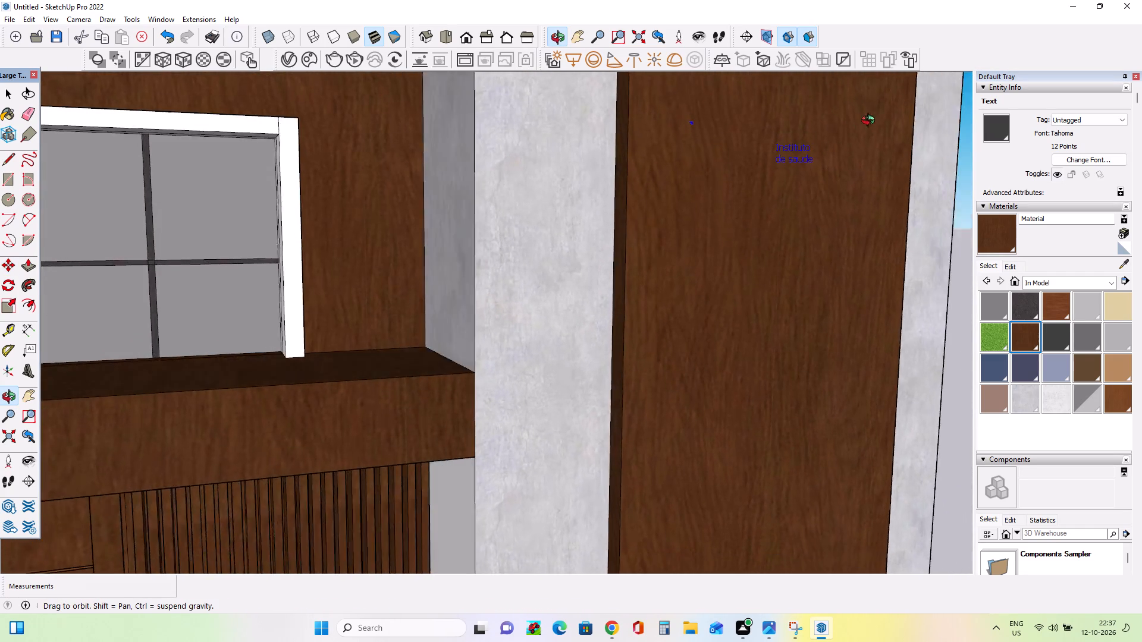
pyautogui.moveTo(871, 122); pyautogui.dragTo(924, 74, button='middle')
pyautogui.moveTo(768, 229); pyautogui.dragTo(734, 283, button='middle')
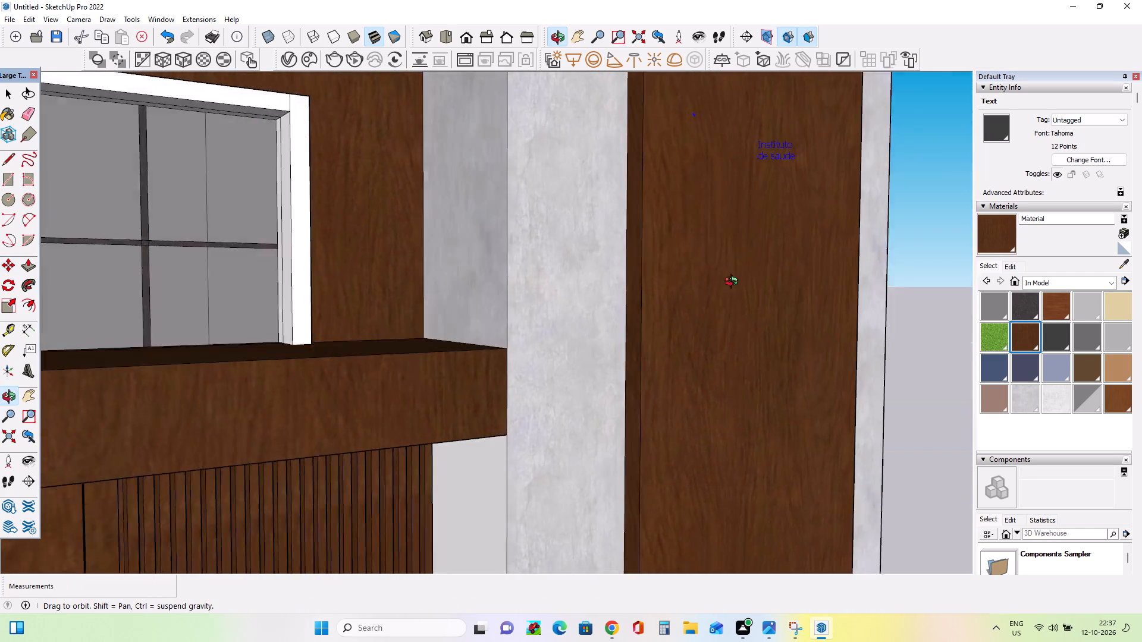
pyautogui.moveTo(734, 283); pyautogui.dragTo(627, 287, button='middle')
pyautogui.scroll(-4, 617, 248)
pyautogui.scroll(-1, 783, 213)
pyautogui.scroll(5, 804, 193)
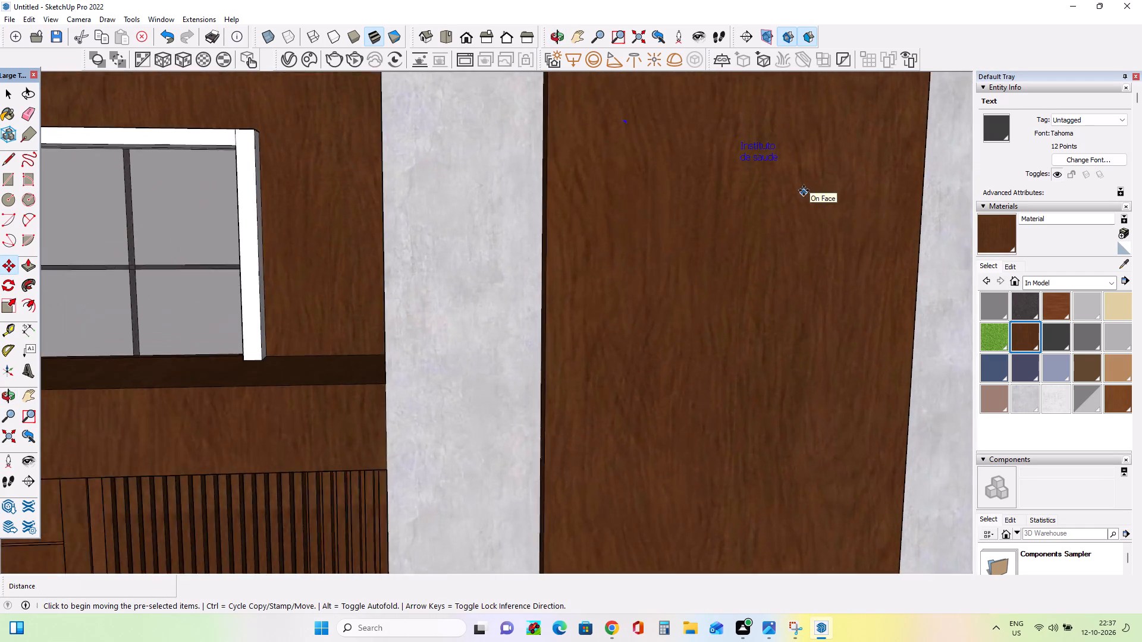
pyautogui.scroll(1, 804, 190)
pyautogui.click(731, 159)
pyautogui.click(685, 172)
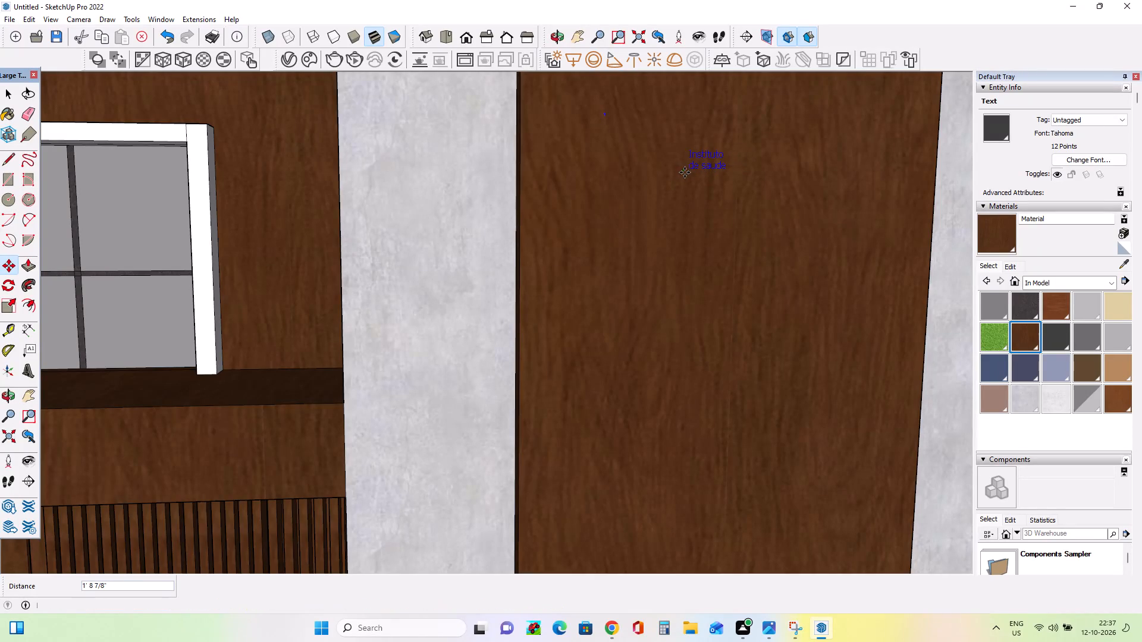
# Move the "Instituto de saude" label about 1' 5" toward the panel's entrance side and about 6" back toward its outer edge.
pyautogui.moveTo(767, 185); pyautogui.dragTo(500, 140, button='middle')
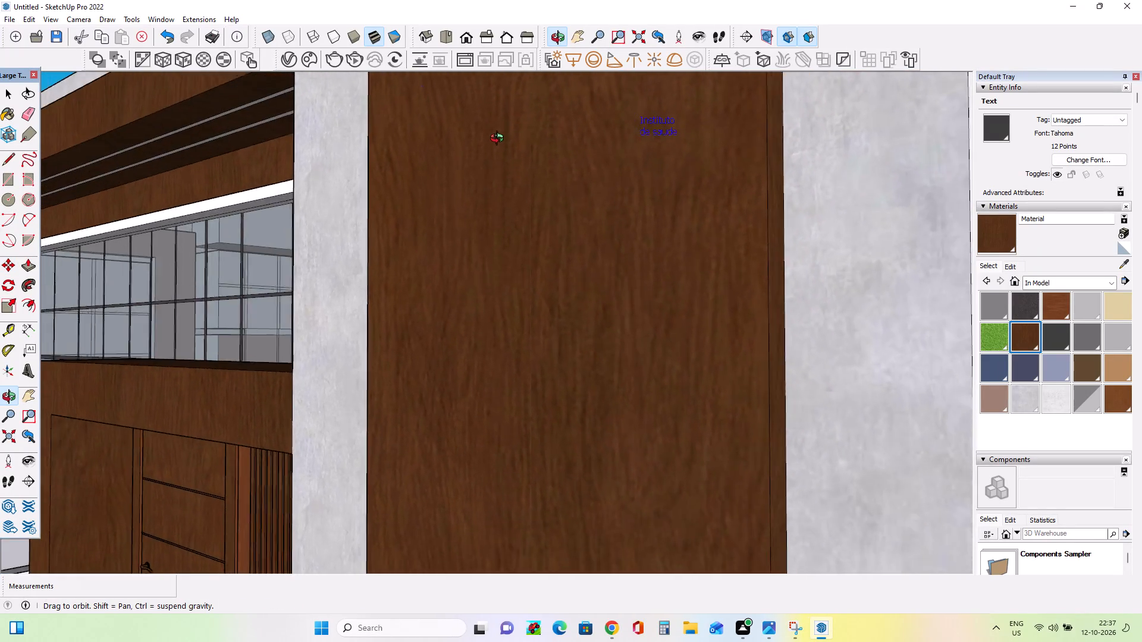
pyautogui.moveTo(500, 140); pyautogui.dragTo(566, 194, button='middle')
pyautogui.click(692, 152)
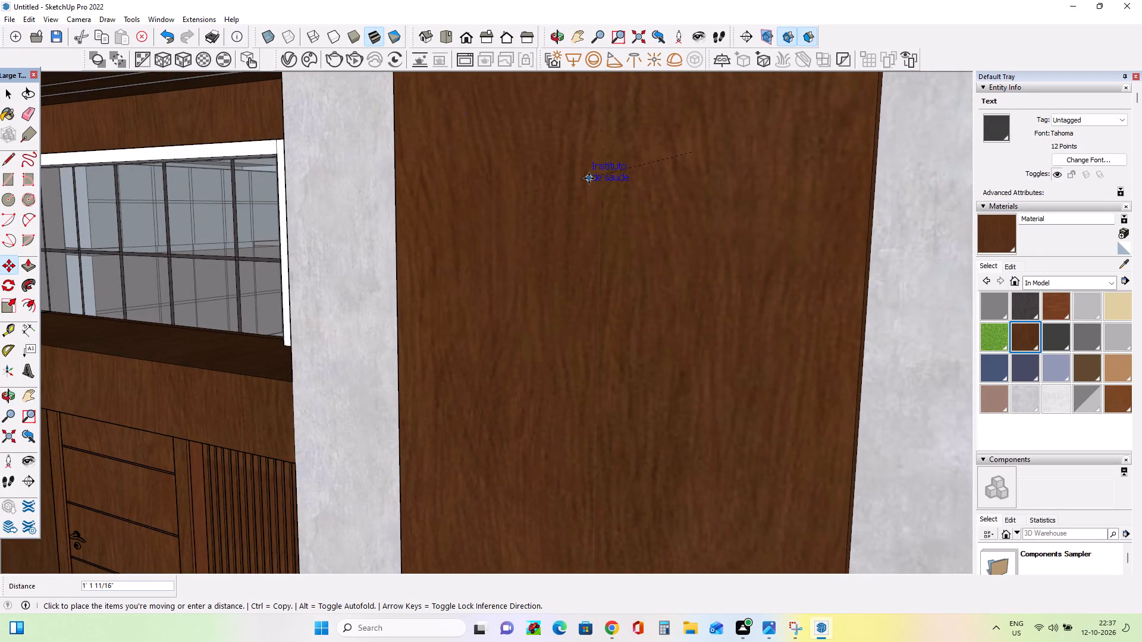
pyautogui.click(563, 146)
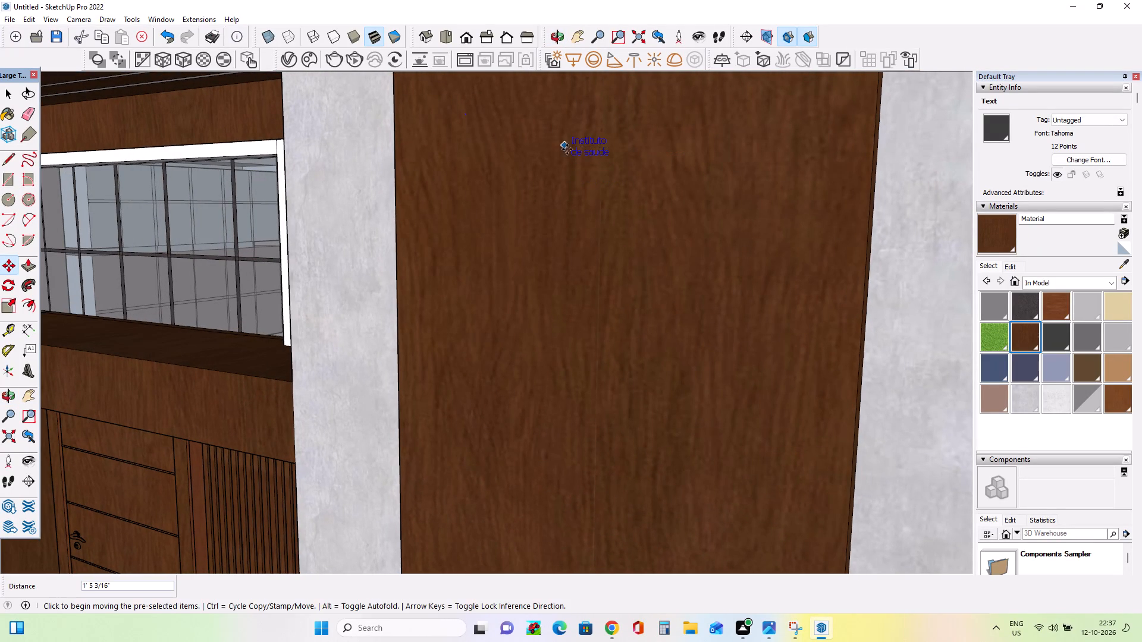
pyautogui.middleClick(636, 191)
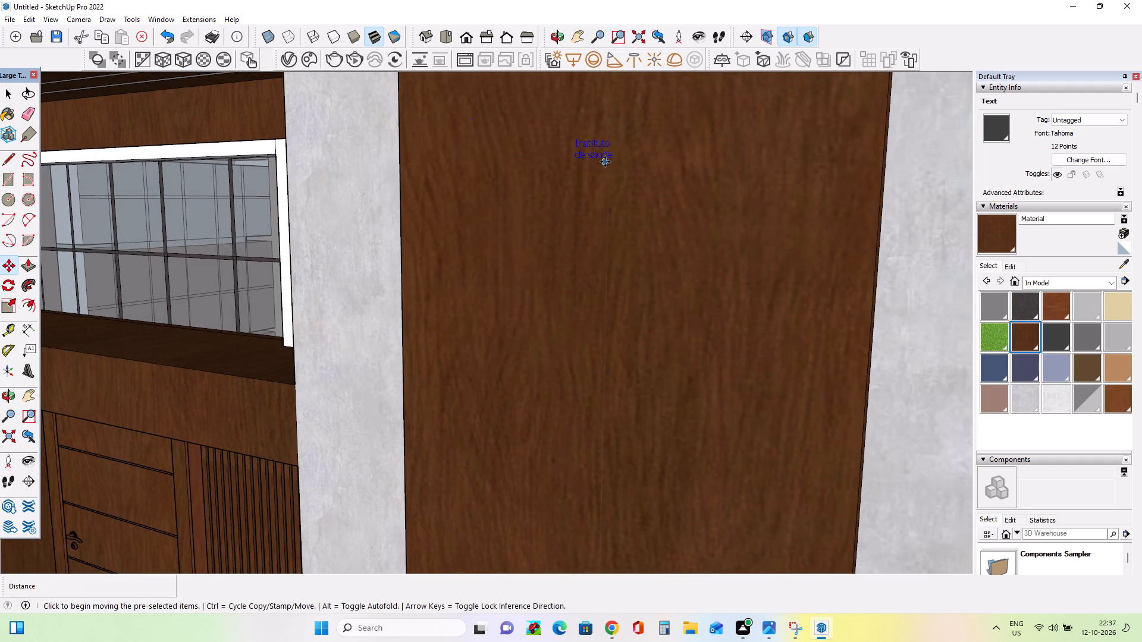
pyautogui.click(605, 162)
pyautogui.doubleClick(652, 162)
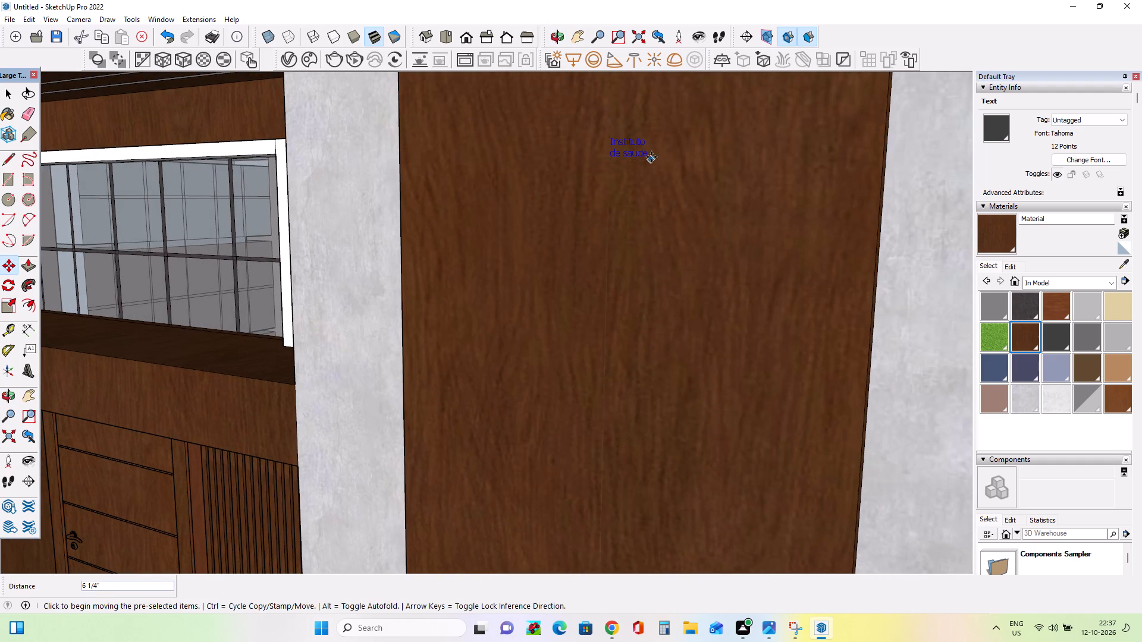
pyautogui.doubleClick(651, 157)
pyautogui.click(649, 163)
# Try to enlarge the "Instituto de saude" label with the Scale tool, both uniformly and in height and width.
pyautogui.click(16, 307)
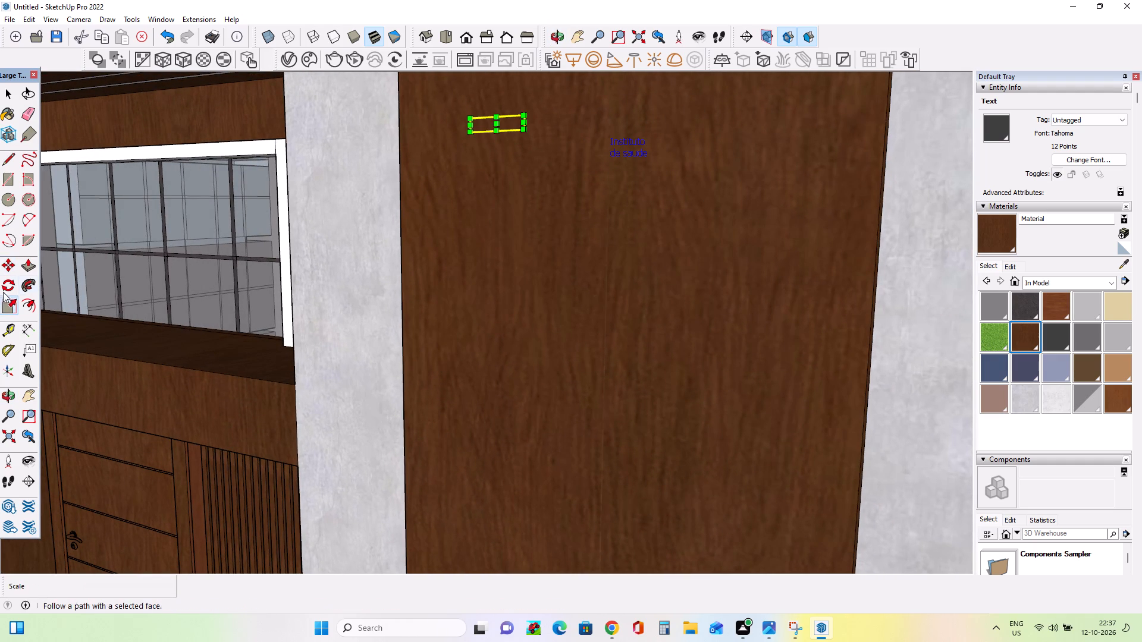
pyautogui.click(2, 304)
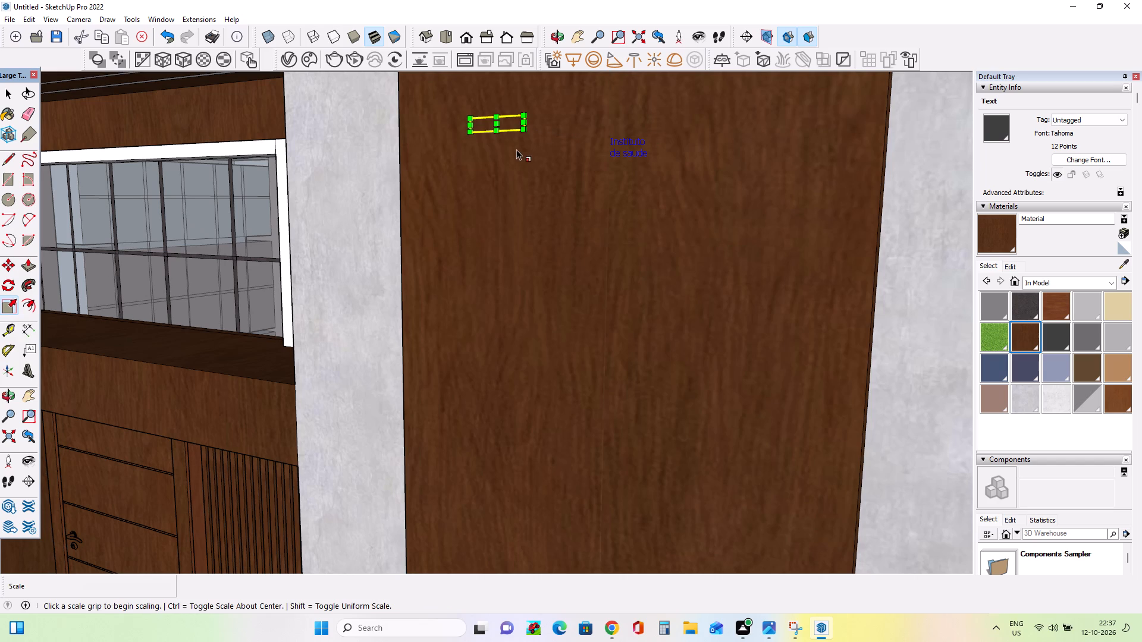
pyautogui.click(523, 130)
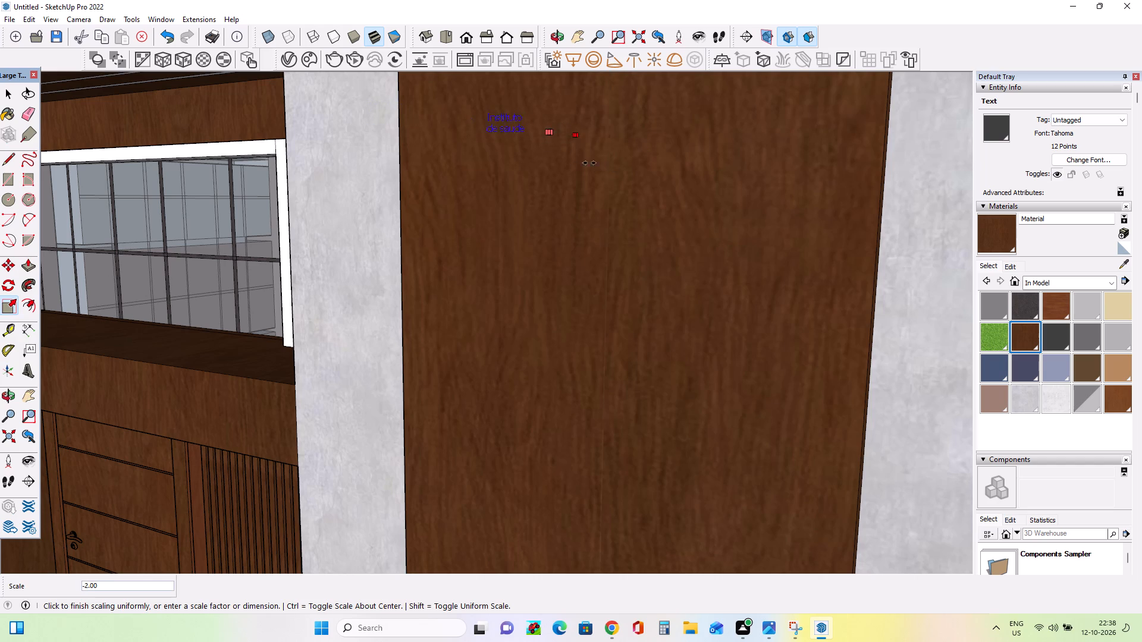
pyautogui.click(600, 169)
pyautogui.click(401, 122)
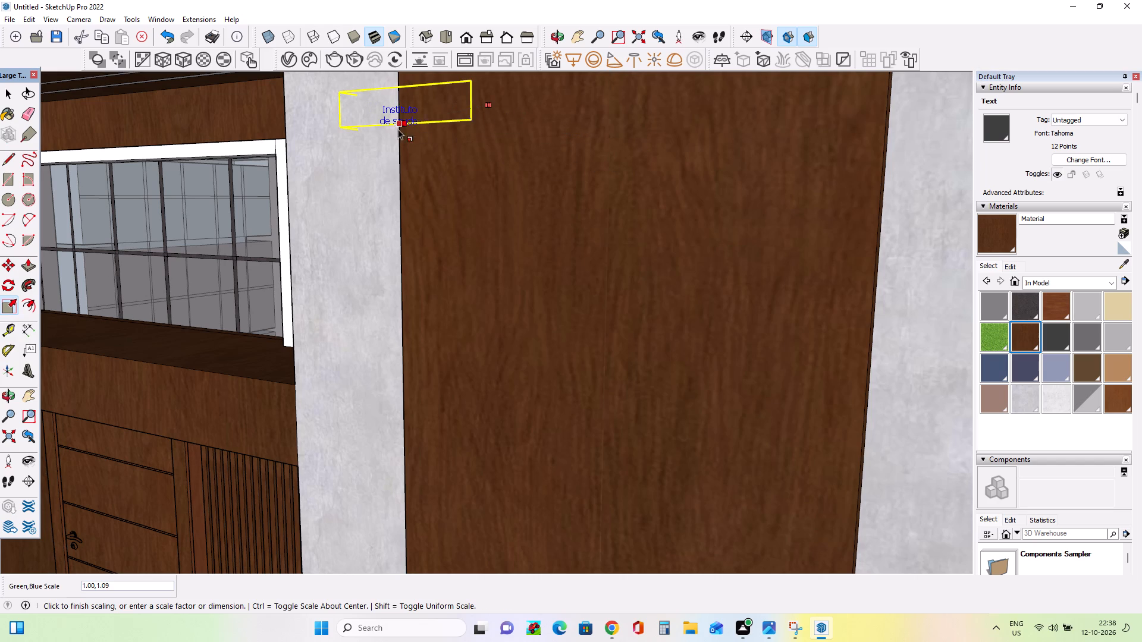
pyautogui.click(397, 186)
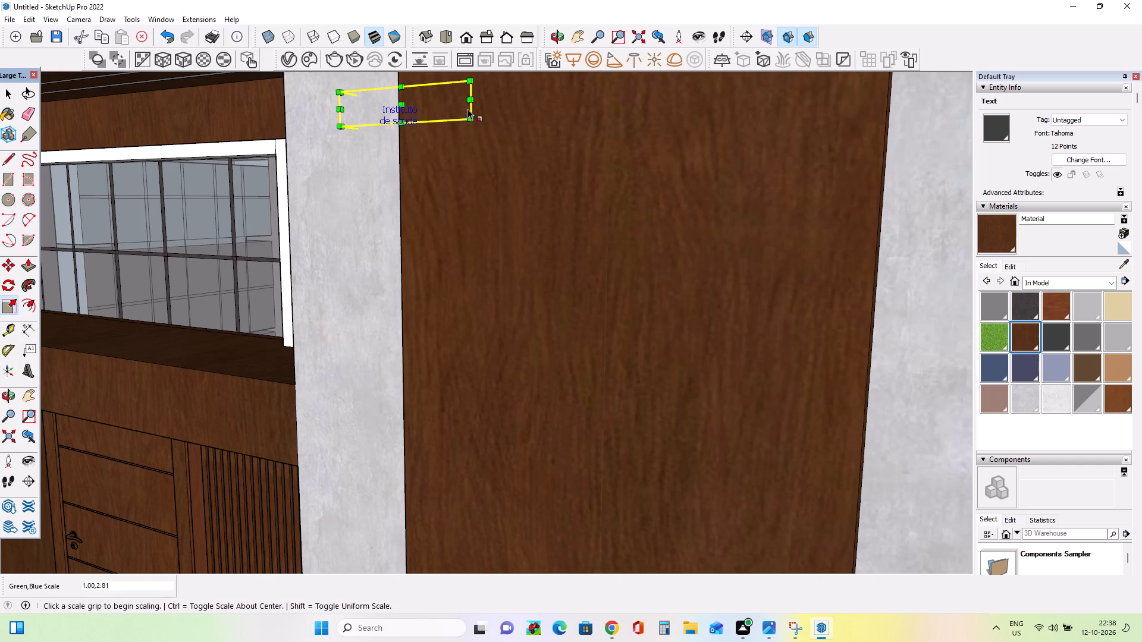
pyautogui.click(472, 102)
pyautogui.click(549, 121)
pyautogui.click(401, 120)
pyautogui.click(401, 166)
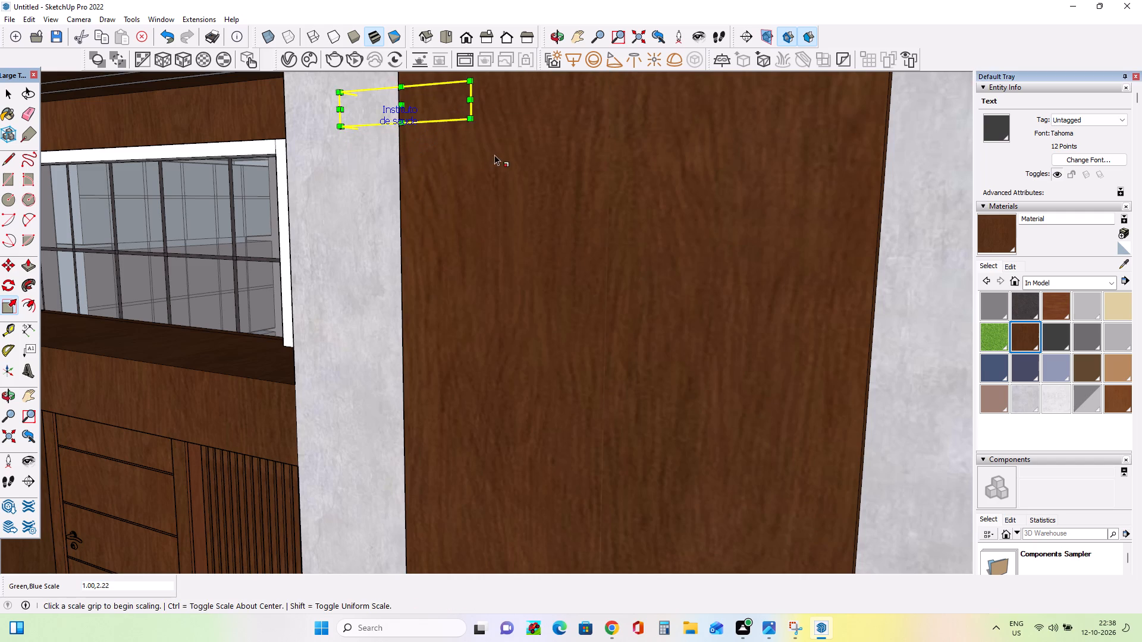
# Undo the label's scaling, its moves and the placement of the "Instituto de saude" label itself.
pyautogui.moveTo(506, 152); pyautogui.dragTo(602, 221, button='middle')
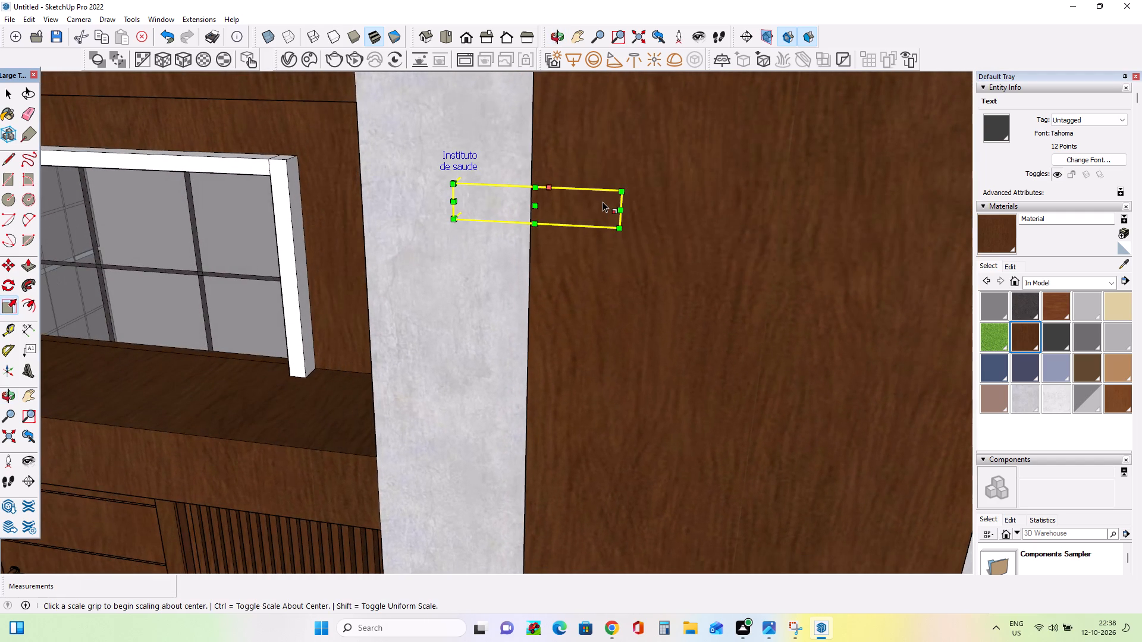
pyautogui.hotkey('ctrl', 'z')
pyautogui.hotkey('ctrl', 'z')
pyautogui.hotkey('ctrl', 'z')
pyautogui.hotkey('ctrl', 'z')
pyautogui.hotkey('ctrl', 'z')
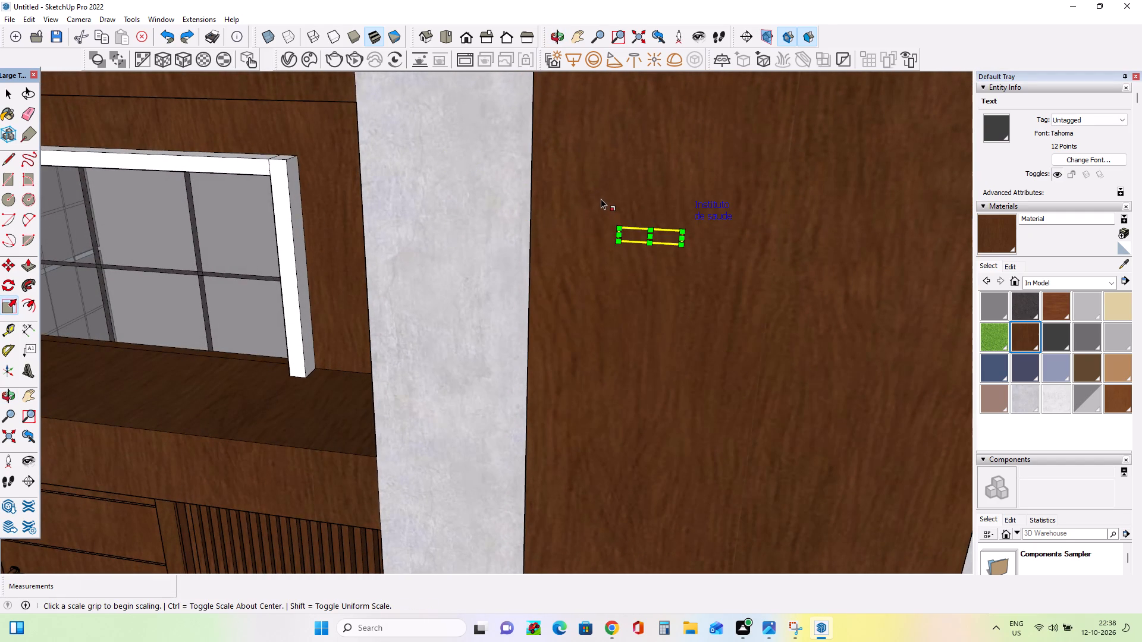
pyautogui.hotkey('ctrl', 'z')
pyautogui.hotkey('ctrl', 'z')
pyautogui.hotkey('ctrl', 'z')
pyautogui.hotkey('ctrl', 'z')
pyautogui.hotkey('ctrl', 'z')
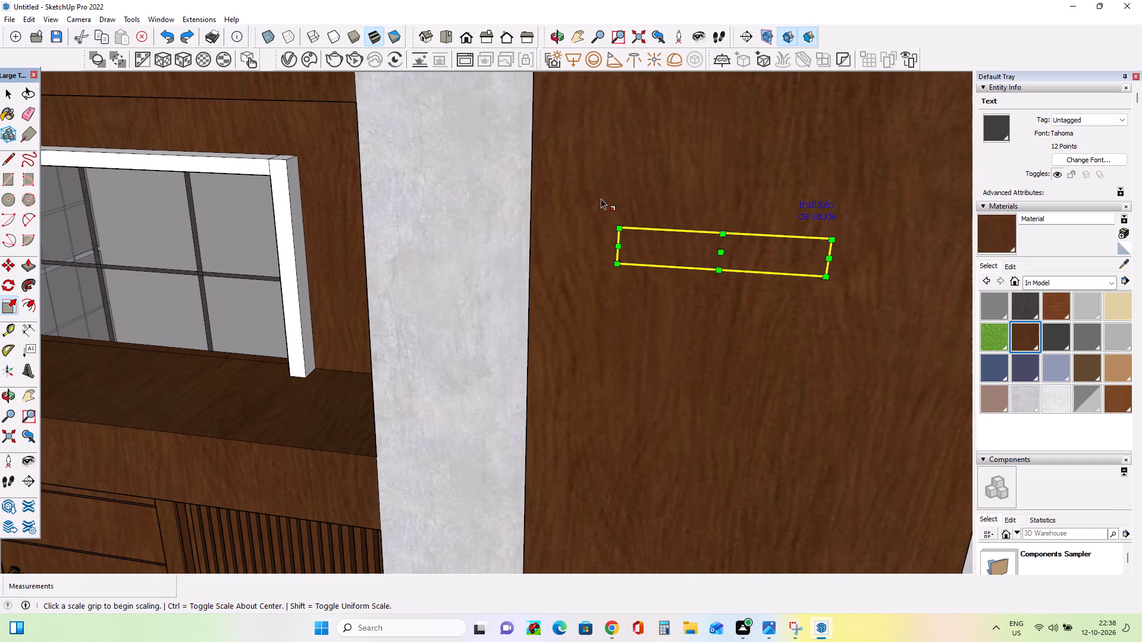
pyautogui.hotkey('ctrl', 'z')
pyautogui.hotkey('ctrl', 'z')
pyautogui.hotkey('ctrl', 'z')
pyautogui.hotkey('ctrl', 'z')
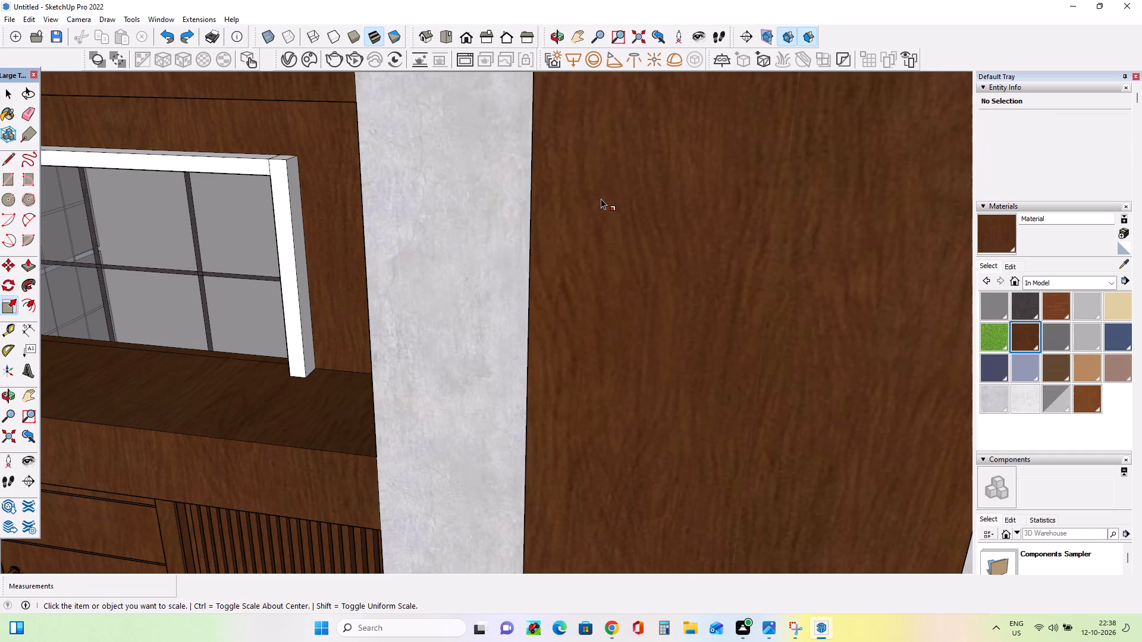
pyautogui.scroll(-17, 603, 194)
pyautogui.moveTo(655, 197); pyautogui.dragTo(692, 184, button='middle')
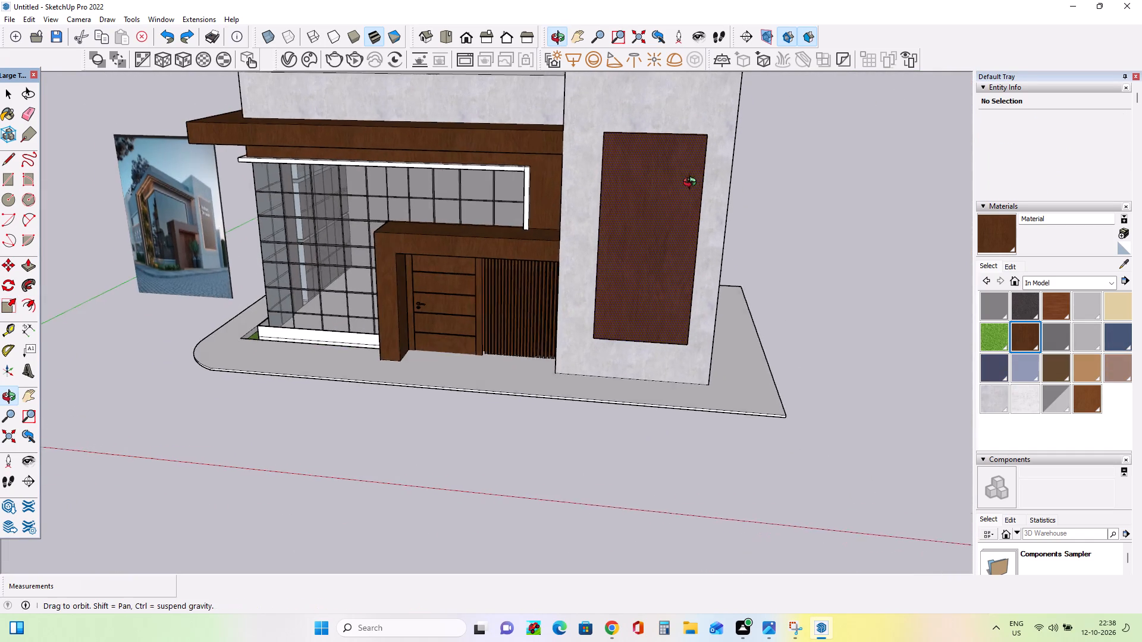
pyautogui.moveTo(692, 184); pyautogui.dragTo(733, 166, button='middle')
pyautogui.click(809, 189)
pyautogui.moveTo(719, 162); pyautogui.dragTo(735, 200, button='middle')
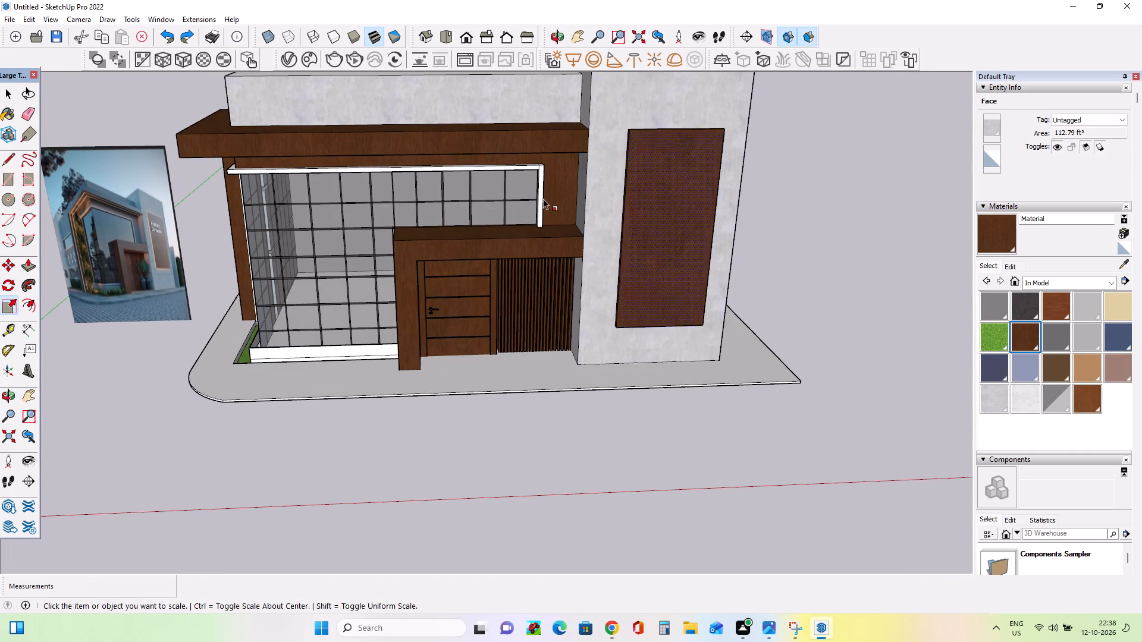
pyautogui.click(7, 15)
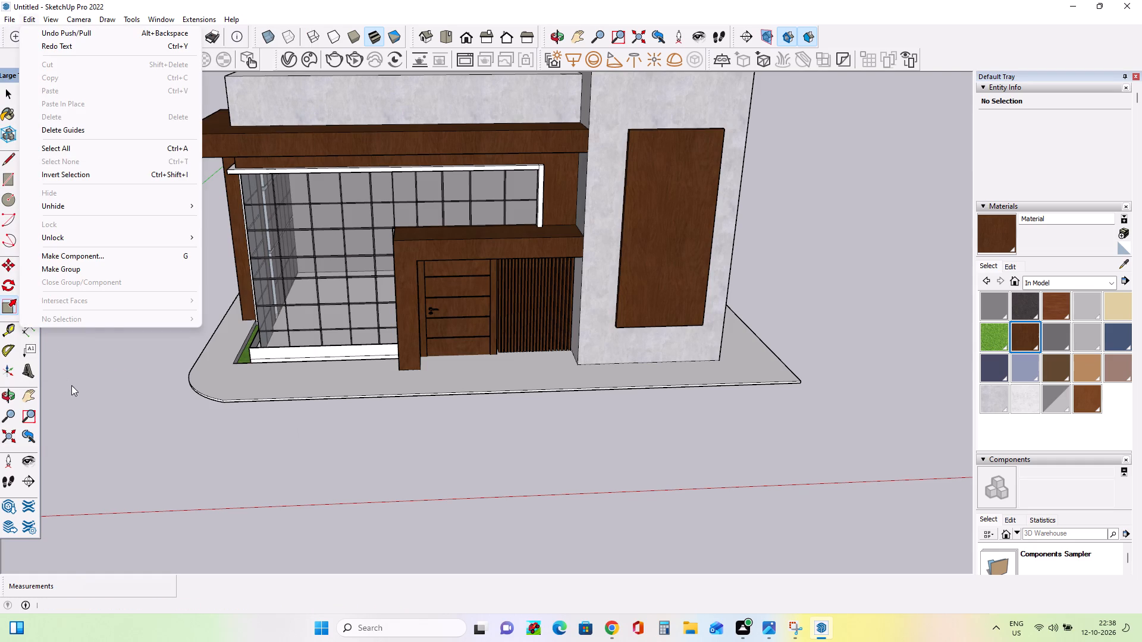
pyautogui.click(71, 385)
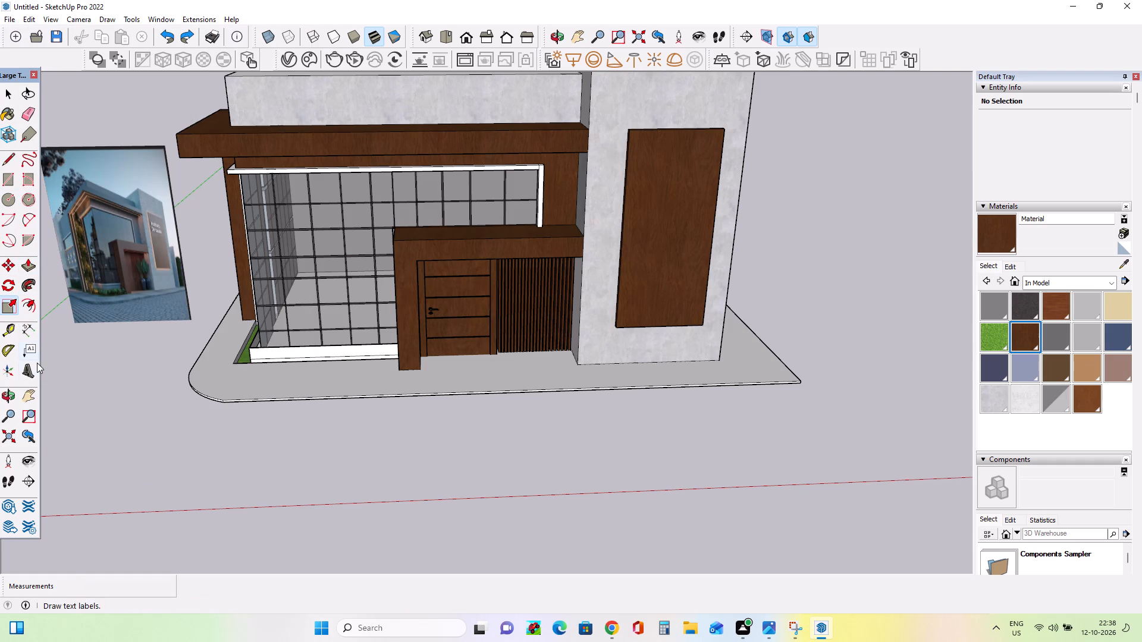
# Place a text label with the default "Enter text" wording in front of the building and reposition it on the upper wooden sign panel.
pyautogui.click(36, 355)
pyautogui.click(151, 458)
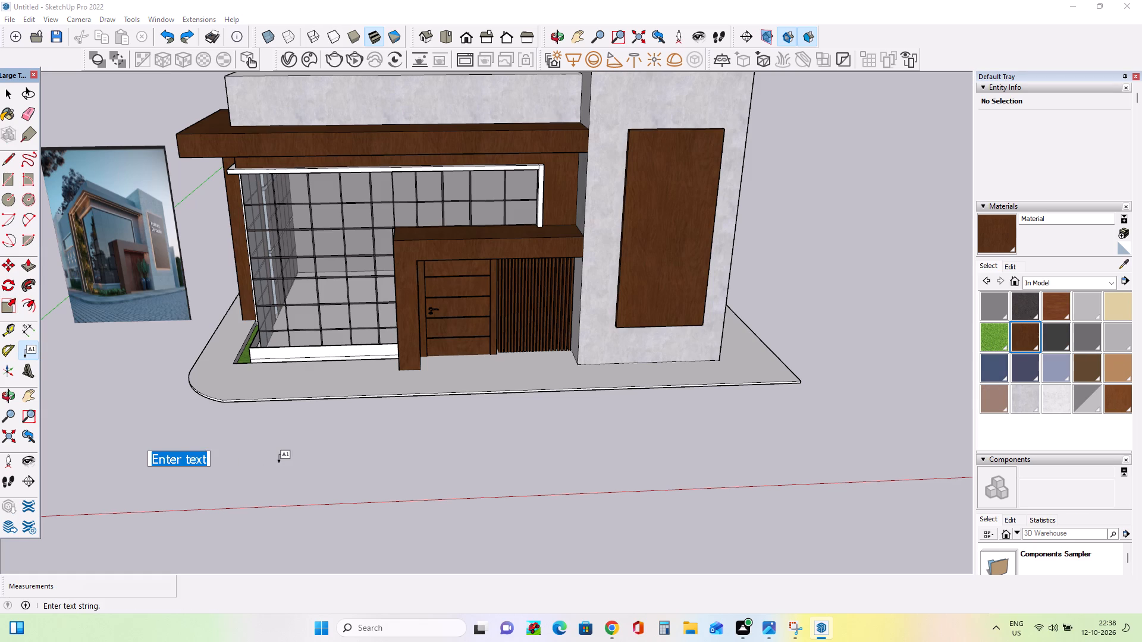
pyautogui.moveTo(279, 464); pyautogui.dragTo(456, 459)
pyautogui.moveTo(155, 481); pyautogui.dragTo(313, 327, button='middle')
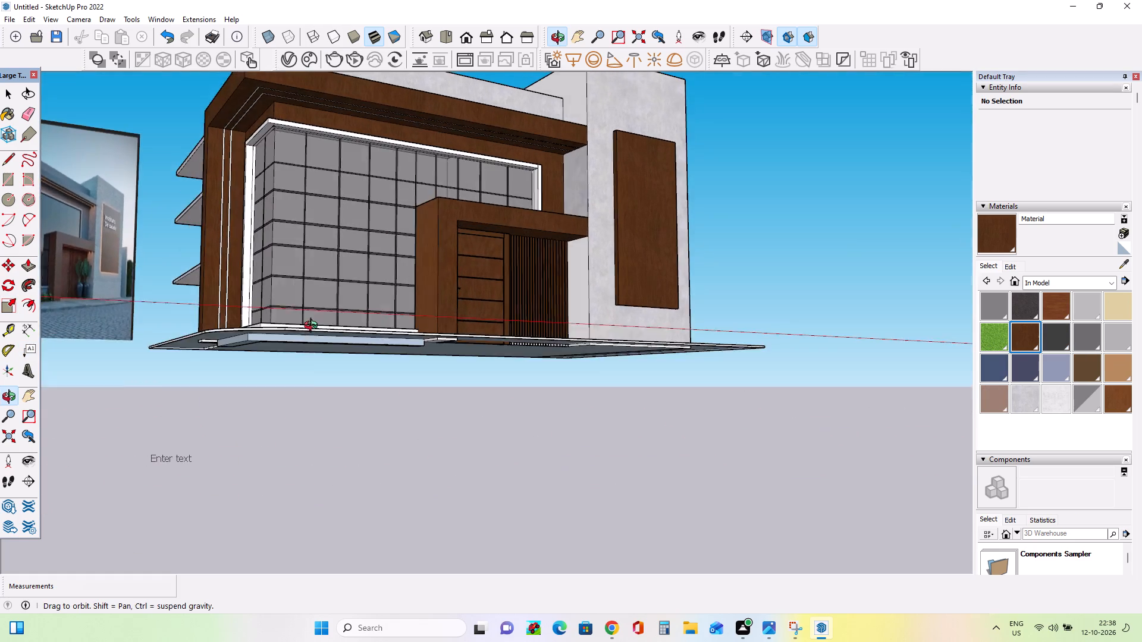
pyautogui.moveTo(313, 327); pyautogui.dragTo(315, 327, button='middle')
pyautogui.moveTo(311, 344); pyautogui.dragTo(215, 522, button='middle')
pyautogui.click(155, 455)
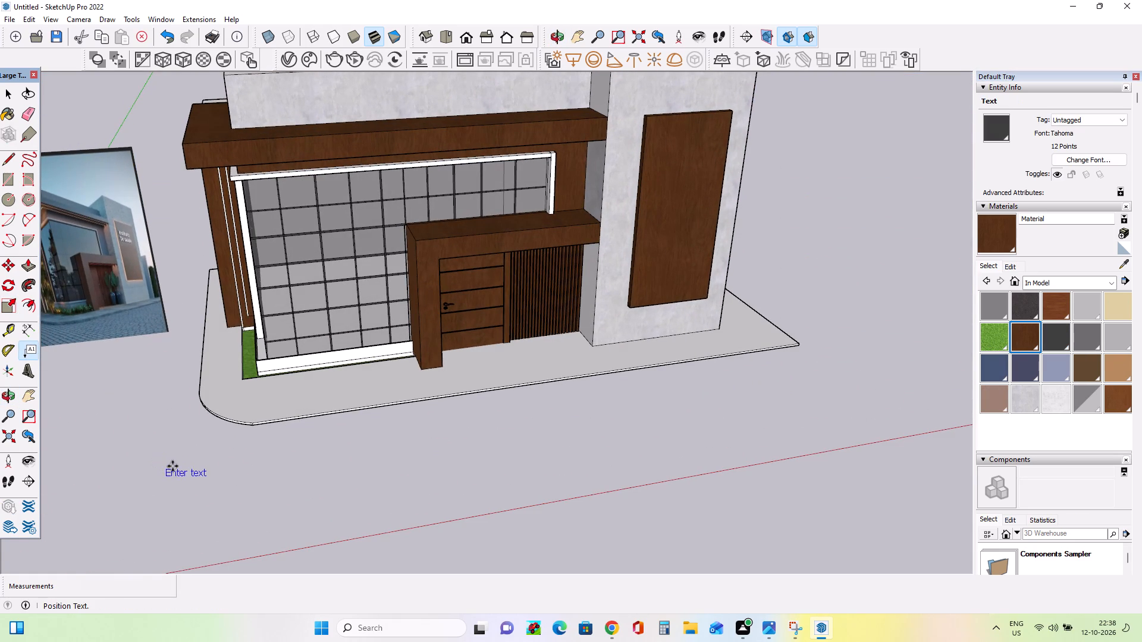
pyautogui.click(667, 166)
pyautogui.doubleClick(669, 166)
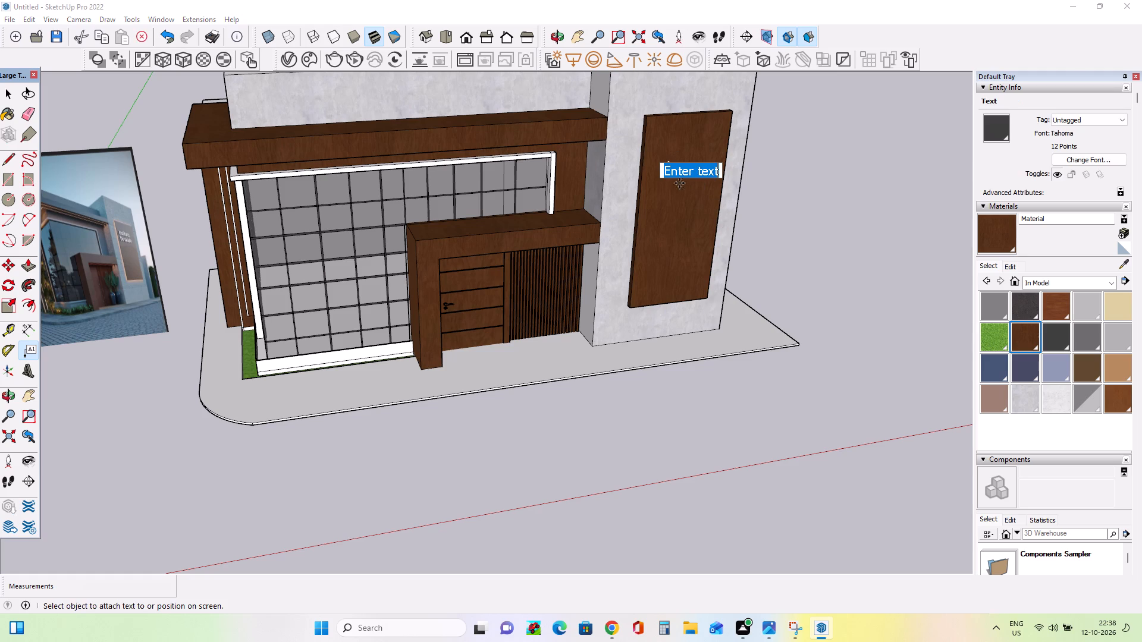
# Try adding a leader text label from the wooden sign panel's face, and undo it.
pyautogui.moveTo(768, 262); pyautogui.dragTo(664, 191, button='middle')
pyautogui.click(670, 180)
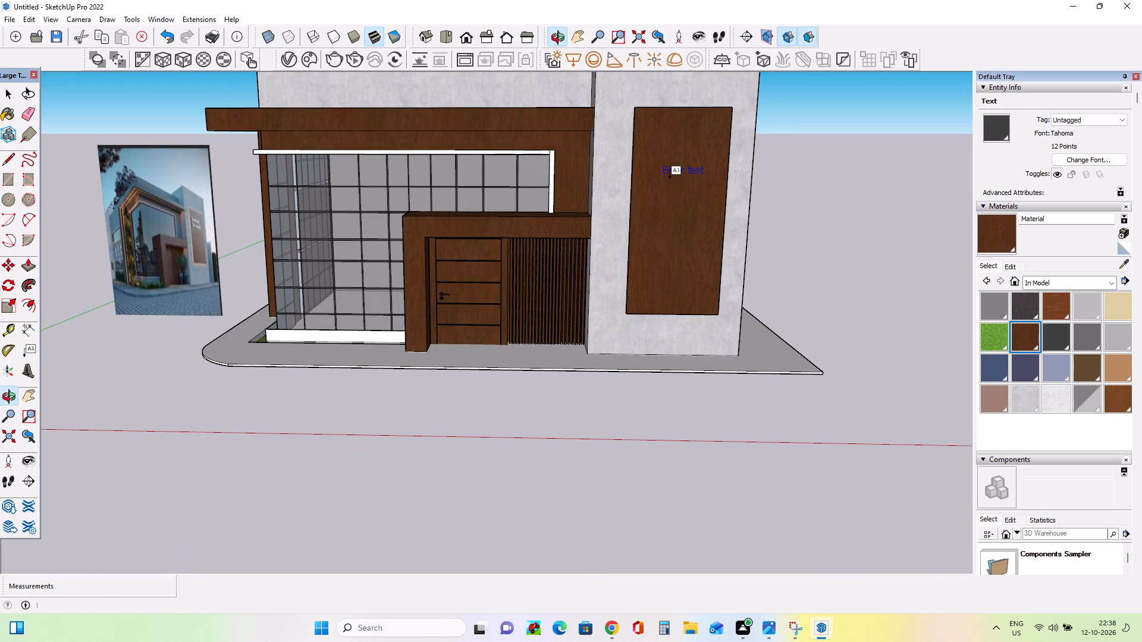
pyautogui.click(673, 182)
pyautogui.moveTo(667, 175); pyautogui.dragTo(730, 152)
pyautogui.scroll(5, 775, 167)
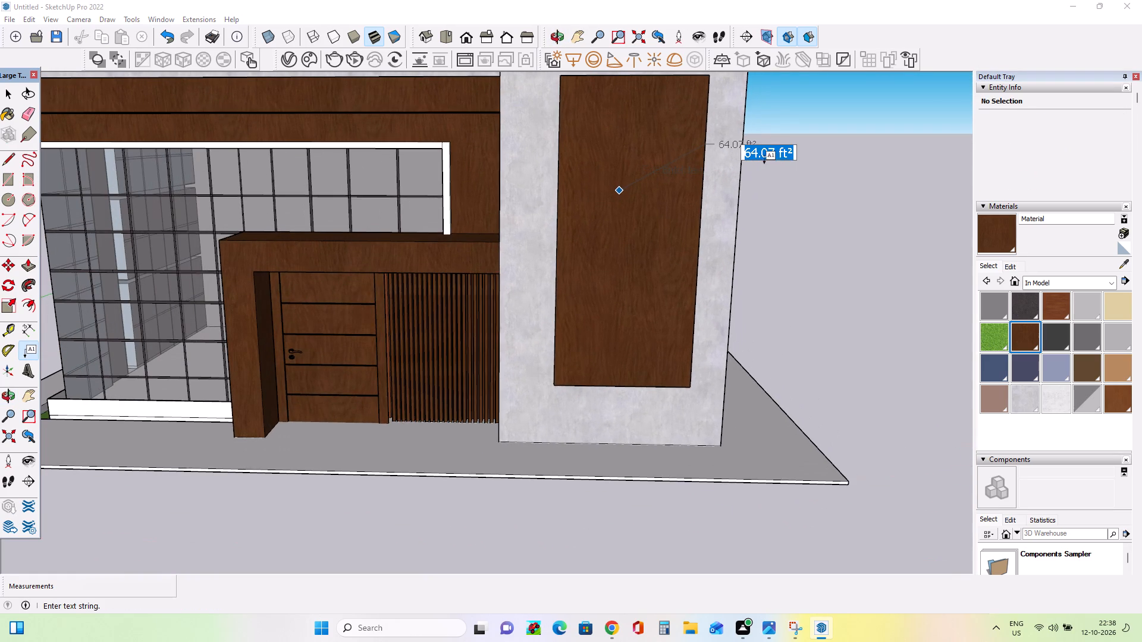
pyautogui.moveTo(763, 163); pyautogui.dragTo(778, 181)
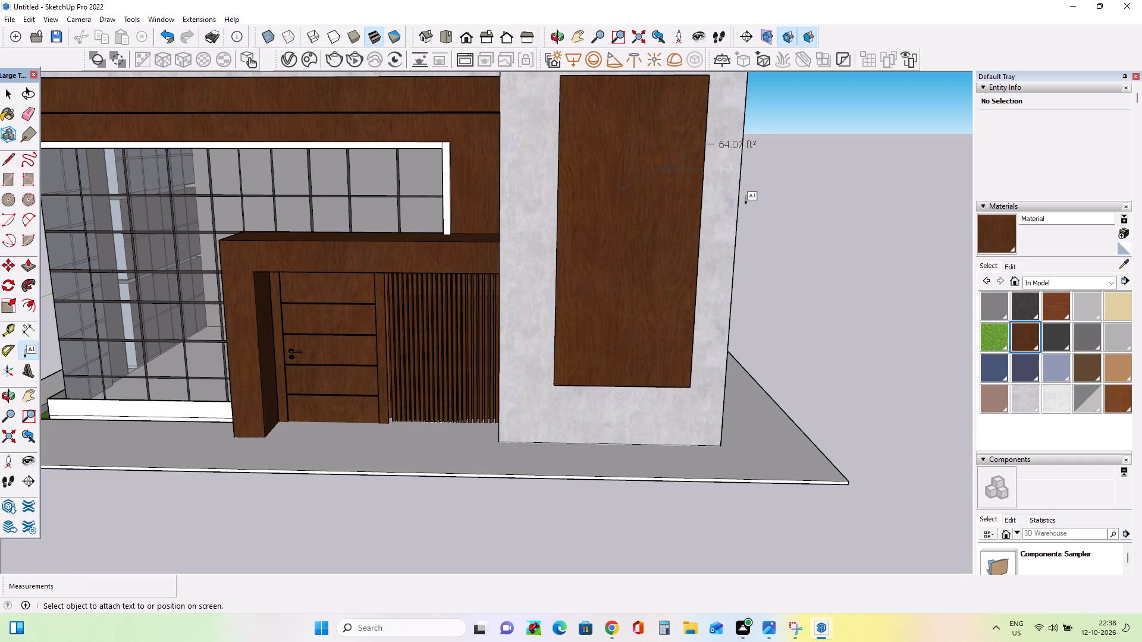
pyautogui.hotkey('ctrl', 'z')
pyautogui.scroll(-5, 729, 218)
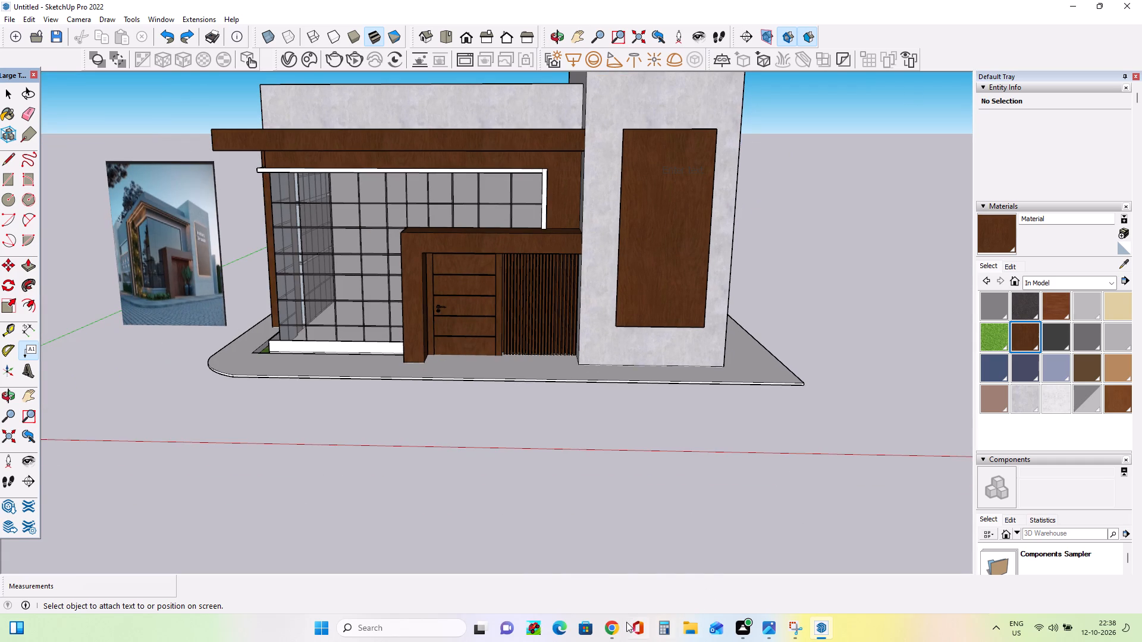
# In Chrome, search Yahoo for "instituto de saude nME STYLE", checking the spelling against the sign snip in Snipping Tool.
pyautogui.click(607, 627)
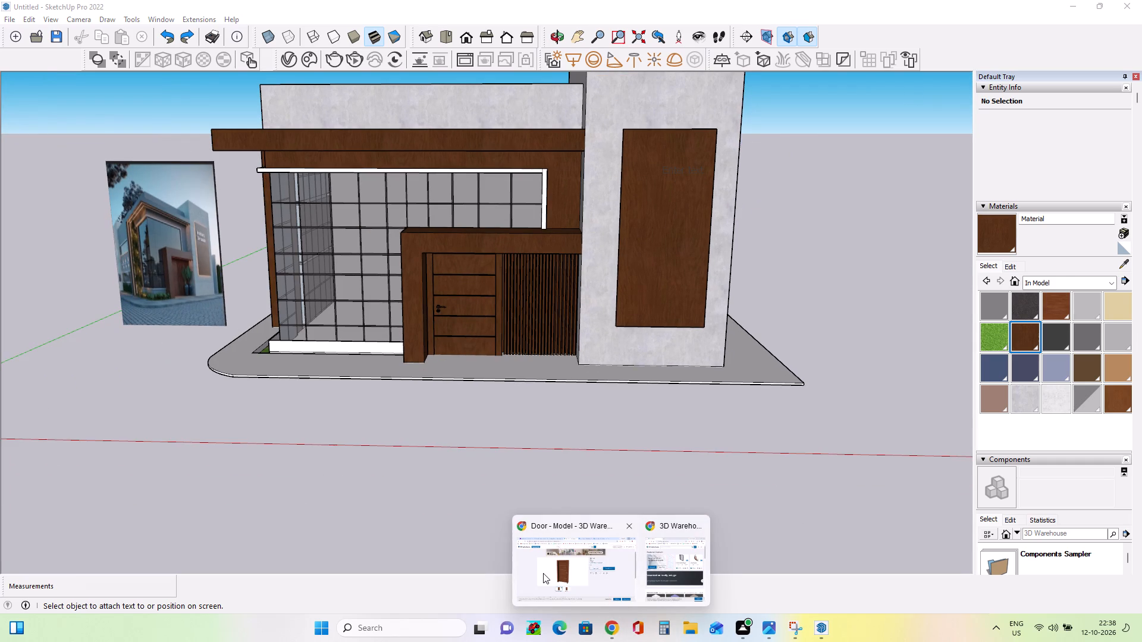
pyautogui.click(565, 571)
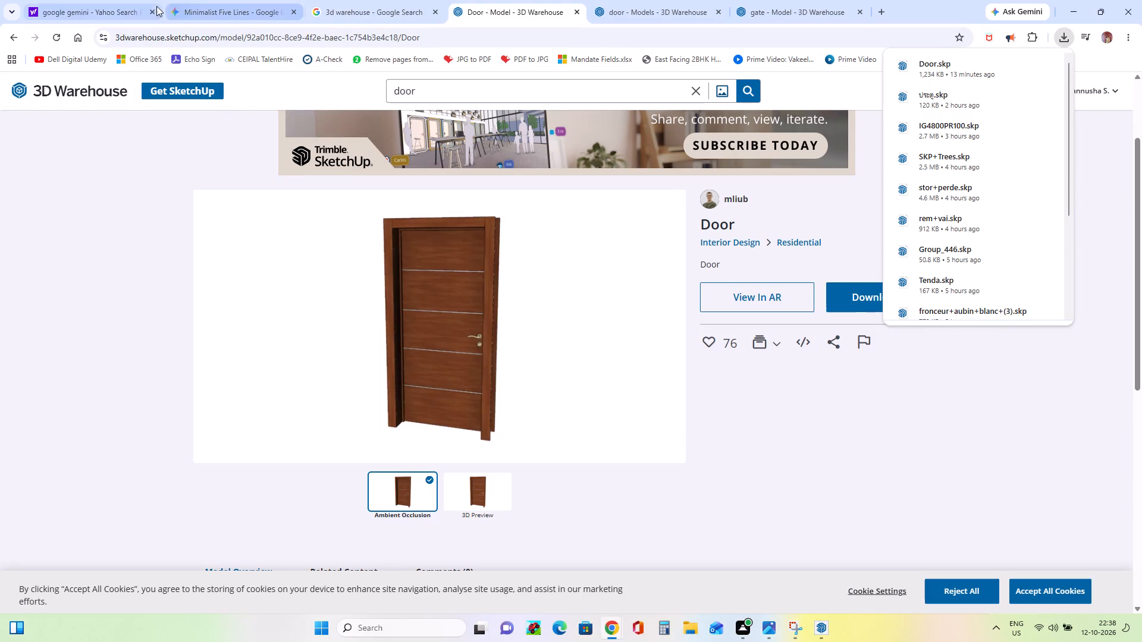
pyautogui.click(129, 12)
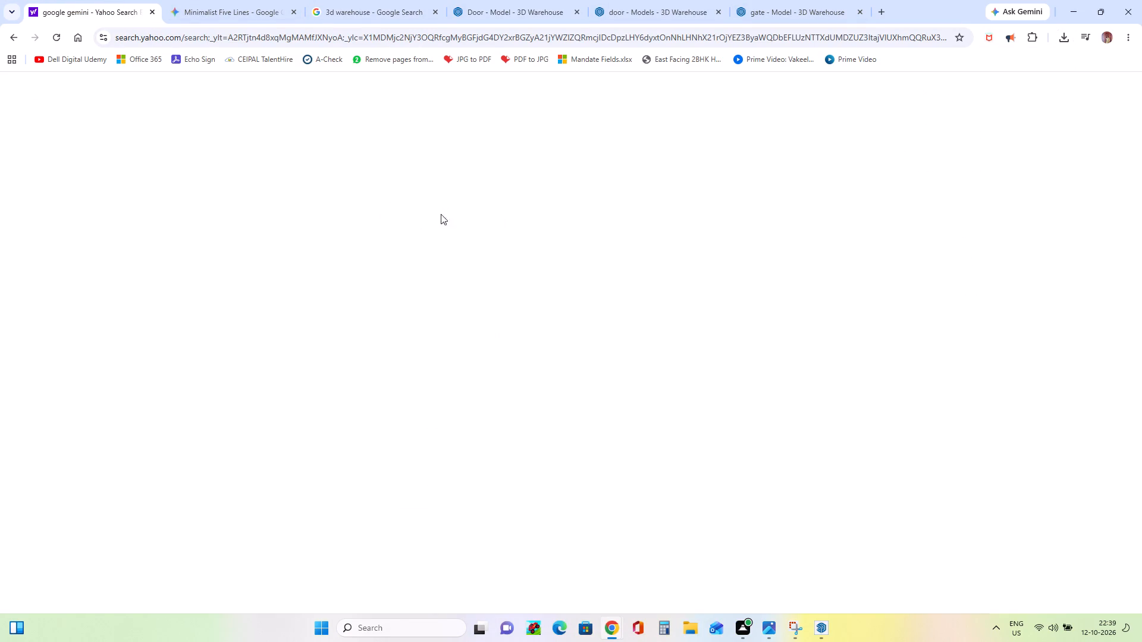
pyautogui.click(159, 97)
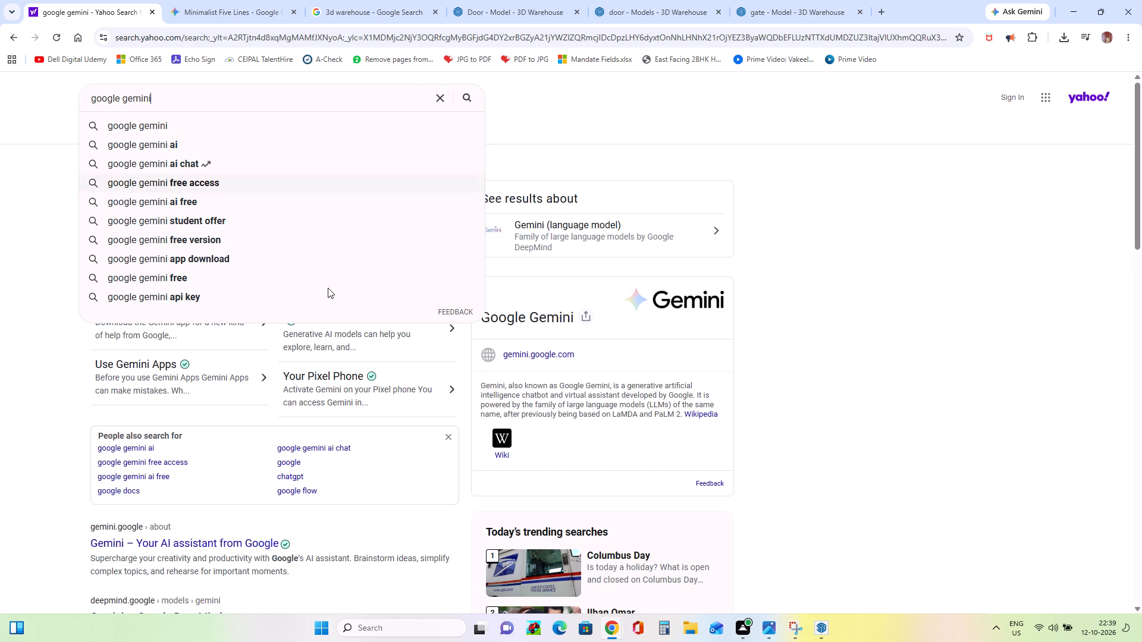
pyautogui.press('BackSpace')
pyautogui.press('BackSpace')
pyautogui.press('BackSpace')
pyautogui.press('BackSpace')
pyautogui.press('BackSpace')
pyautogui.press('BackSpace')
pyautogui.press('BackSpace')
pyautogui.press('BackSpace')
pyautogui.press('BackSpace')
pyautogui.press('BackSpace')
pyautogui.press('BackSpace')
pyautogui.press('BackSpace')
pyautogui.press('BackSpace')
pyautogui.press('BackSpace')
pyautogui.press('BackSpace')
pyautogui.press('BackSpace')
pyautogui.press('BackSpace')
pyautogui.press('BackSpace')
pyautogui.press('BackSpace')
pyautogui.press('BackSpace')
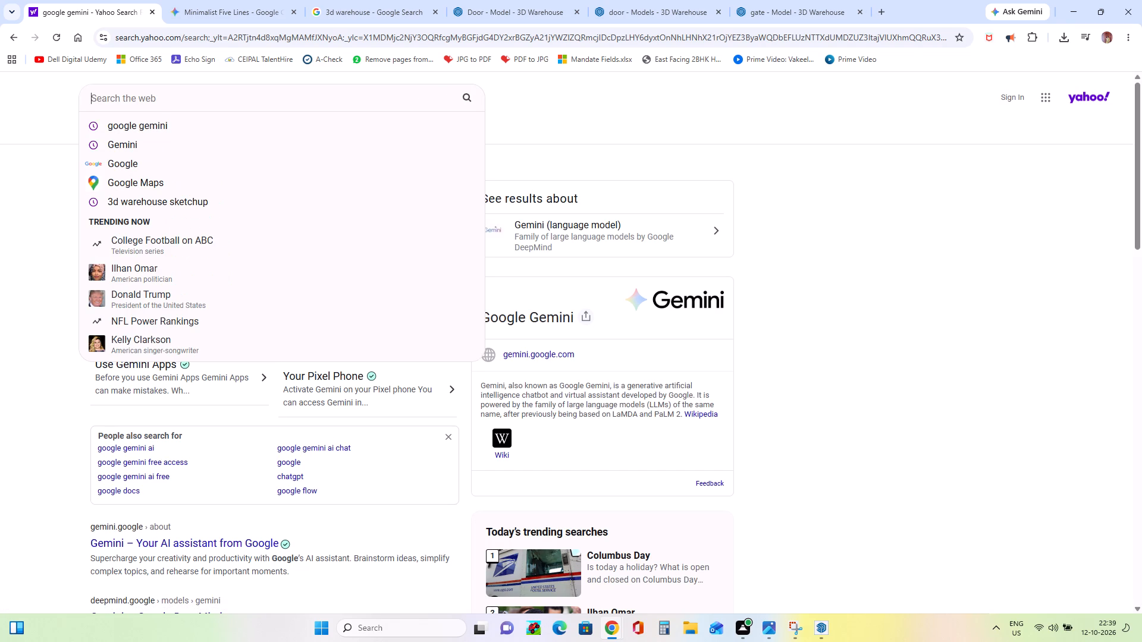
pyautogui.write('ins')
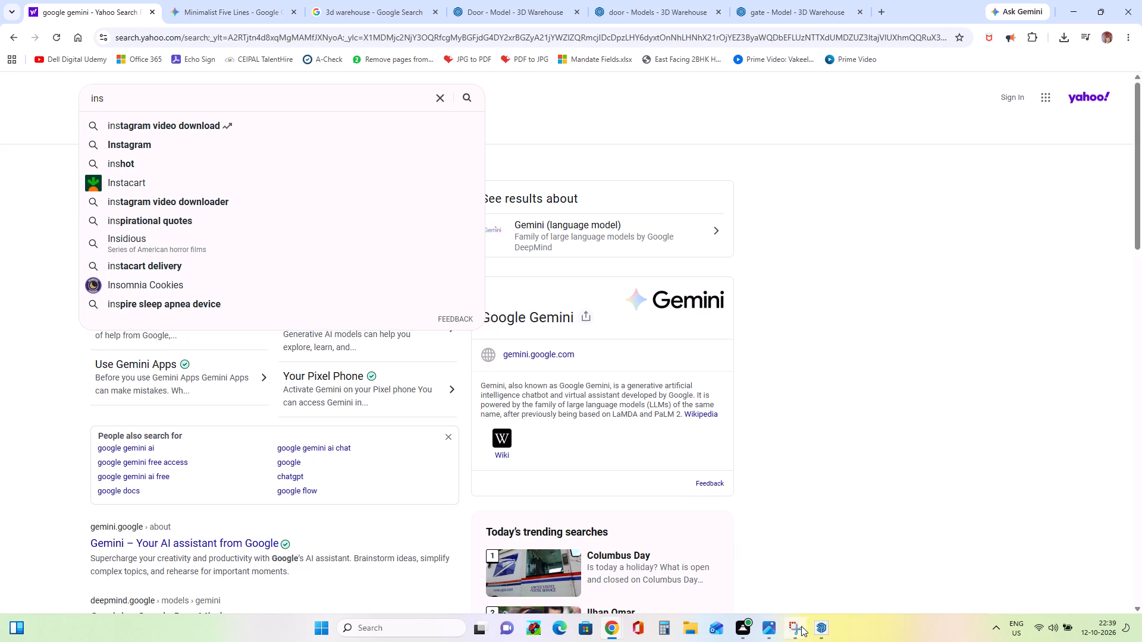
pyautogui.click(786, 573)
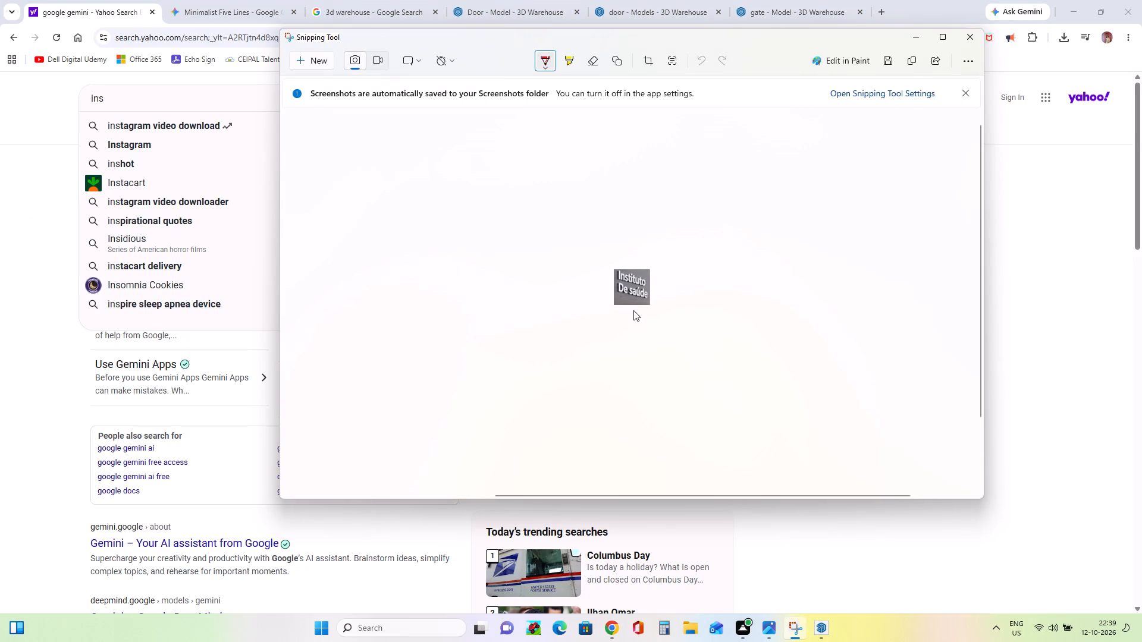
pyautogui.press('t')
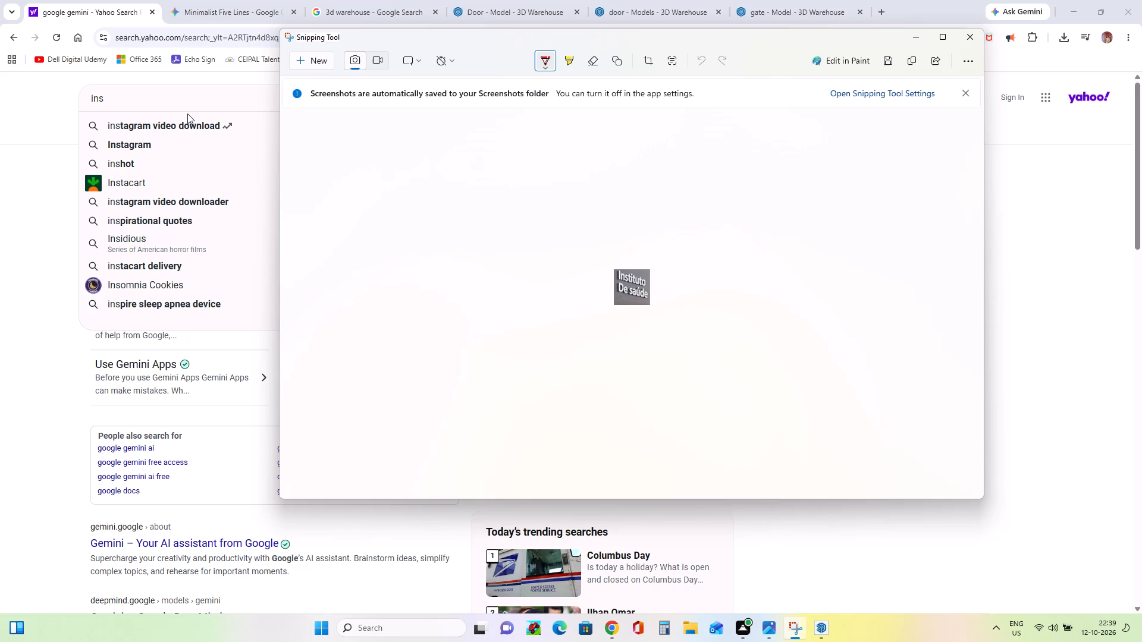
pyautogui.click(143, 94)
pyautogui.write('tit')
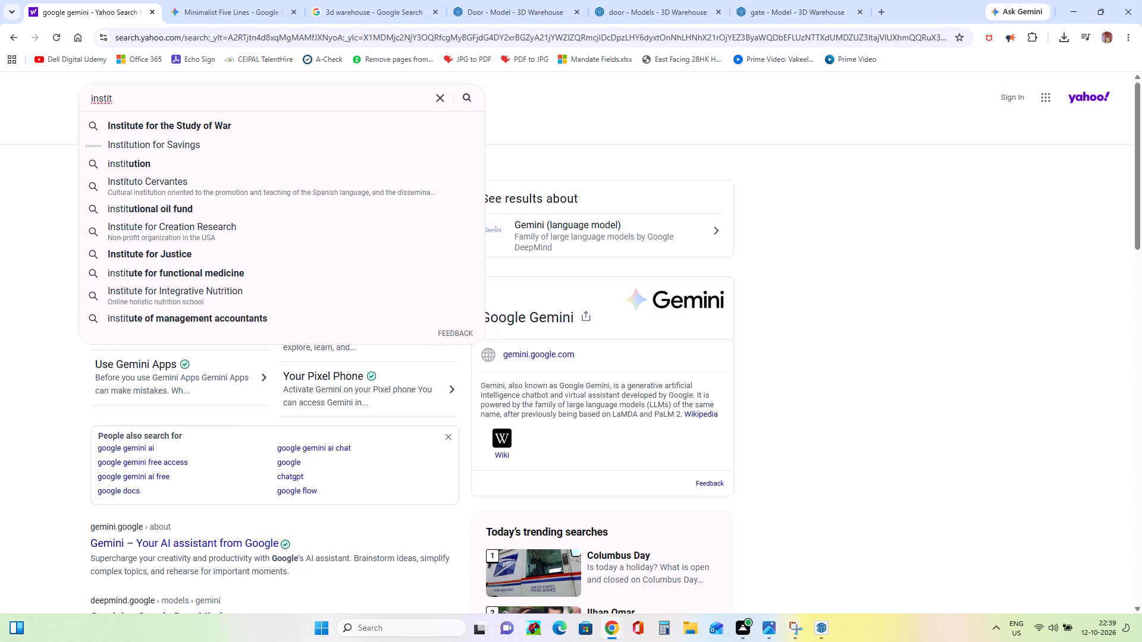
pyautogui.write('uto')
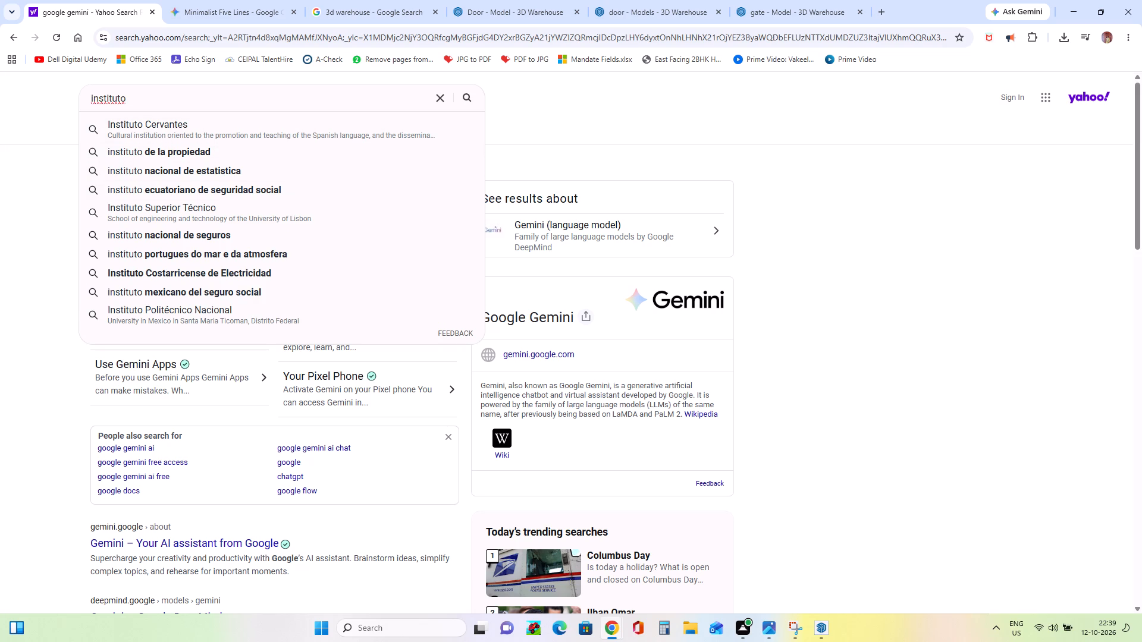
pyautogui.press('space')
pyautogui.write('de')
pyautogui.press('space')
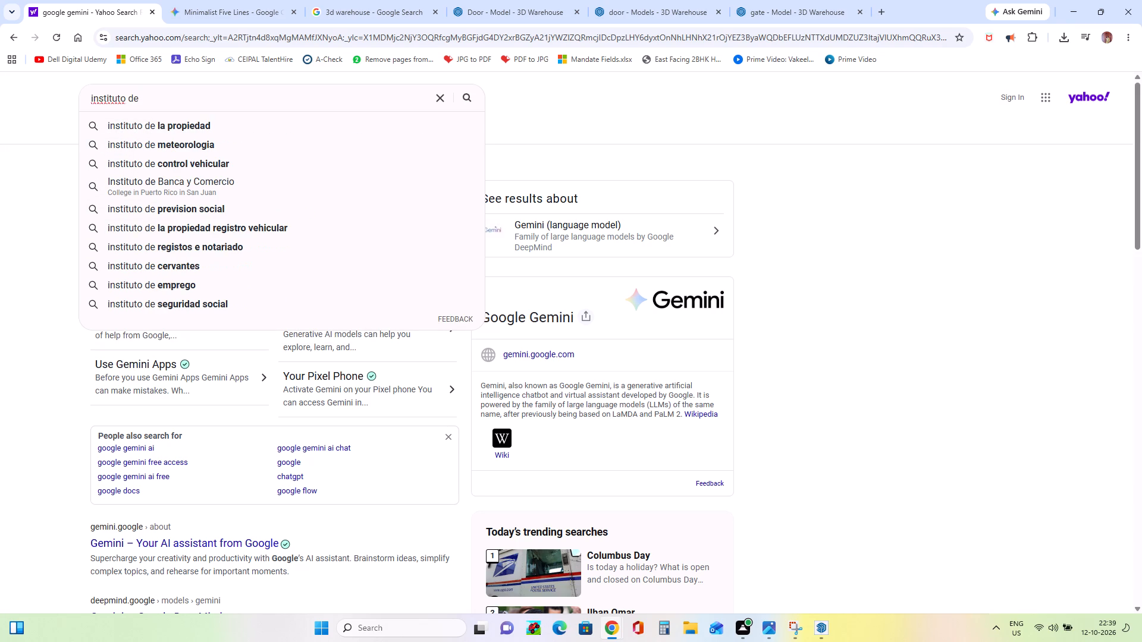
pyautogui.write('sa')
pyautogui.press('d')
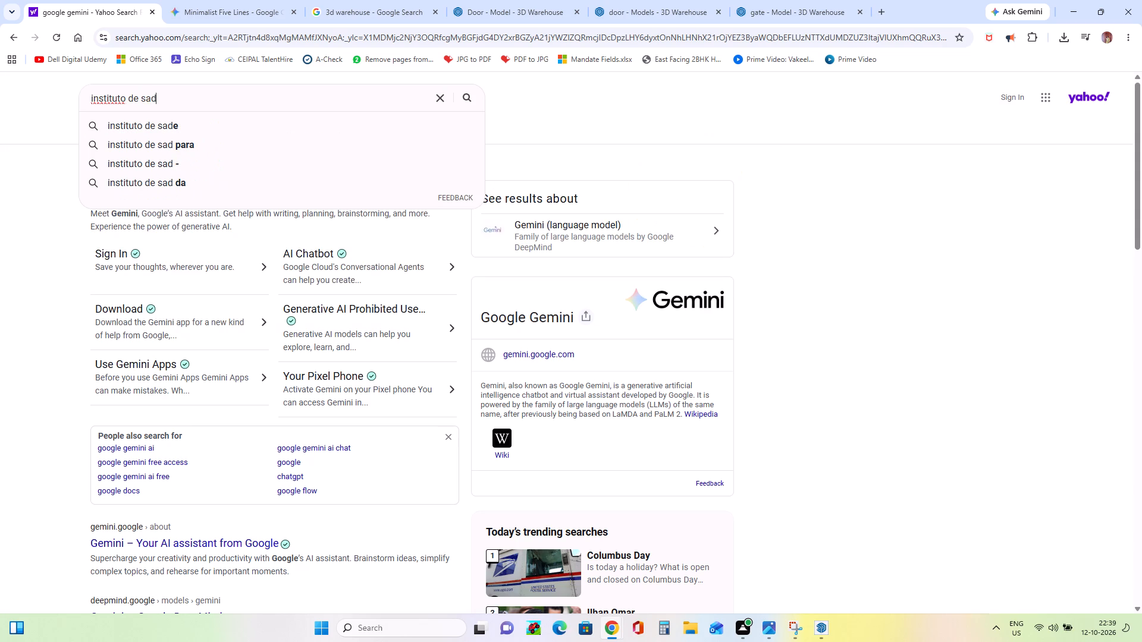
pyautogui.click(788, 628)
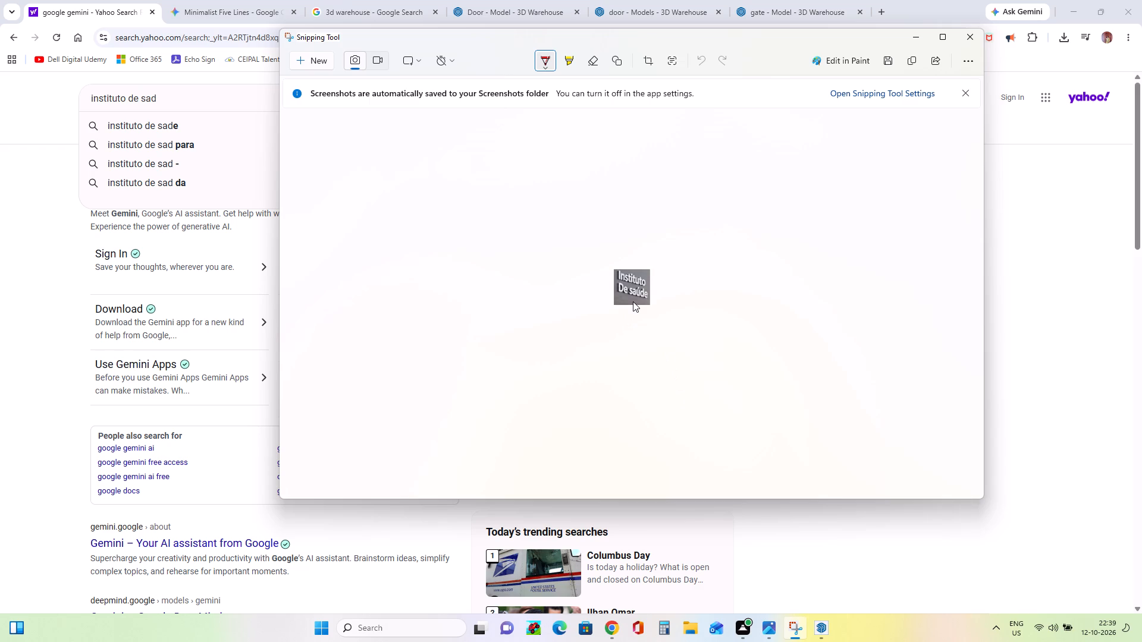
pyautogui.click(660, 317)
pyautogui.click(170, 101)
pyautogui.press('BackSpace')
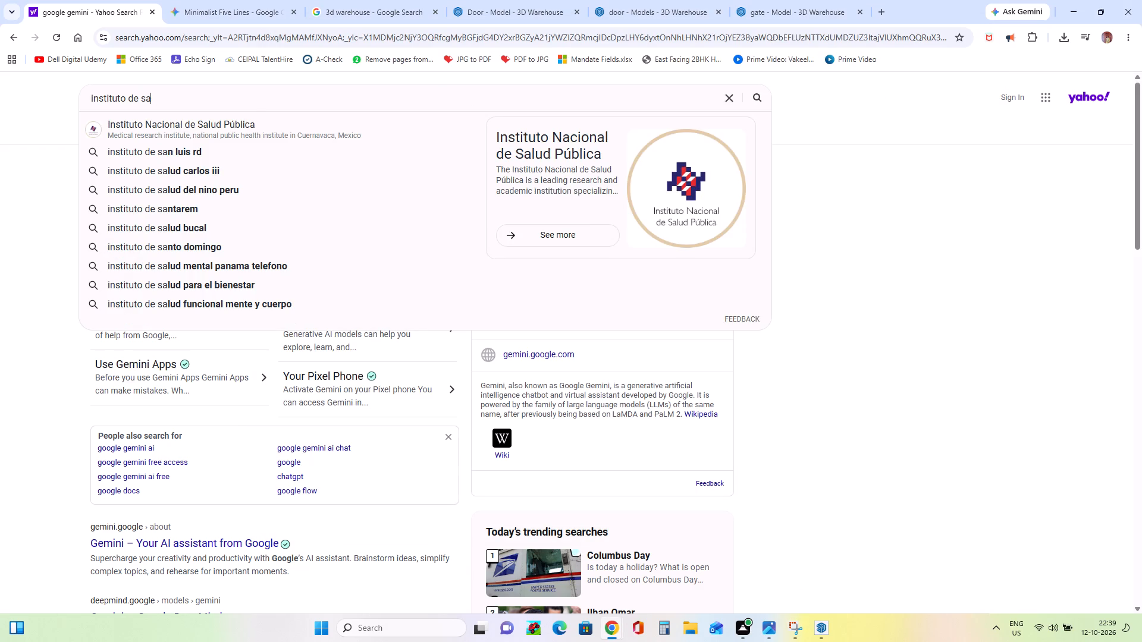
pyautogui.write('ude')
pyautogui.press('space')
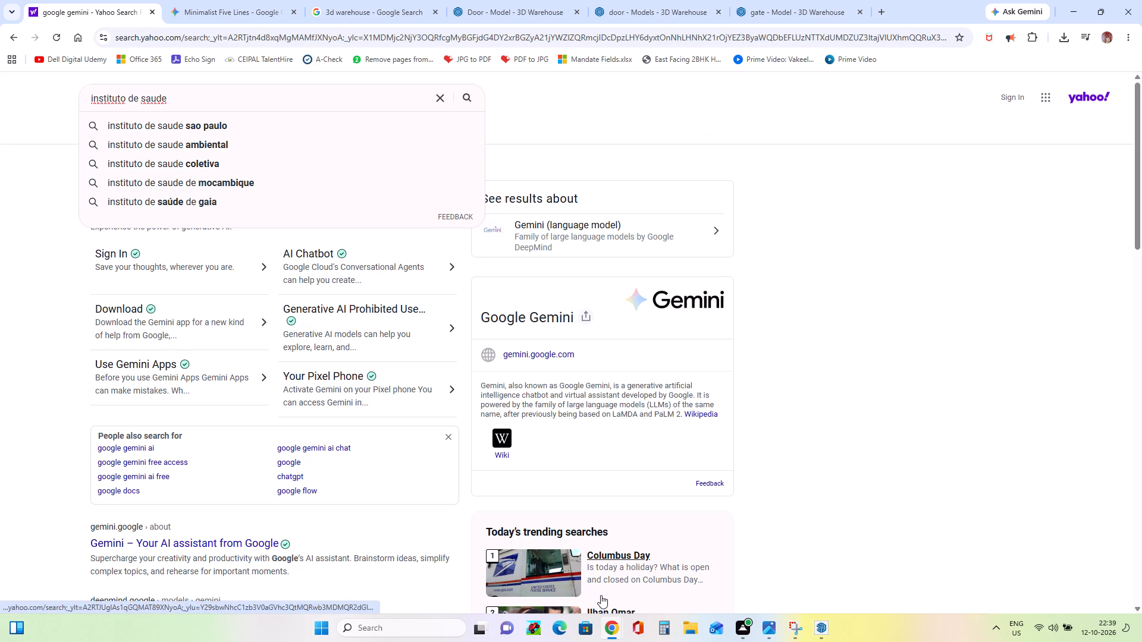
pyautogui.press('n')
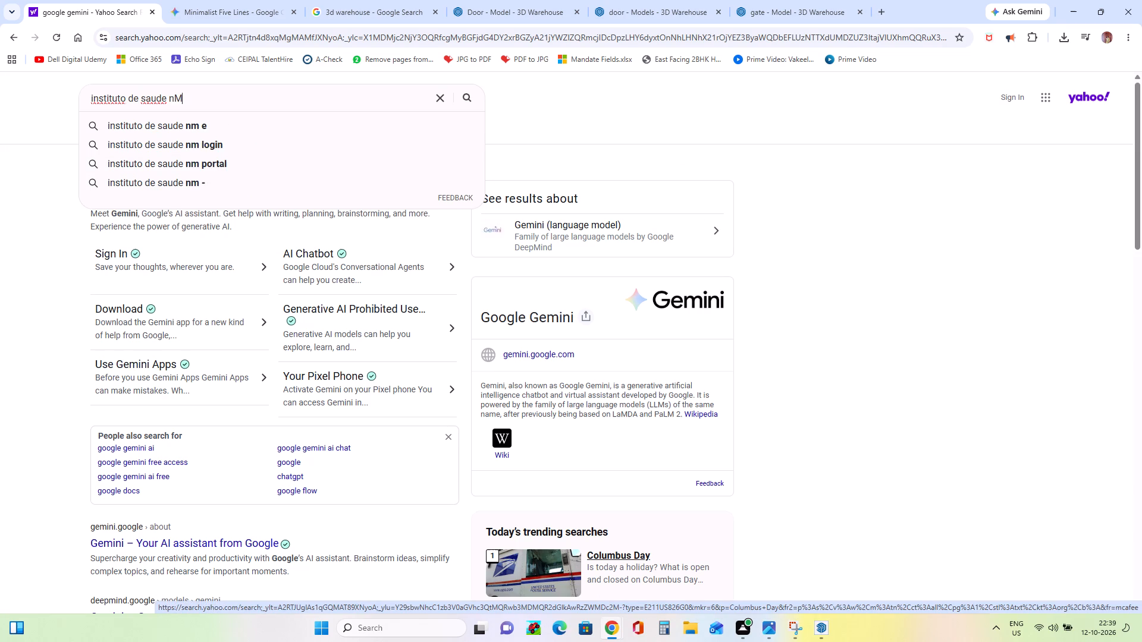
pyautogui.write('STYLE')
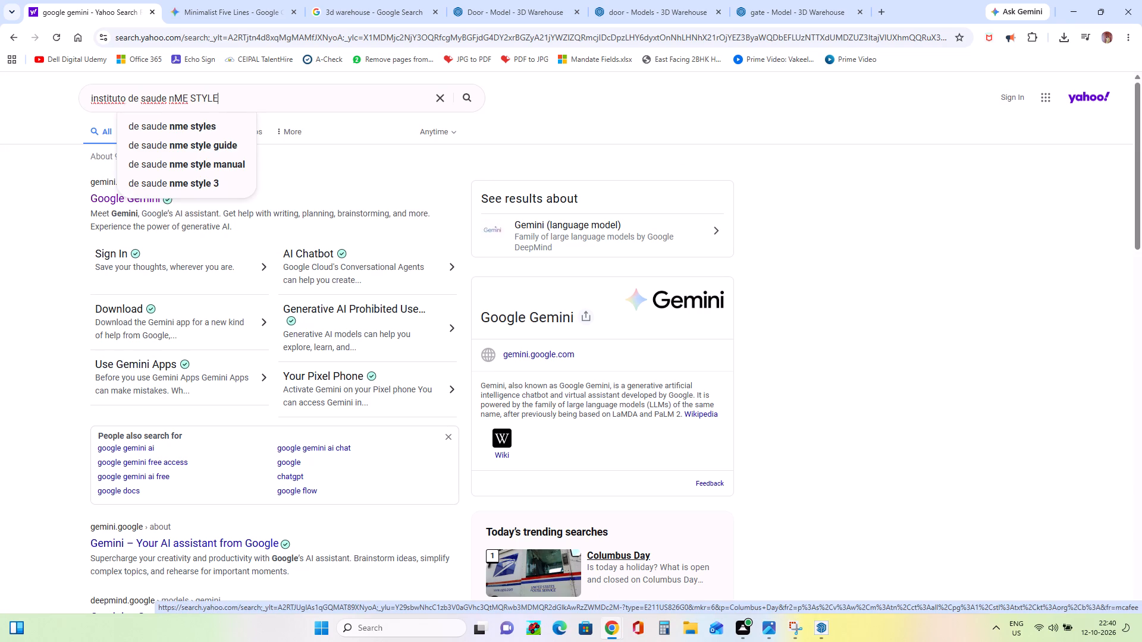
pyautogui.press('Return')
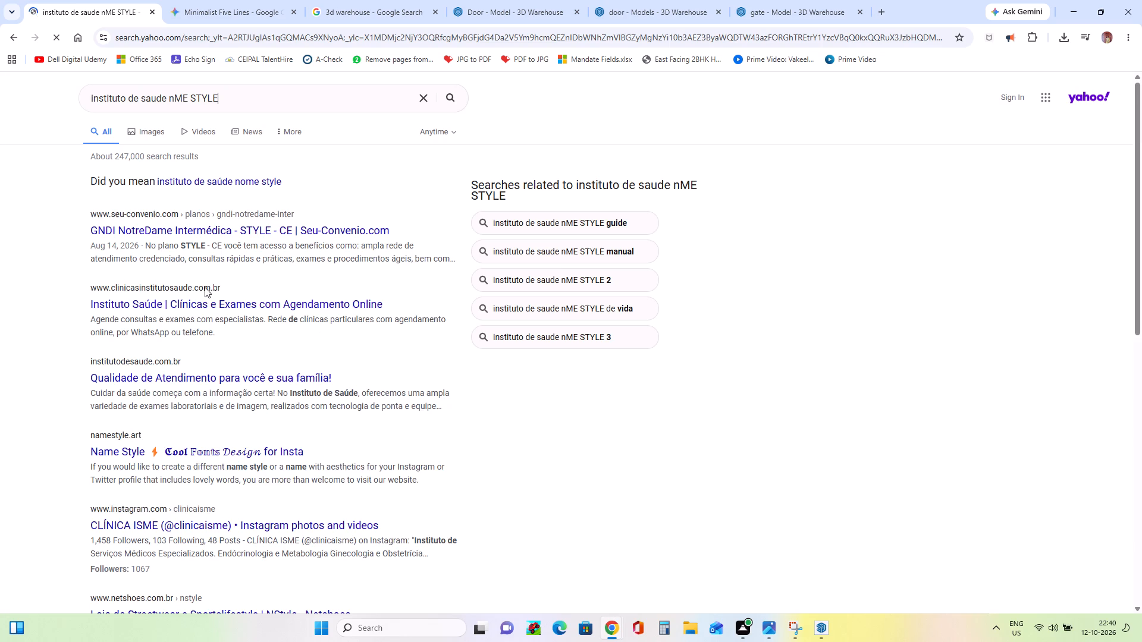
# Look through the image results for "instituto de saude" lettering that could suit the wooden sign panel.
pyautogui.click(153, 134)
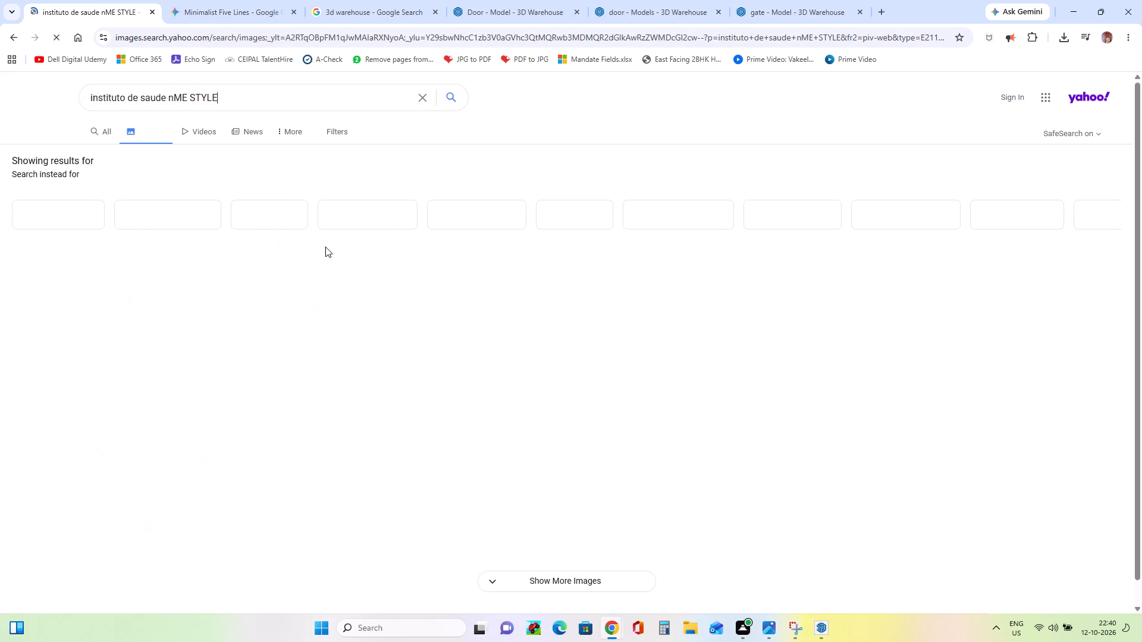
pyautogui.scroll(-3, 378, 300)
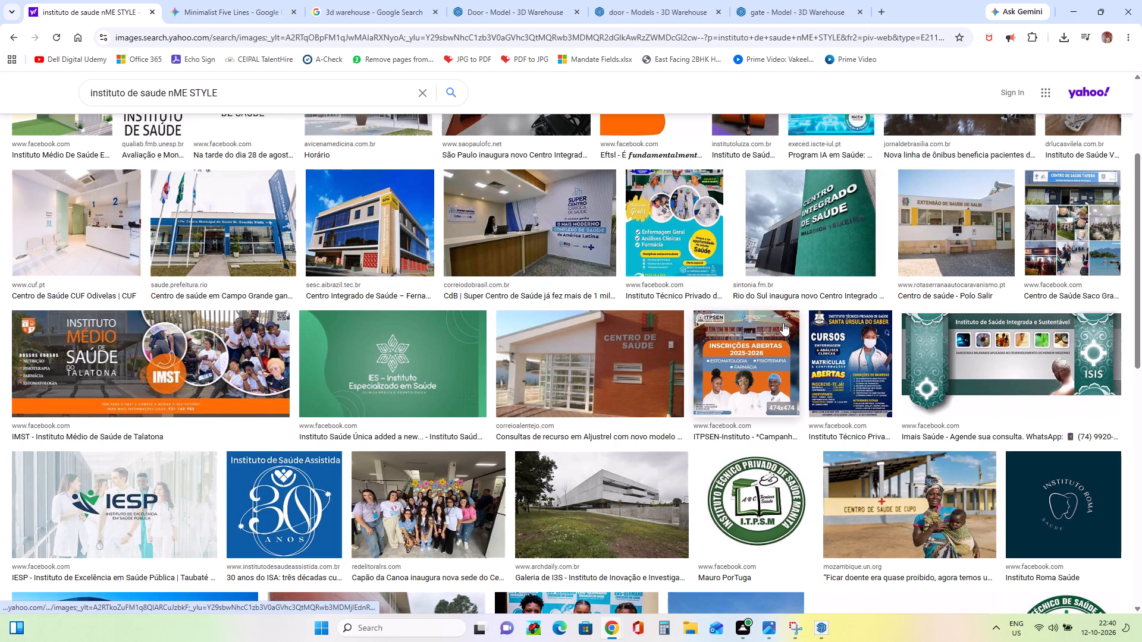
pyautogui.scroll(-4, 553, 328)
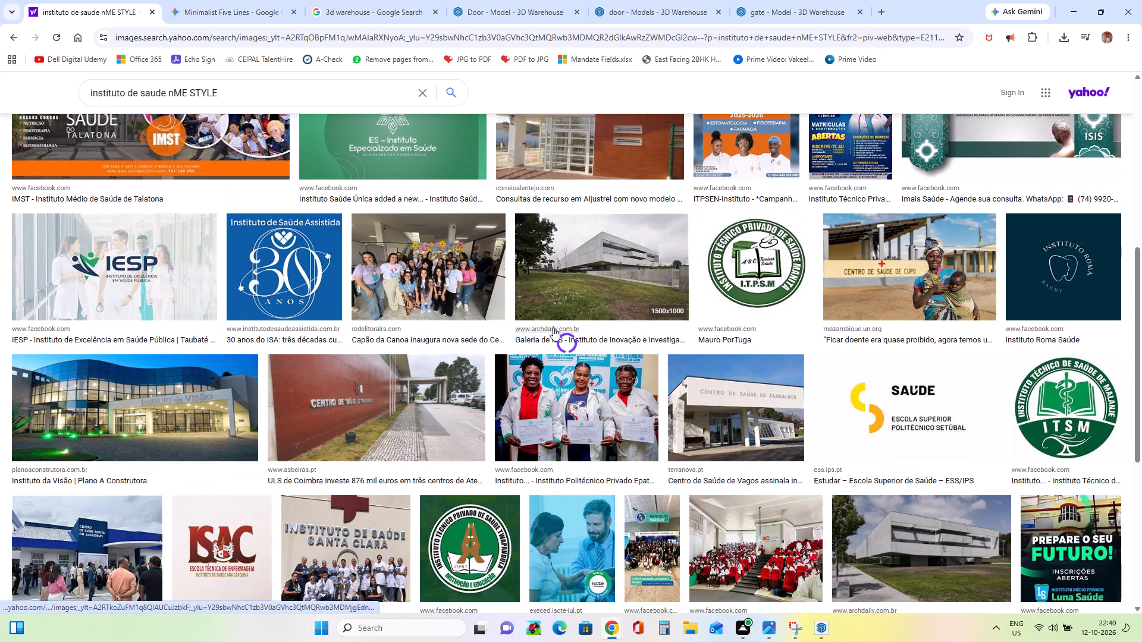
pyautogui.scroll(-1, 553, 328)
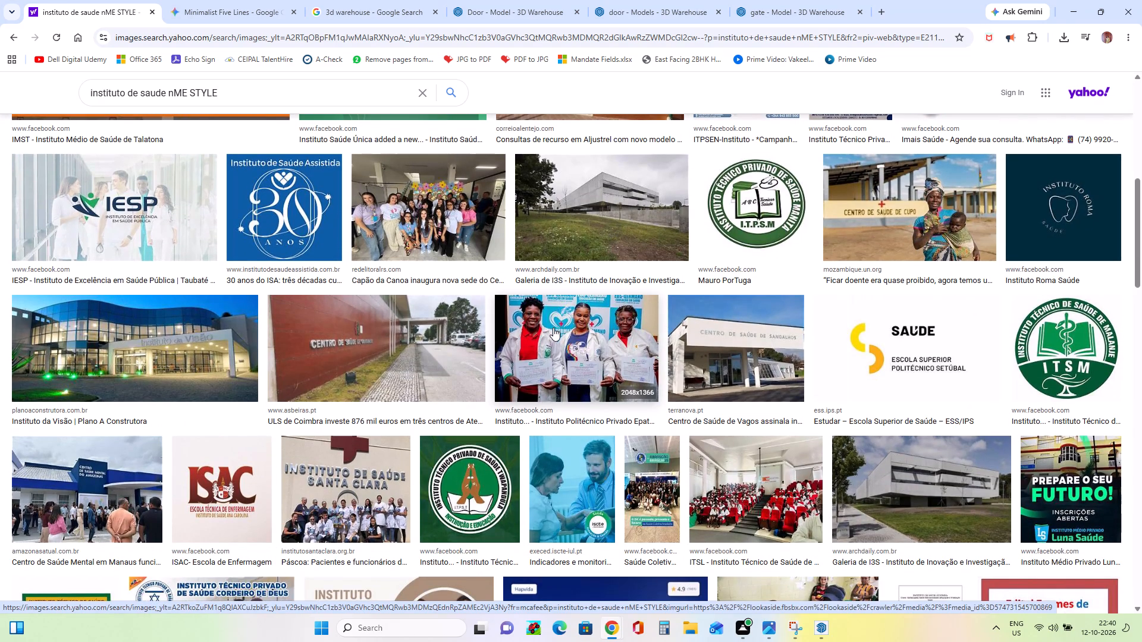
pyautogui.scroll(1, 553, 328)
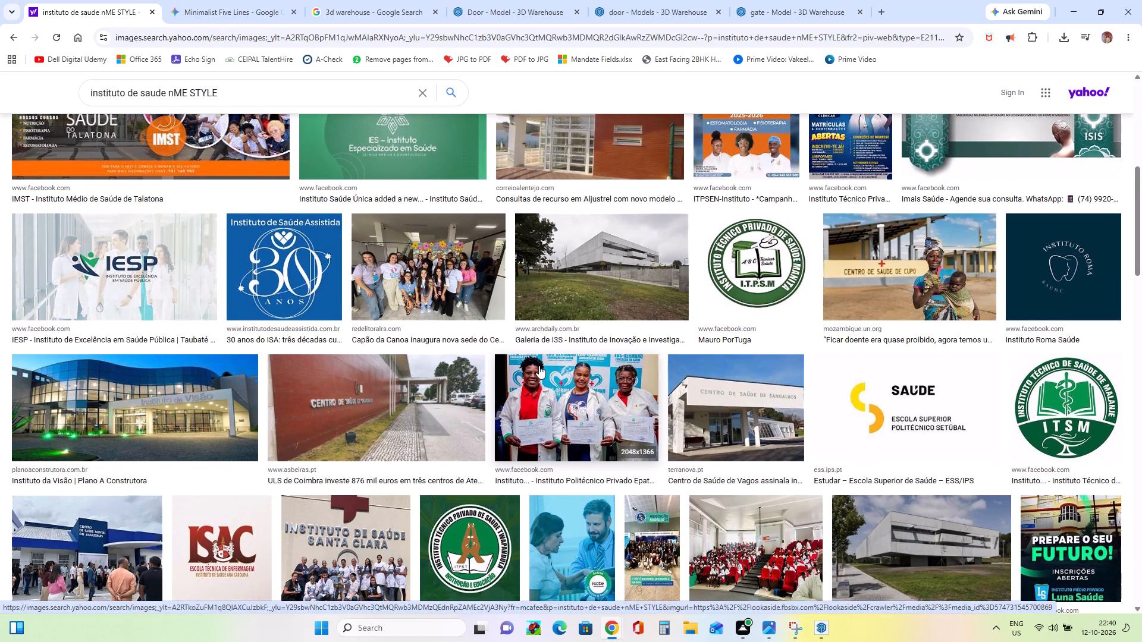
pyautogui.scroll(-13, 539, 366)
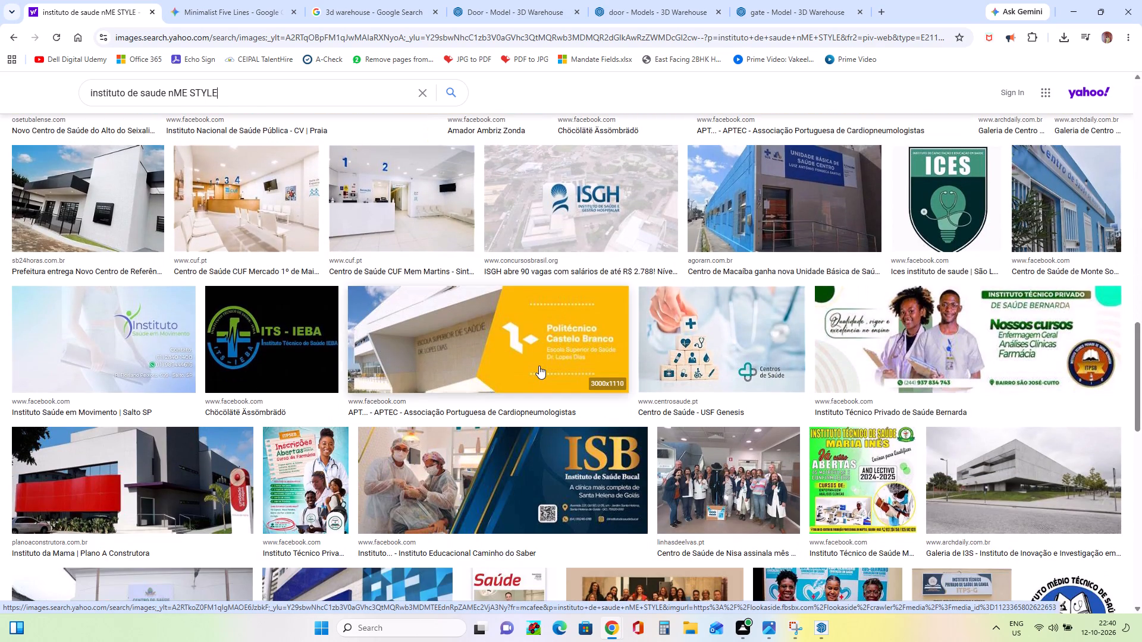
pyautogui.scroll(-9, 539, 366)
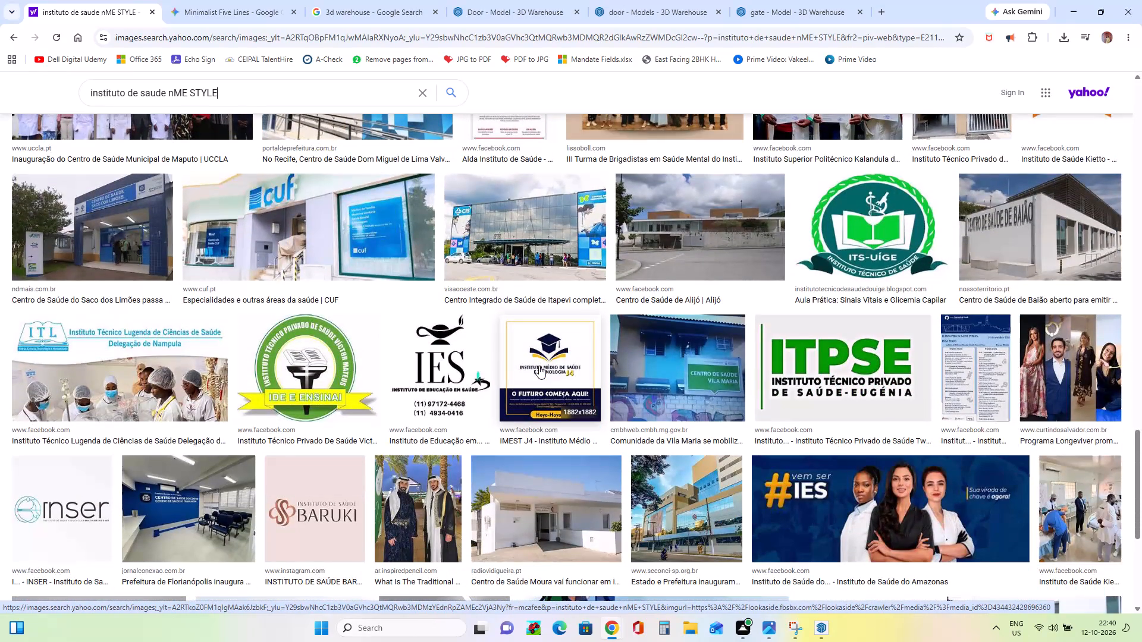
pyautogui.scroll(-10, 539, 366)
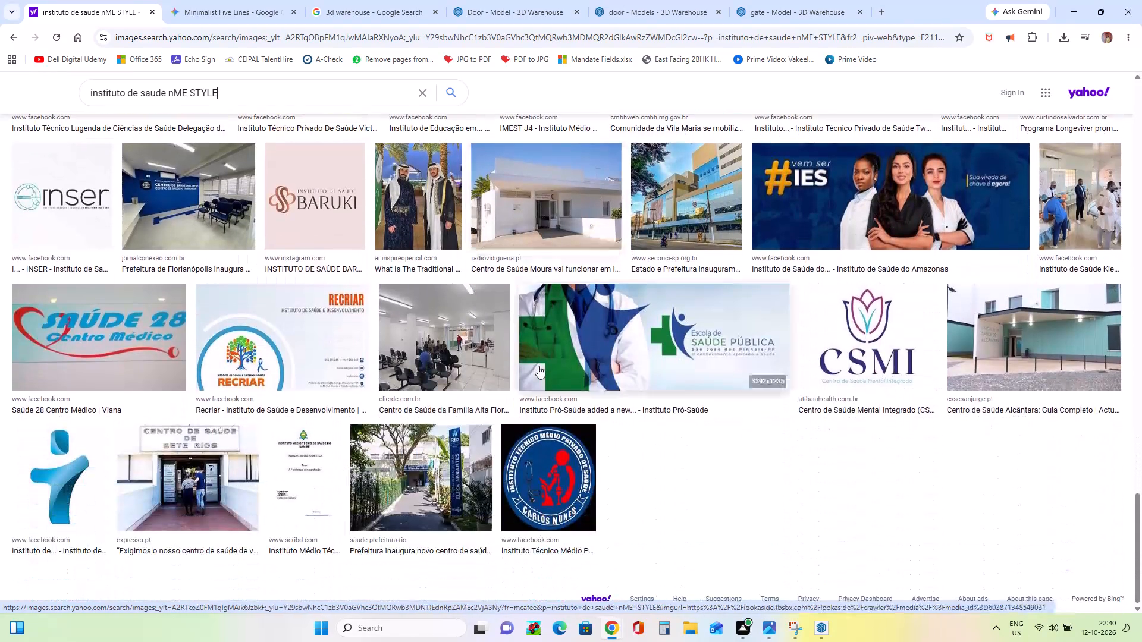
pyautogui.scroll(-3, 538, 366)
pyautogui.scroll(9, 538, 366)
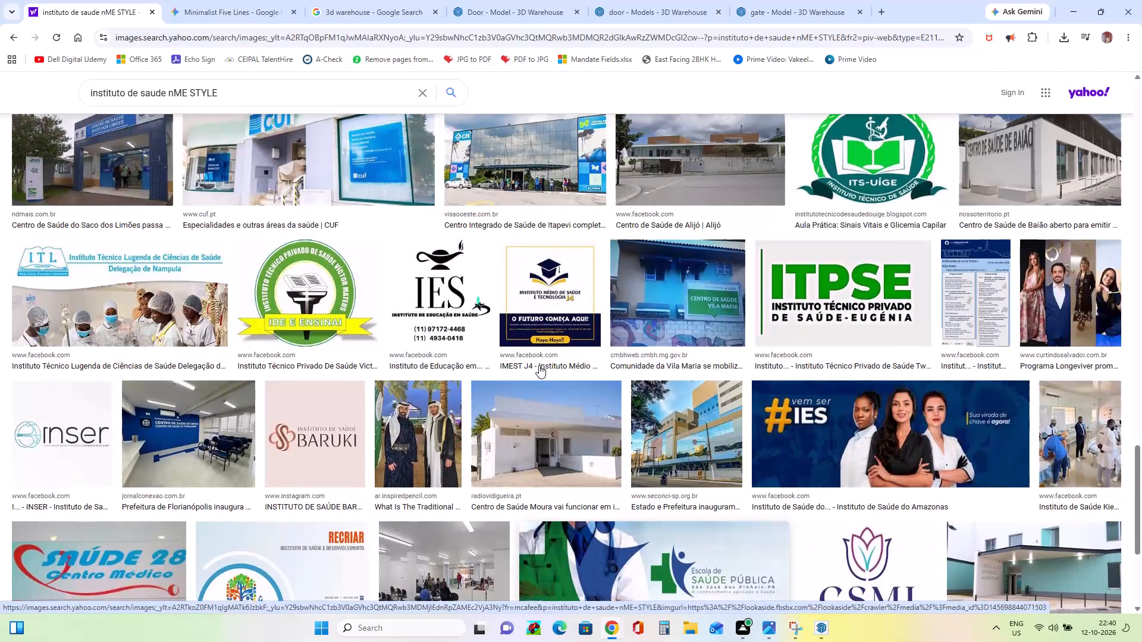
pyautogui.scroll(20, 539, 365)
pyautogui.scroll(12, 539, 365)
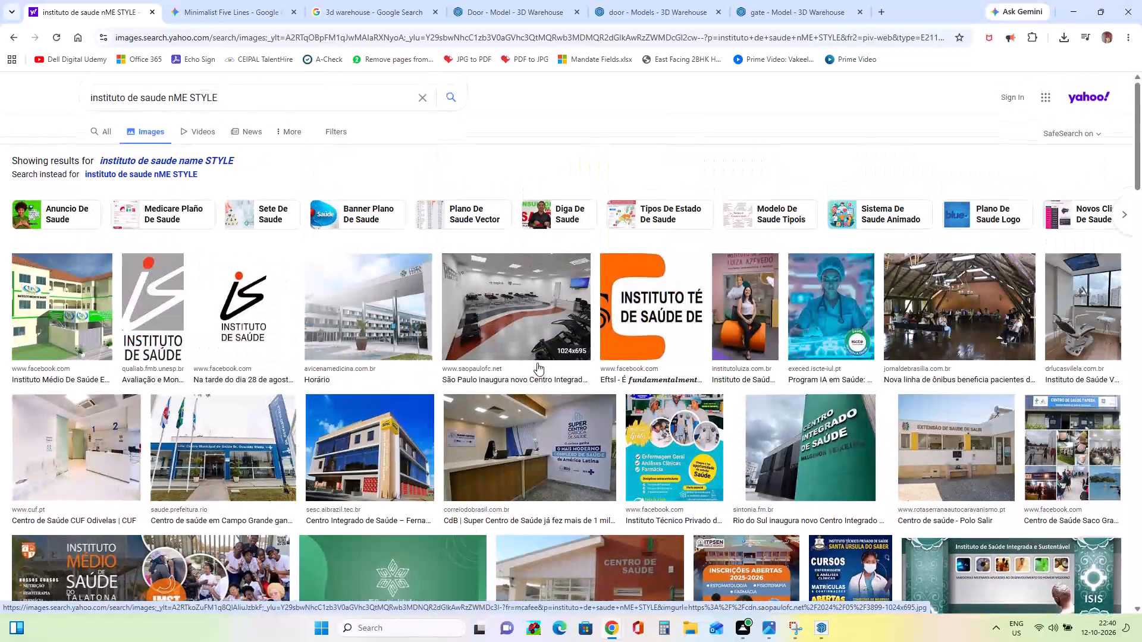
pyautogui.scroll(2, 537, 363)
# Leave the browser and share the "Instituto De saúde" snip from Snipping Tool to WhatsApp.
pyautogui.click(1067, 7)
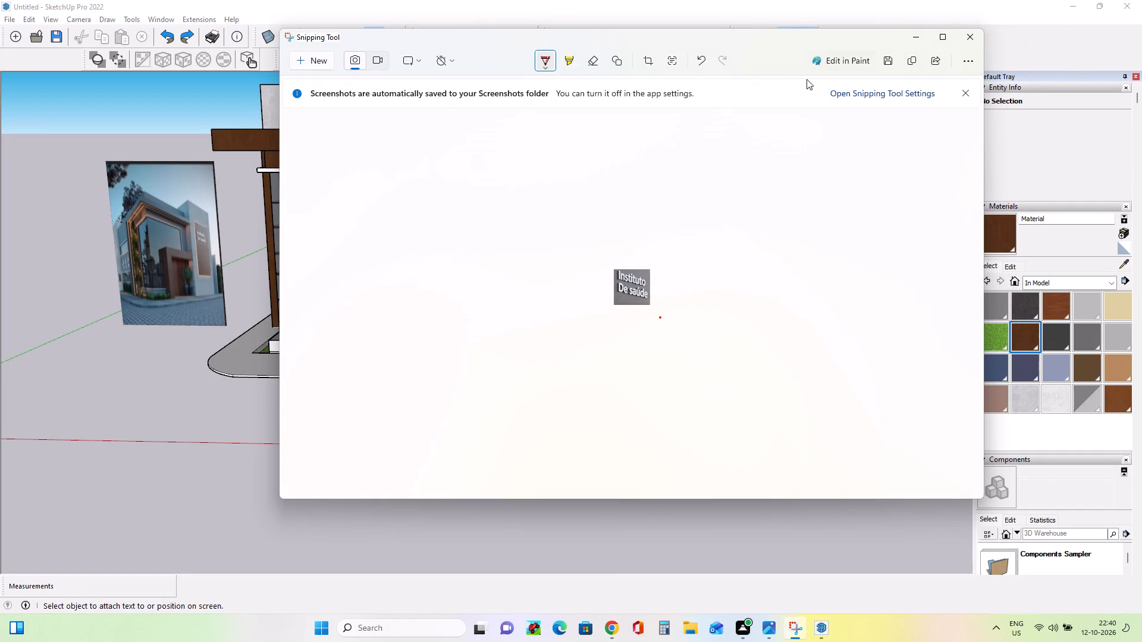
pyautogui.click(927, 58)
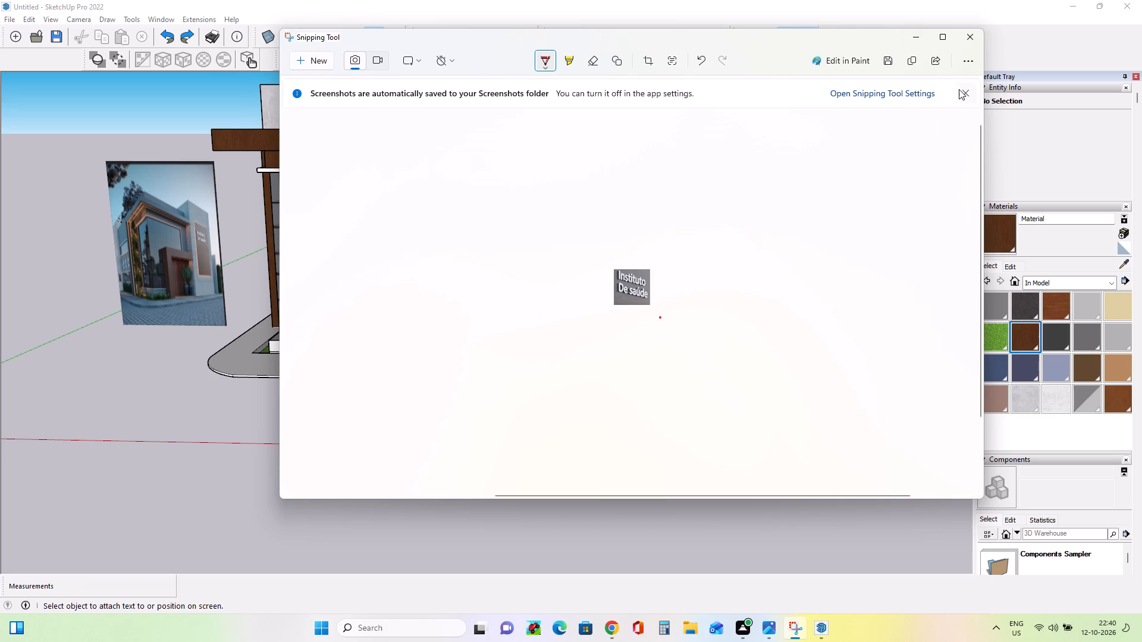
pyautogui.click(936, 64)
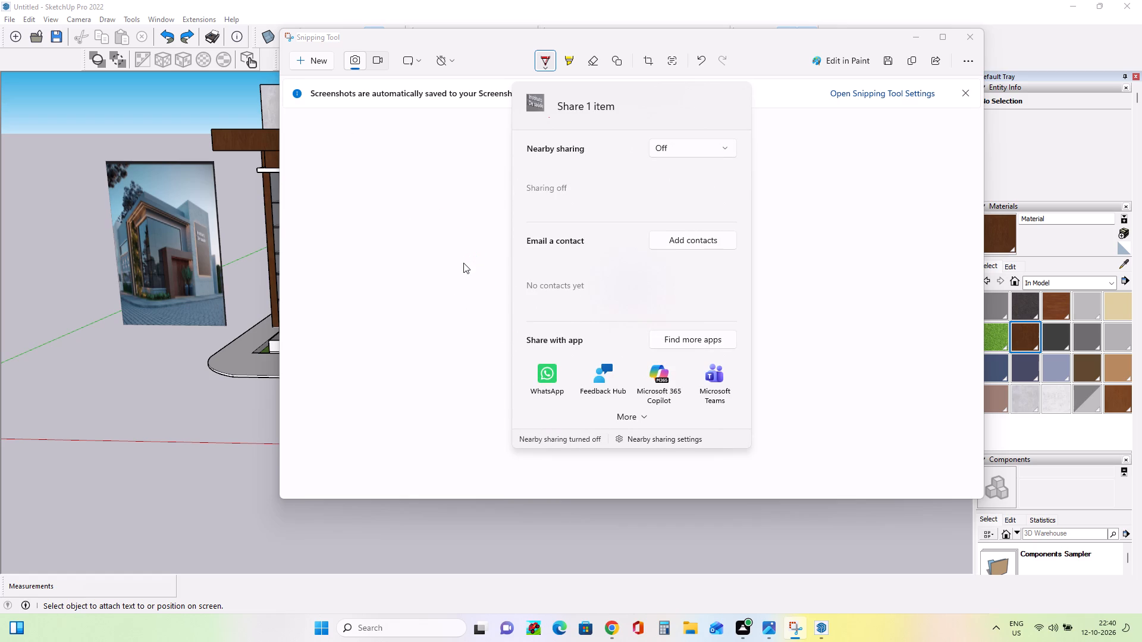
pyautogui.click(545, 374)
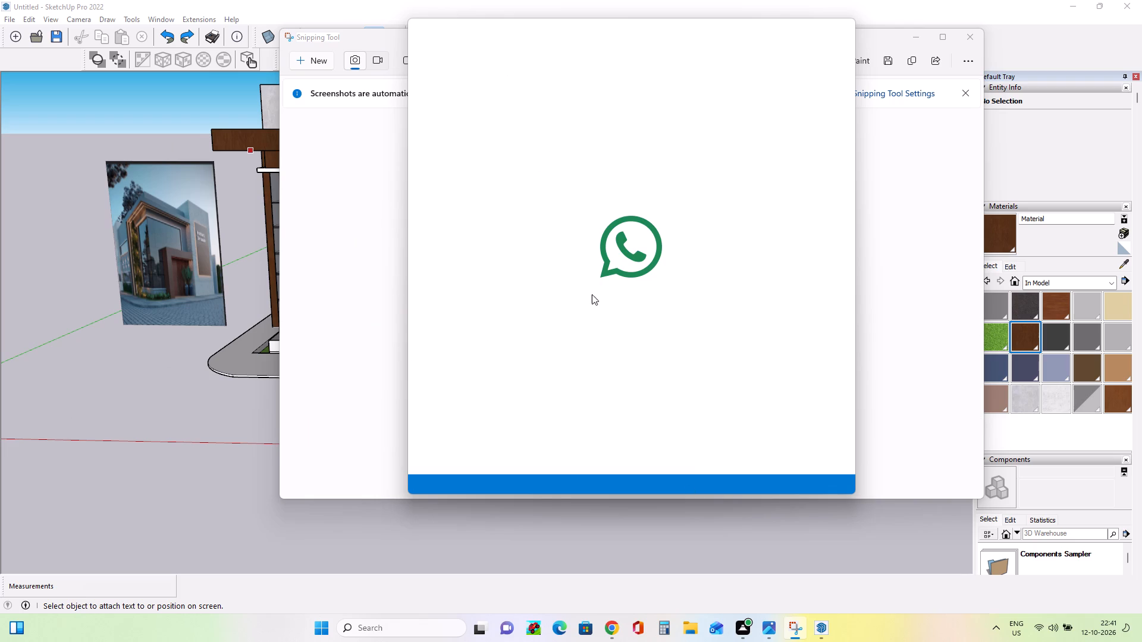
pyautogui.click(751, 632)
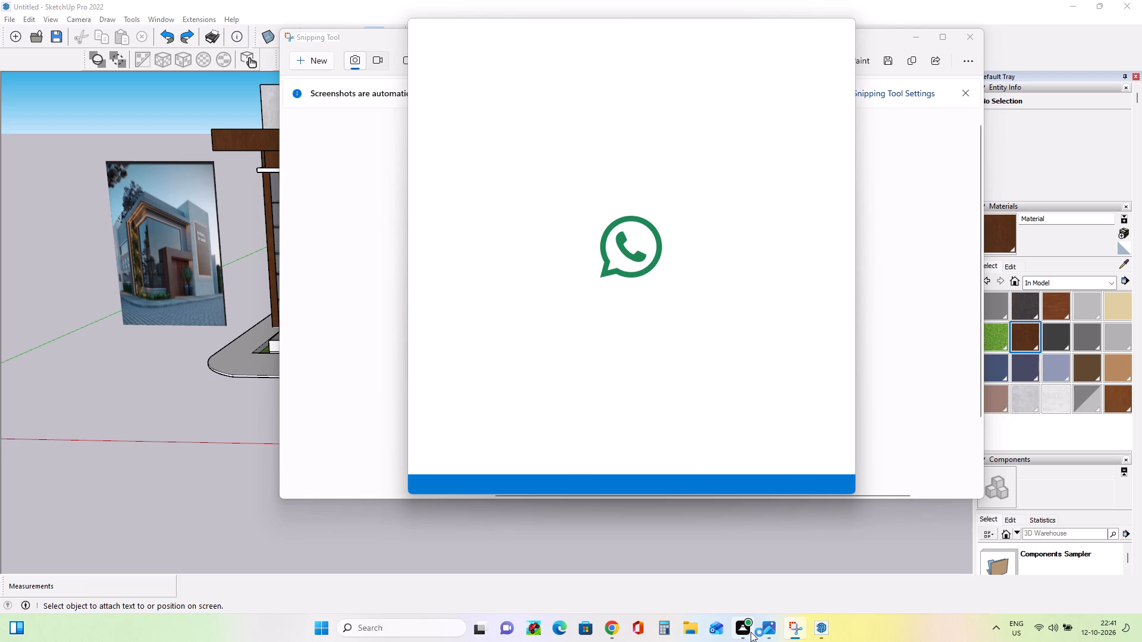
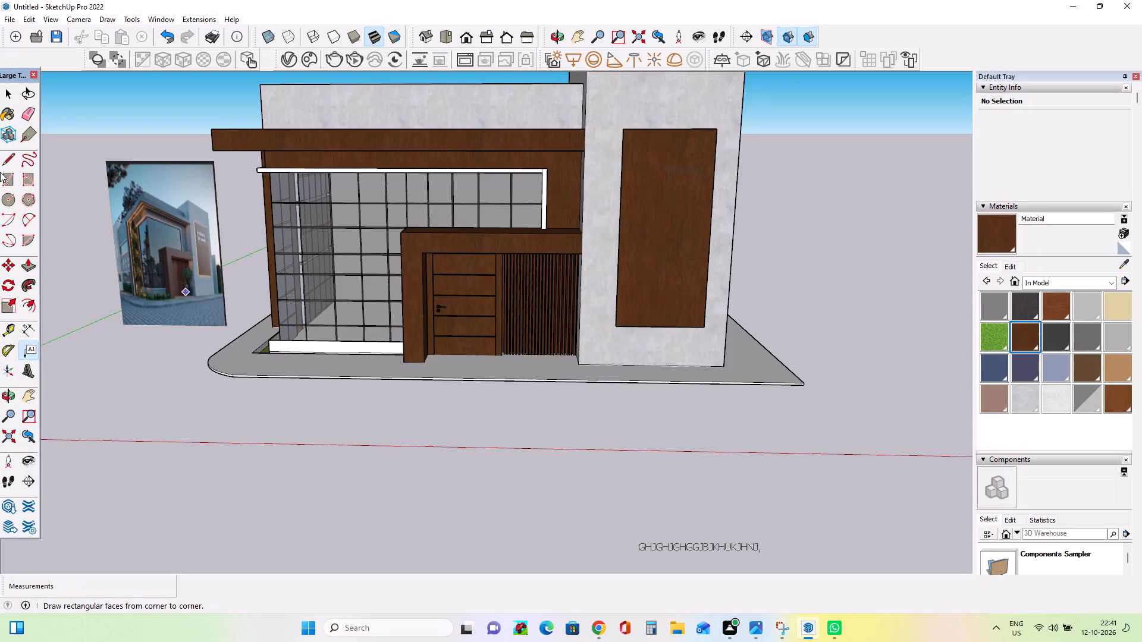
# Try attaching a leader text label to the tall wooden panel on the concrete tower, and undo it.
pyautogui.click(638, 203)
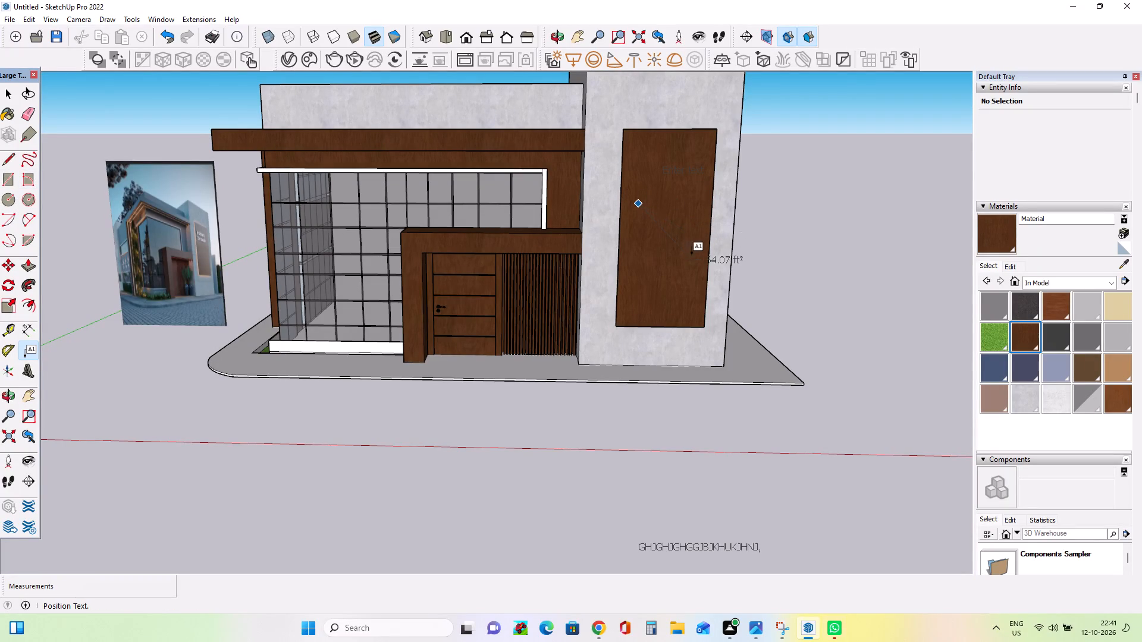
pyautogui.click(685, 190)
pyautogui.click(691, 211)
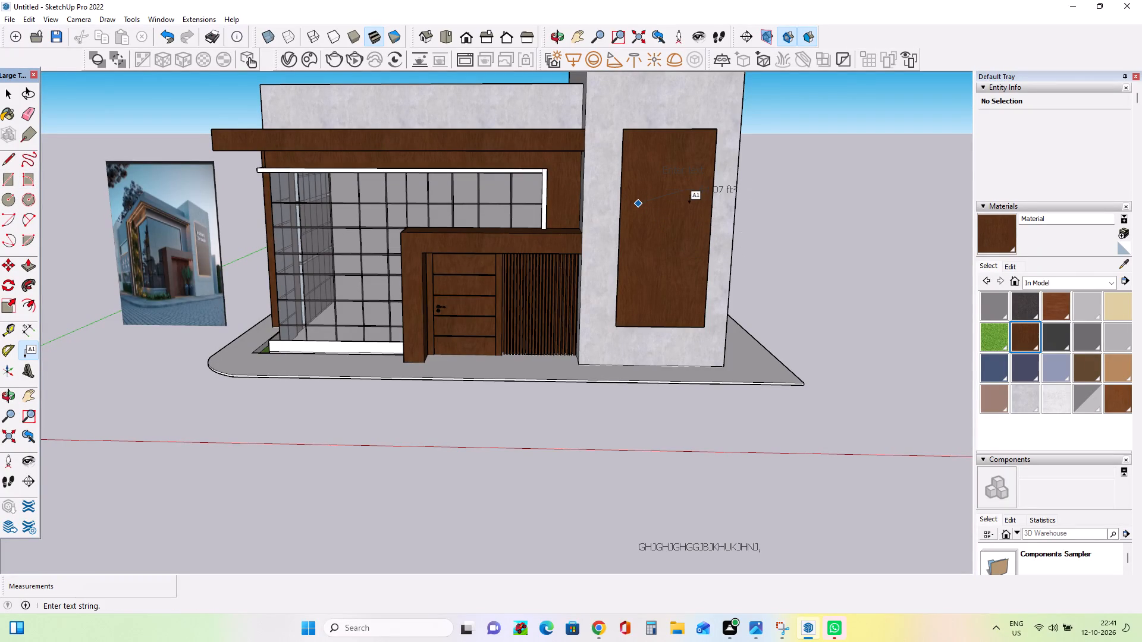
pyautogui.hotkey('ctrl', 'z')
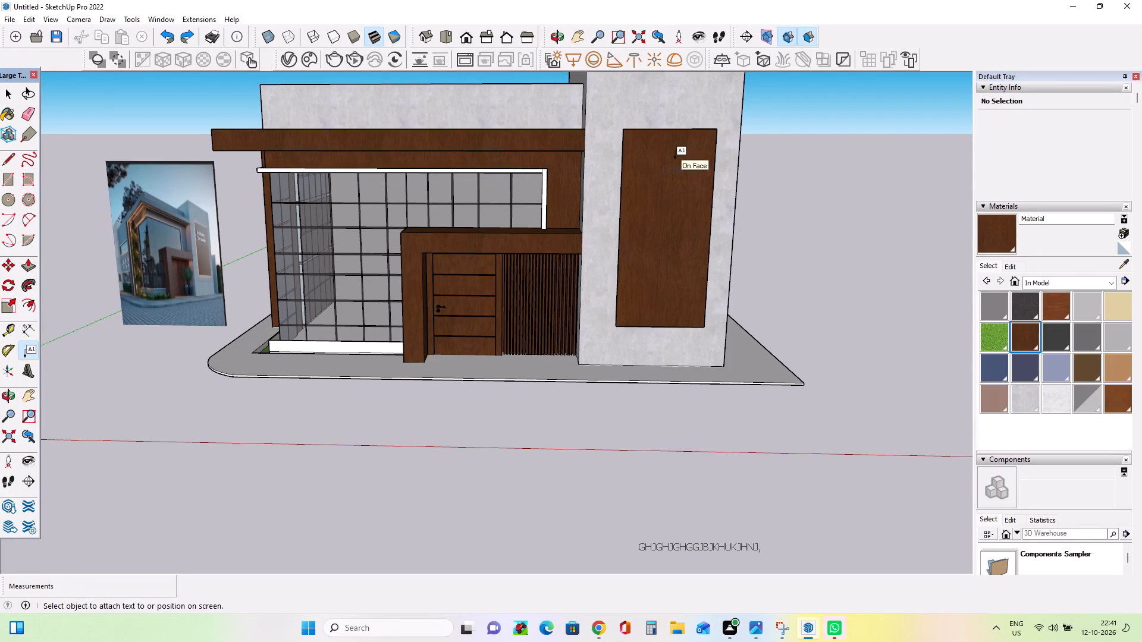
# Delete the stray screen text "GHJGHJGHGGJBJKHUKJHNJ," in front of the building.
pyautogui.click(4, 89)
pyautogui.click(161, 104)
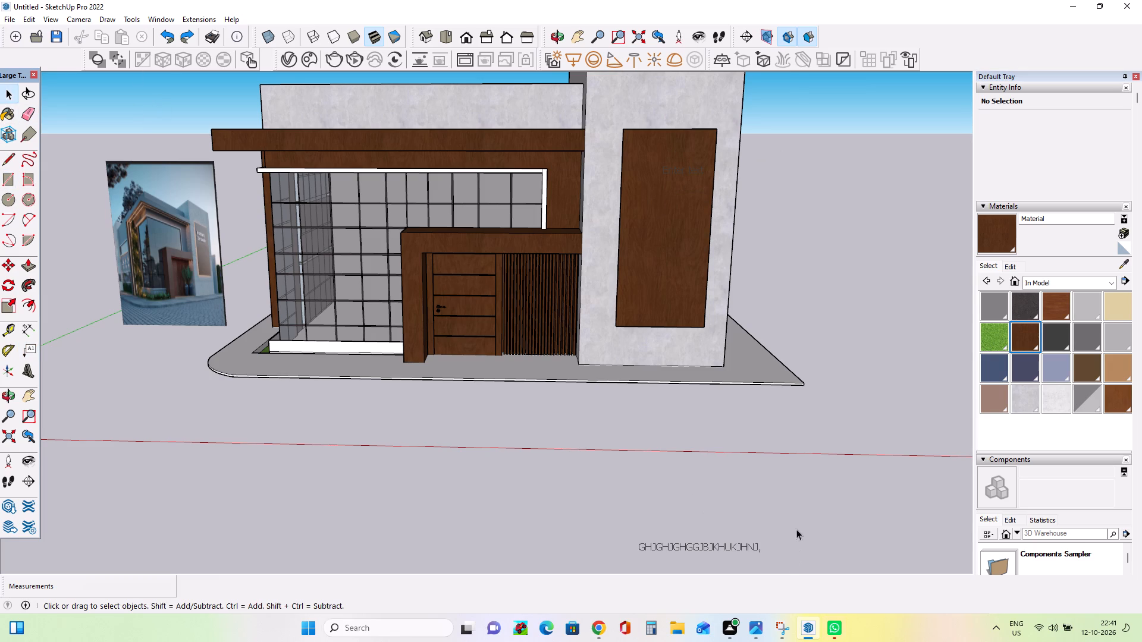
pyautogui.moveTo(796, 525); pyautogui.dragTo(556, 562)
pyautogui.press('Delete')
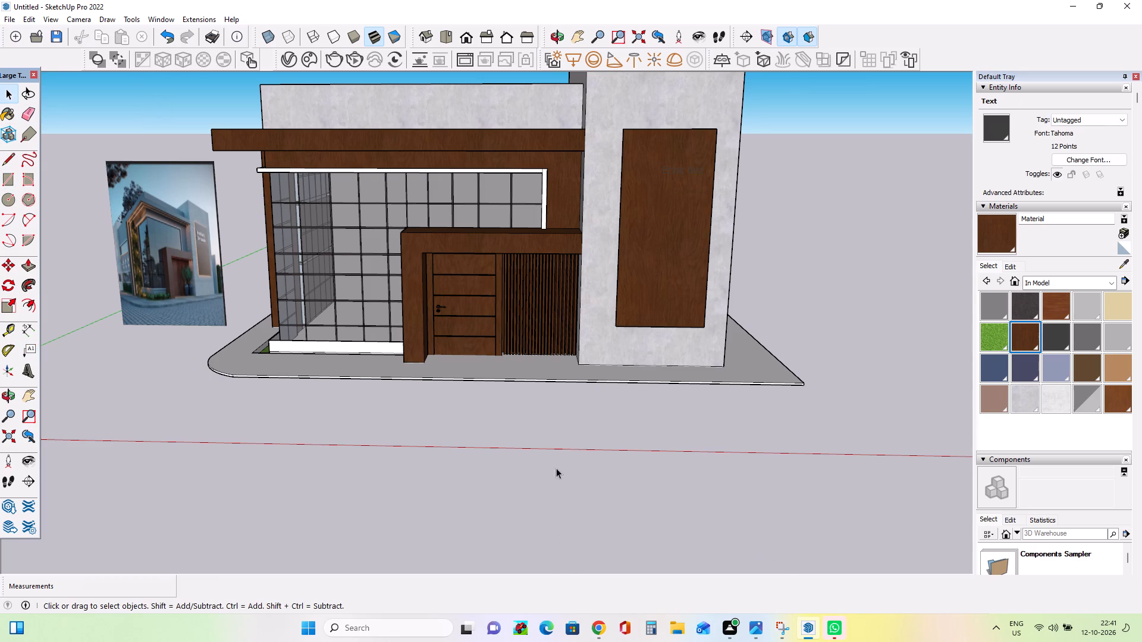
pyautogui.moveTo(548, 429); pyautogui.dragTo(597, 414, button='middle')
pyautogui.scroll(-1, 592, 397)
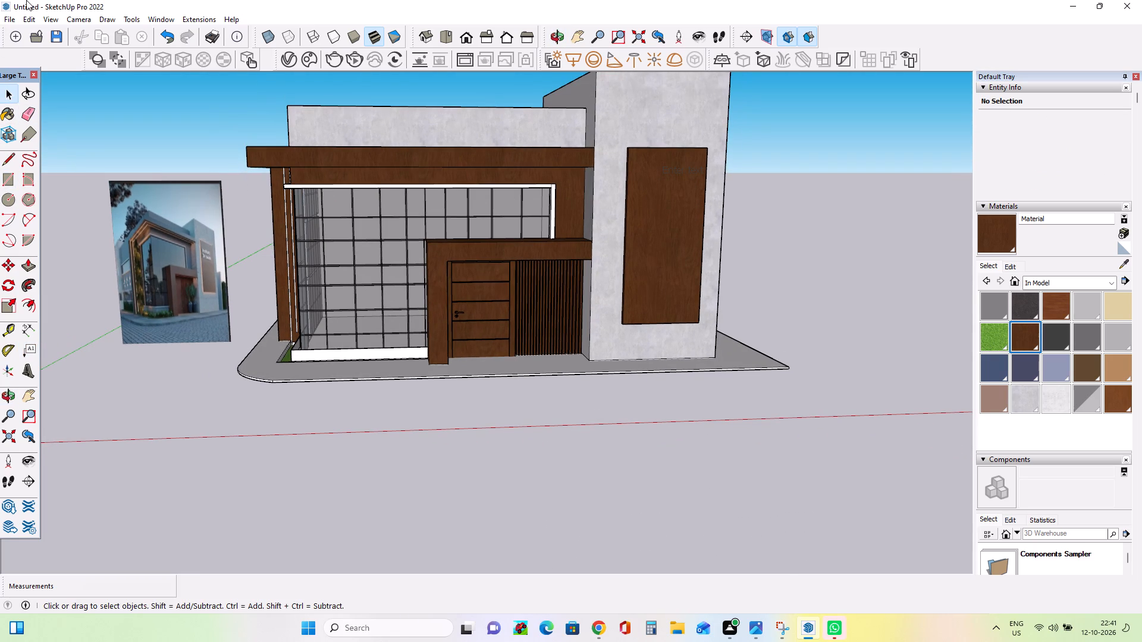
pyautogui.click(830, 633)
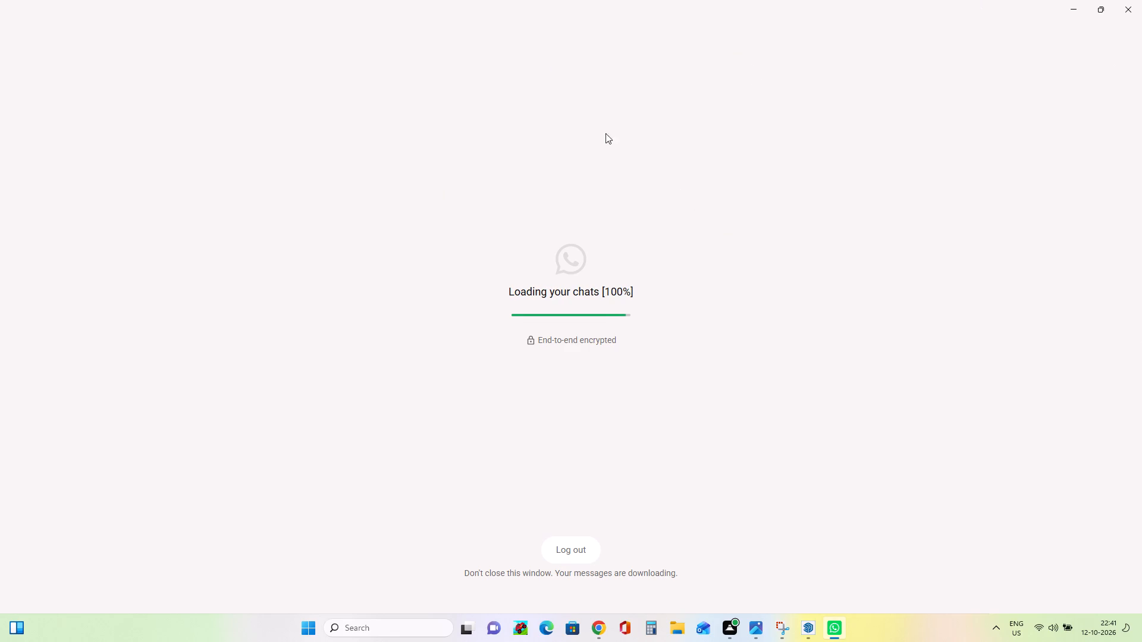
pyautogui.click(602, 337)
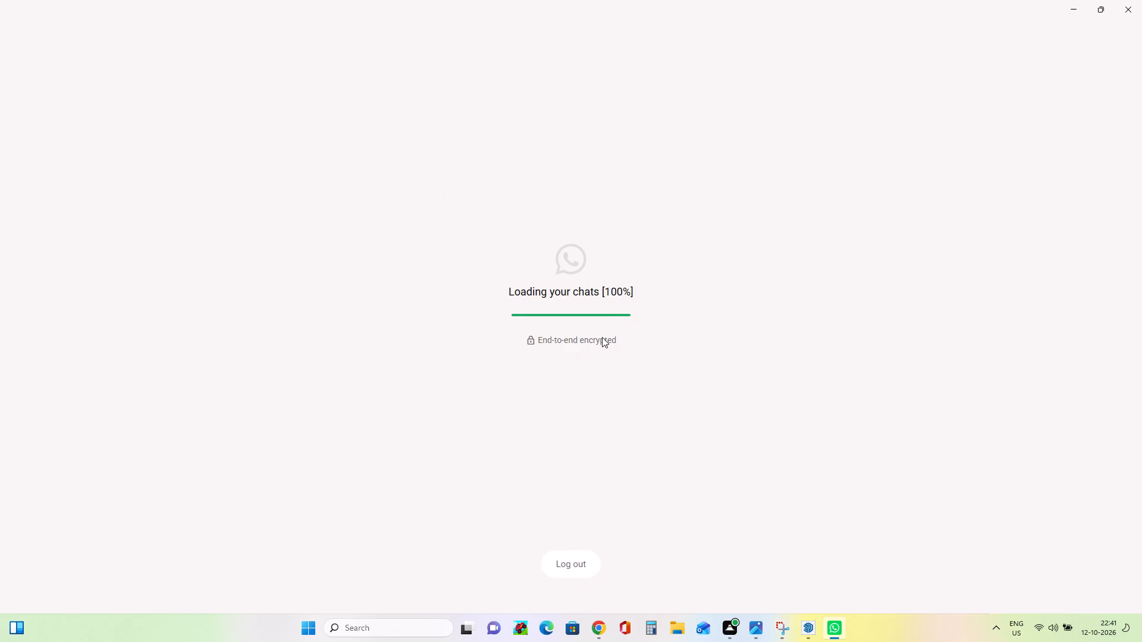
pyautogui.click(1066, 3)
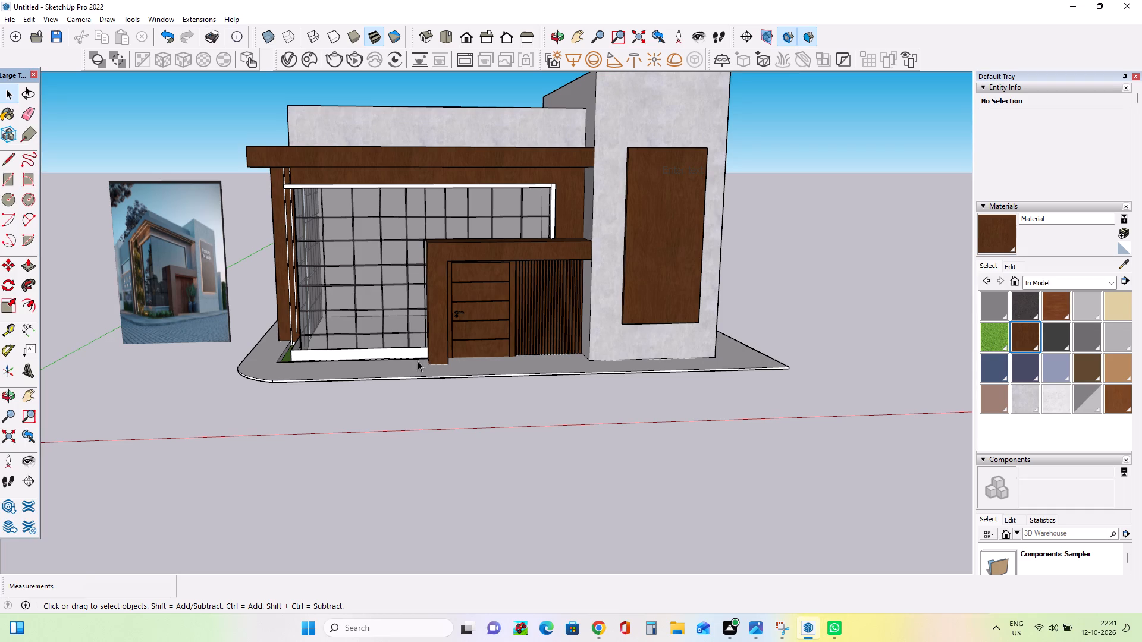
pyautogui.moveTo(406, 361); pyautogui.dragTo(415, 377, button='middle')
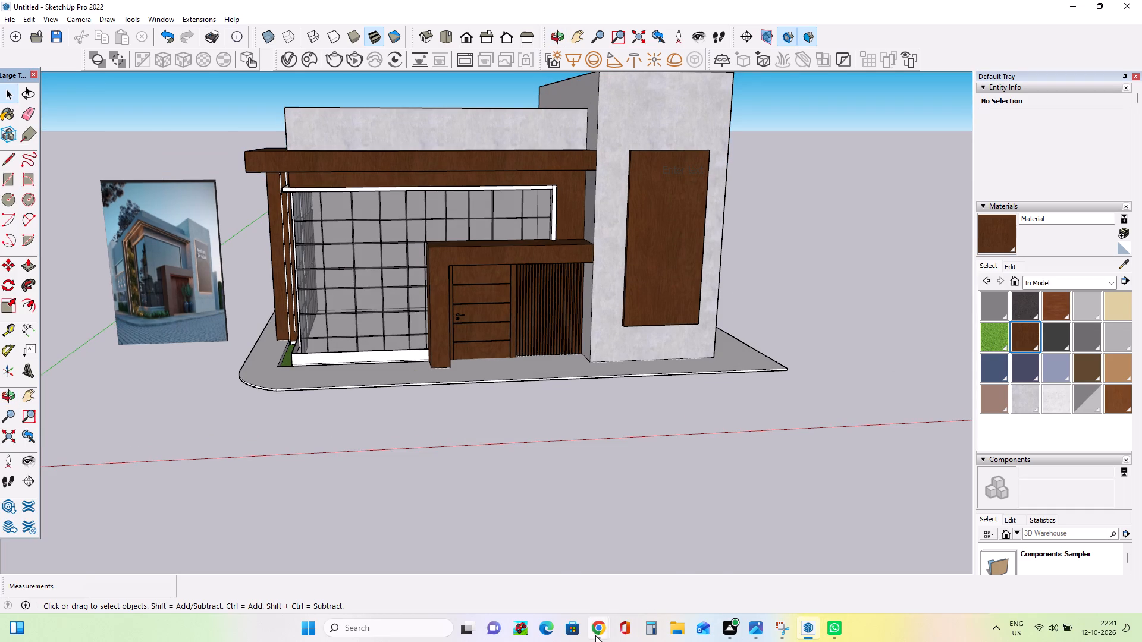
# Switch to 3D Warehouse in Chrome, search for PLANTS and browse the model results in a maximized window.
pyautogui.click(595, 635)
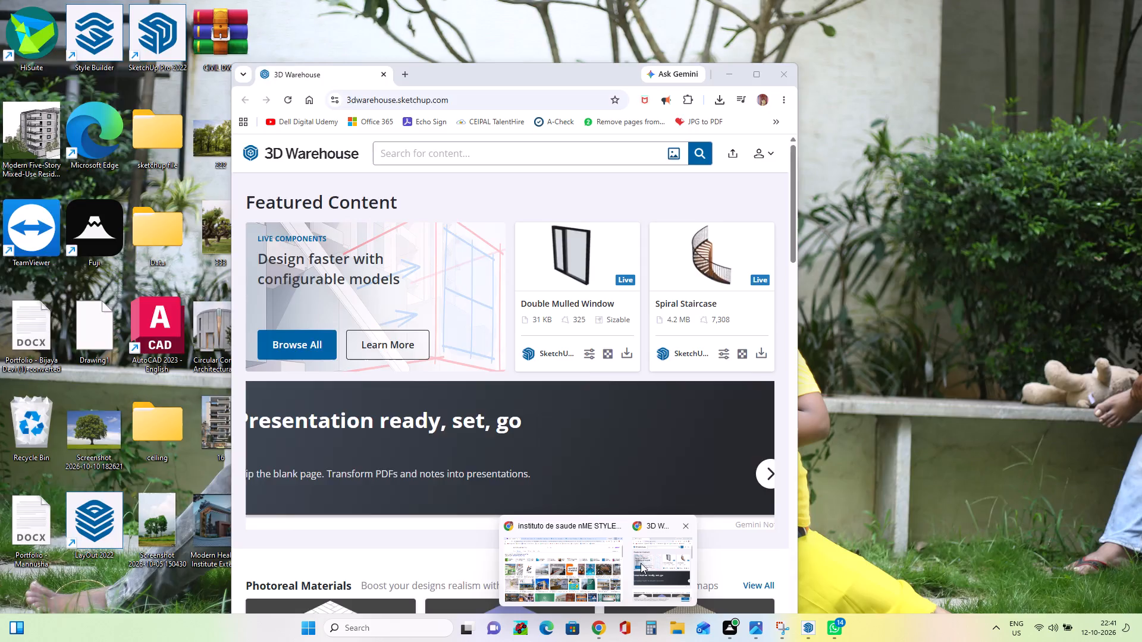
pyautogui.click(651, 564)
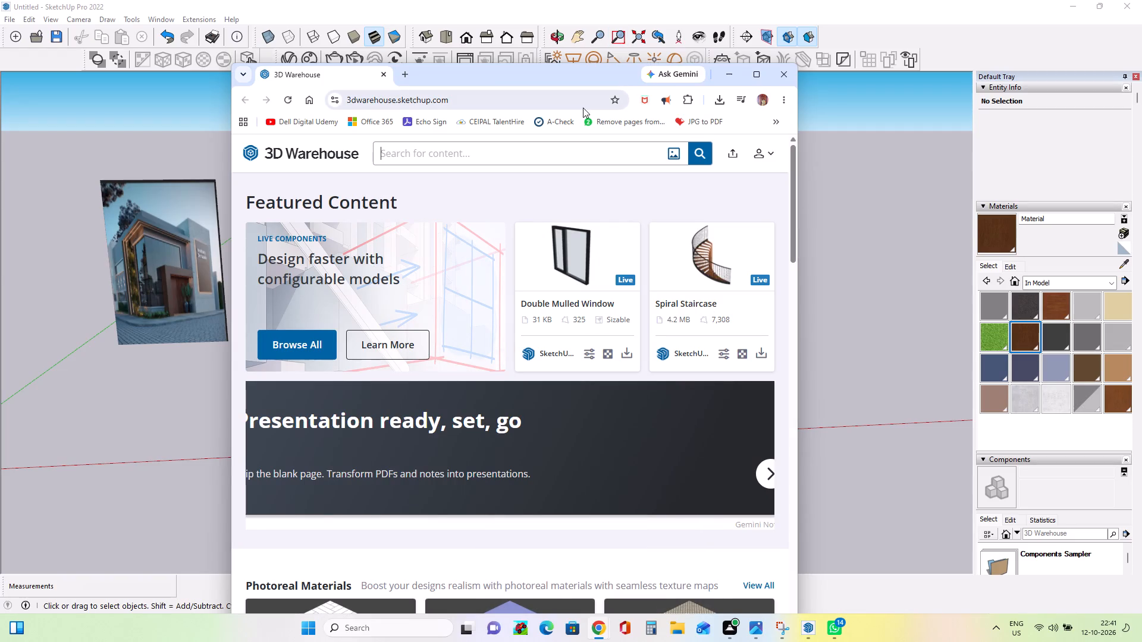
pyautogui.click(577, 156)
pyautogui.write('PLANTS')
pyautogui.press('Return')
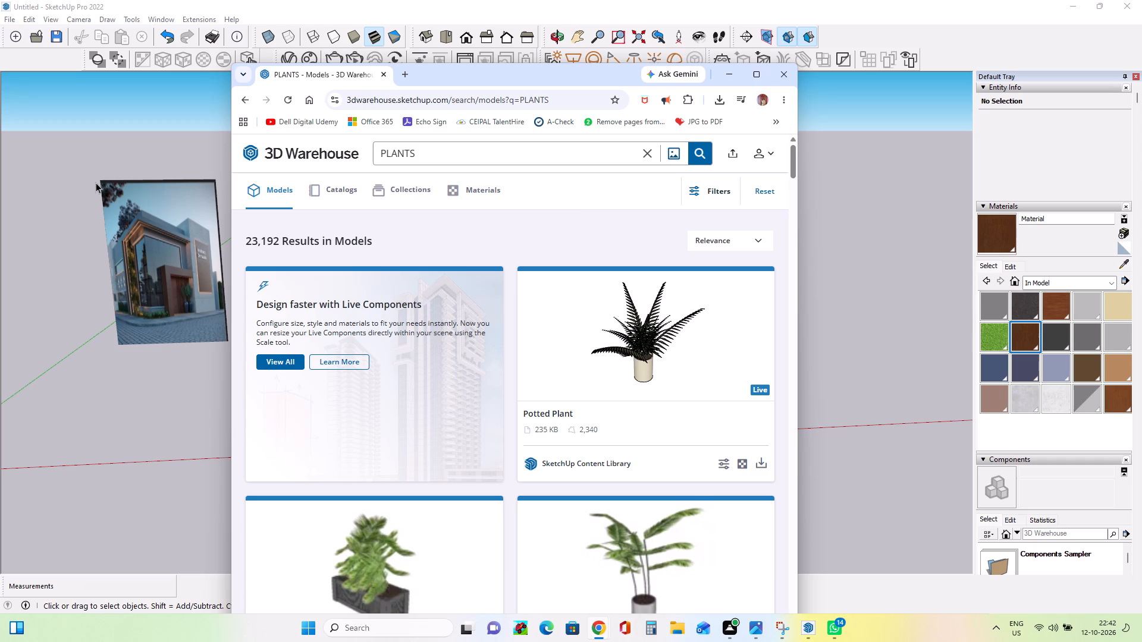
pyautogui.scroll(1, 96, 183)
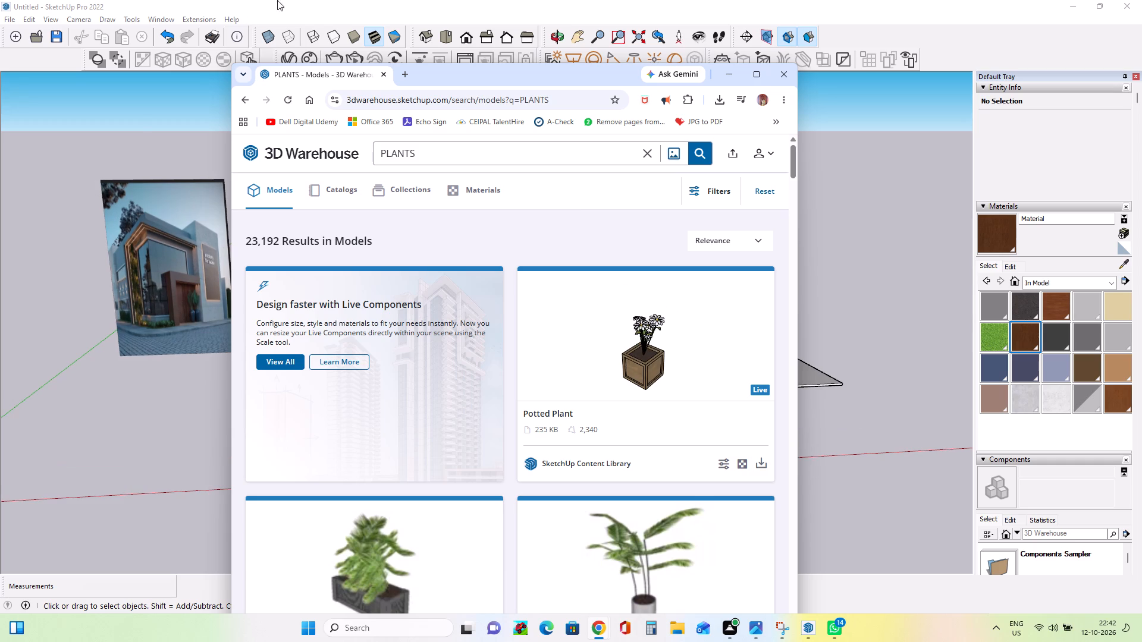
pyautogui.click(752, 73)
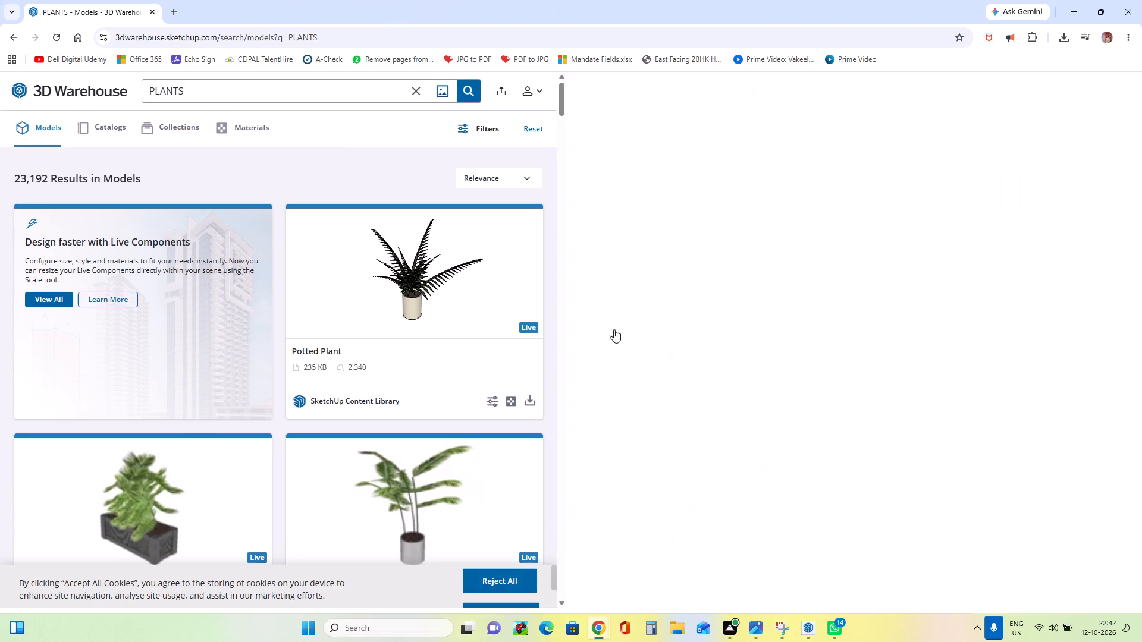
pyautogui.scroll(-4, 598, 318)
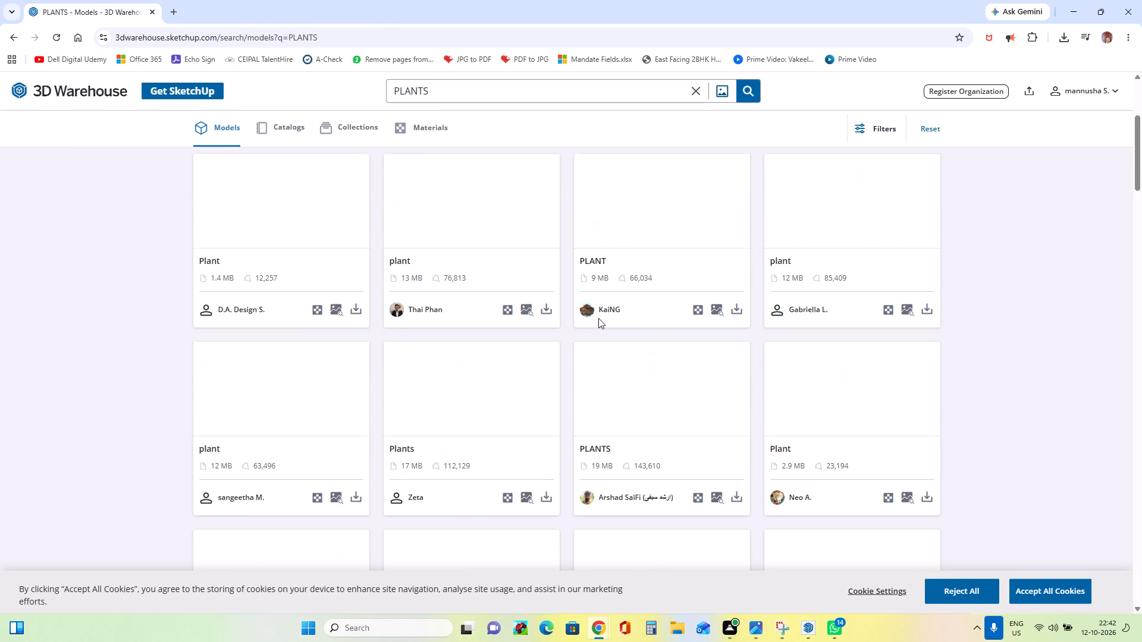
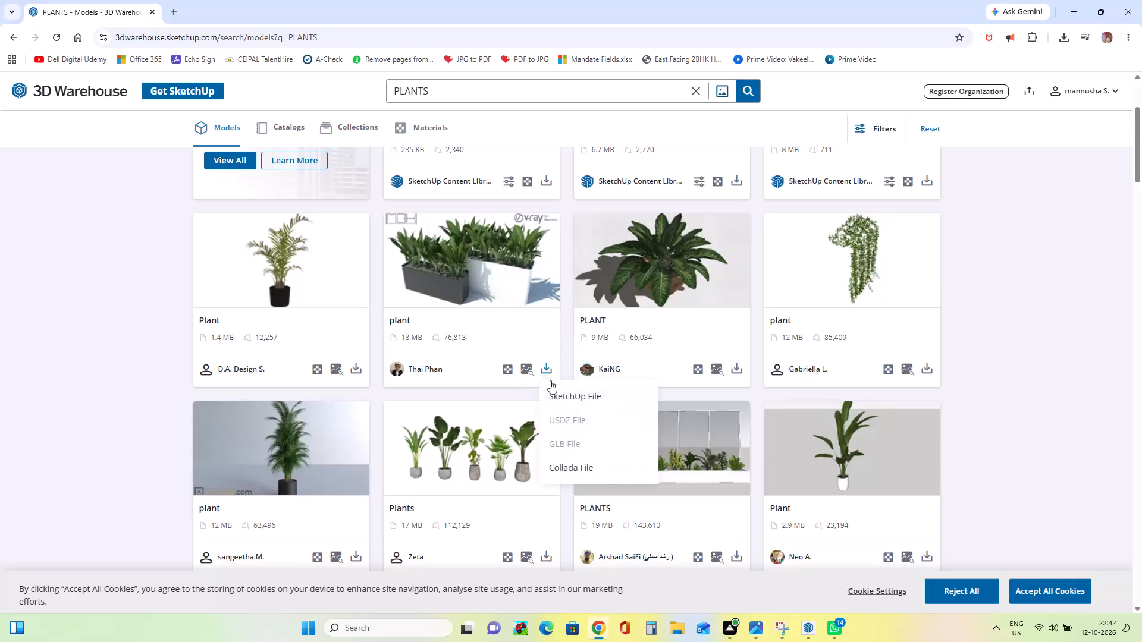
# Download the 13 MB "plant" model with the dark and white planter boxes as a SketchUp file and return to SketchUp.
pyautogui.click(571, 398)
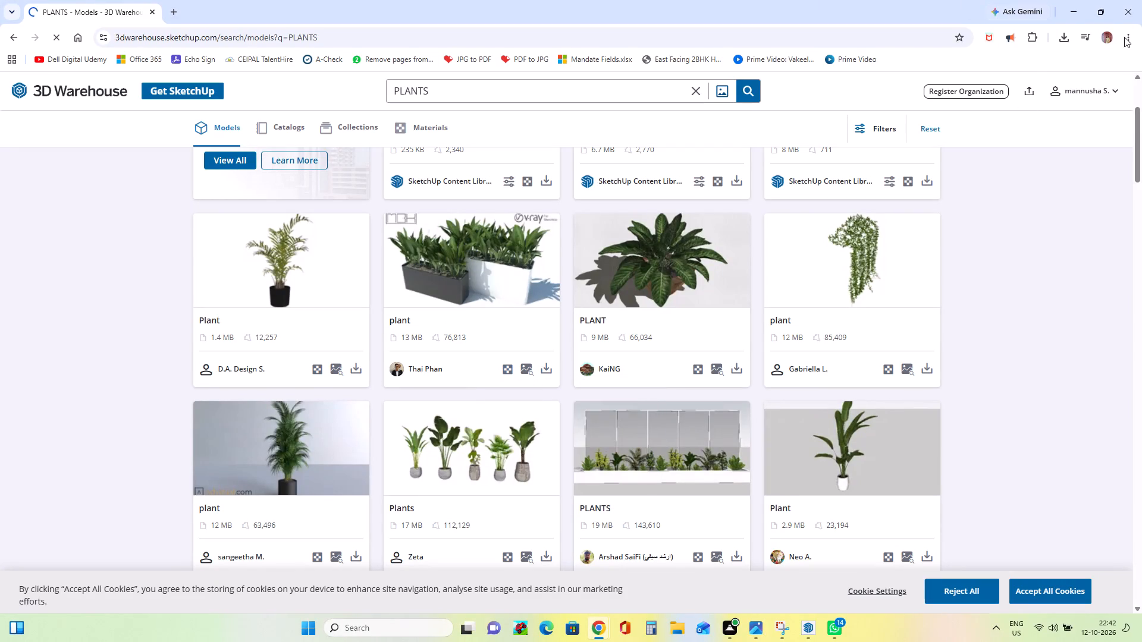
pyautogui.click(1076, 10)
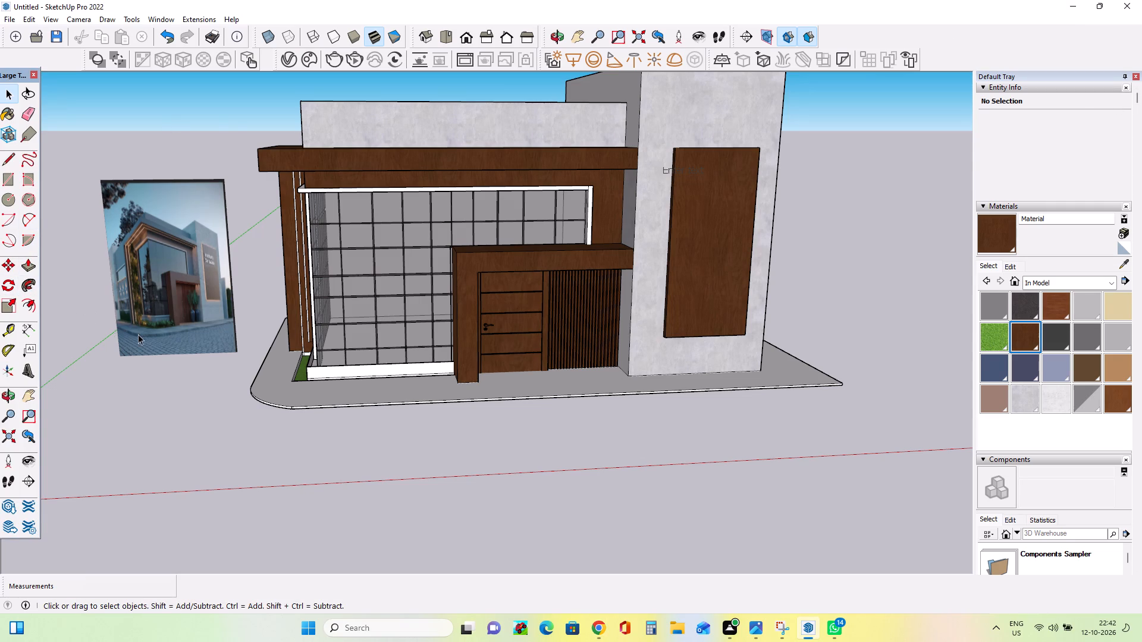
# Examine the planting at the building's base and corner in the reference photo and compare it with the model.
pyautogui.scroll(20, 155, 331)
pyautogui.scroll(2, 155, 331)
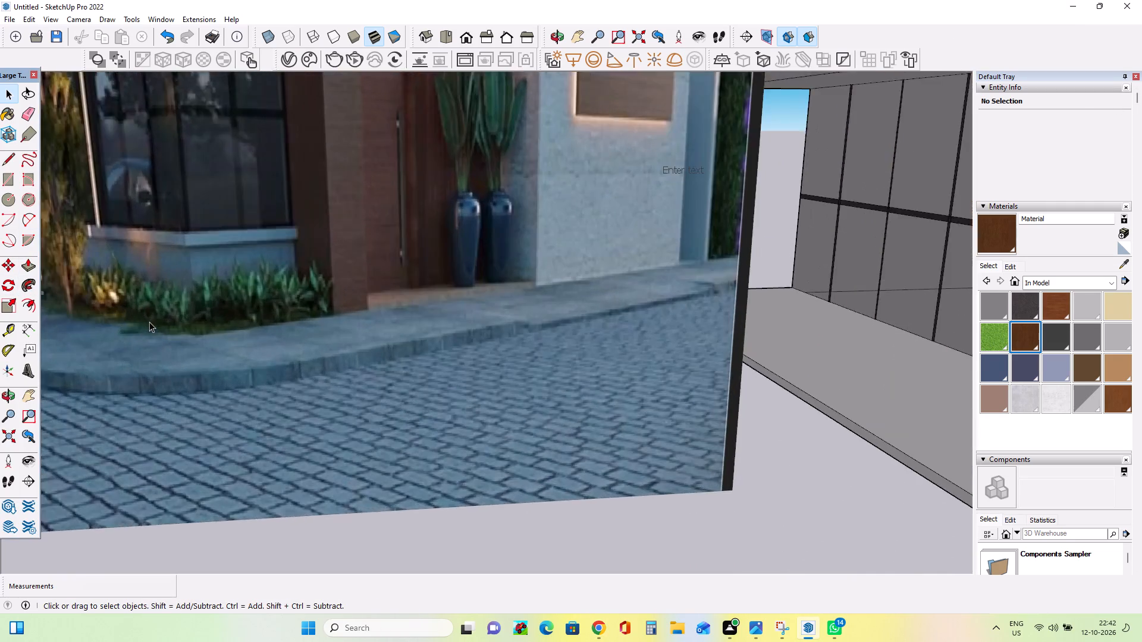
pyautogui.scroll(3, 149, 322)
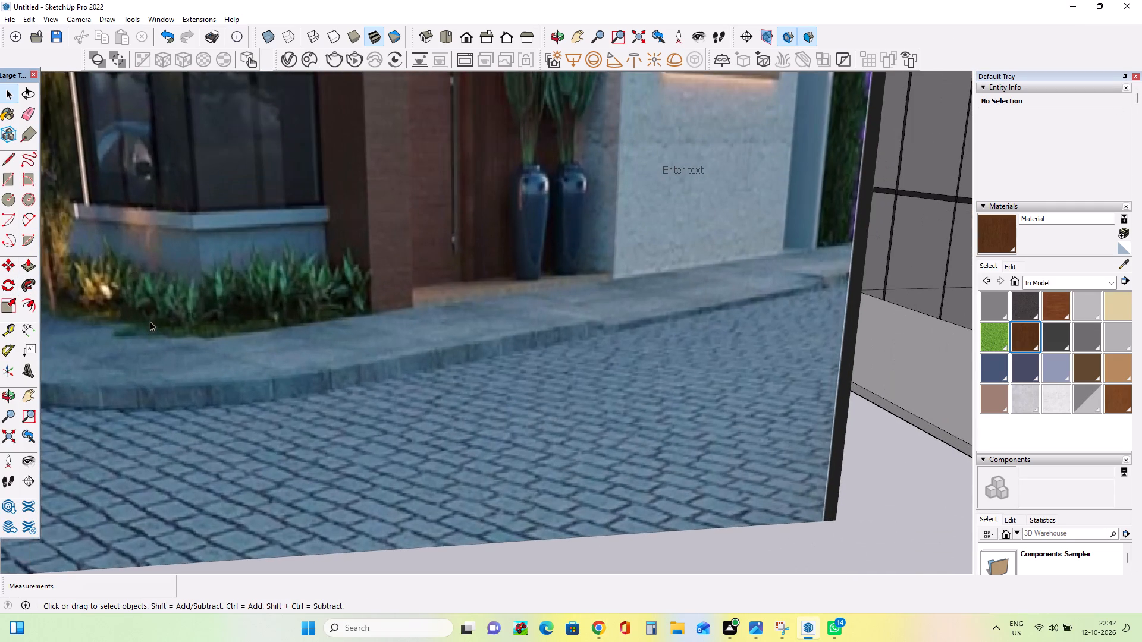
pyautogui.scroll(-16, 150, 321)
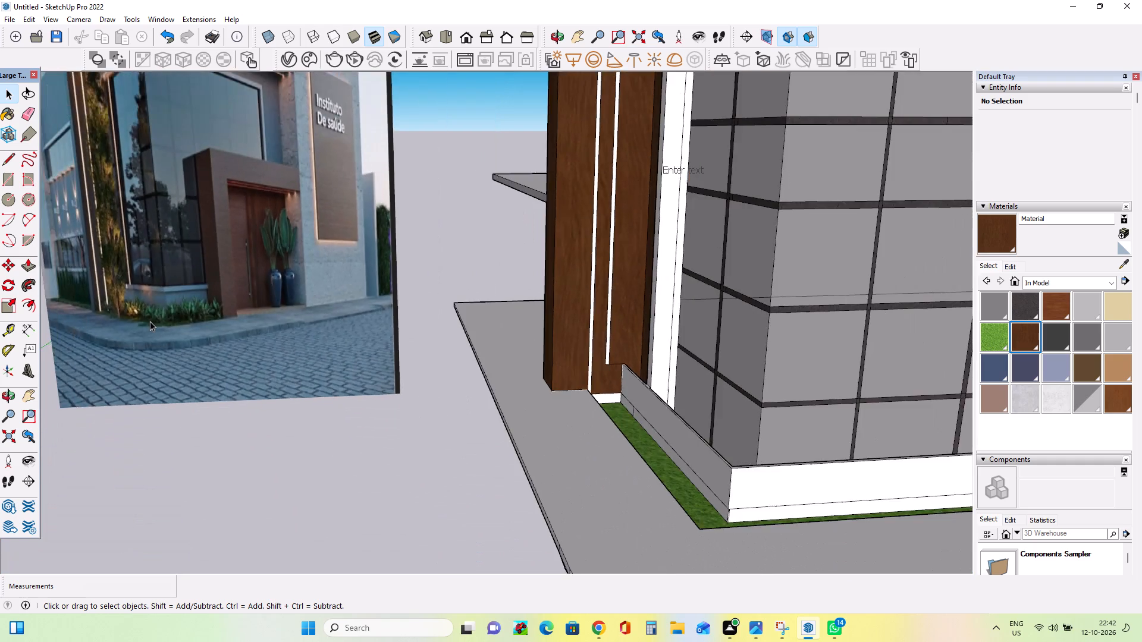
pyautogui.scroll(-9, 150, 321)
pyautogui.scroll(11, 111, 320)
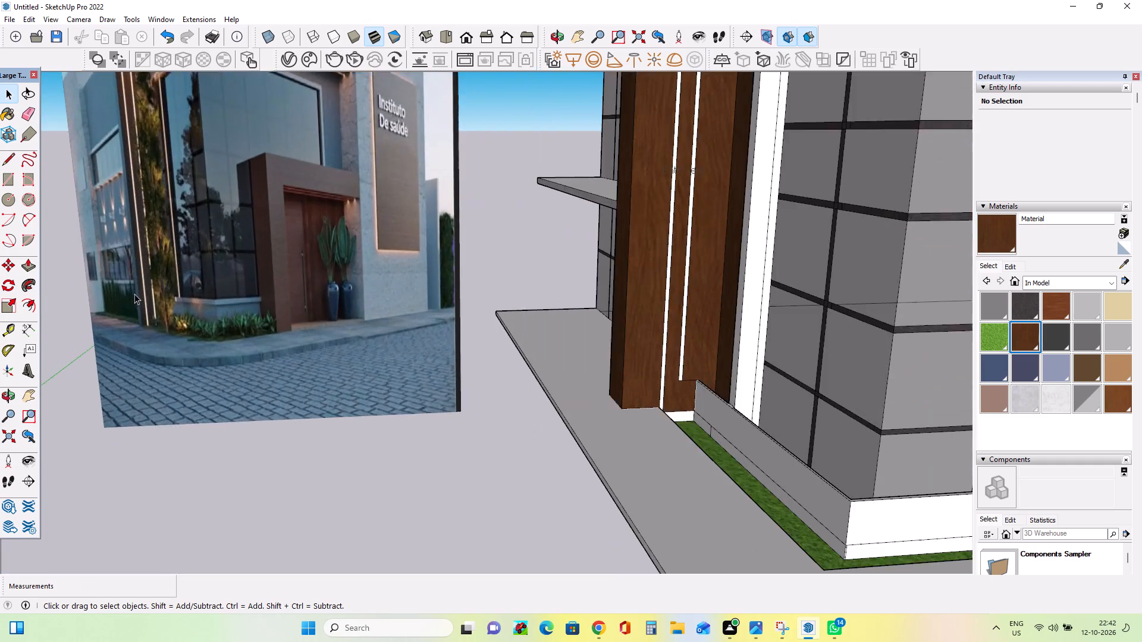
pyautogui.scroll(12, 134, 294)
pyautogui.scroll(-8, 154, 274)
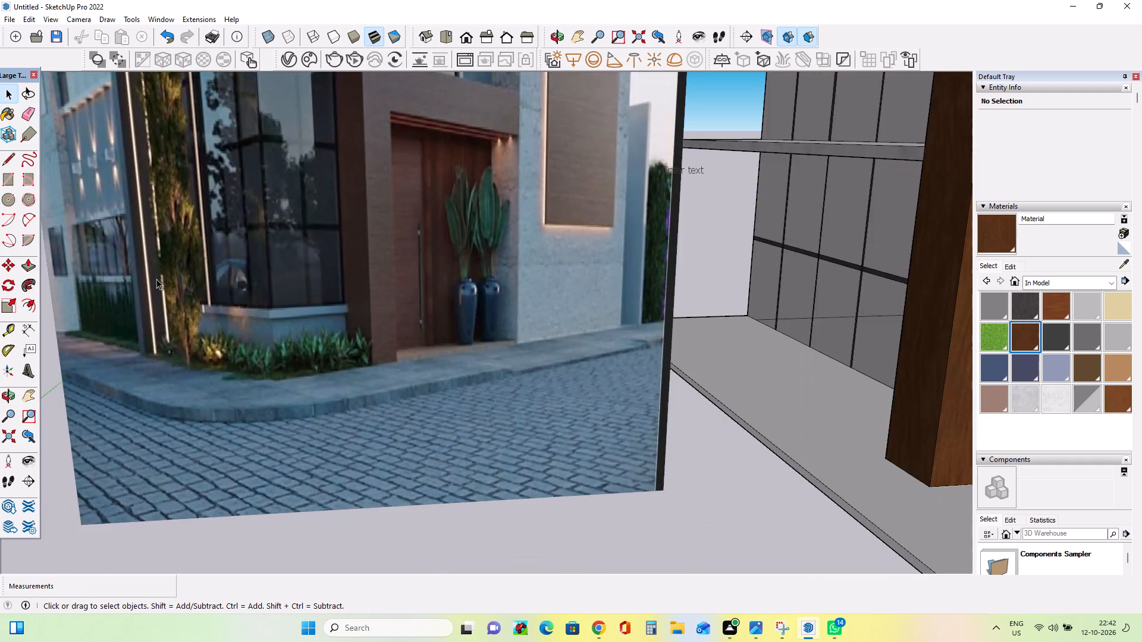
pyautogui.scroll(-18, 156, 279)
pyautogui.scroll(-4, 143, 301)
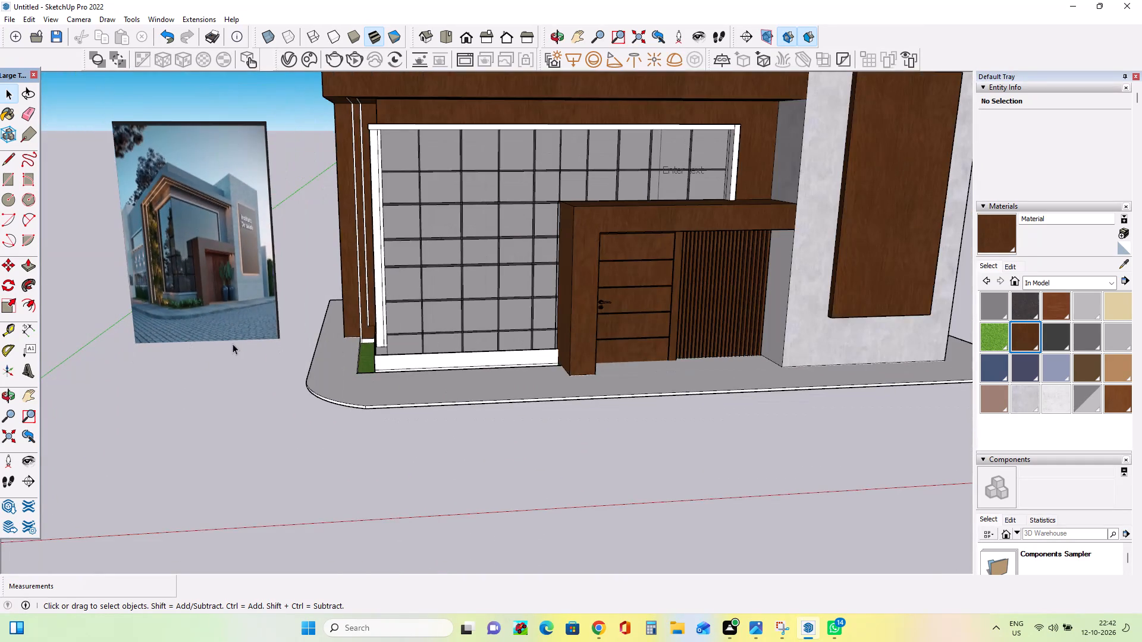
# Import the downloaded House+plant_11 model from the Downloads folder for the grass strip below the glazed corner.
pyautogui.moveTo(241, 355); pyautogui.dragTo(301, 438, button='middle')
pyautogui.scroll(7, 364, 410)
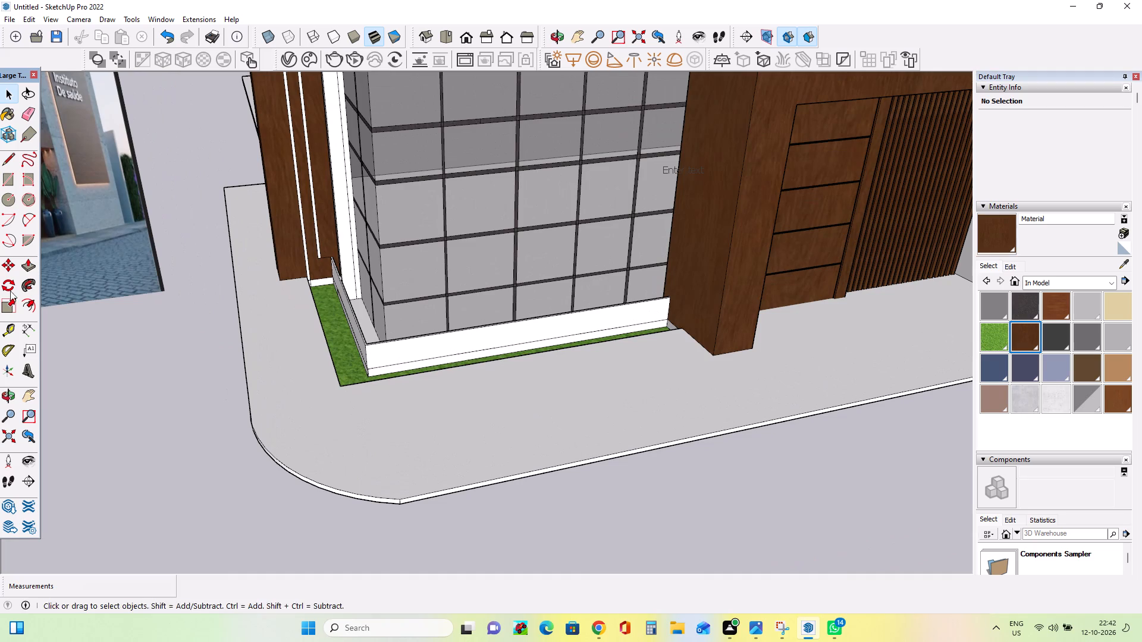
pyautogui.click(7, 18)
pyautogui.click(73, 228)
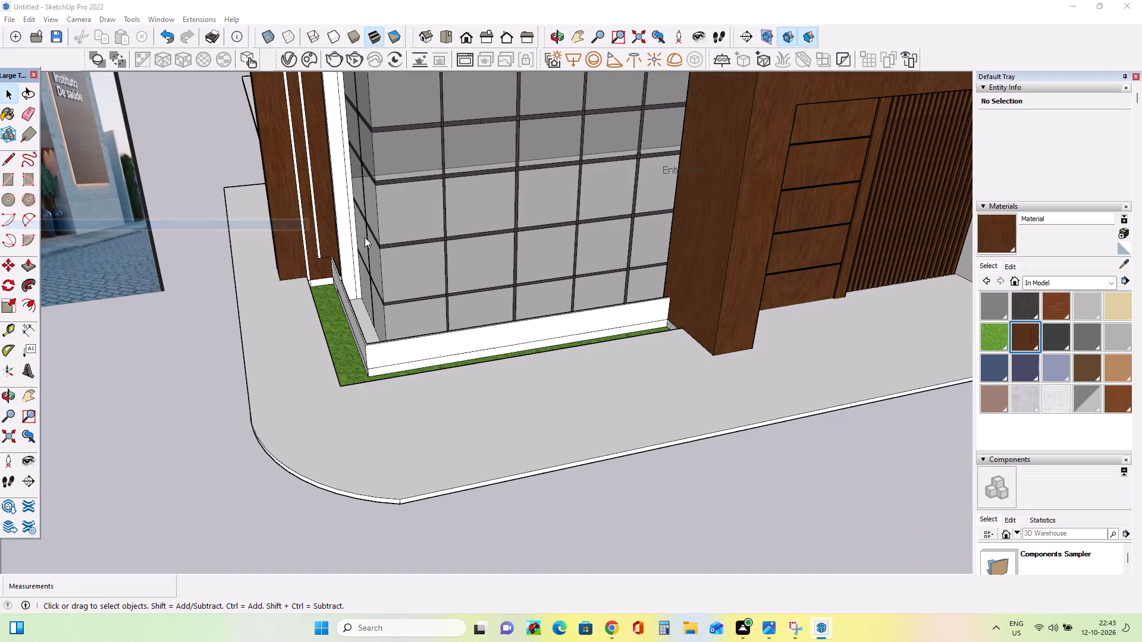
pyautogui.click(506, 267)
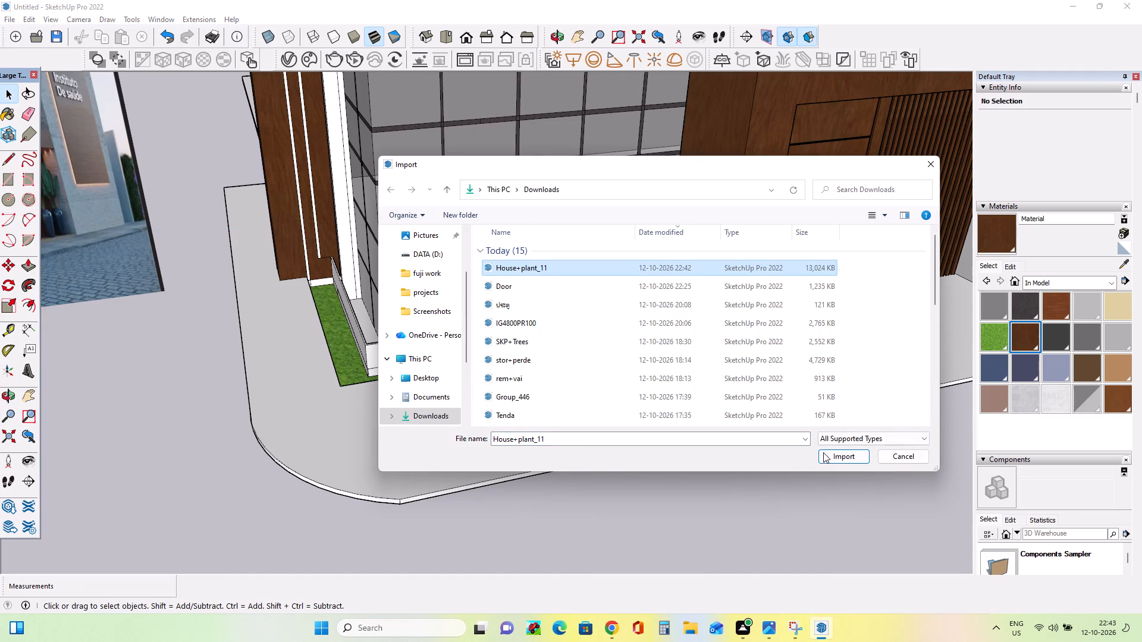
pyautogui.click(825, 453)
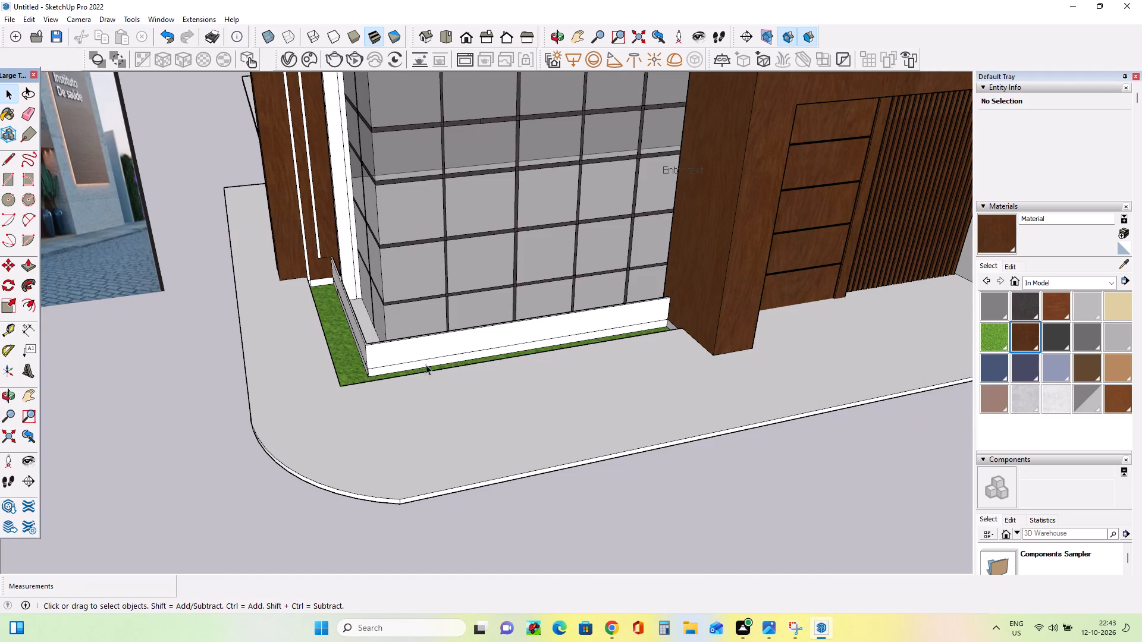
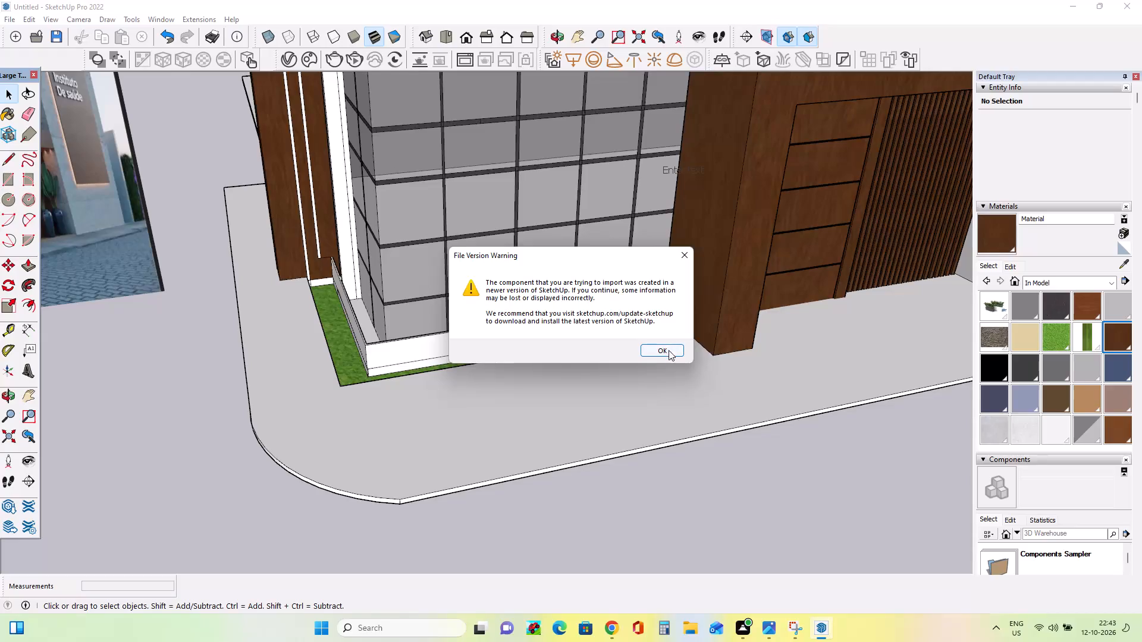
# Place the imported House+plant_11 component on open ground beside the reference photo, clear of the building.
pyautogui.click(669, 354)
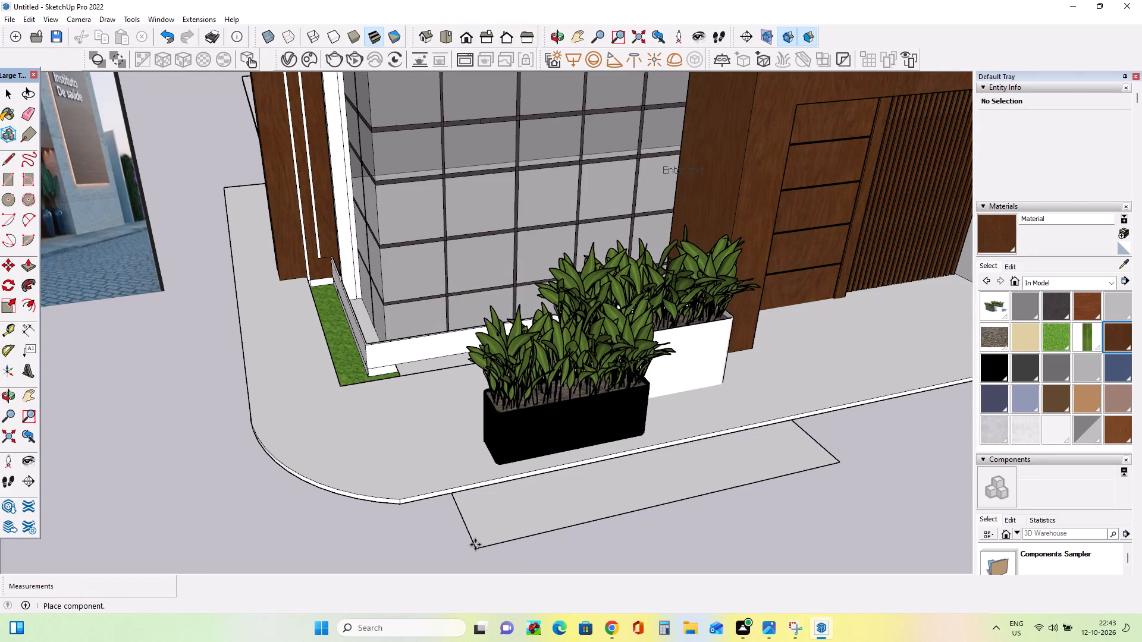
pyautogui.scroll(-14, 475, 542)
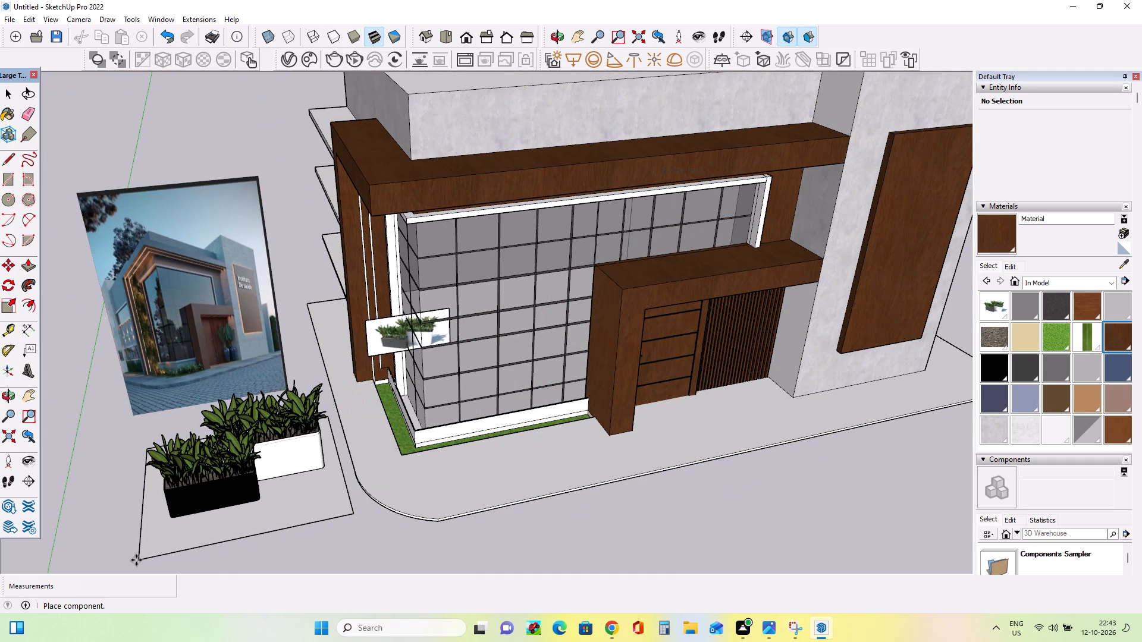
pyautogui.click(136, 560)
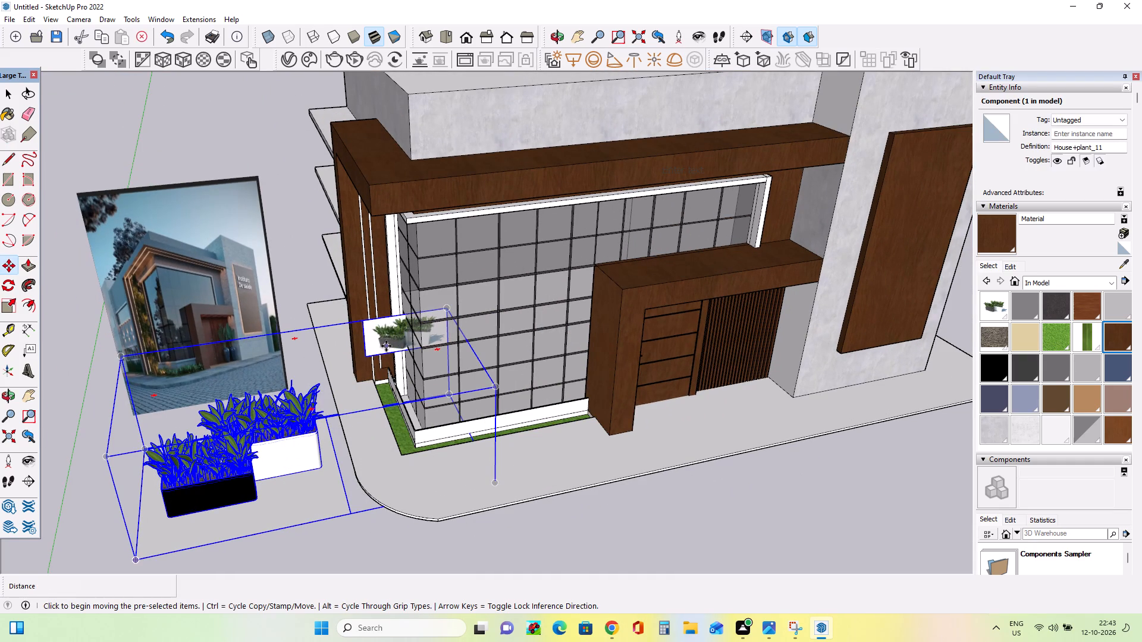
# Open the plant component for editing and delete the flat preview picture standing in front of the glazed corner.
pyautogui.rightClick(386, 346)
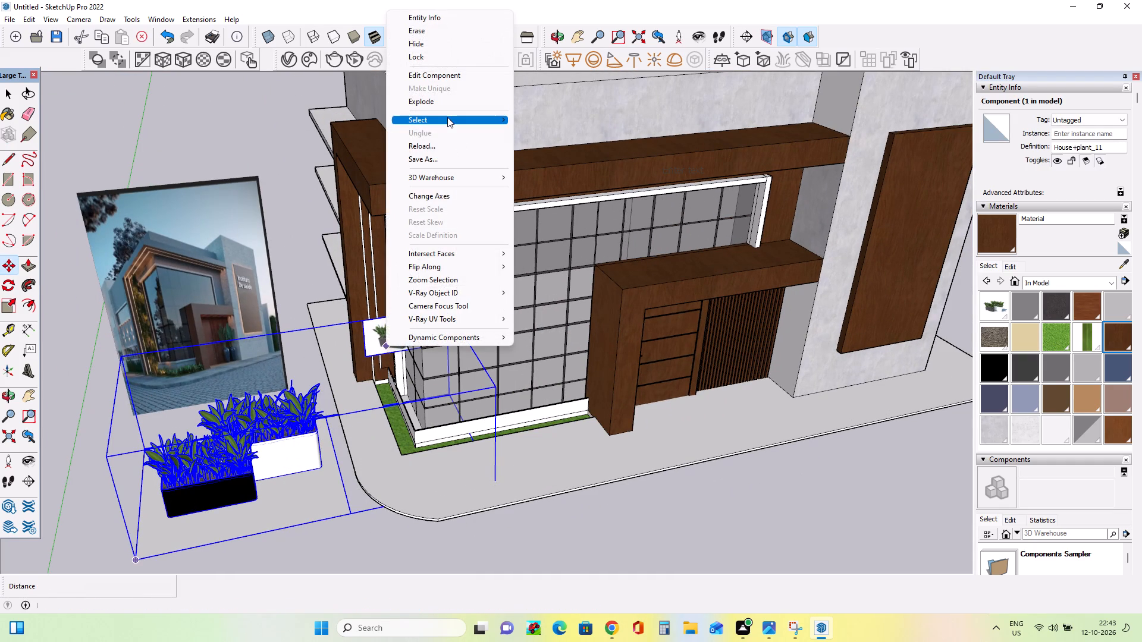
pyautogui.click(449, 74)
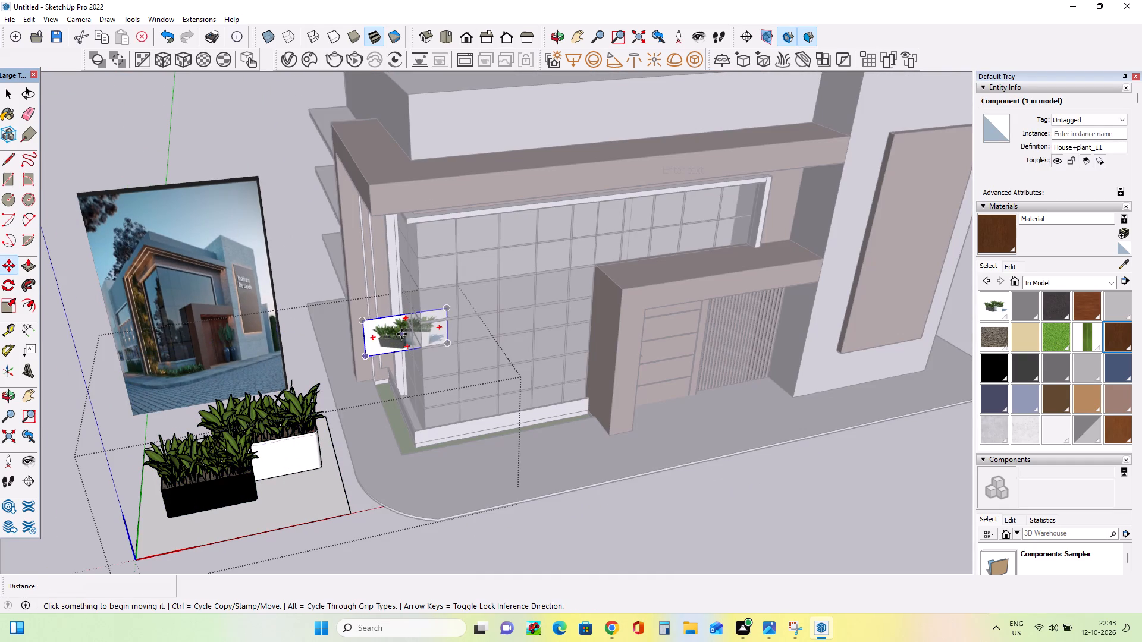
pyautogui.click(401, 334)
pyautogui.press('Delete')
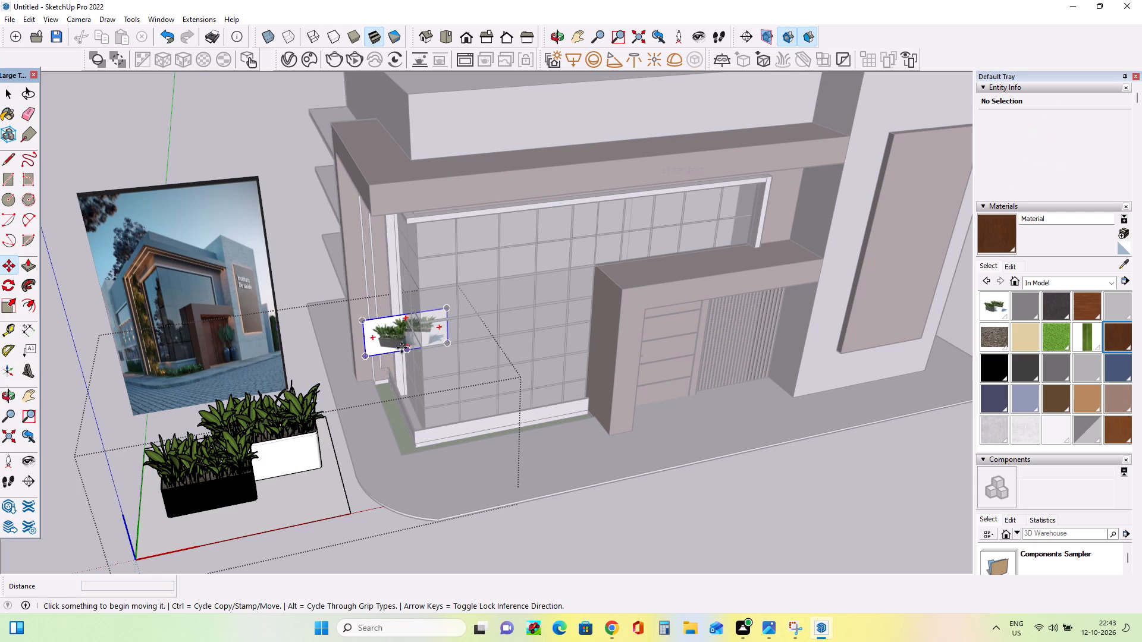
pyautogui.press('Delete')
# Move the white planter about 9' 6" onto the front grass strip and lower it about 7" so only its plants show.
pyautogui.click(288, 438)
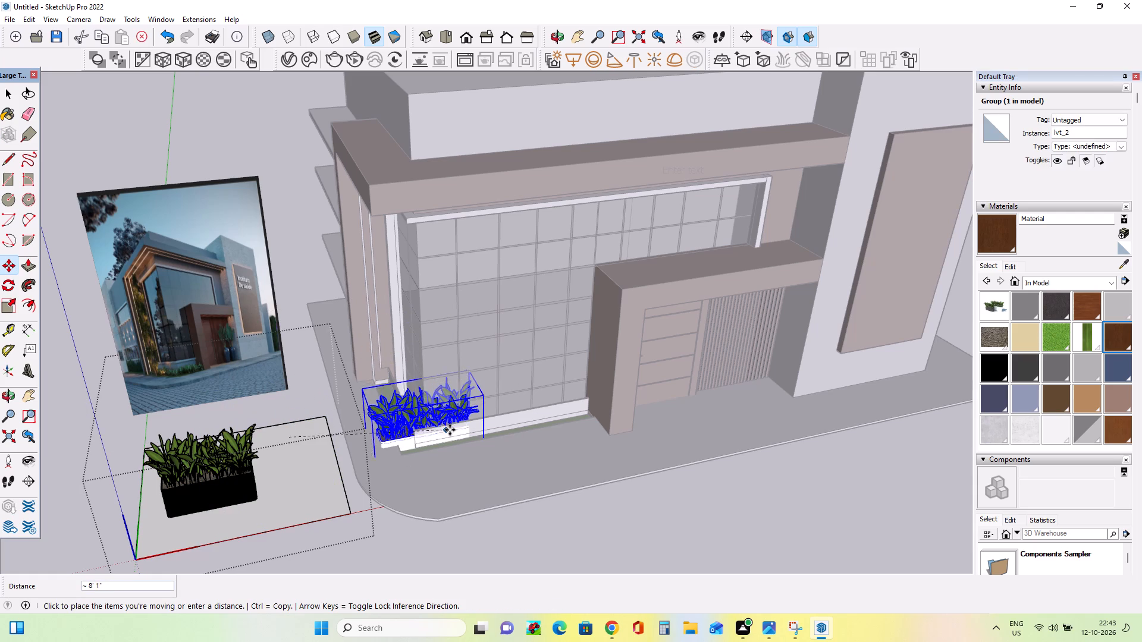
pyautogui.click(481, 439)
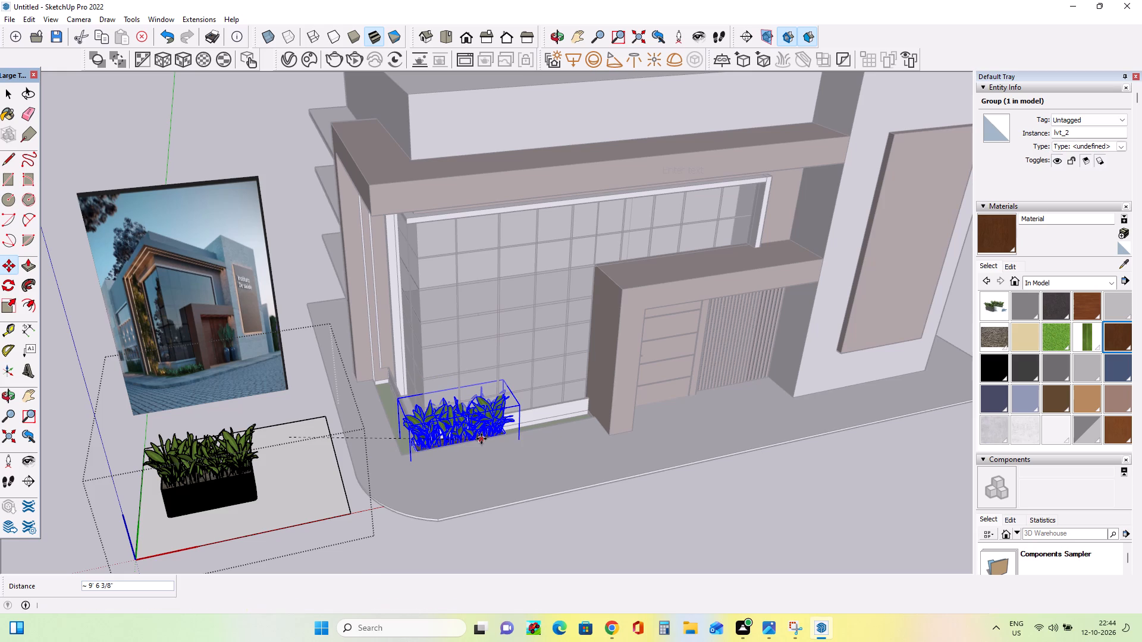
pyautogui.moveTo(510, 462); pyautogui.dragTo(437, 451, button='middle')
pyautogui.scroll(4, 428, 420)
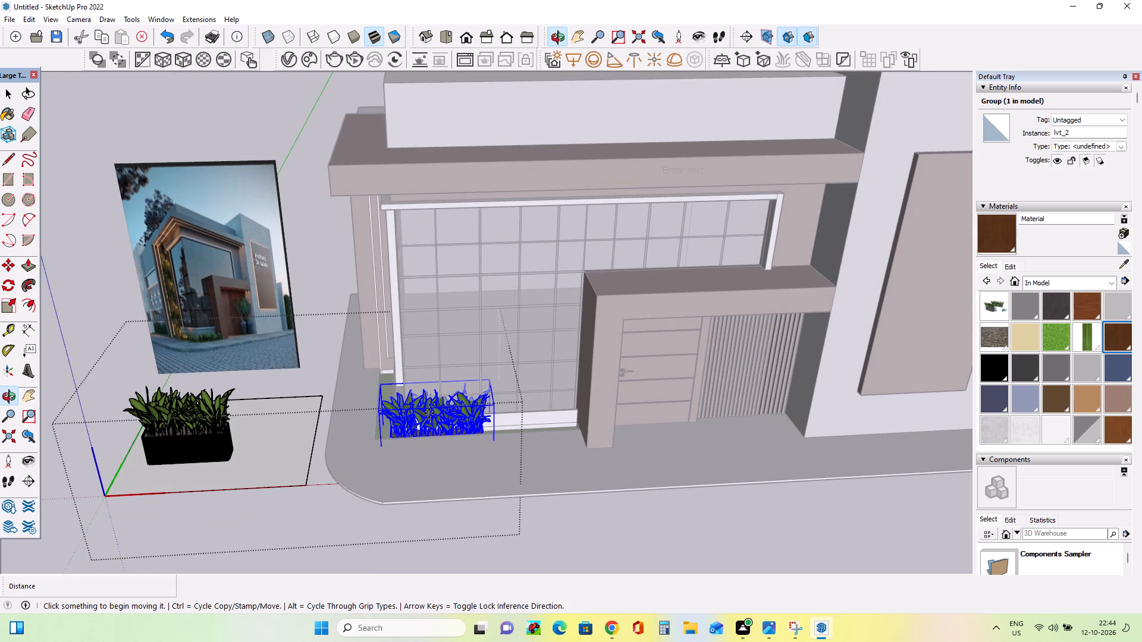
pyautogui.scroll(7, 429, 413)
pyautogui.moveTo(491, 431); pyautogui.dragTo(699, 427, button='middle')
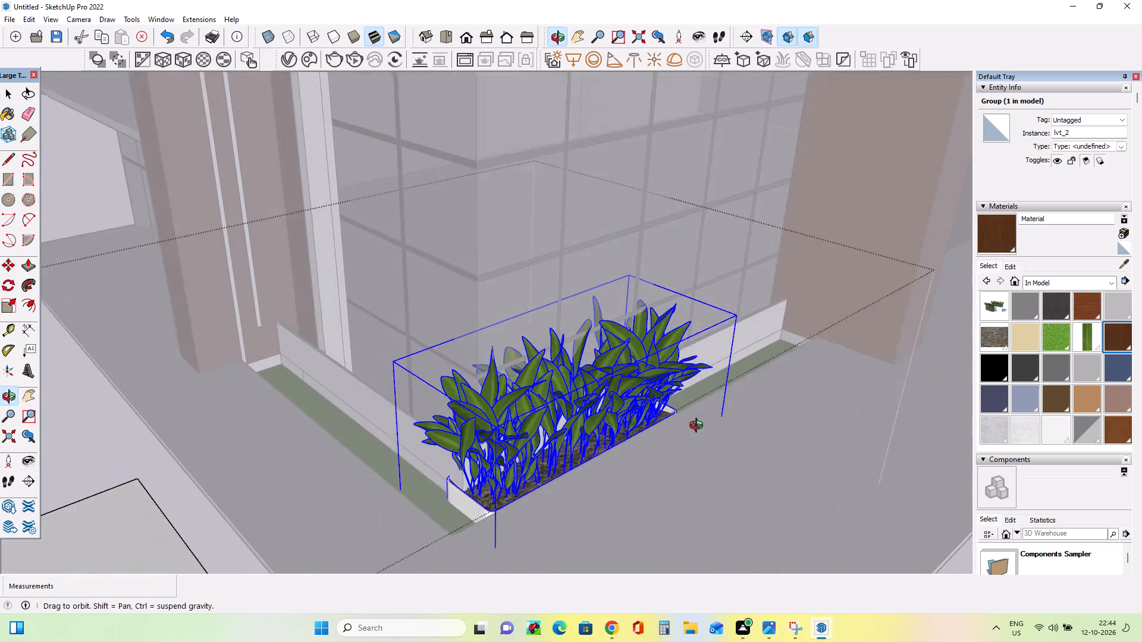
pyautogui.moveTo(699, 427); pyautogui.dragTo(716, 427, button='middle')
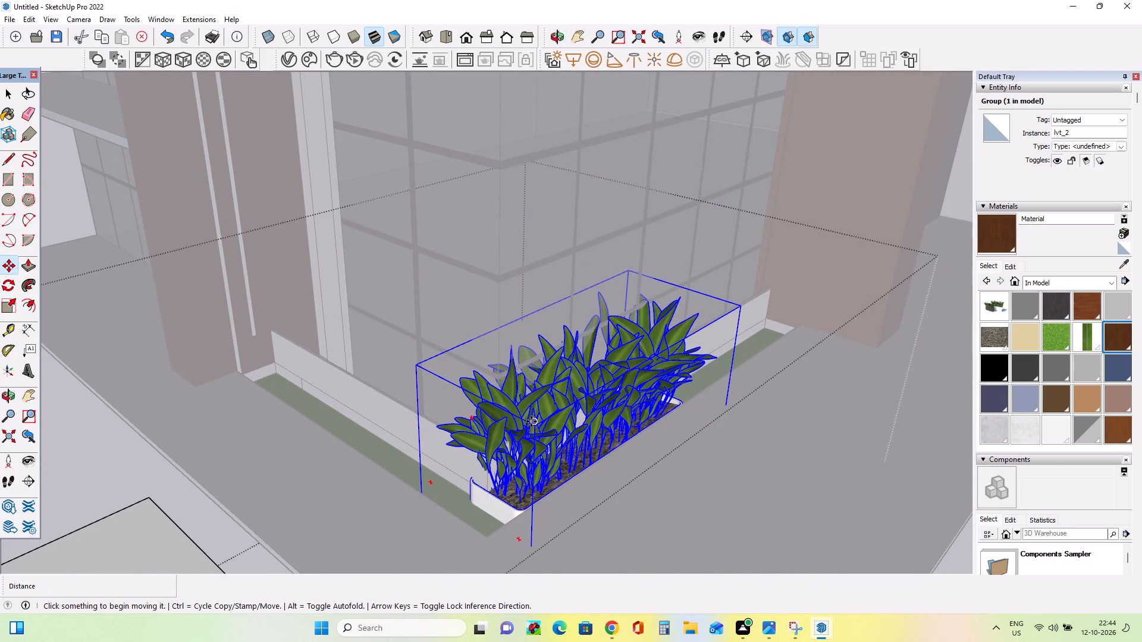
pyautogui.click(532, 420)
pyautogui.click(535, 449)
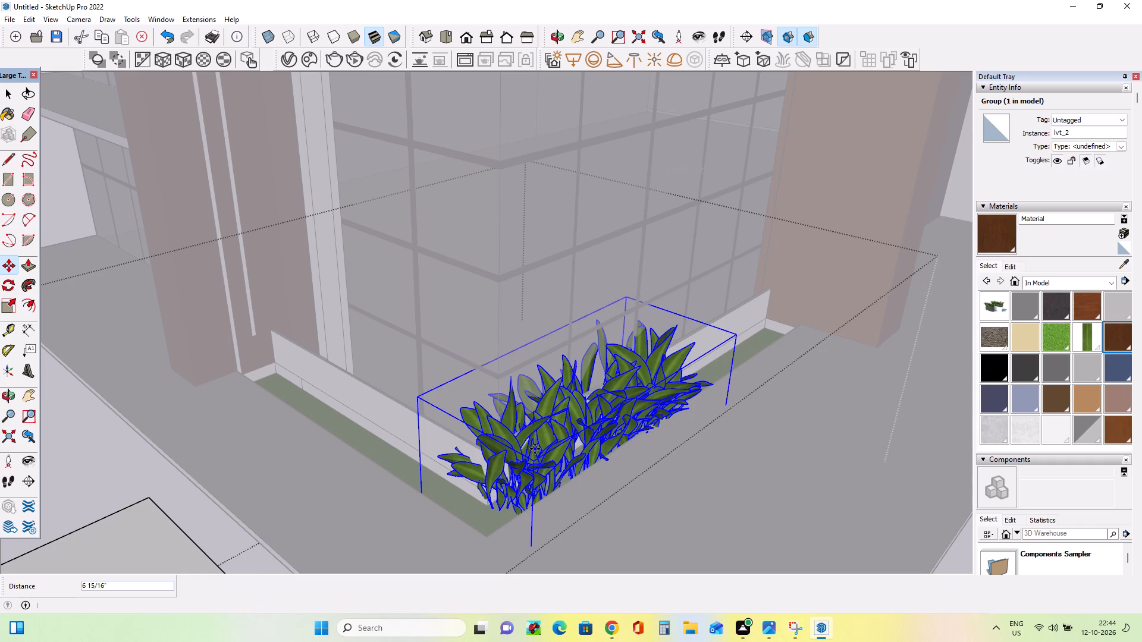
# Copy the sunken plant group along the front grass strip toward the entrance portal and align it with the first group.
pyautogui.moveTo(595, 446); pyautogui.dragTo(491, 456, button='middle')
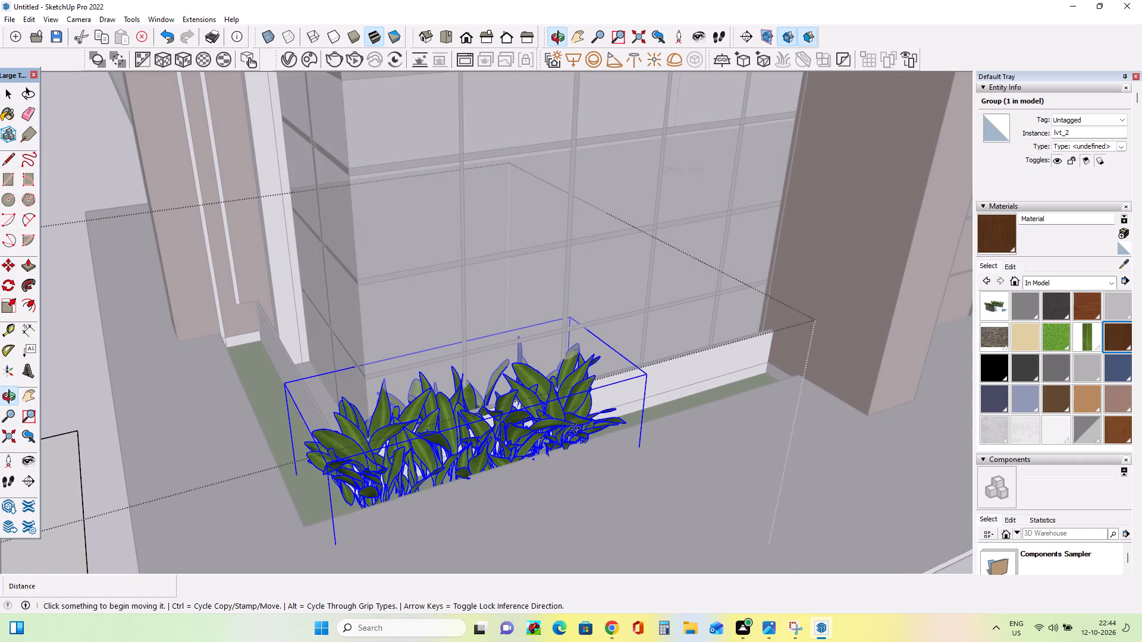
pyautogui.click(586, 426)
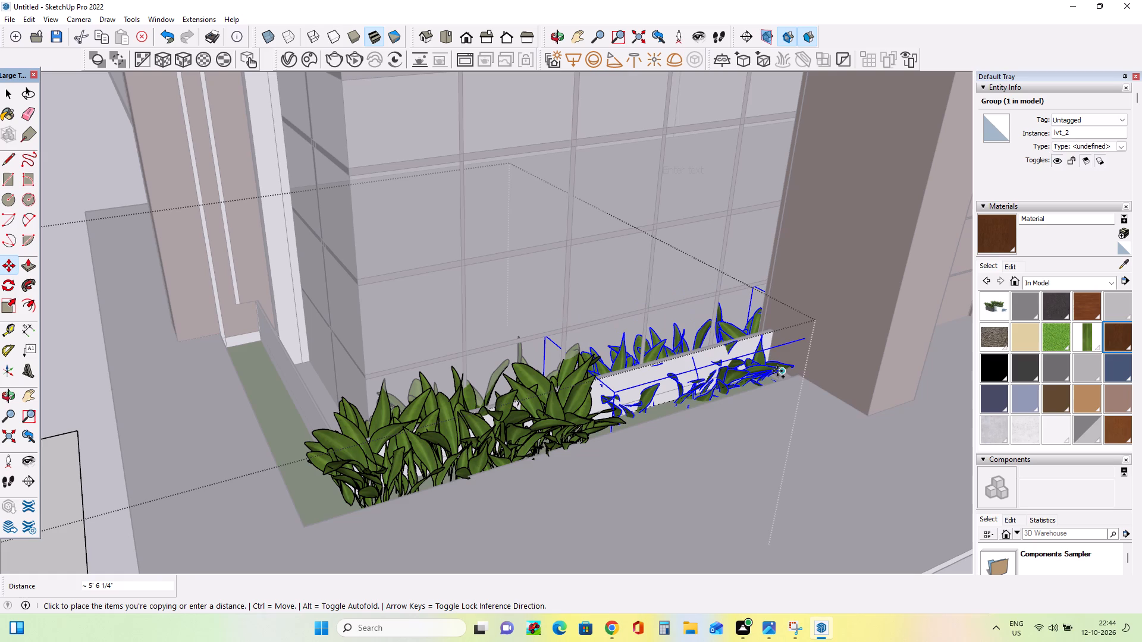
pyautogui.press('Escape')
pyautogui.click(547, 428)
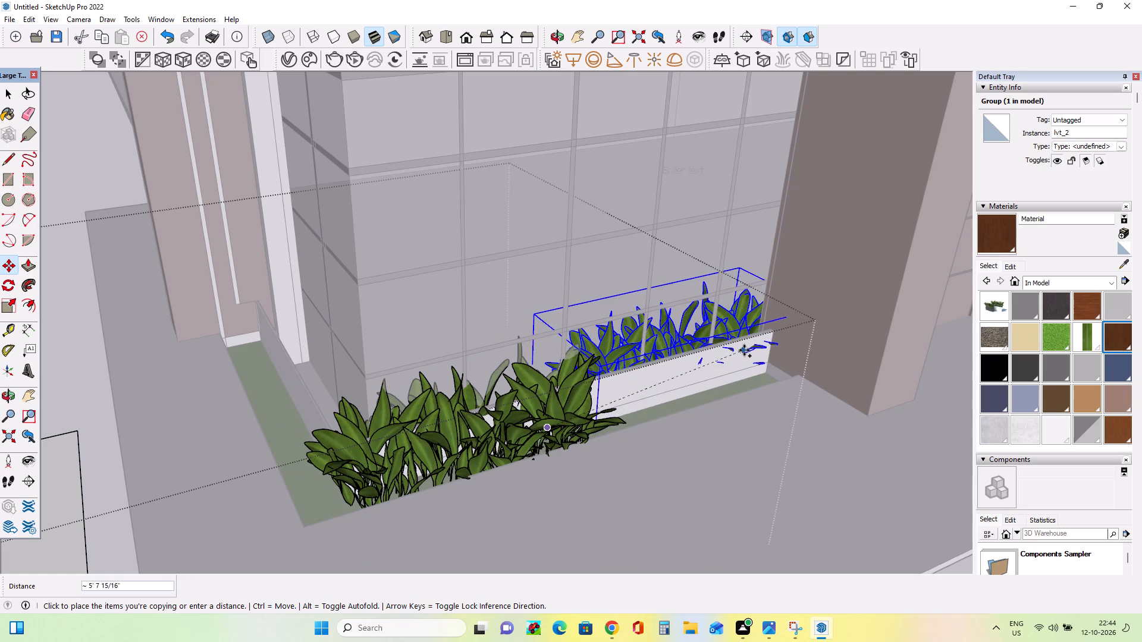
pyautogui.click(747, 335)
pyautogui.click(646, 355)
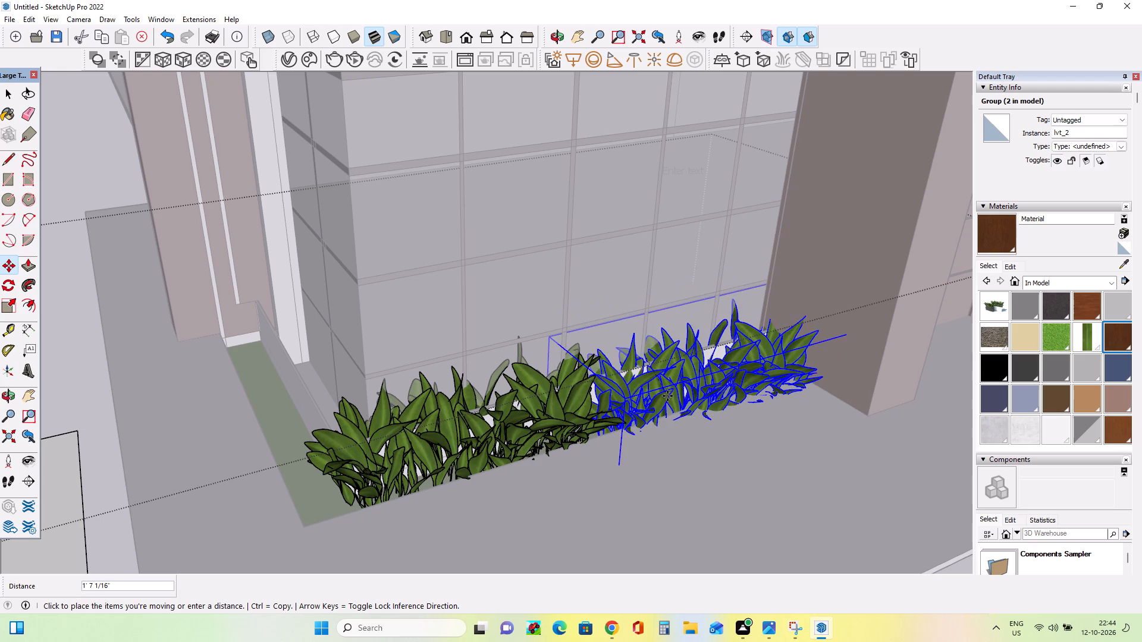
pyautogui.click(667, 396)
pyautogui.moveTo(677, 413); pyautogui.dragTo(727, 338, button='middle')
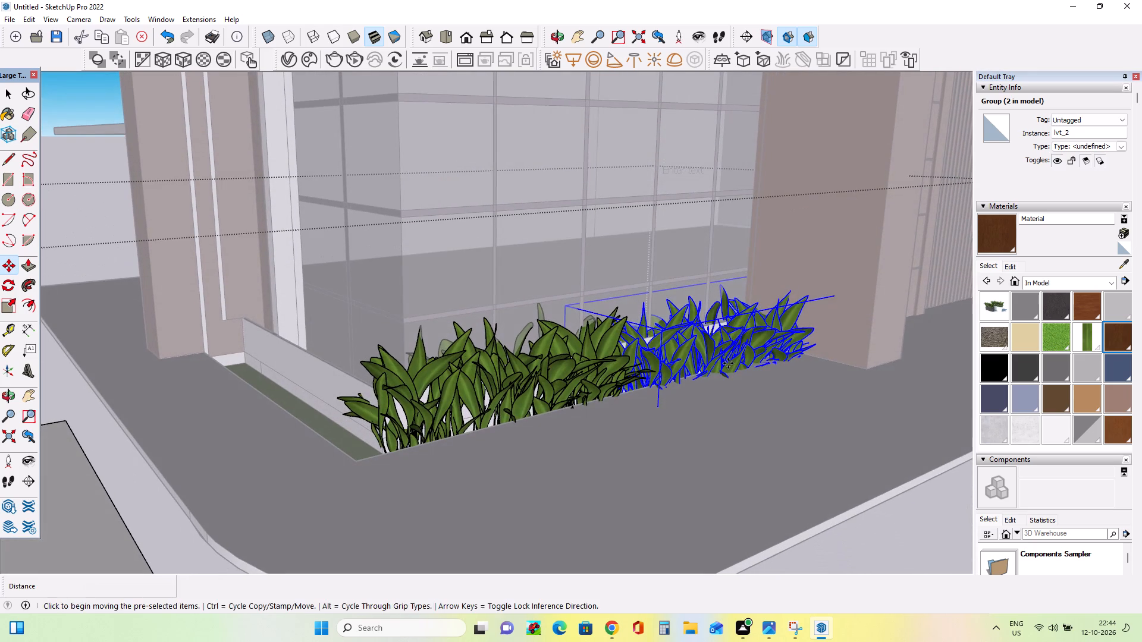
pyautogui.click(728, 363)
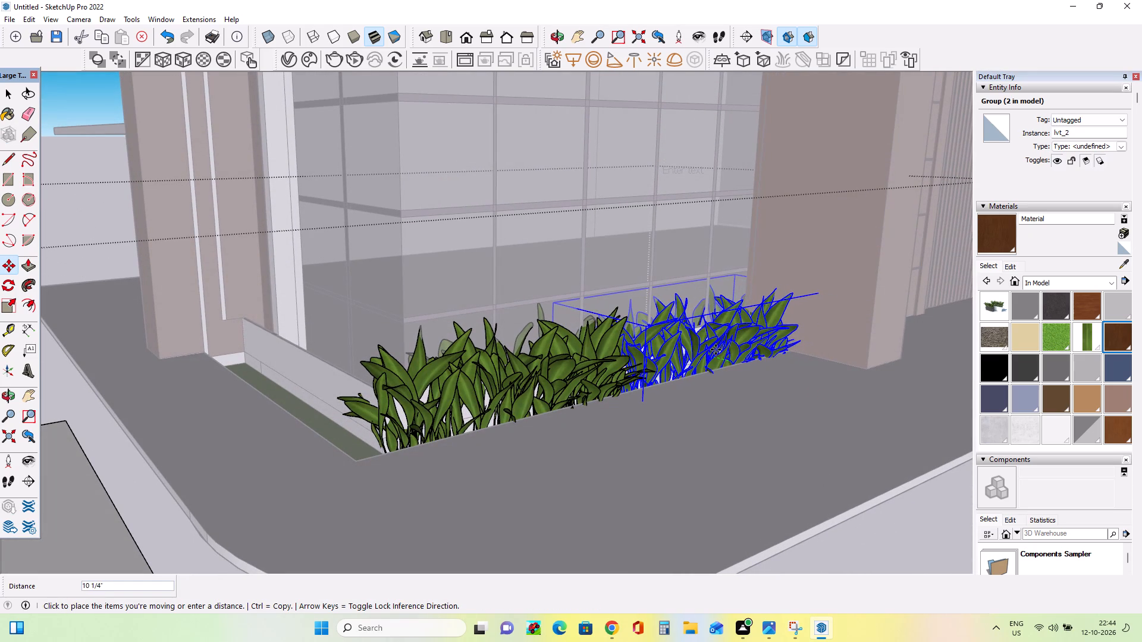
pyautogui.click(718, 355)
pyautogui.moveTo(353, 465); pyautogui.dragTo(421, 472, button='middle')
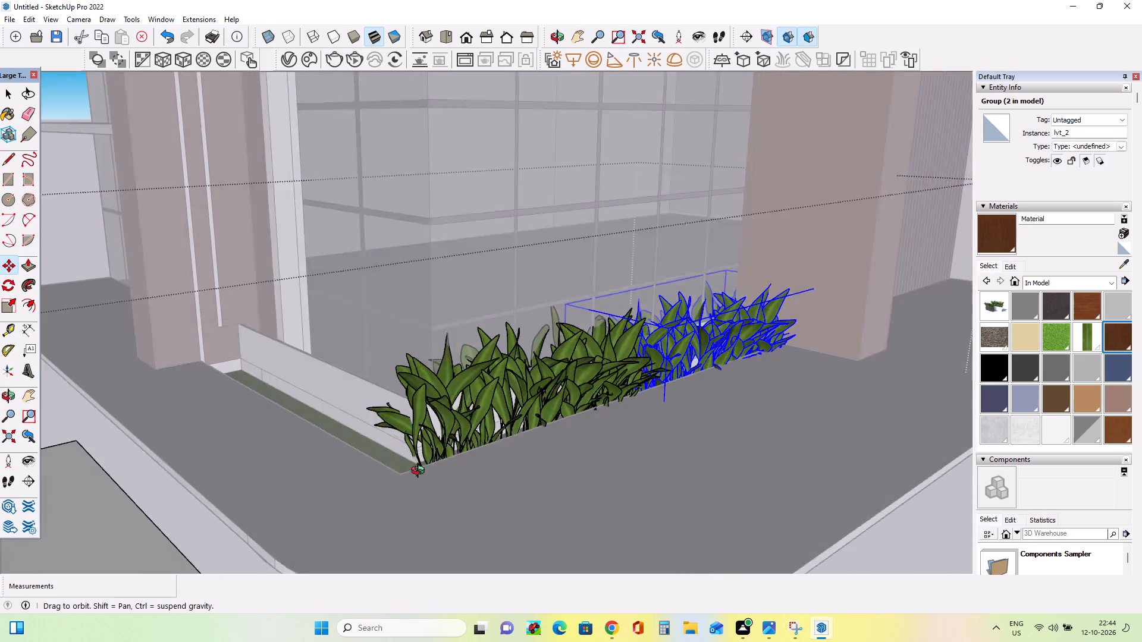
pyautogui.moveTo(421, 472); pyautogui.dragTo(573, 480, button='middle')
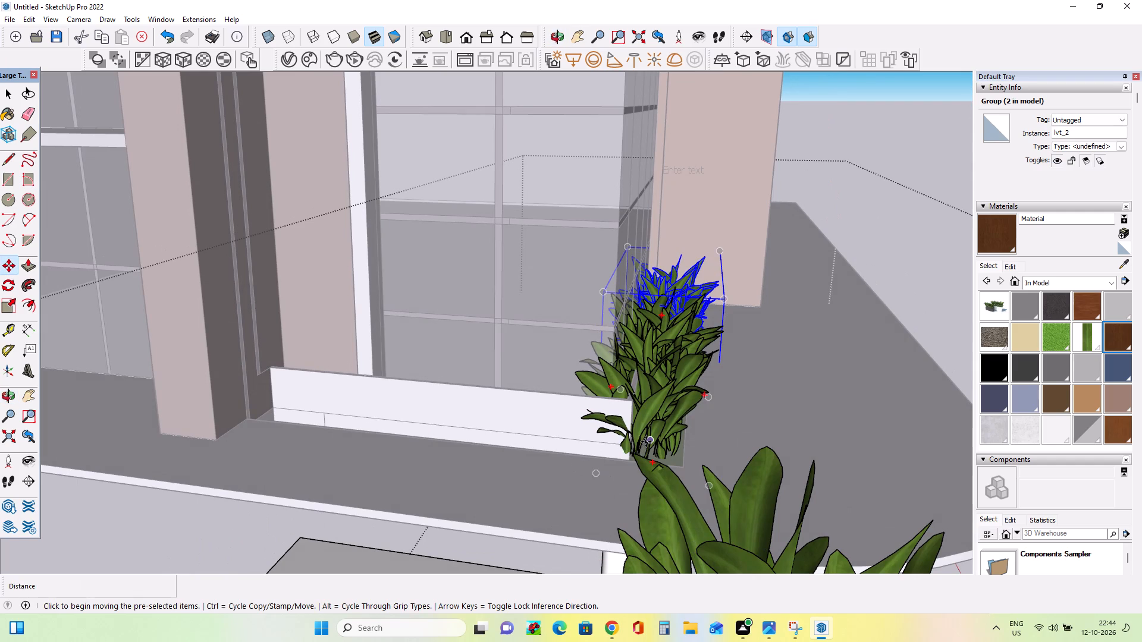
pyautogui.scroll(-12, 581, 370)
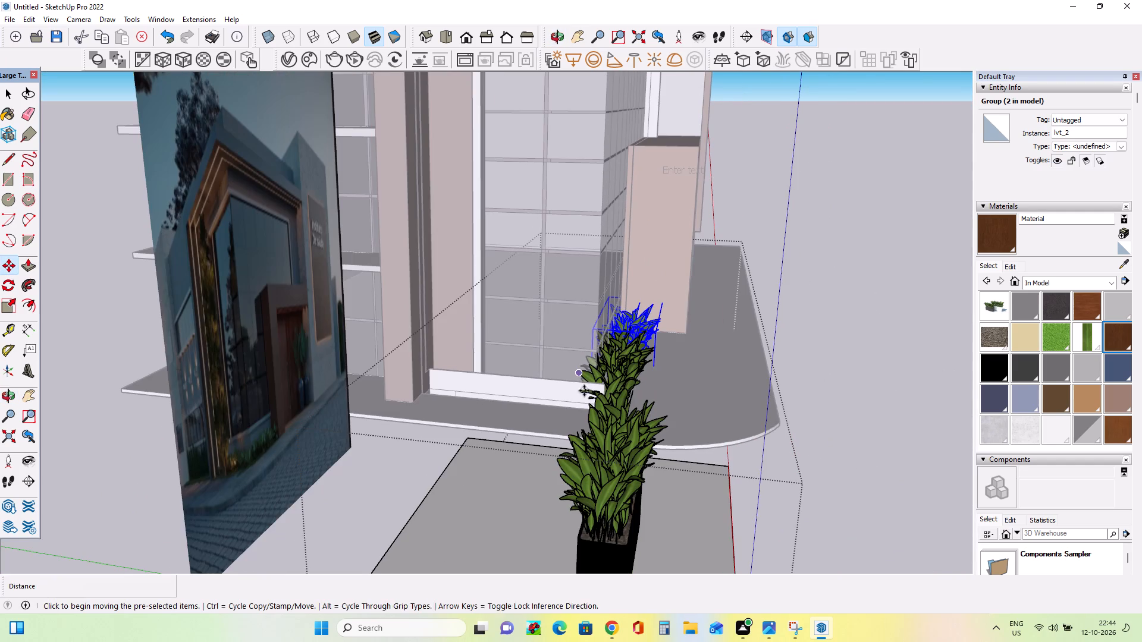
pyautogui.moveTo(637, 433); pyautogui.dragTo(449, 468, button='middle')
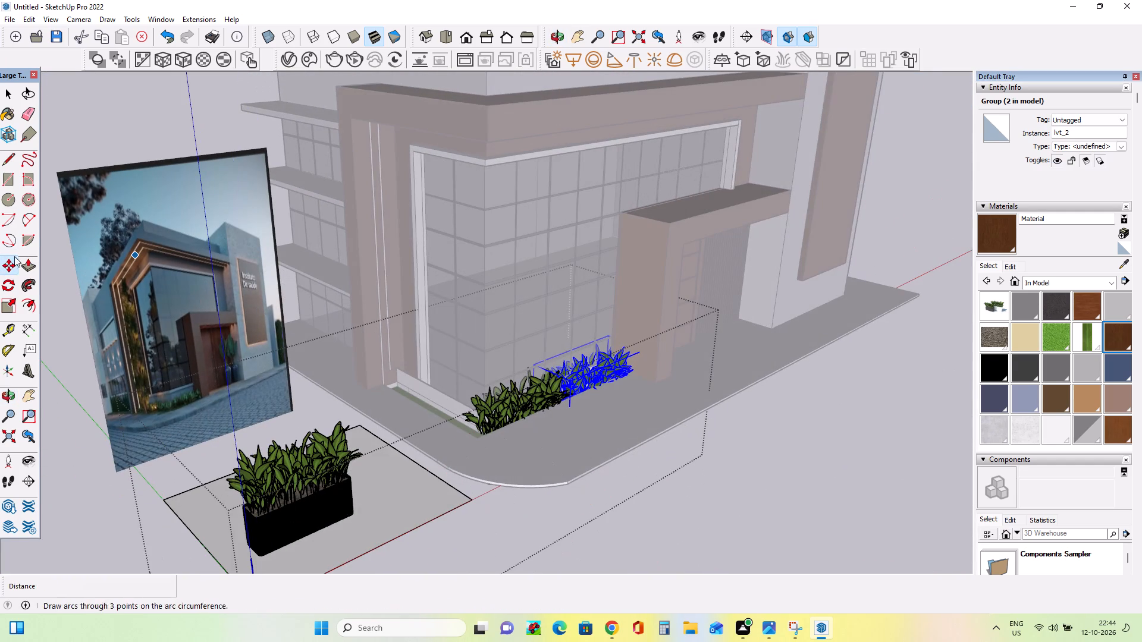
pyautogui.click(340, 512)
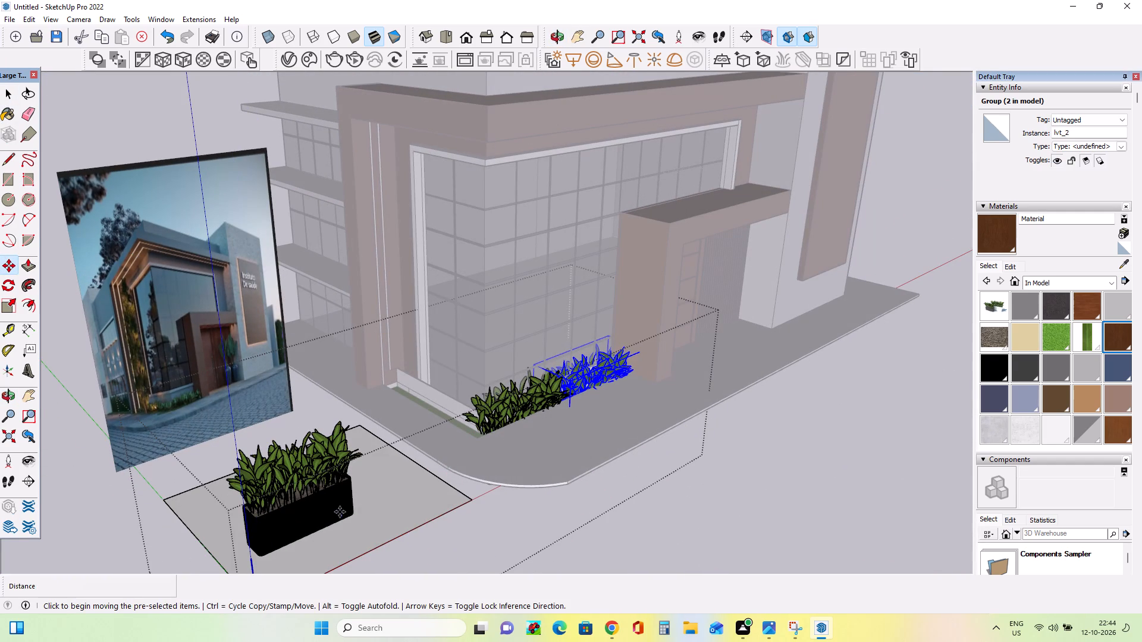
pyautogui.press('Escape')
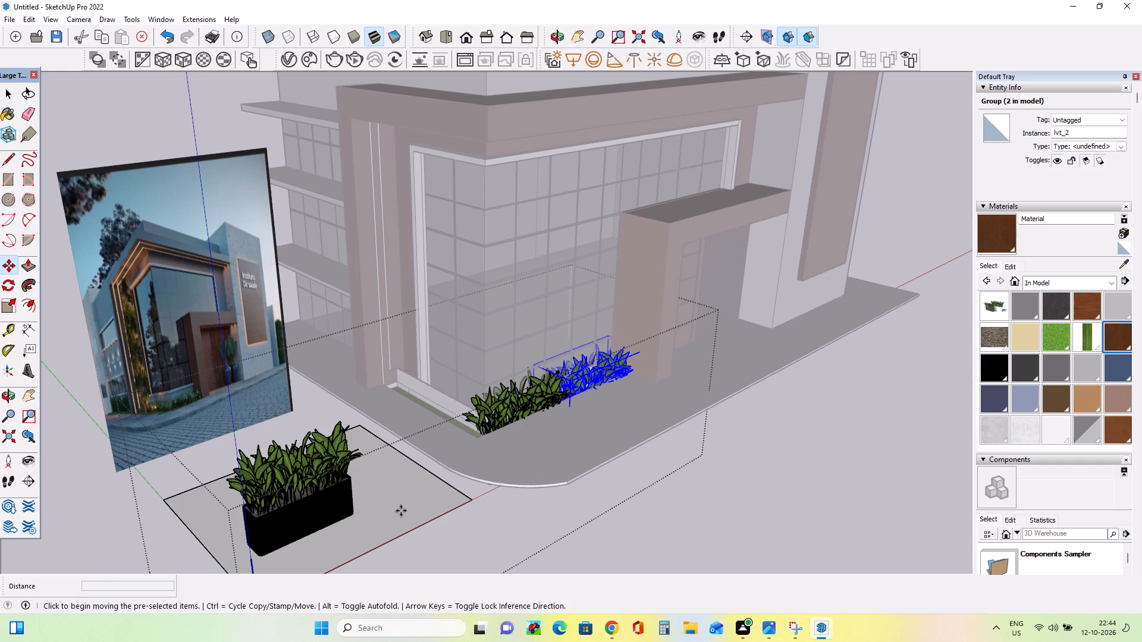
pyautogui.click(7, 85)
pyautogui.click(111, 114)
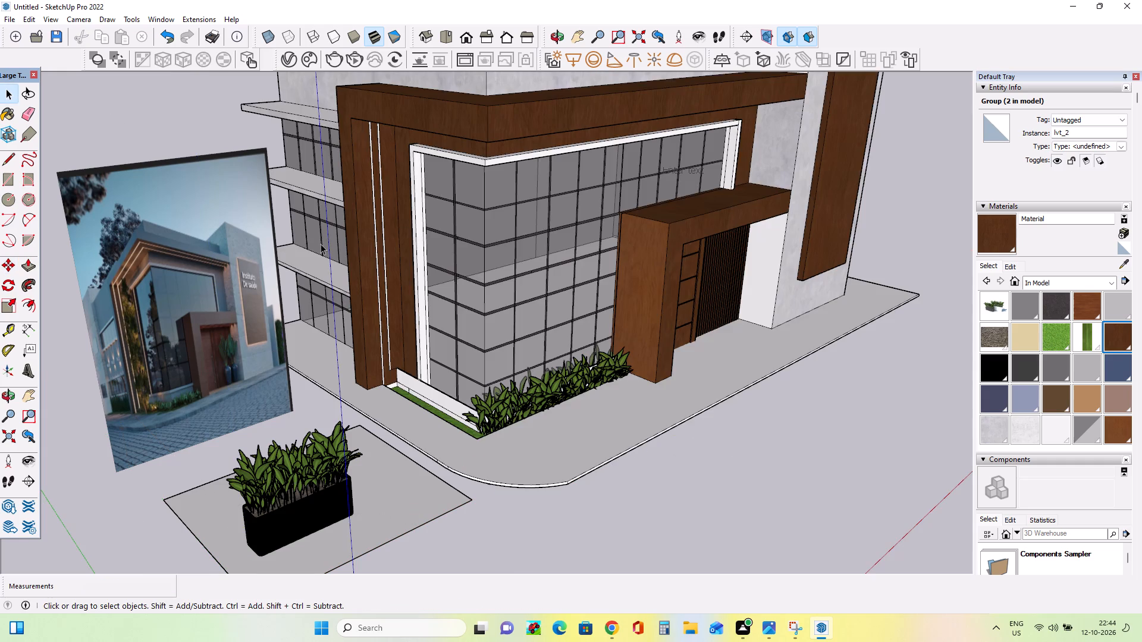
# Within the plant component, rotate the black planter group horizontally by about 83° toward the direction of the side grass strip.
pyautogui.moveTo(510, 393); pyautogui.dragTo(486, 377, button='middle')
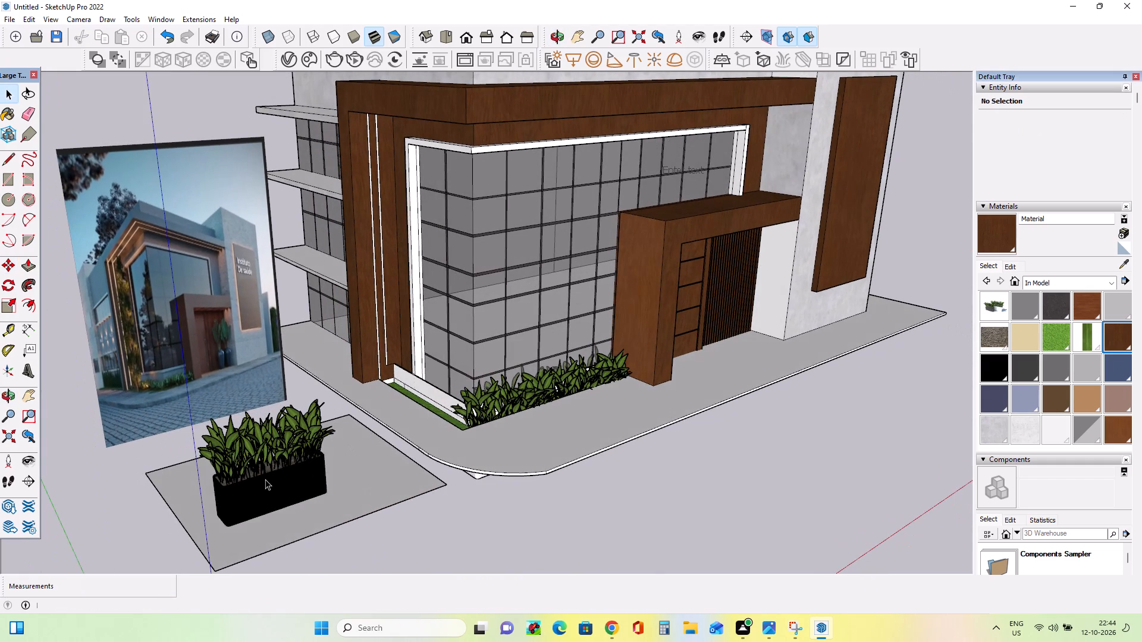
pyautogui.click(258, 484)
pyautogui.rightClick(267, 475)
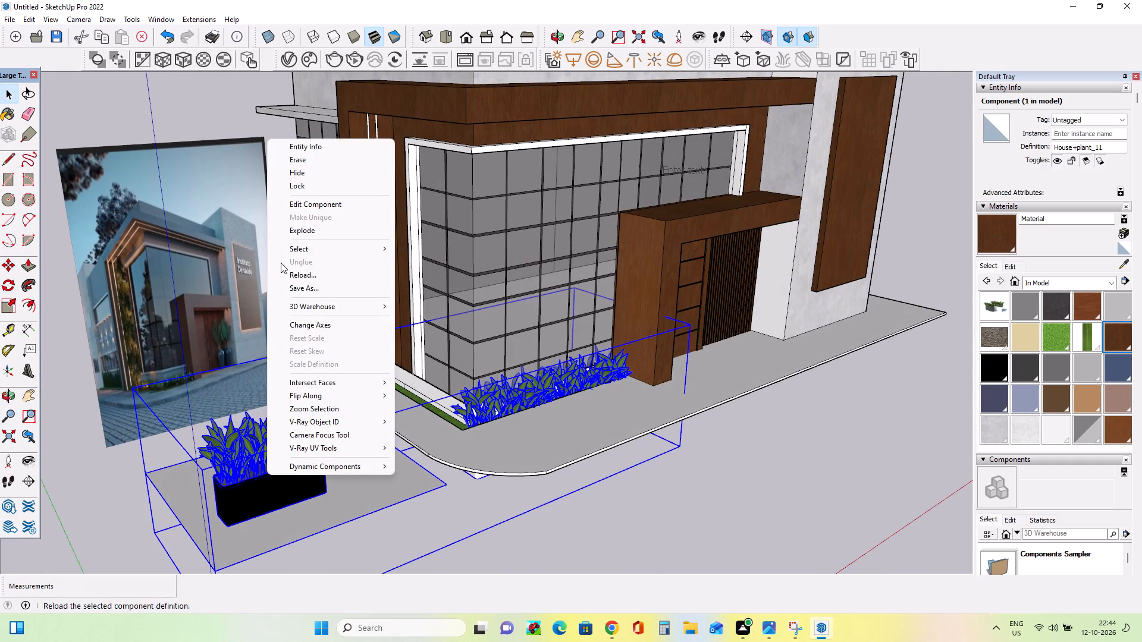
pyautogui.click(302, 207)
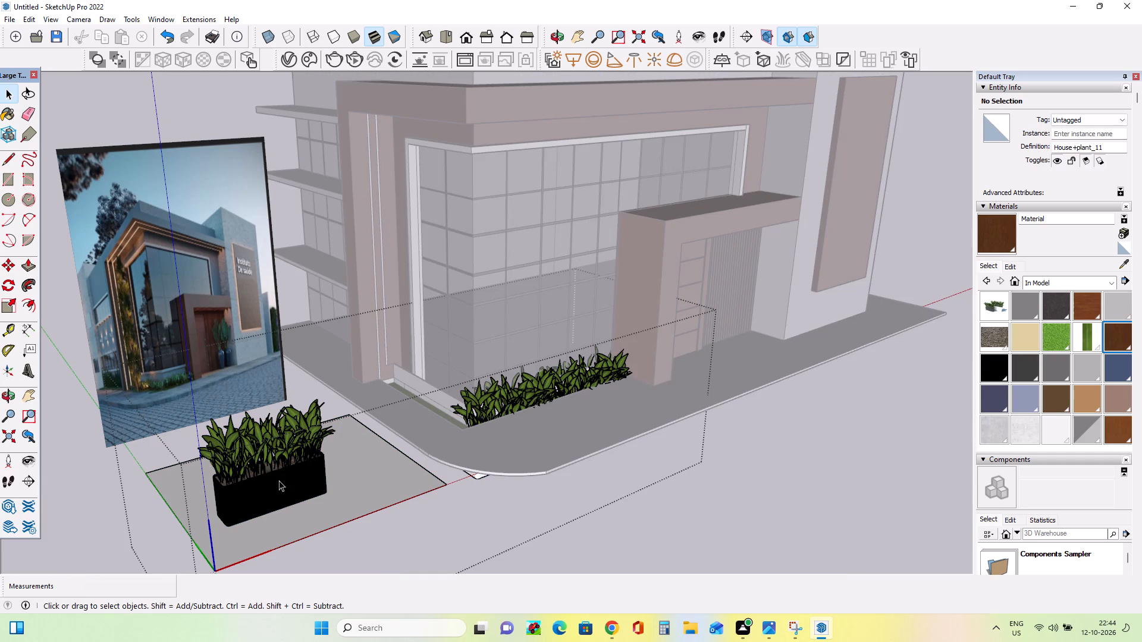
pyautogui.click(279, 480)
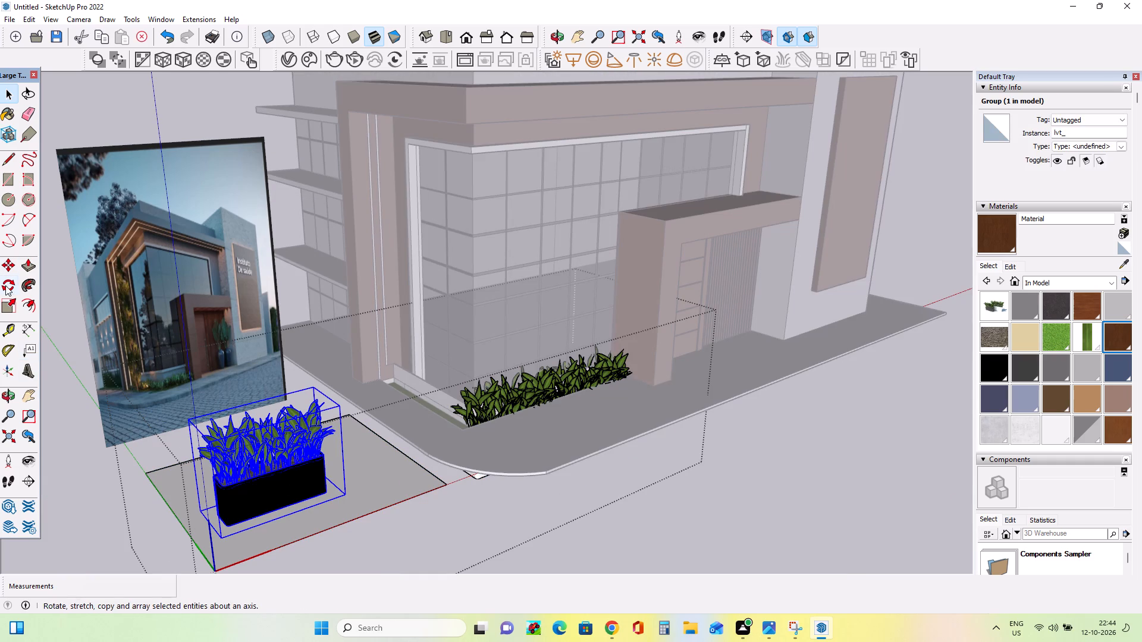
pyautogui.click(5, 285)
pyautogui.click(400, 481)
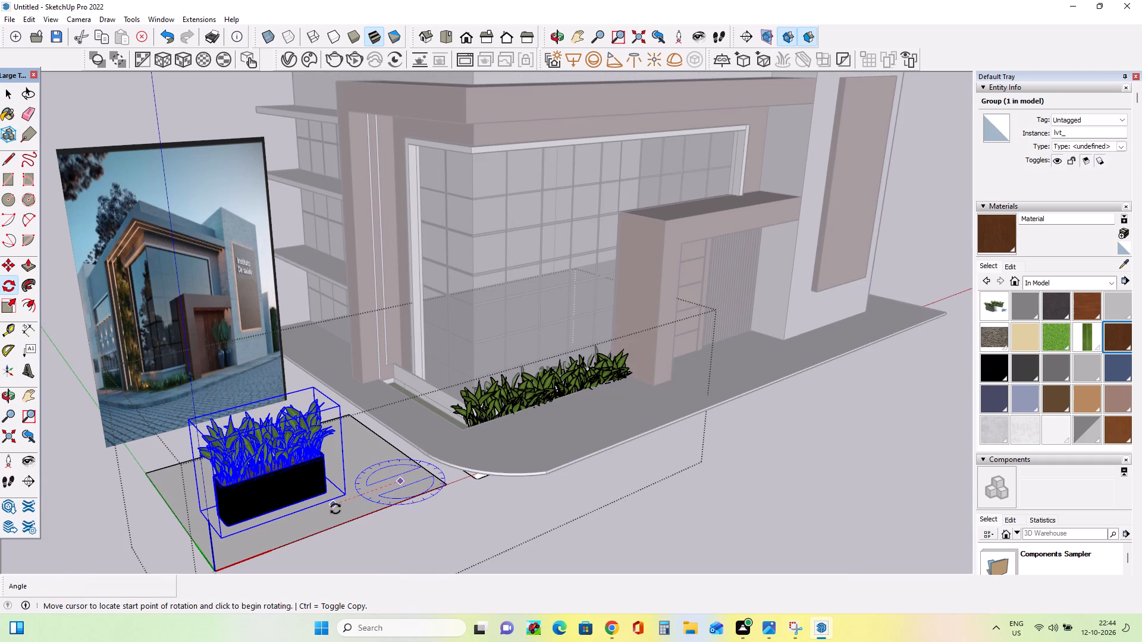
pyautogui.click(336, 510)
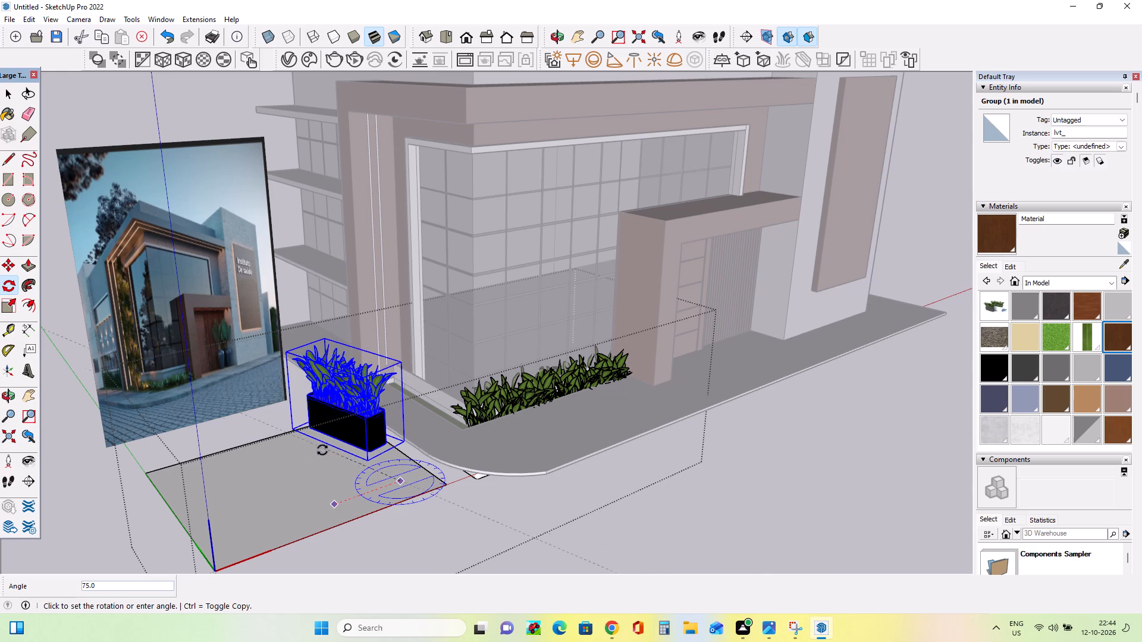
pyautogui.click(340, 446)
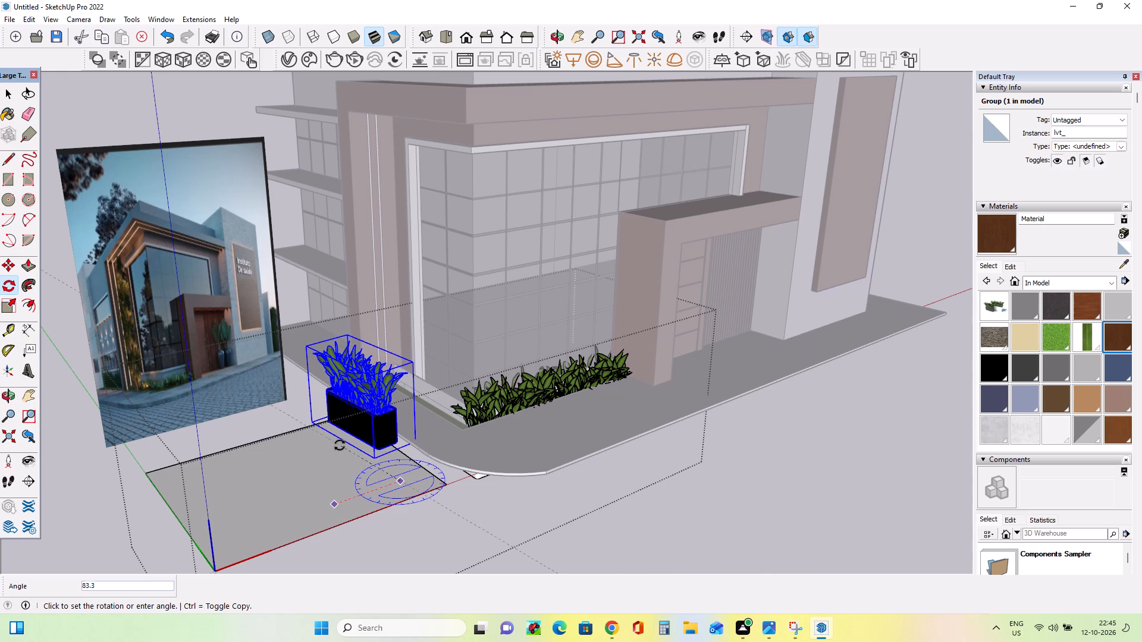
# Move the rotated black planter about 4' 6" onto the side grass strip and shift it into line beside the front plants.
pyautogui.moveTo(303, 478); pyautogui.dragTo(500, 522, button='middle')
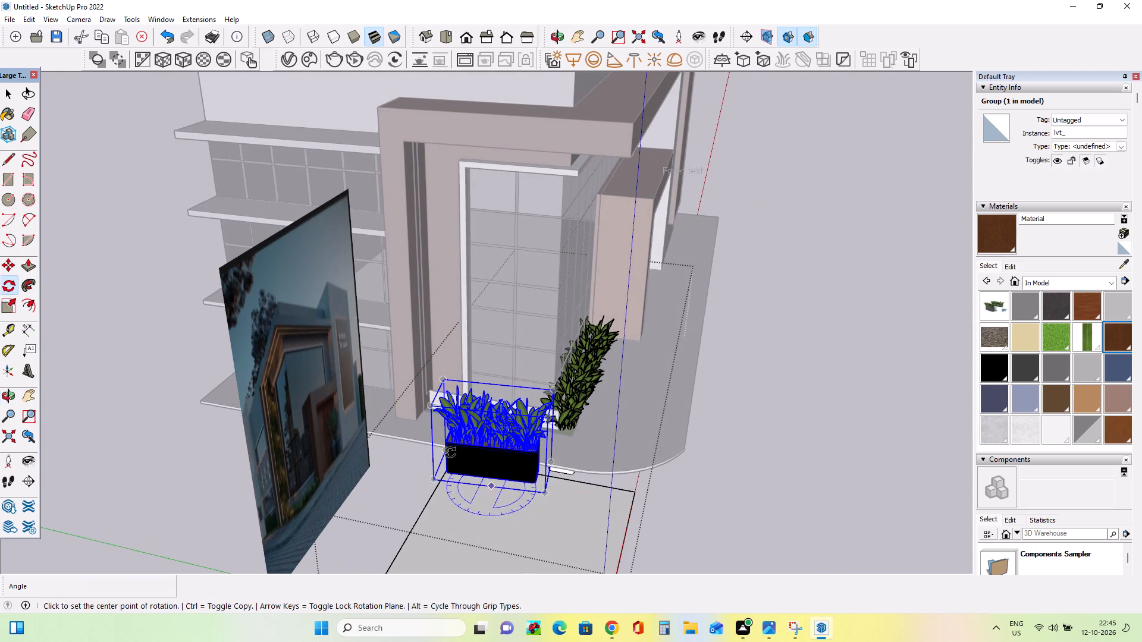
pyautogui.click(5, 263)
pyautogui.click(485, 485)
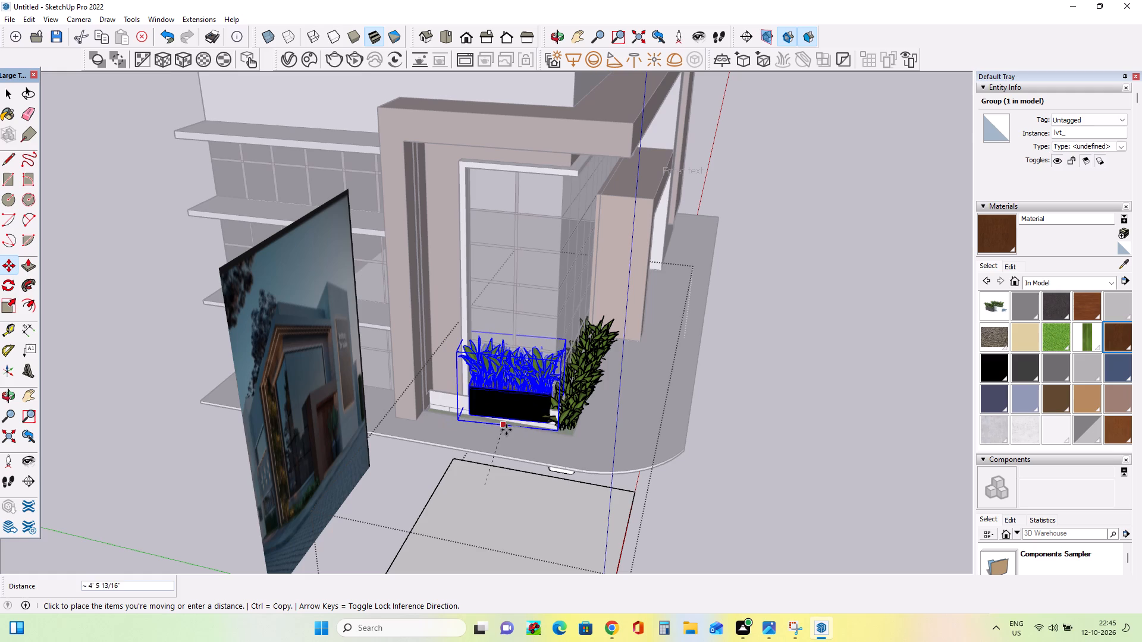
pyautogui.click(493, 427)
pyautogui.moveTo(541, 501); pyautogui.dragTo(572, 526, button='middle')
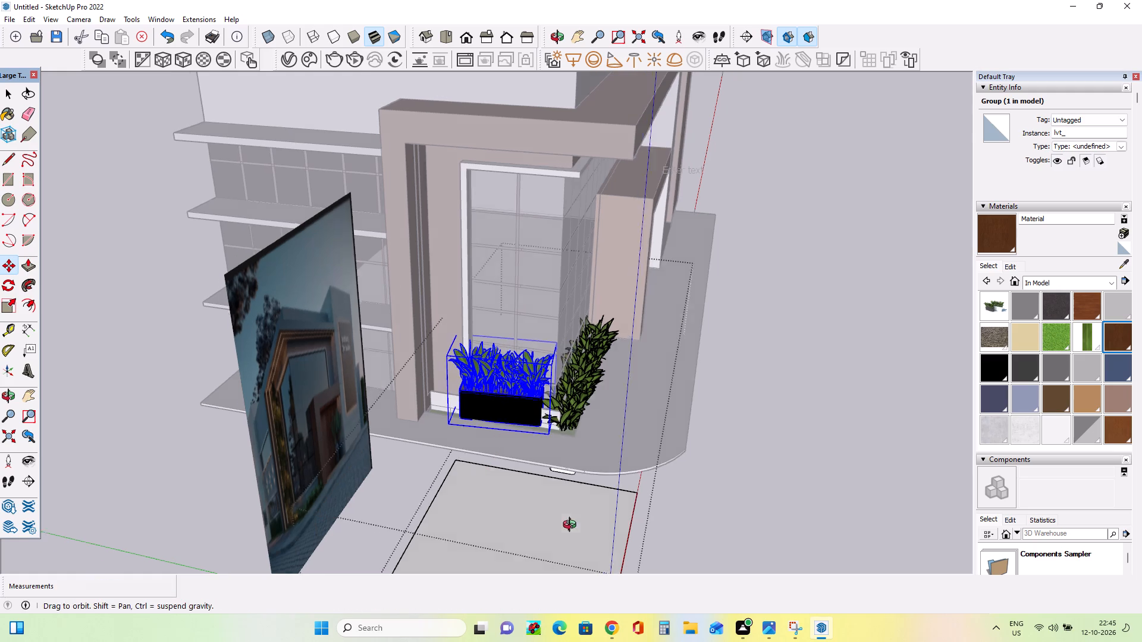
pyautogui.moveTo(572, 526); pyautogui.dragTo(638, 484, button='middle')
pyautogui.click(531, 398)
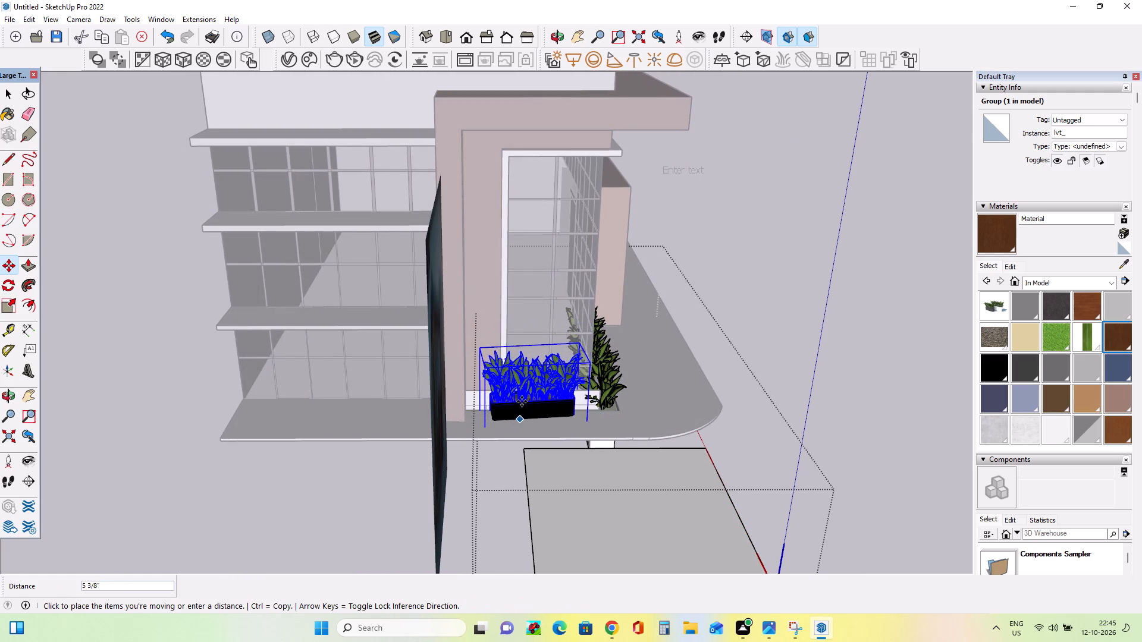
pyautogui.click(526, 398)
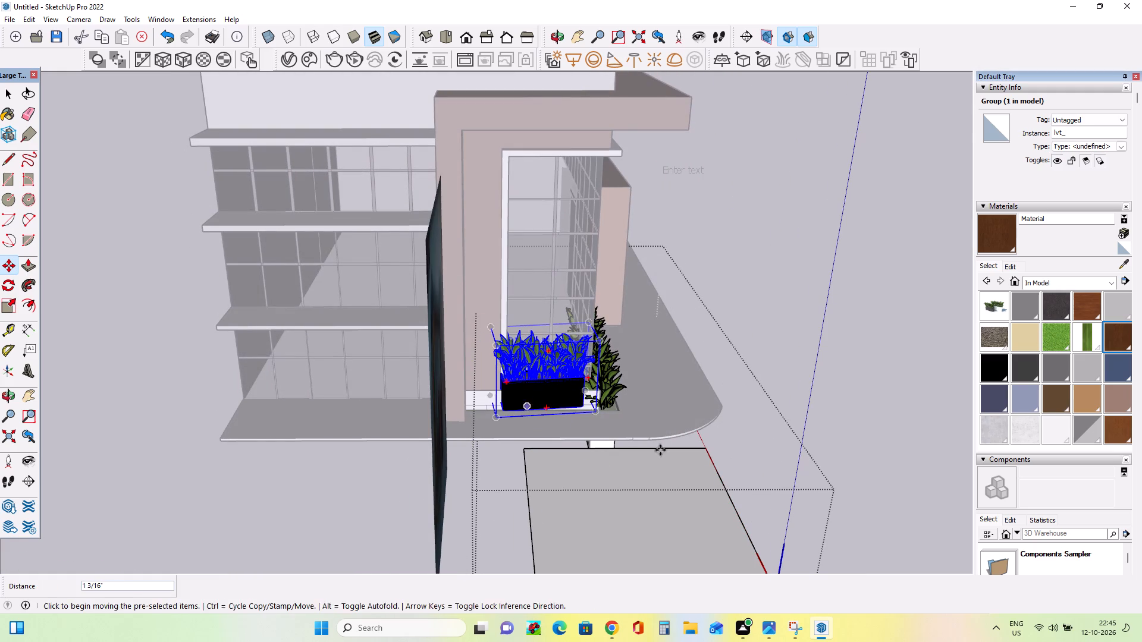
pyautogui.moveTo(701, 449); pyautogui.dragTo(298, 448, button='middle')
pyautogui.click(375, 354)
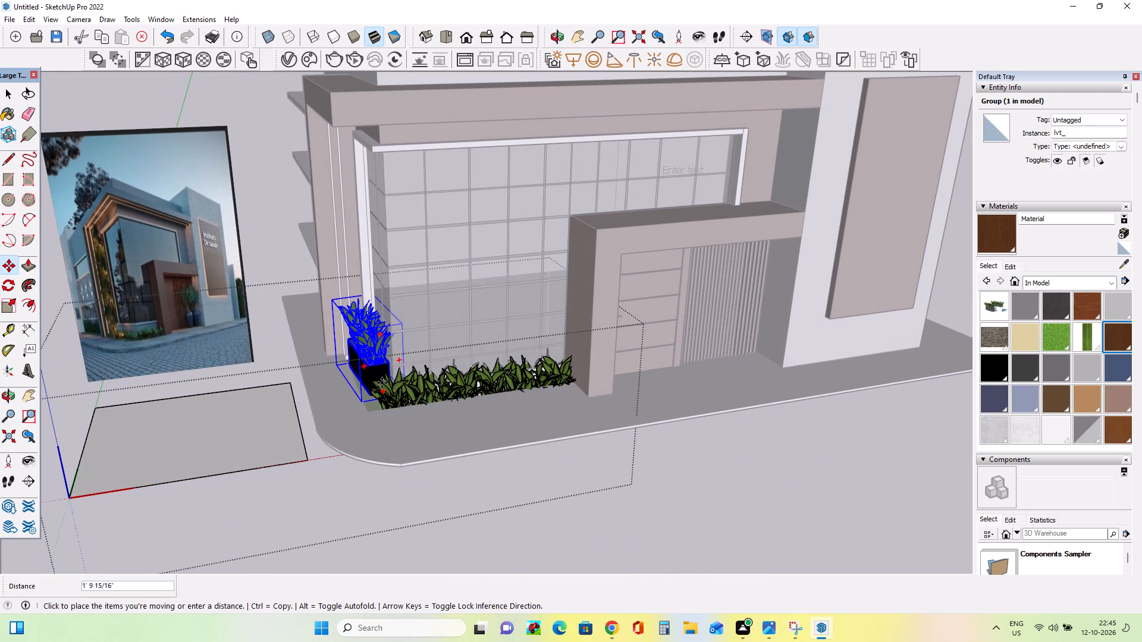
pyautogui.click(366, 358)
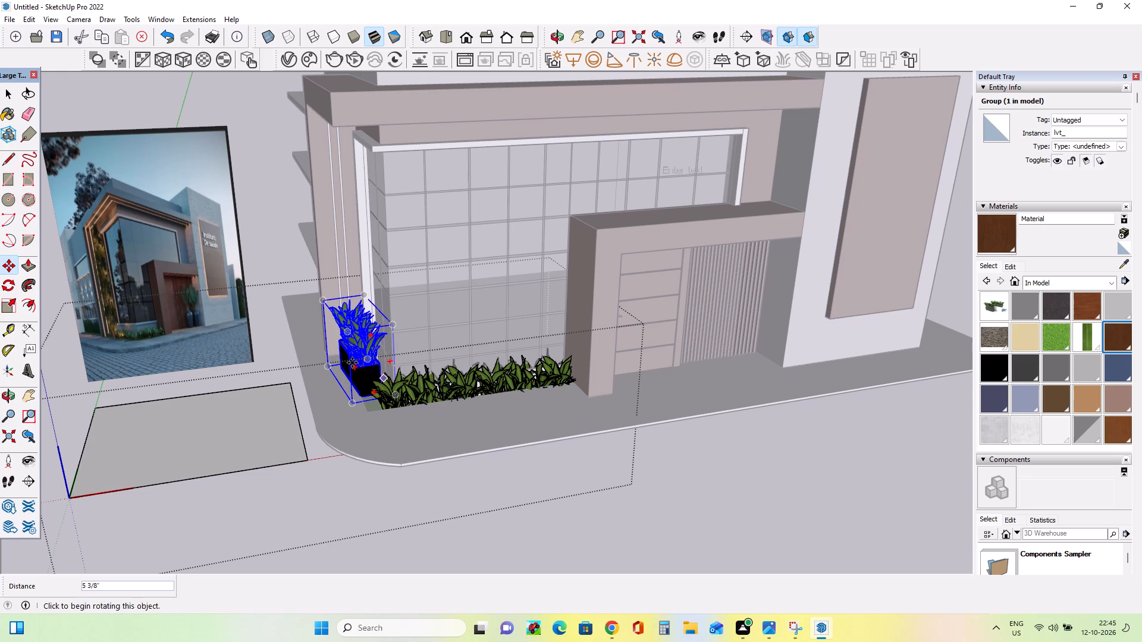
# Sink the black planter below the paving and align it in the side grass strip so only its plants show.
pyautogui.click(352, 361)
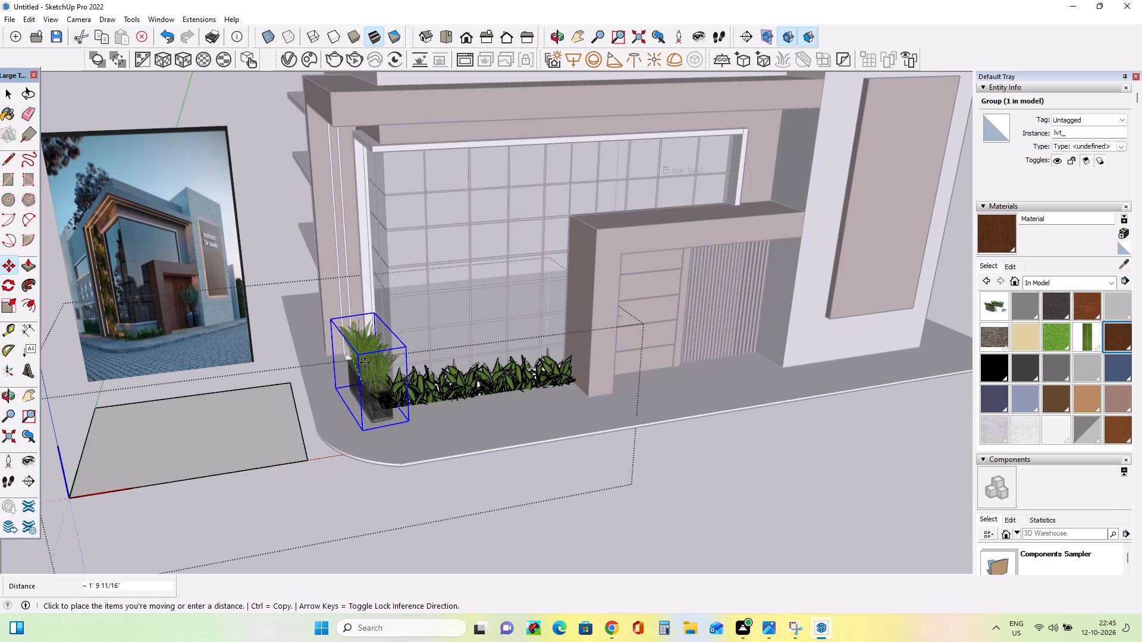
pyautogui.click(358, 372)
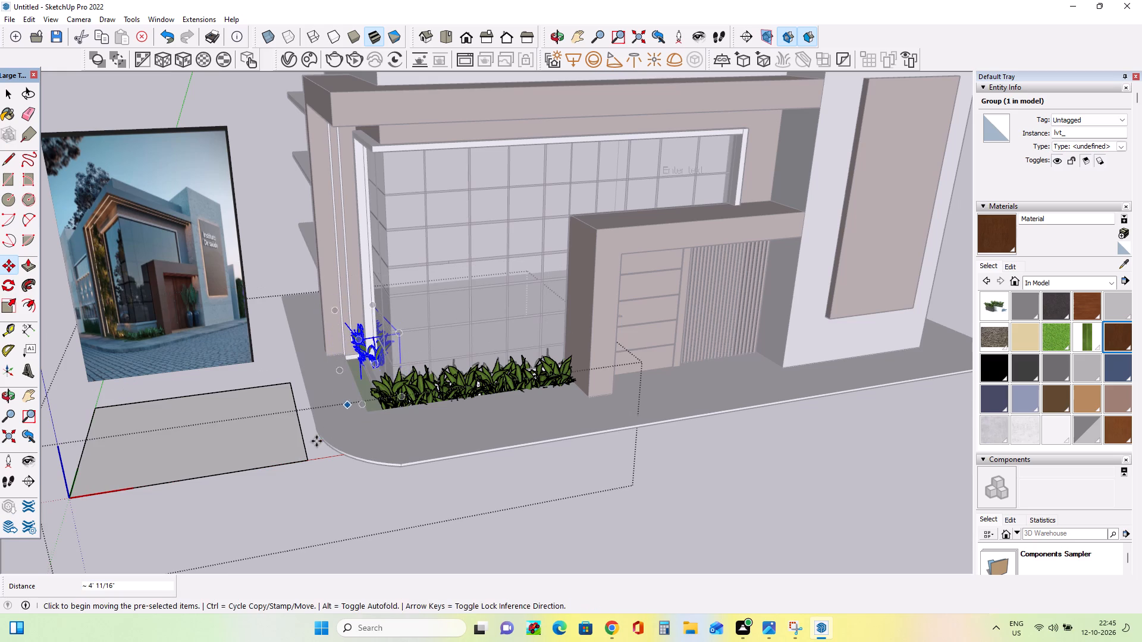
pyautogui.moveTo(319, 439); pyautogui.dragTo(642, 426, button='middle')
pyautogui.click(397, 399)
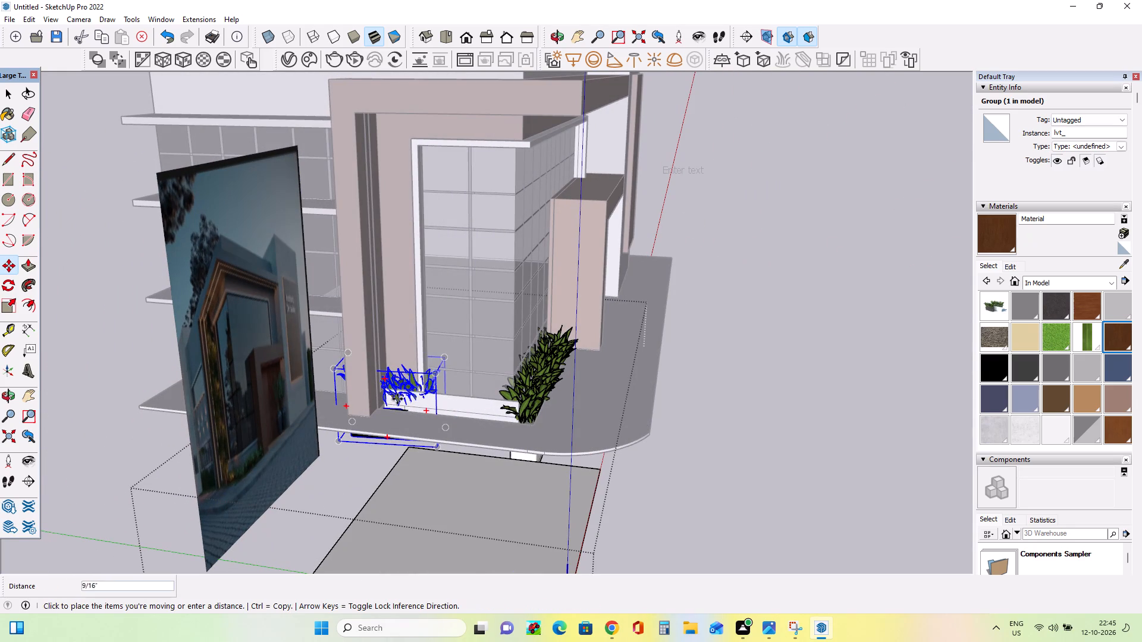
pyautogui.click(465, 404)
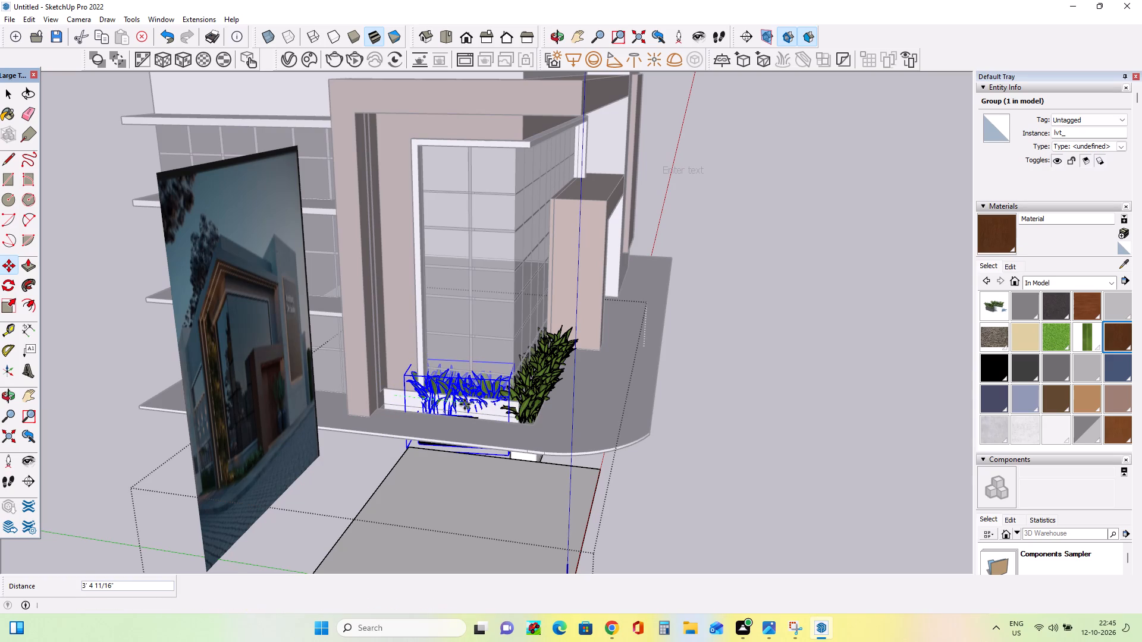
pyautogui.moveTo(518, 448); pyautogui.dragTo(551, 478, button='middle')
pyautogui.click(482, 419)
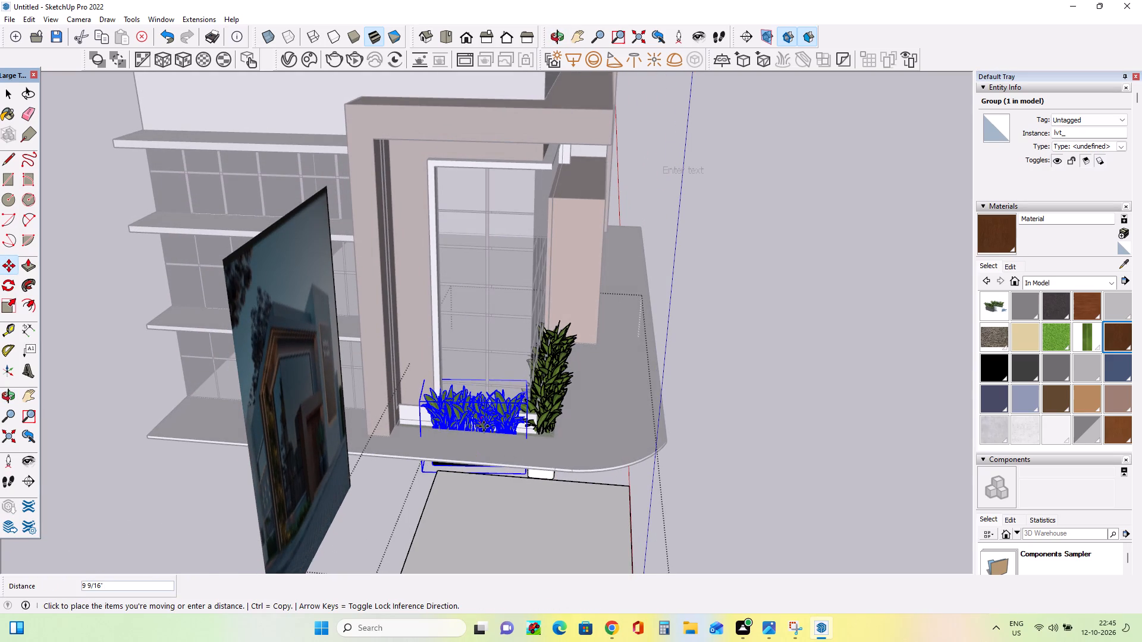
pyautogui.click(484, 425)
# Check the plants around the glazed corner against the facade and close the plant component.
pyautogui.moveTo(605, 465); pyautogui.dragTo(397, 457, button='middle')
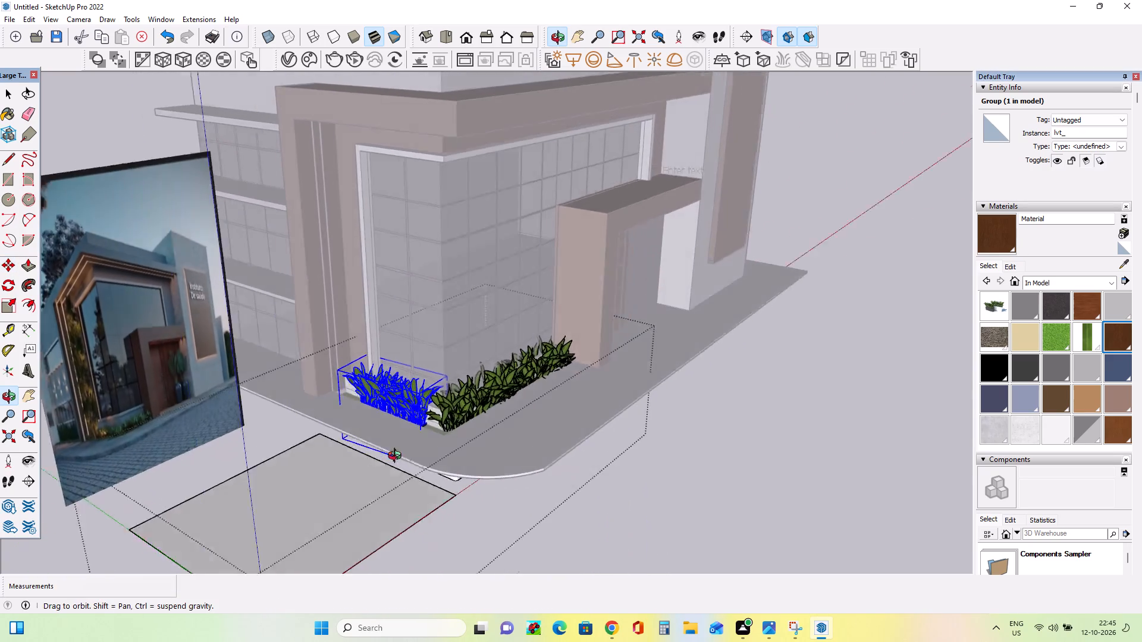
pyautogui.moveTo(397, 457); pyautogui.dragTo(237, 455, button='middle')
pyautogui.moveTo(430, 427); pyautogui.dragTo(365, 445, button='middle')
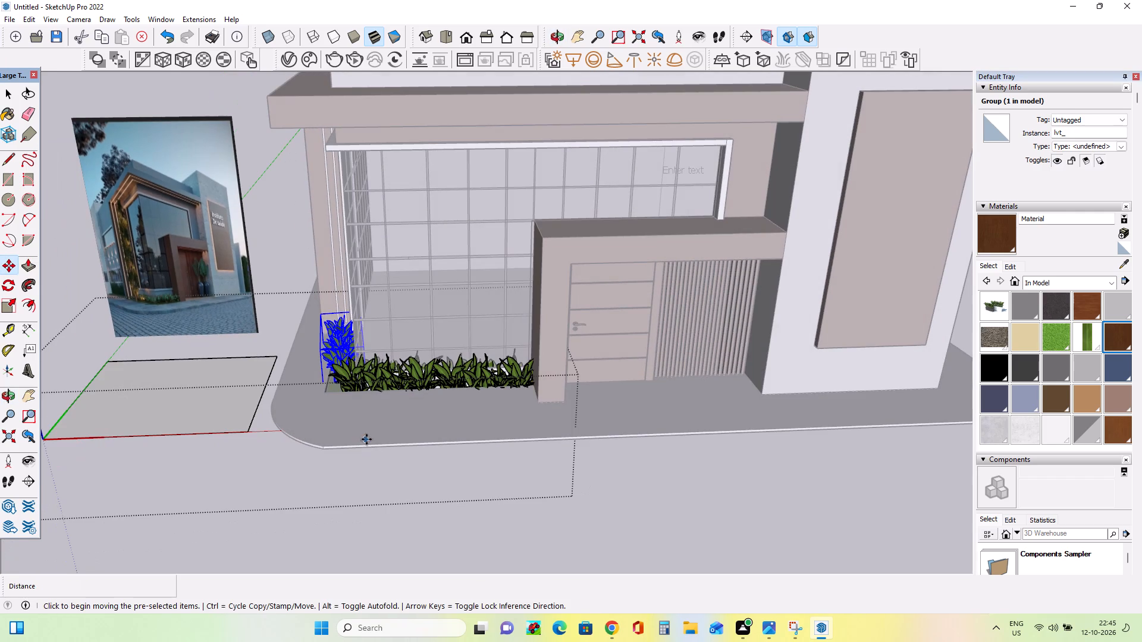
pyautogui.moveTo(371, 441); pyautogui.dragTo(393, 406, button='middle')
pyautogui.scroll(-12, 393, 406)
pyautogui.scroll(8, 647, 284)
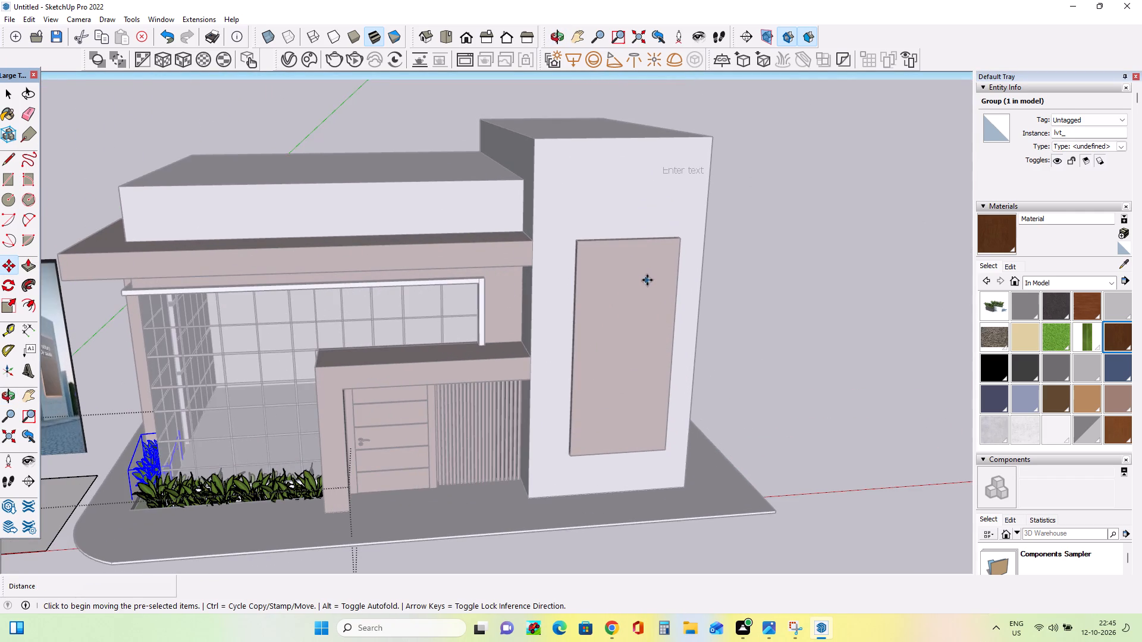
pyautogui.moveTo(650, 280); pyautogui.dragTo(660, 263, button='middle')
pyautogui.scroll(-4, 692, 282)
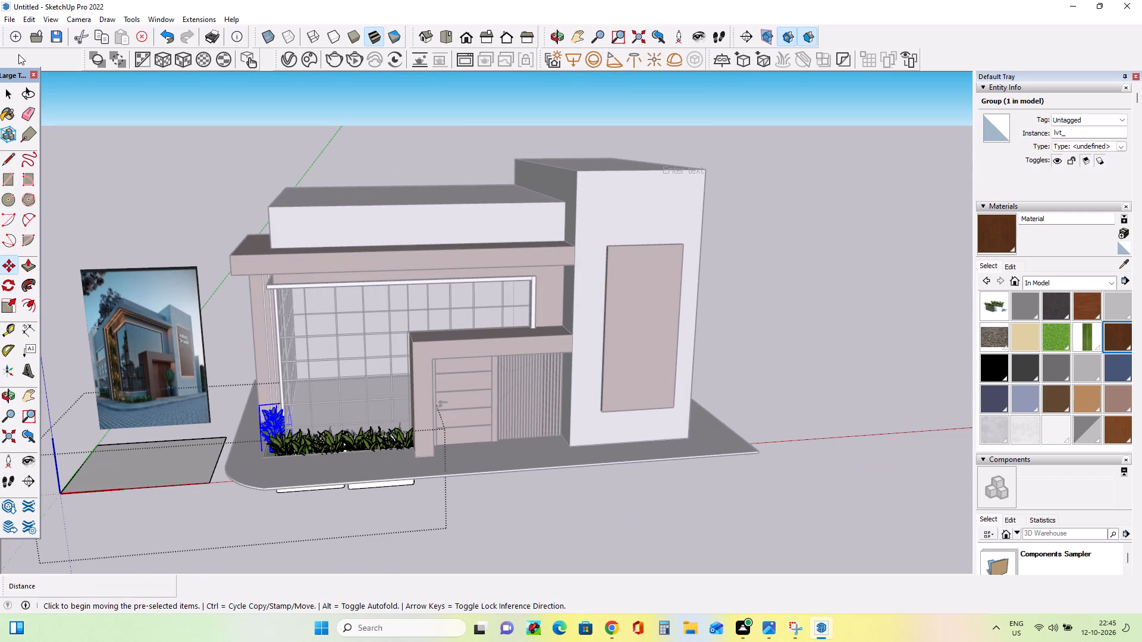
pyautogui.click(11, 90)
pyautogui.click(134, 165)
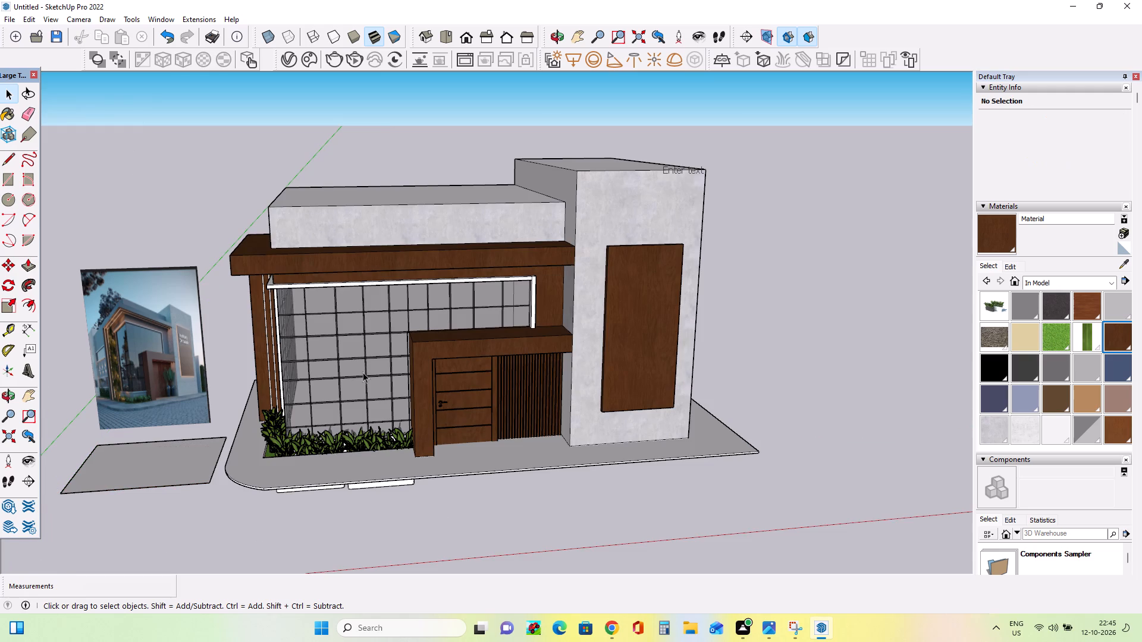
# Paint the paving slab around the building with the Polished Concrete Old material, following the pavement in the reference photo.
pyautogui.moveTo(347, 385); pyautogui.dragTo(495, 366, button='middle')
pyautogui.scroll(4, 349, 471)
pyautogui.moveTo(438, 452); pyautogui.dragTo(375, 486, button='middle')
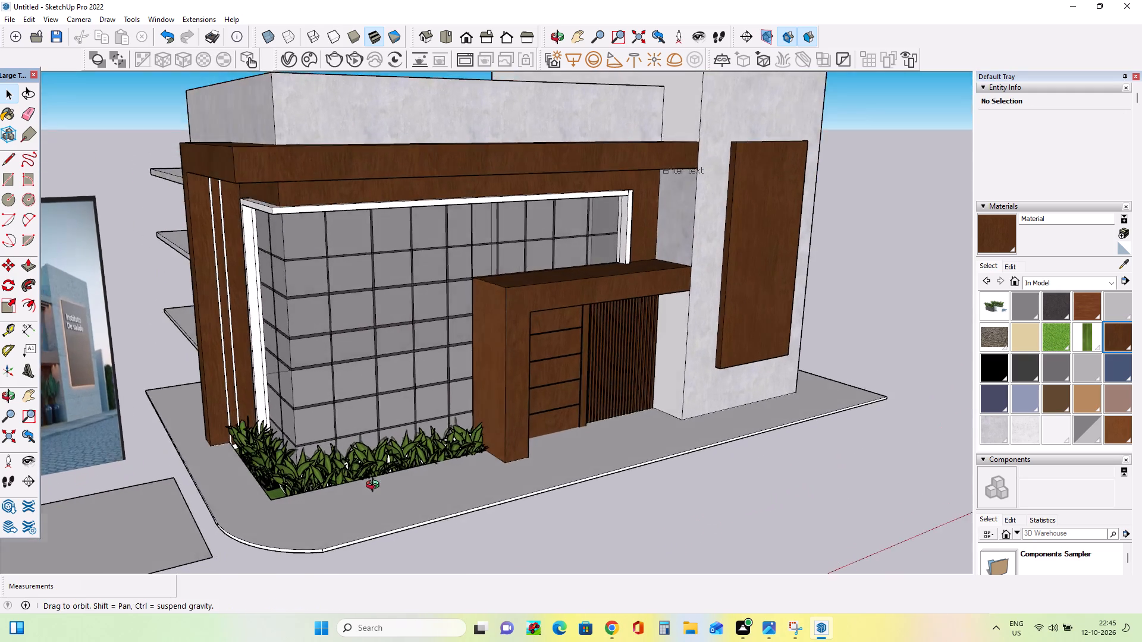
pyautogui.moveTo(375, 486); pyautogui.dragTo(350, 491, button='middle')
pyautogui.moveTo(432, 379); pyautogui.dragTo(435, 416)
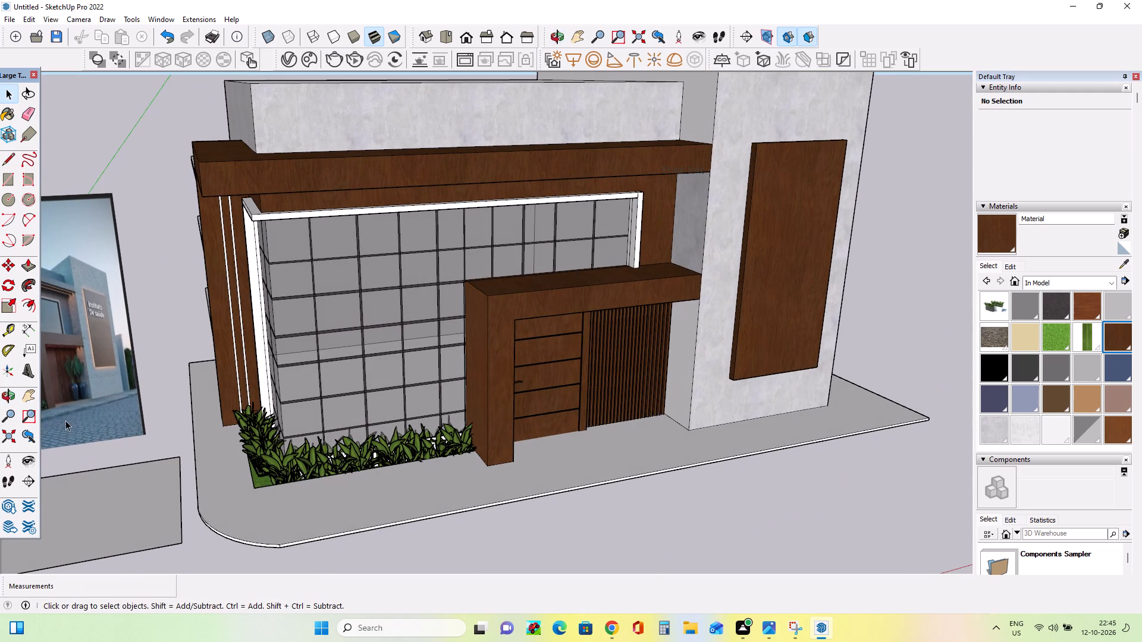
pyautogui.scroll(20, 65, 420)
pyautogui.scroll(1, 65, 420)
pyautogui.moveTo(184, 370); pyautogui.dragTo(186, 387, button='middle')
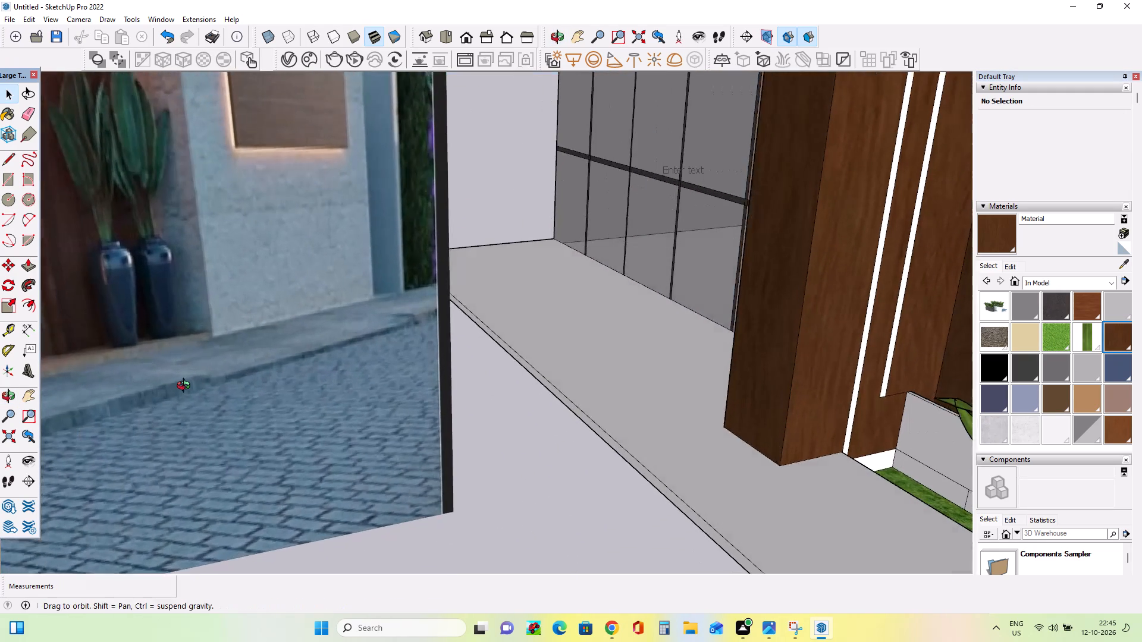
pyautogui.moveTo(186, 387); pyautogui.dragTo(182, 392, button='middle')
pyautogui.scroll(-4, 172, 385)
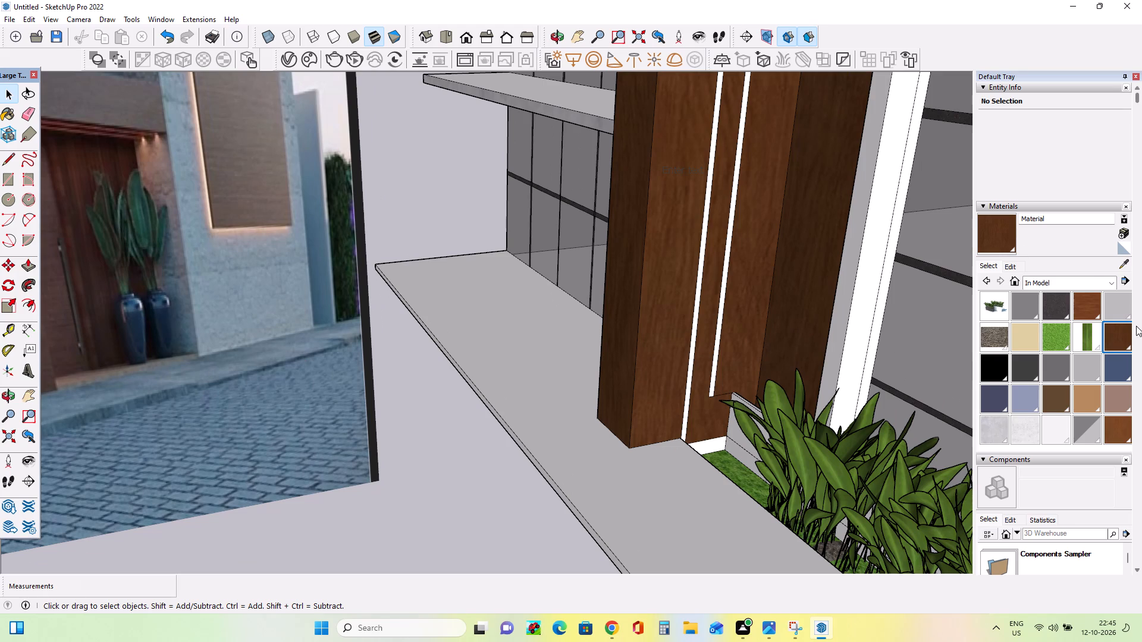
pyautogui.click(1027, 433)
pyautogui.click(692, 514)
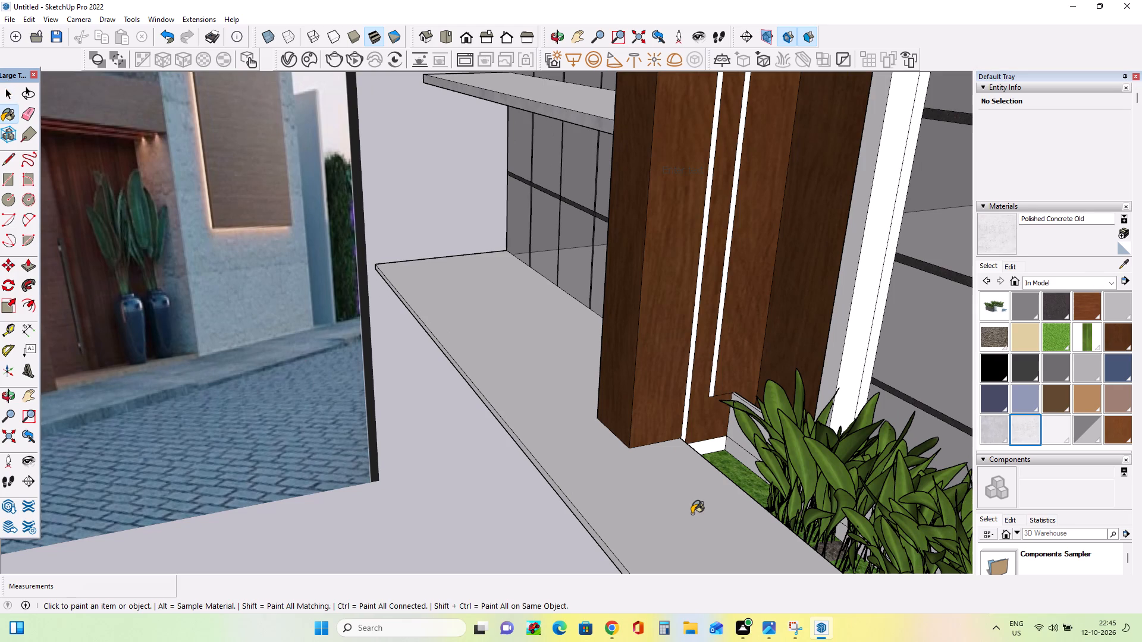
pyautogui.moveTo(589, 502); pyautogui.dragTo(604, 498, button='middle')
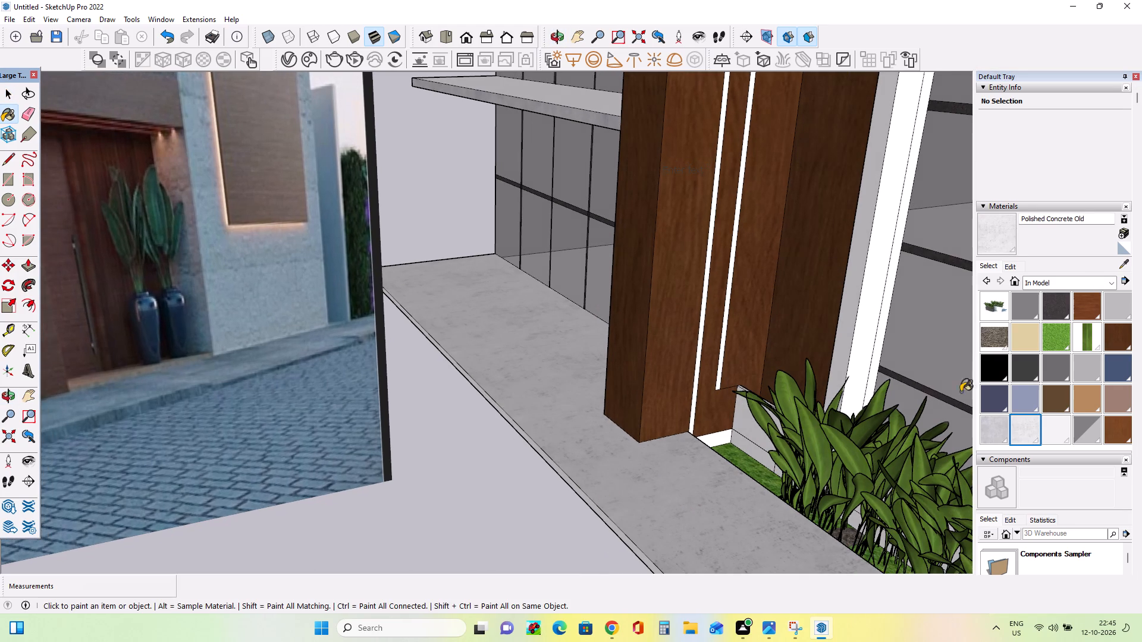
# Examine the paved and planted glazed corner alongside the reference photo.
pyautogui.scroll(-2, 978, 436)
pyautogui.scroll(-2, 770, 437)
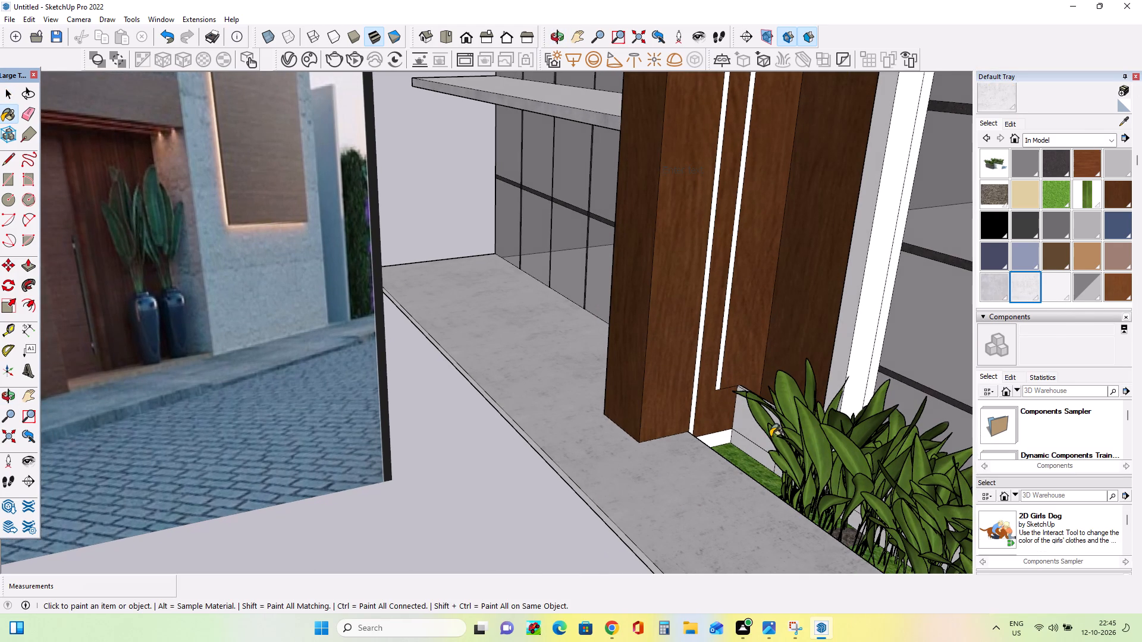
pyautogui.scroll(-1, 770, 437)
pyautogui.scroll(-12, 664, 453)
pyautogui.moveTo(897, 460); pyautogui.dragTo(815, 436, button='middle')
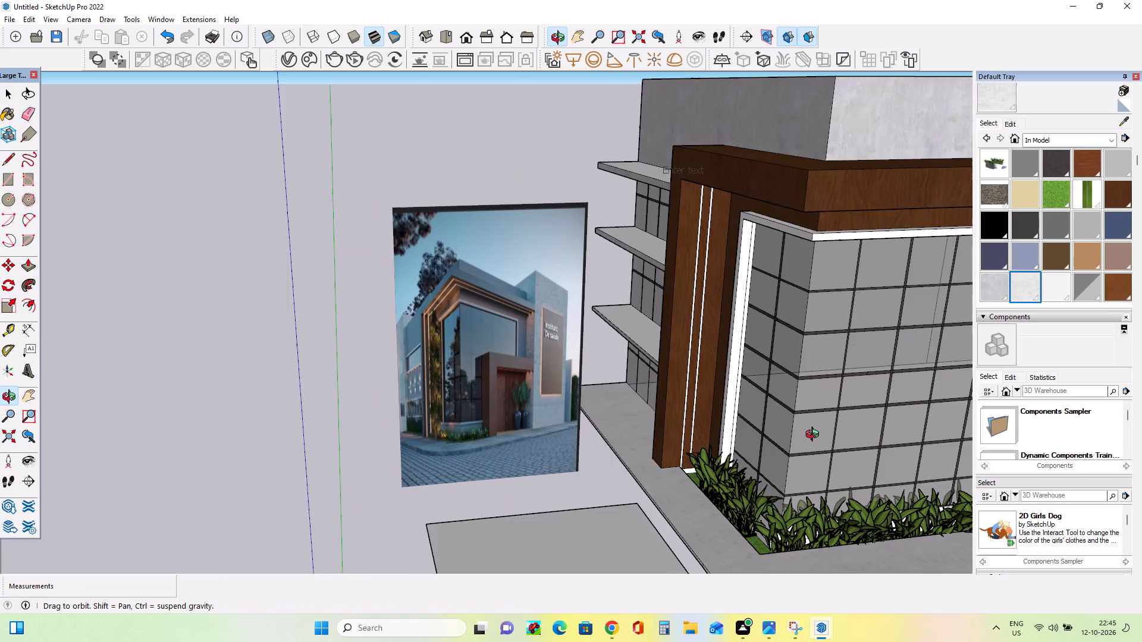
pyautogui.moveTo(815, 436); pyautogui.dragTo(807, 432, button='middle')
pyautogui.scroll(-7, 726, 438)
pyautogui.scroll(6, 846, 558)
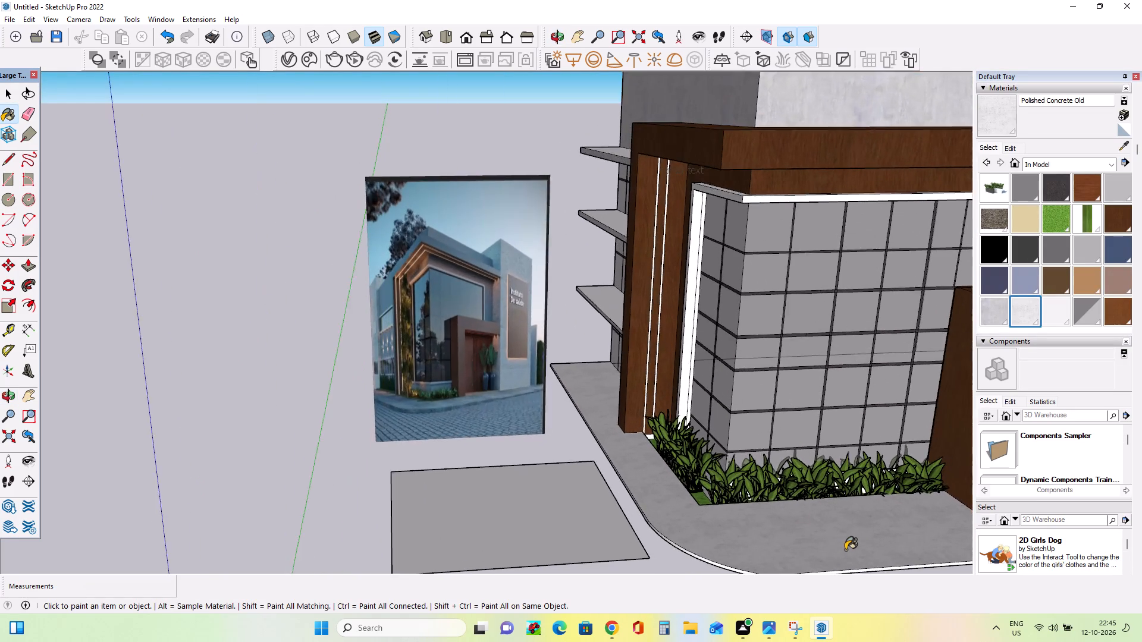
pyautogui.scroll(2, 845, 550)
pyautogui.scroll(-8, 779, 517)
pyautogui.moveTo(887, 517); pyautogui.dragTo(846, 514, button='middle')
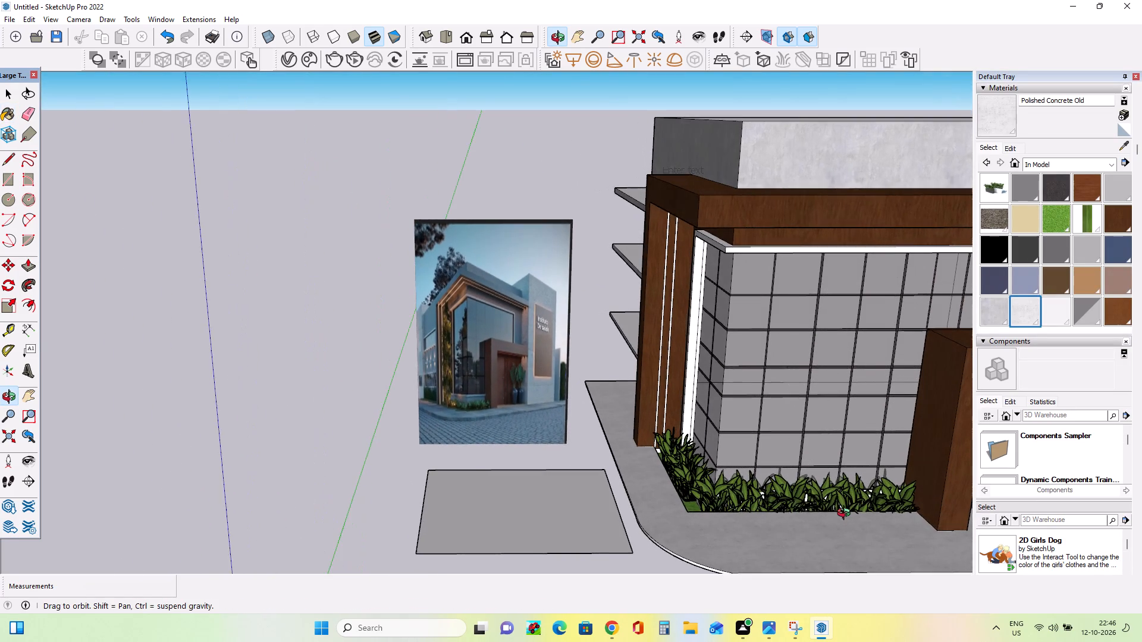
pyautogui.moveTo(846, 514); pyautogui.dragTo(845, 513, button='middle')
pyautogui.scroll(-4, 700, 490)
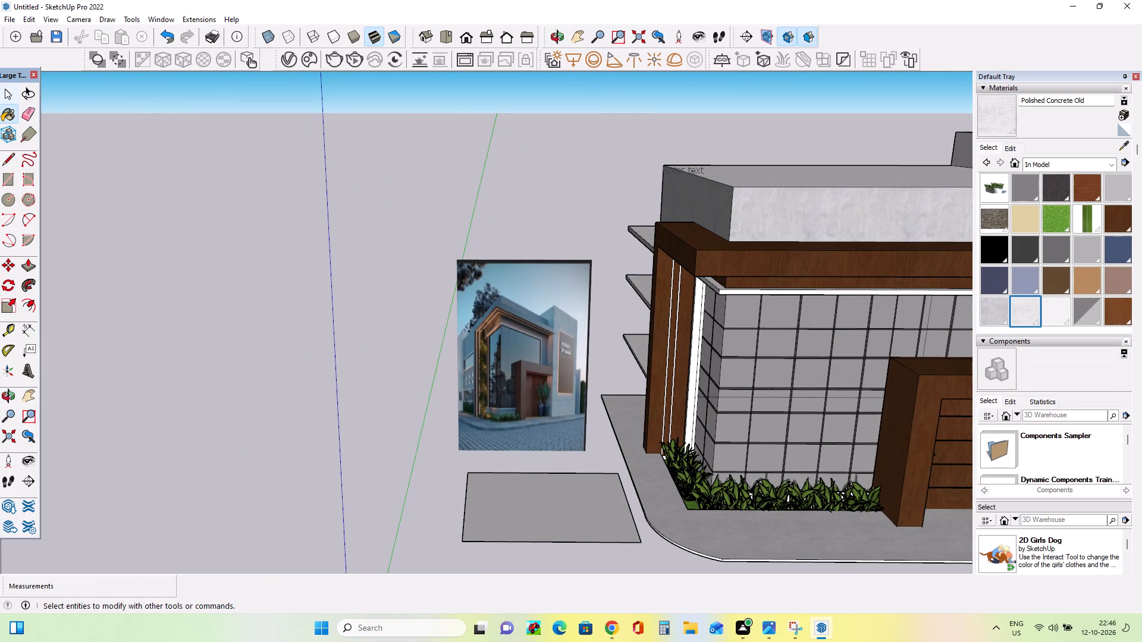
# Open the plant component for editing and delete the flat grey rectangle lying in front of the reference photo.
pyautogui.click(5, 89)
pyautogui.click(521, 521)
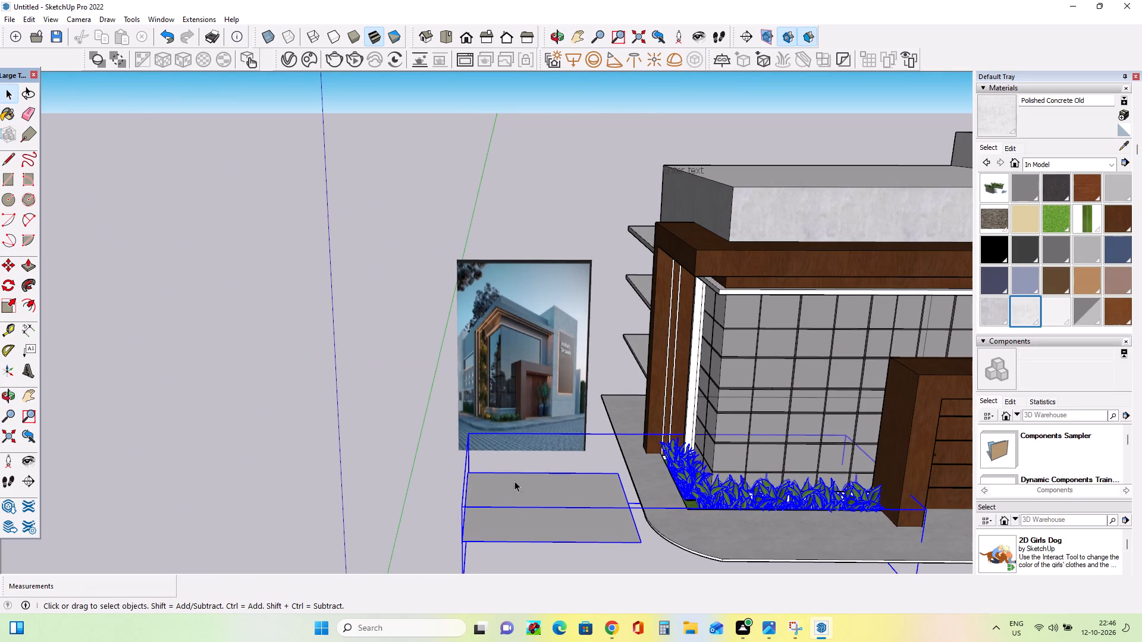
pyautogui.rightClick(514, 481)
pyautogui.click(554, 210)
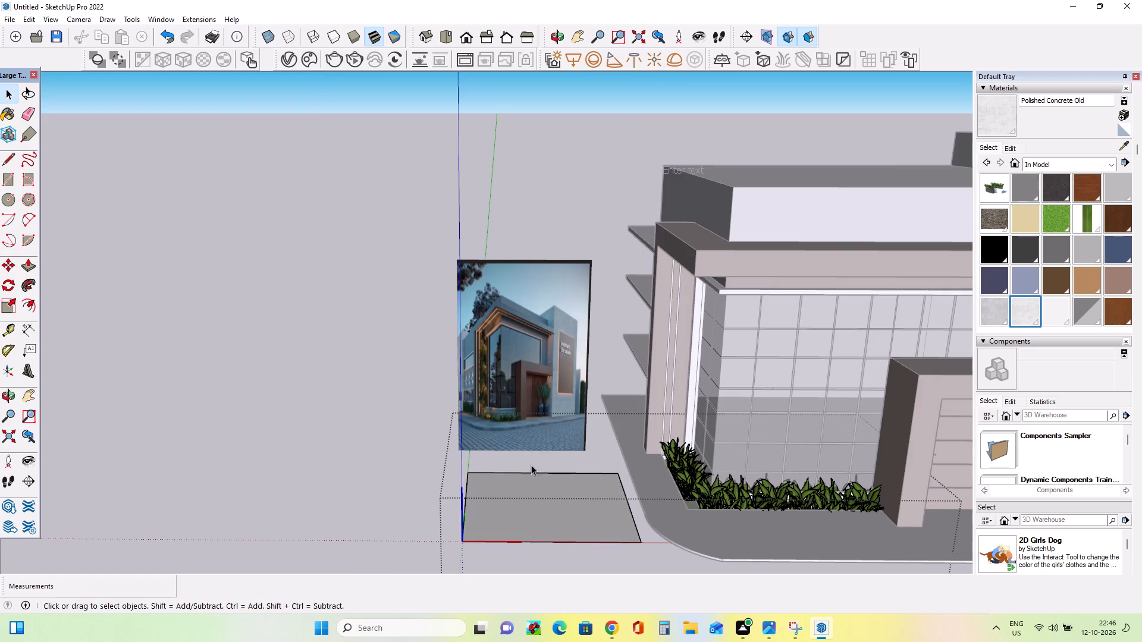
pyautogui.click(535, 491)
pyautogui.press('Delete')
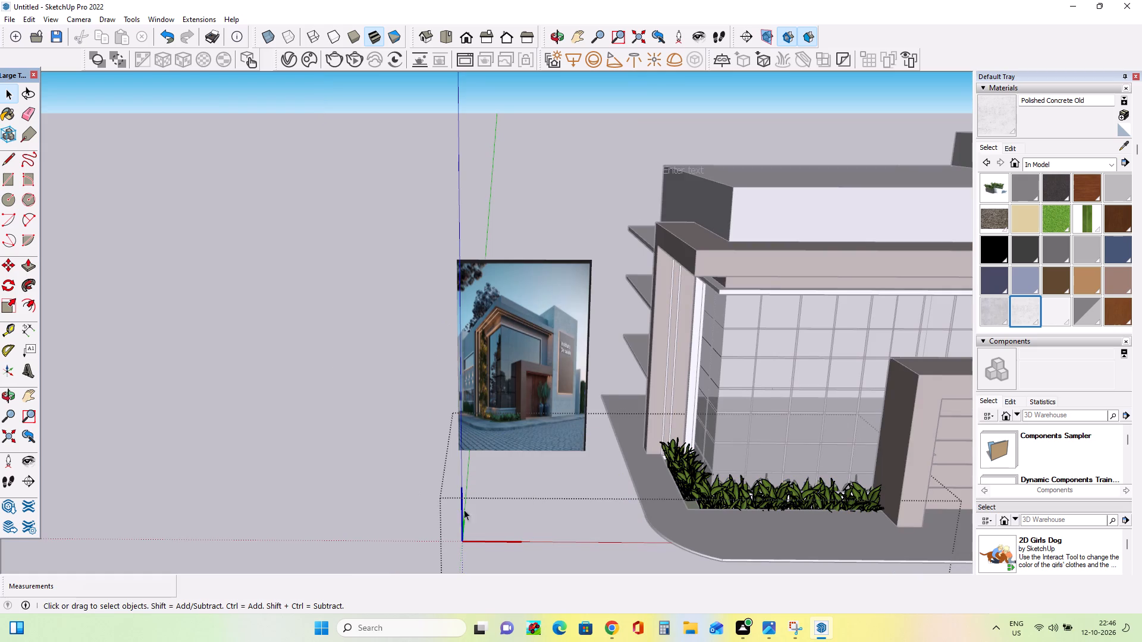
# Draw a large horizontal ground rectangle about 91' by 64' at the base of the building, extending beyond the paving slab and reference photo.
pyautogui.scroll(-17, 473, 514)
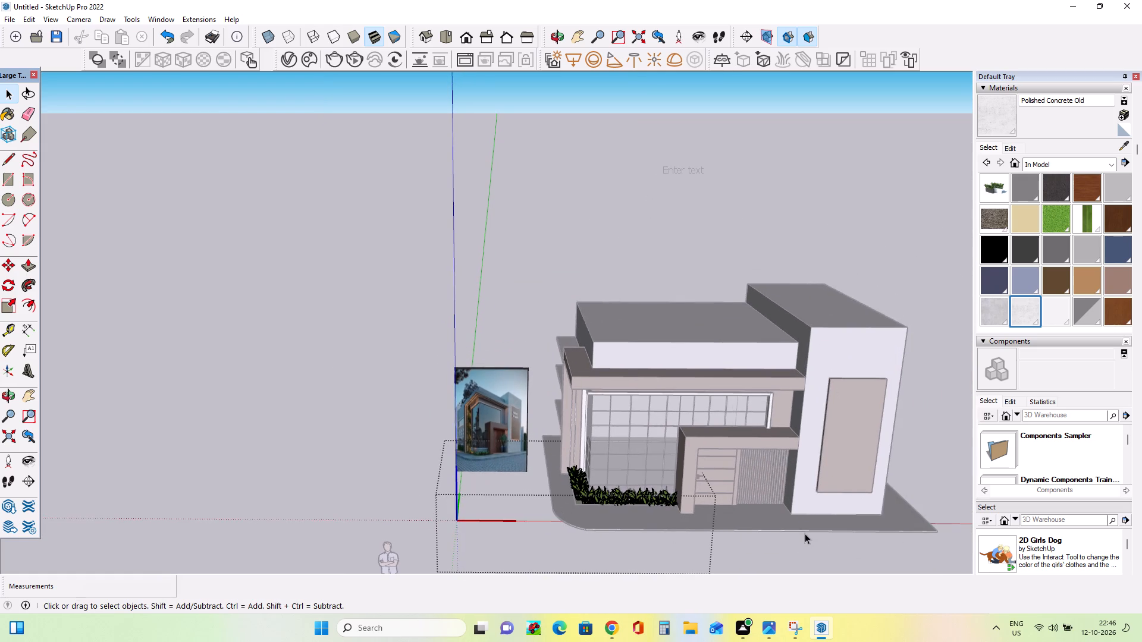
pyautogui.scroll(9, 805, 533)
pyautogui.scroll(4, 174, 454)
pyautogui.scroll(-9, 219, 411)
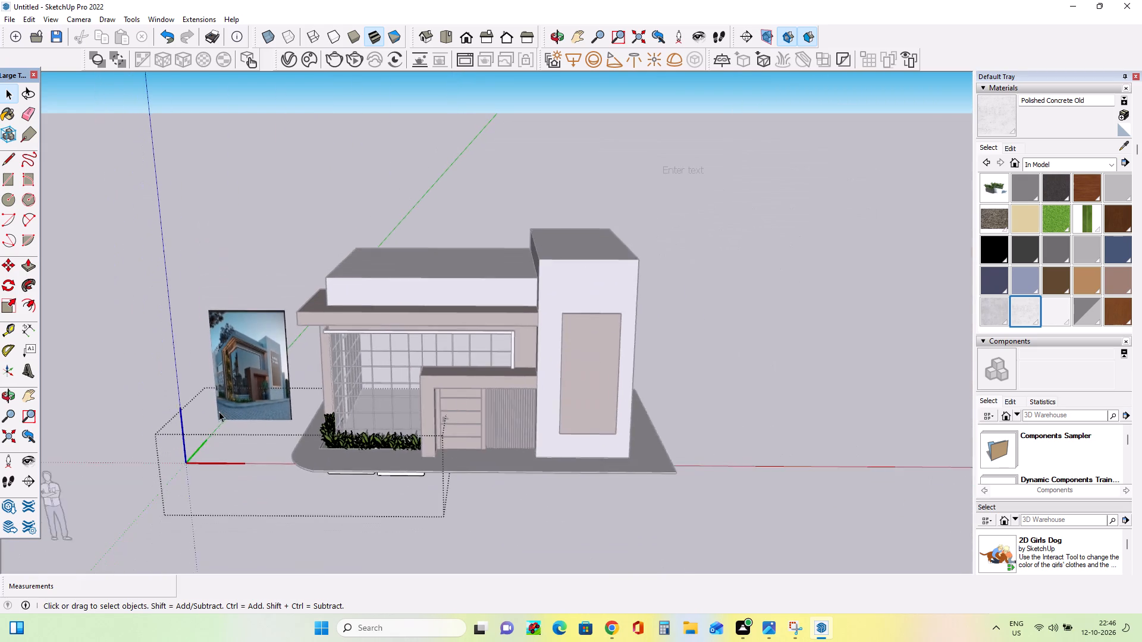
pyautogui.scroll(-3, 219, 411)
pyautogui.moveTo(509, 459); pyautogui.dragTo(538, 523, button='middle')
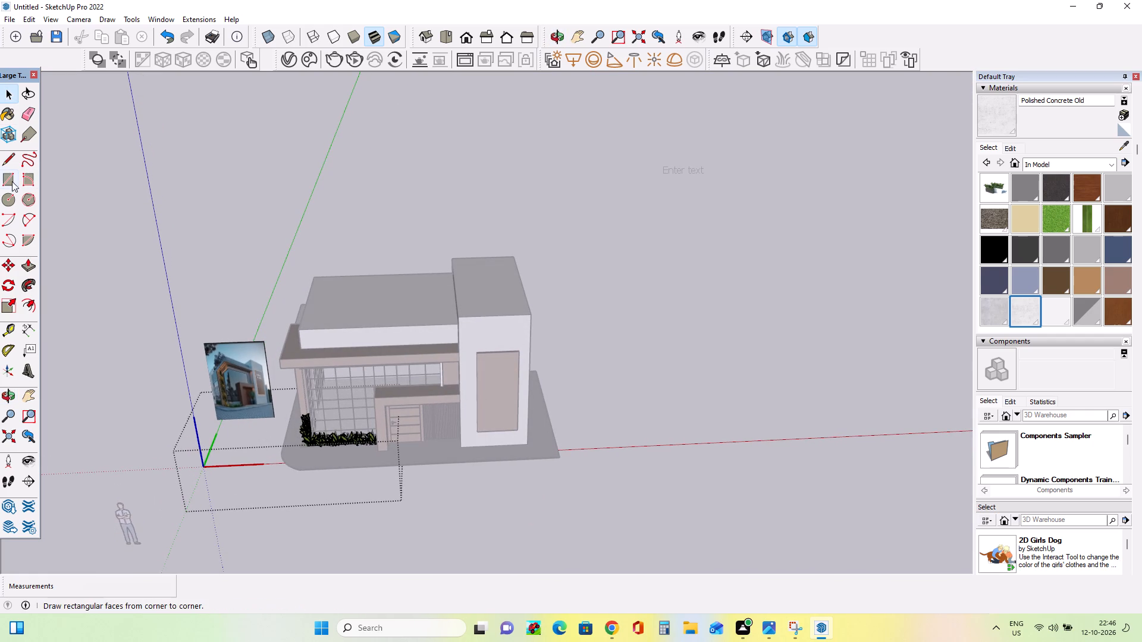
pyautogui.click(5, 174)
pyautogui.moveTo(472, 417); pyautogui.dragTo(489, 78, button='middle')
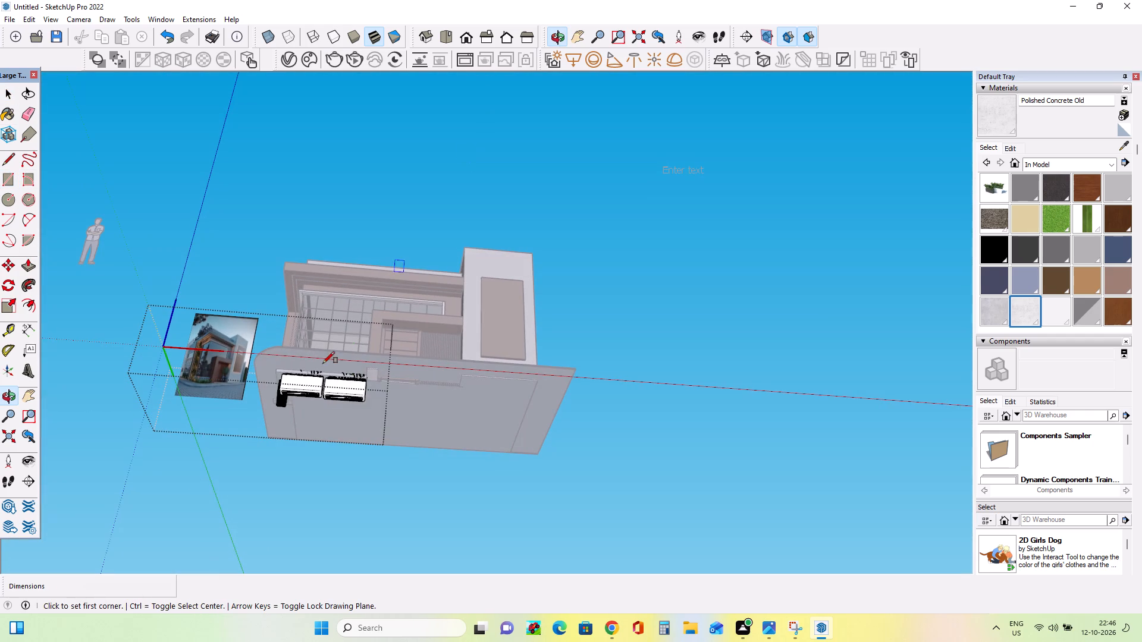
pyautogui.click(97, 283)
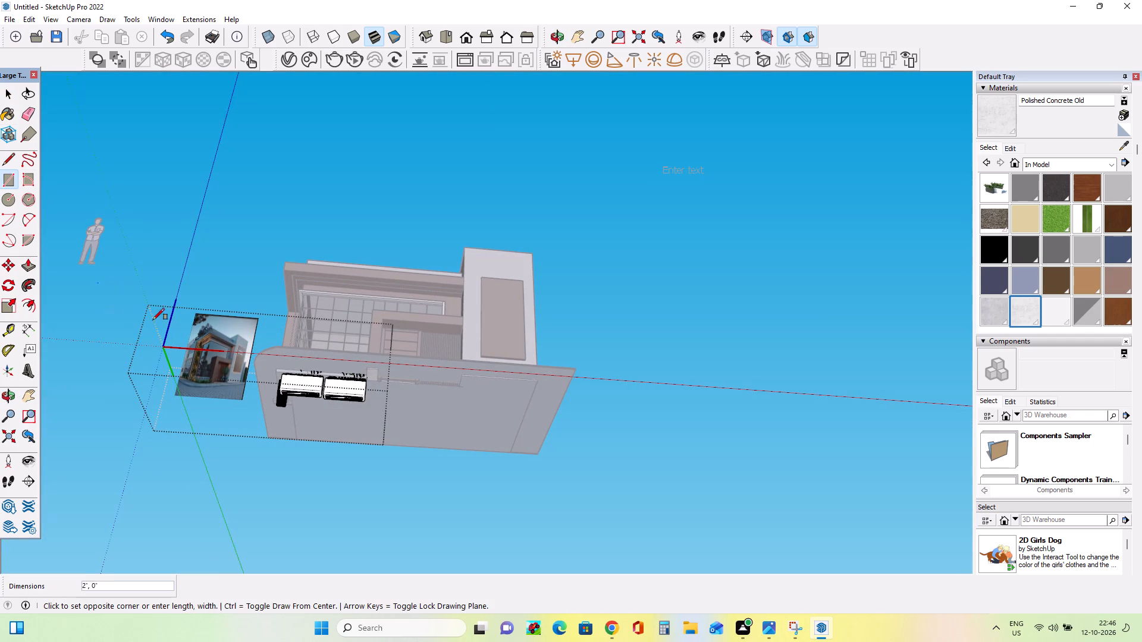
pyautogui.click(726, 543)
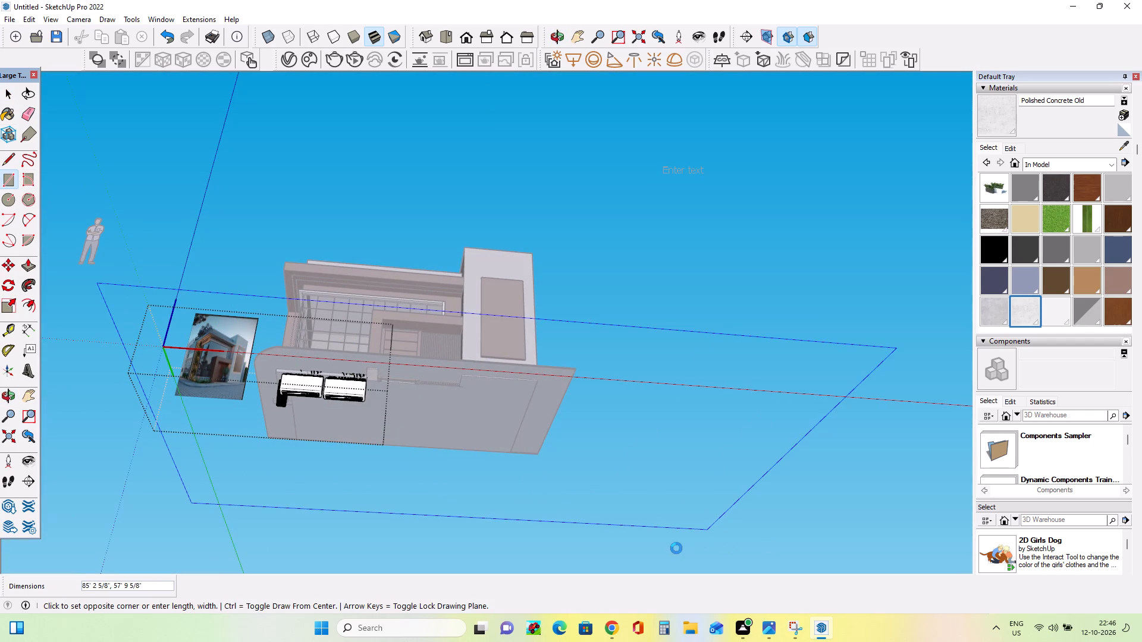
# Paint the new ground rectangle with the Cinder Block material from the Brick, Cladding and Siding collection.
pyautogui.moveTo(563, 352); pyautogui.dragTo(567, 368, button='middle')
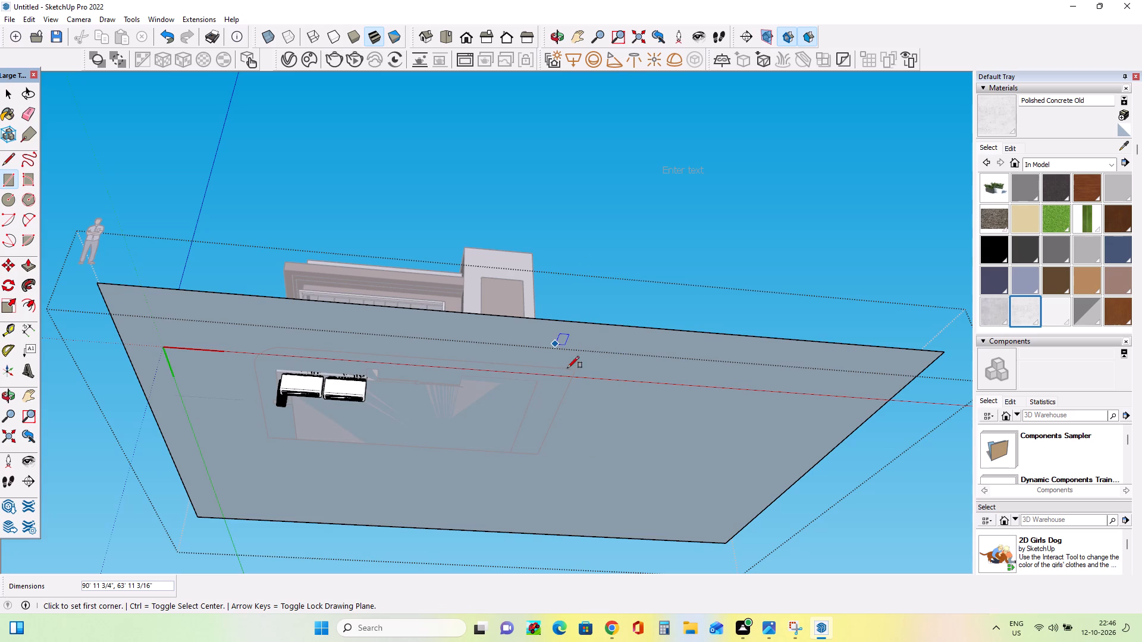
pyautogui.moveTo(567, 368); pyautogui.dragTo(534, 564, button='middle')
pyautogui.moveTo(541, 380); pyautogui.dragTo(574, 565, button='middle')
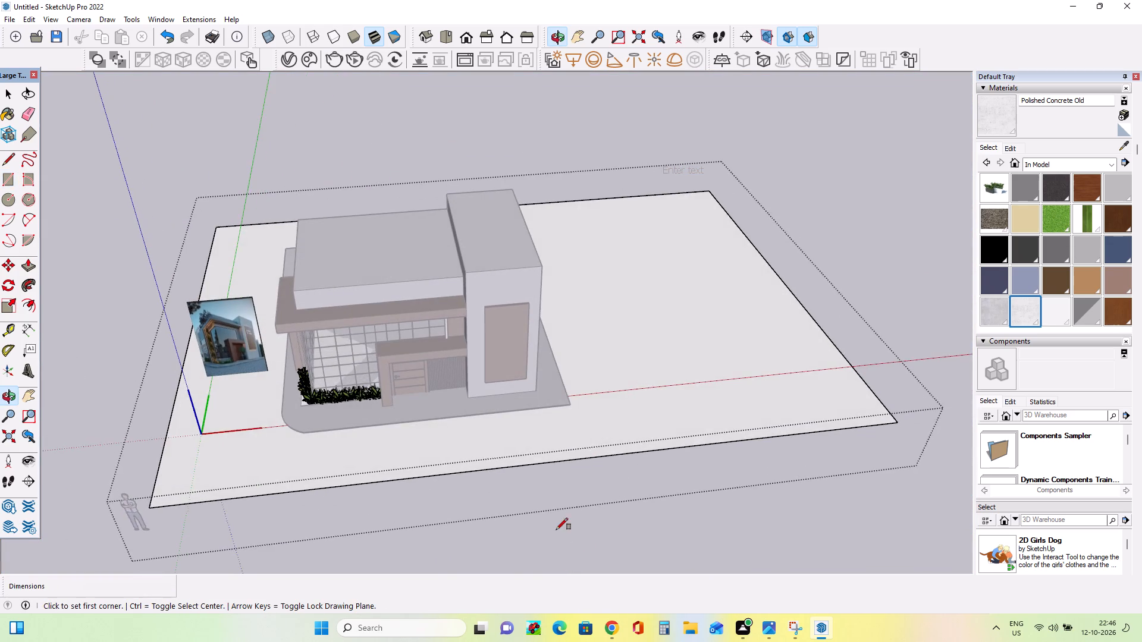
pyautogui.scroll(6, 525, 432)
pyautogui.middleClick(525, 432)
pyautogui.scroll(-4, 531, 432)
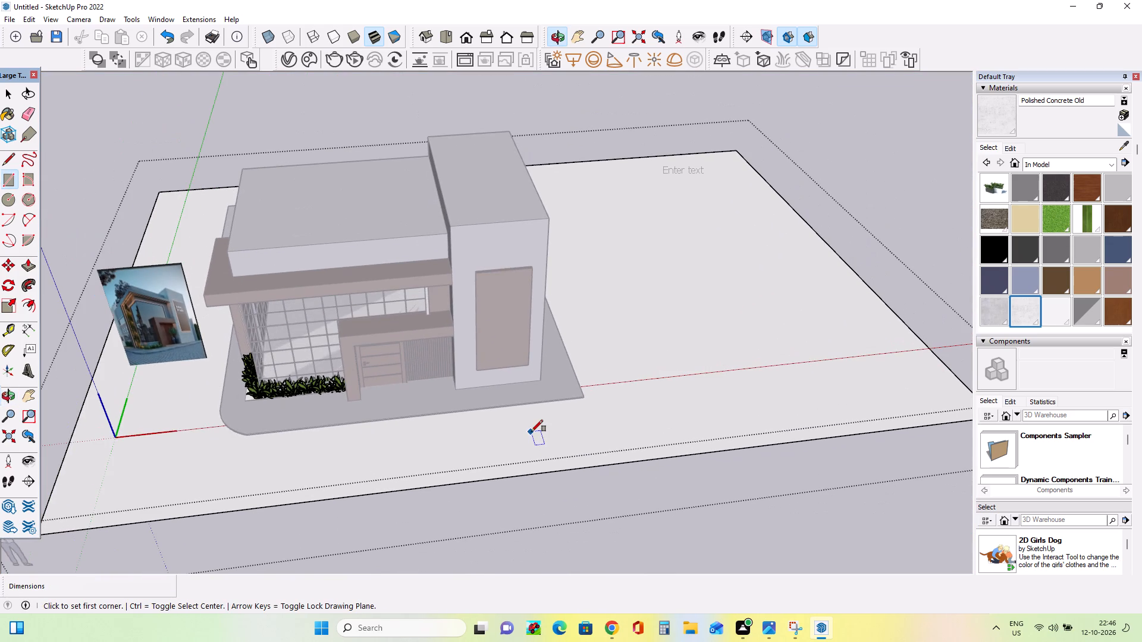
pyautogui.click(1059, 167)
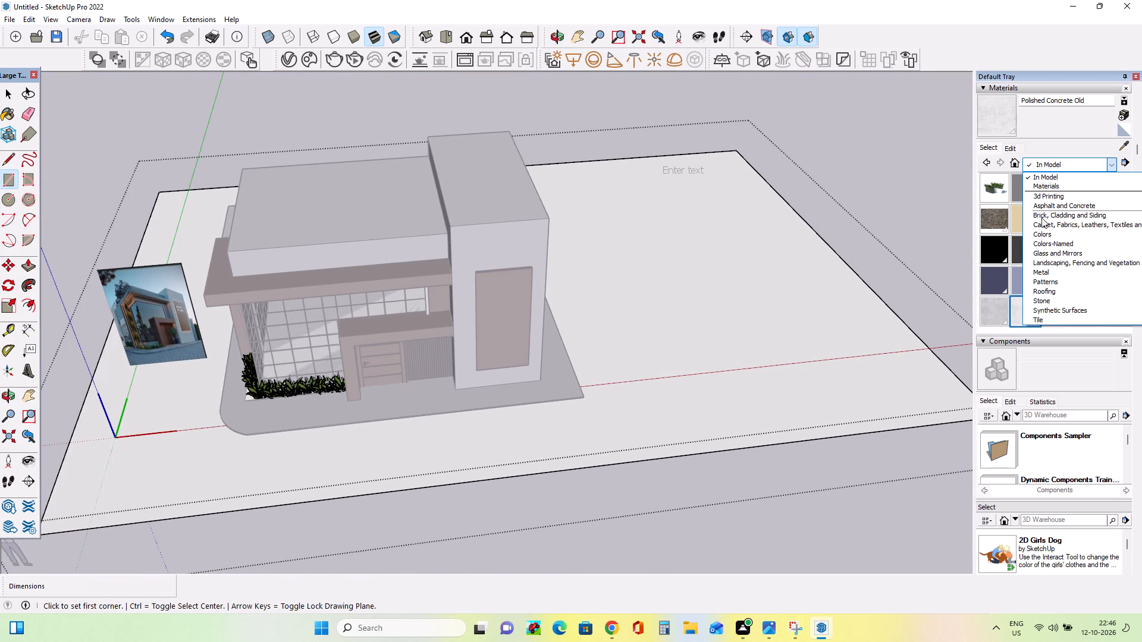
pyautogui.click(1041, 218)
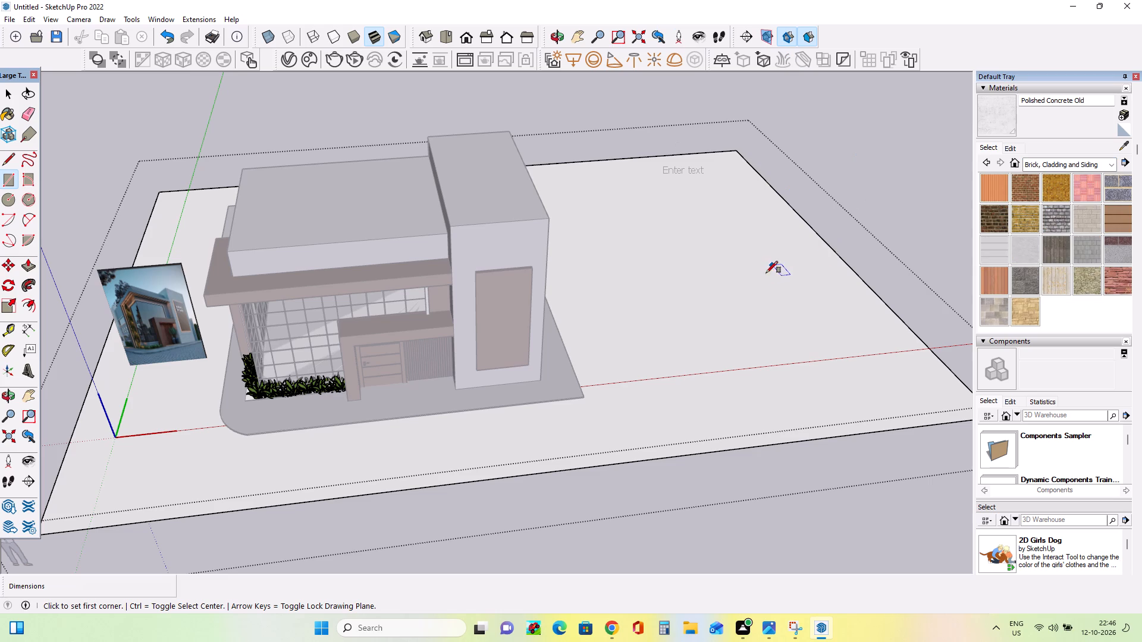
pyautogui.click(1084, 220)
pyautogui.click(680, 413)
pyautogui.scroll(4, 682, 413)
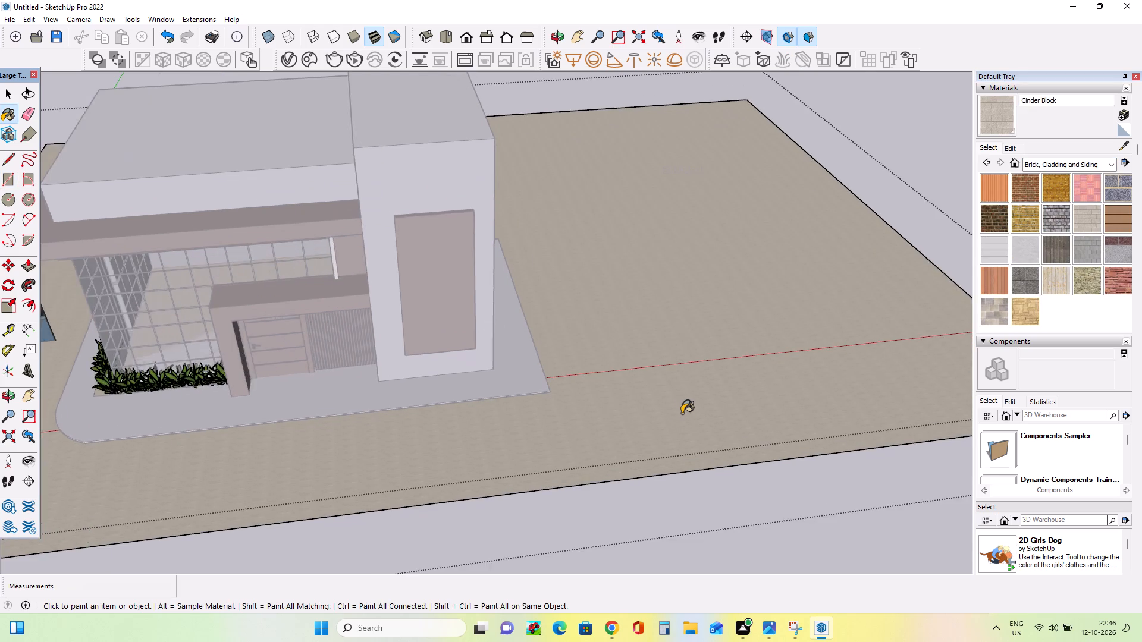
pyautogui.scroll(2, 682, 413)
pyautogui.scroll(20, 682, 413)
pyautogui.scroll(1, 682, 413)
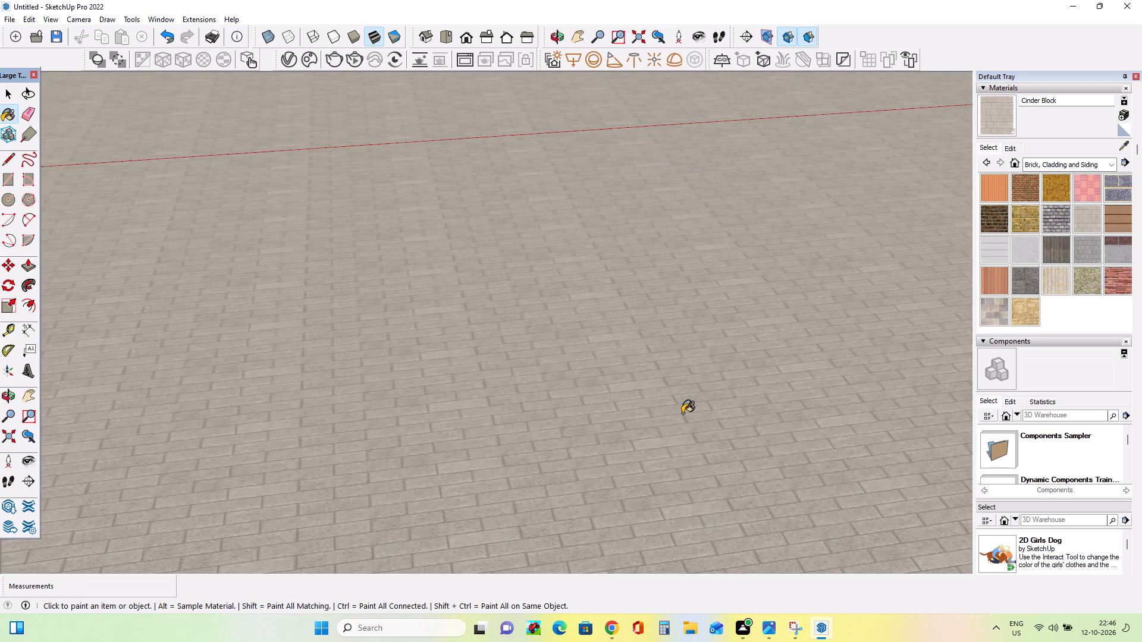
pyautogui.scroll(-20, 682, 413)
pyautogui.scroll(-11, 682, 413)
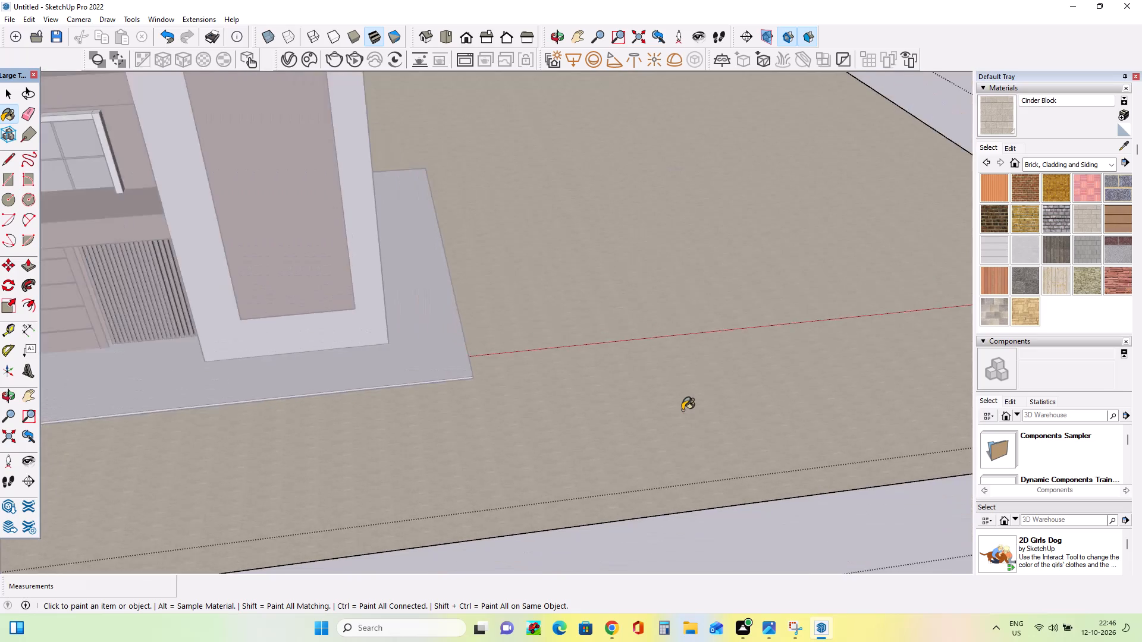
pyautogui.scroll(-3, 682, 410)
# Create a new material from Cinder Block, recoloured to a darker blue-grey, and paint the ground rectangle with it.
pyautogui.click(1121, 116)
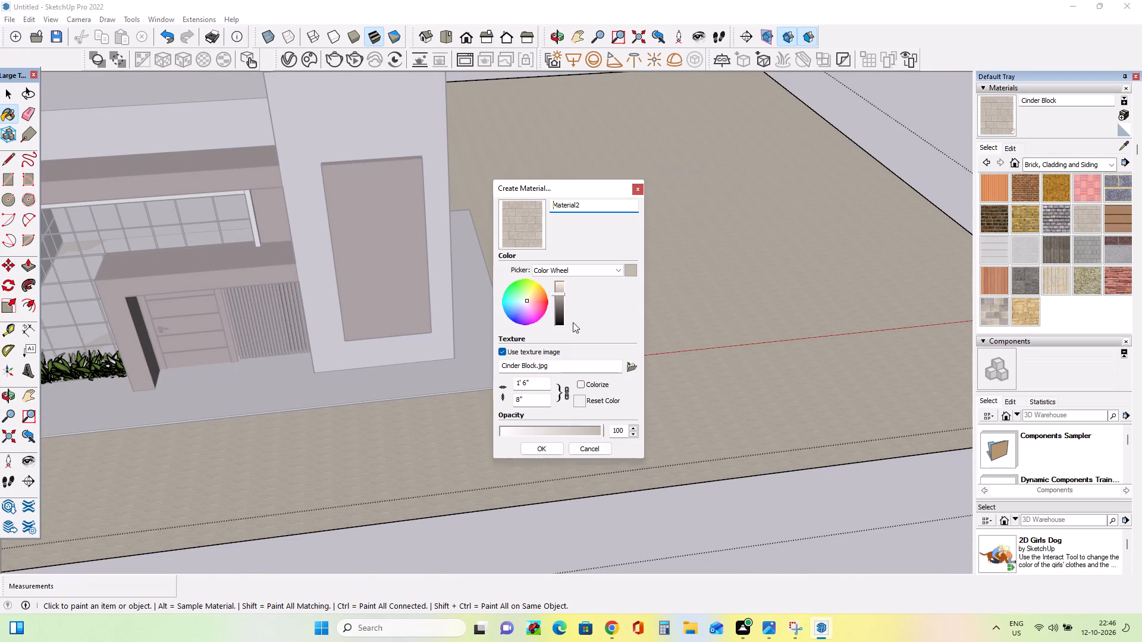
pyautogui.click(520, 300)
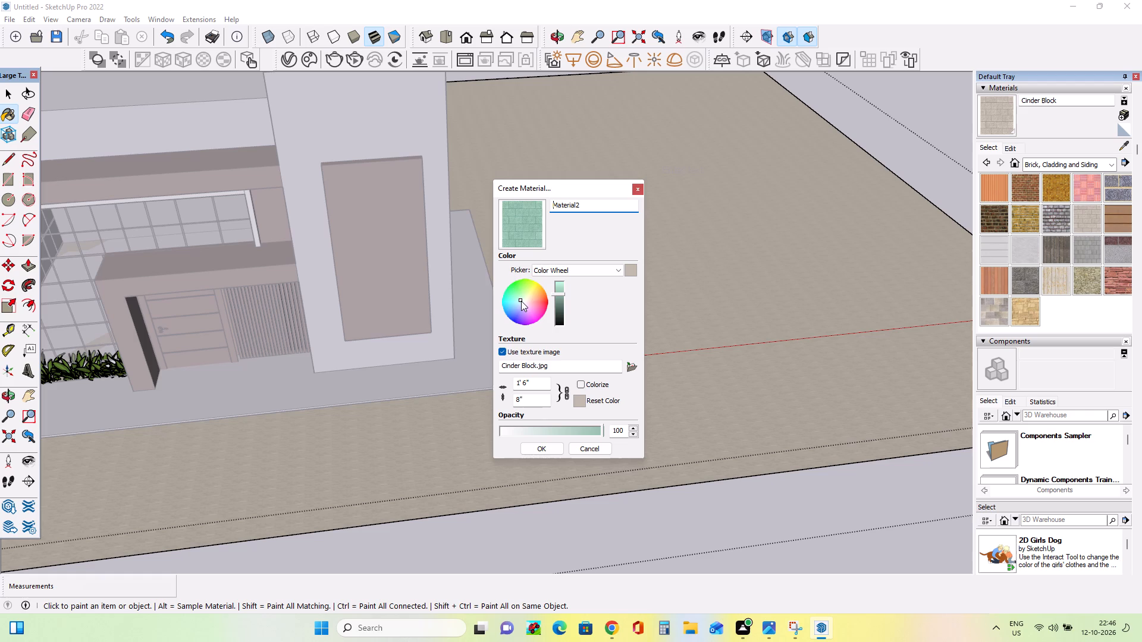
pyautogui.click(522, 301)
pyautogui.click(528, 300)
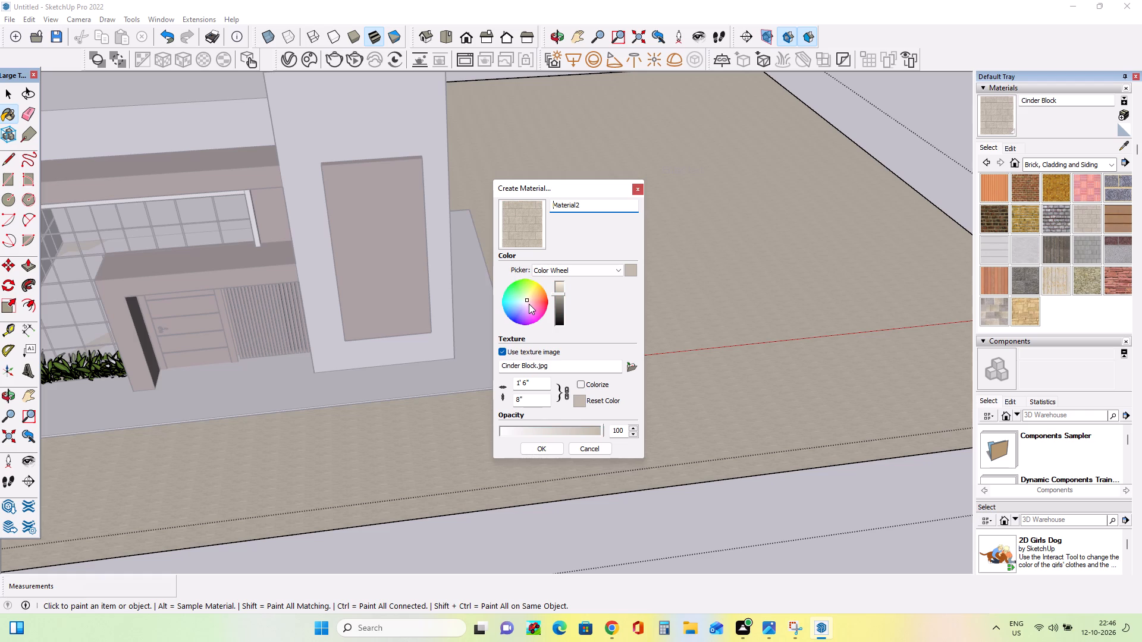
pyautogui.click(522, 306)
pyautogui.scroll(5, 520, 310)
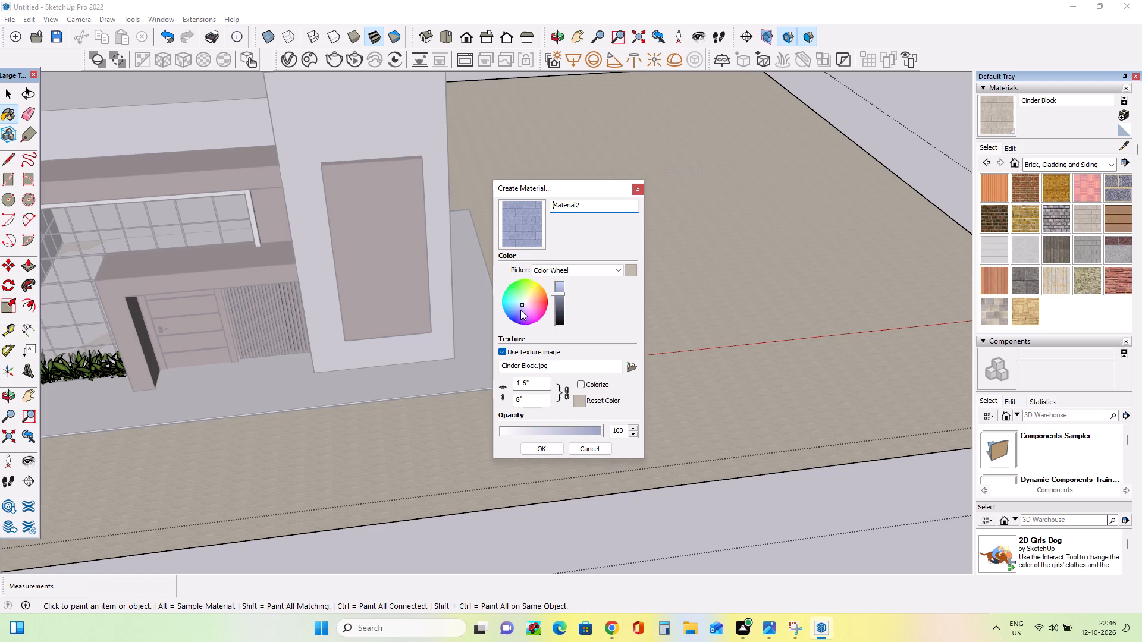
pyautogui.scroll(1, 520, 310)
pyautogui.click(522, 306)
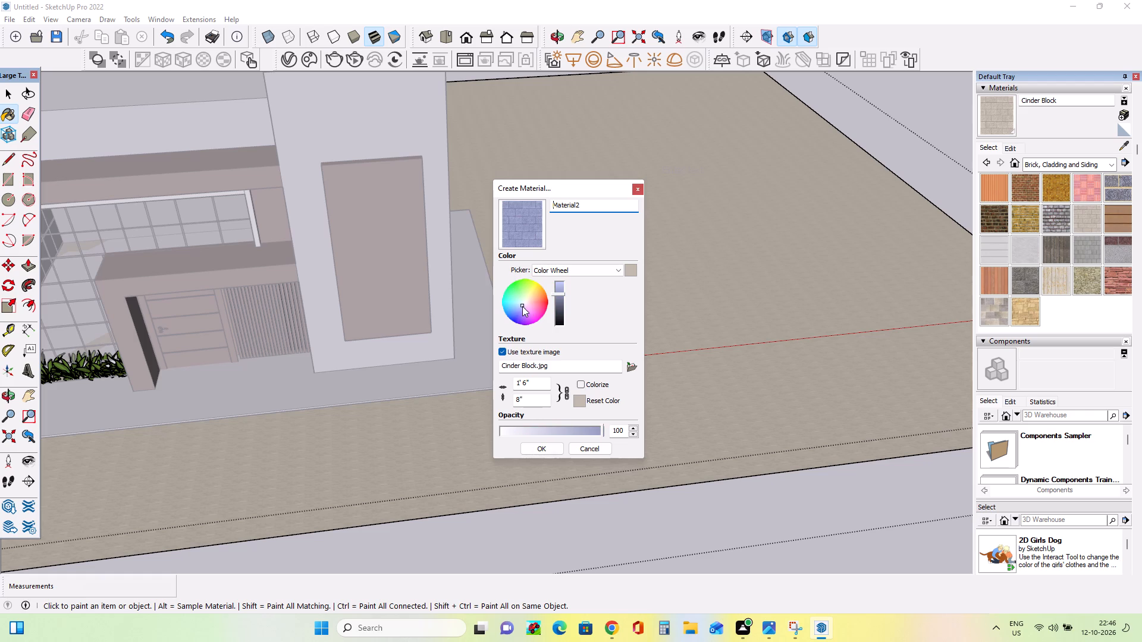
pyautogui.click(524, 300)
pyautogui.click(524, 301)
pyautogui.click(523, 303)
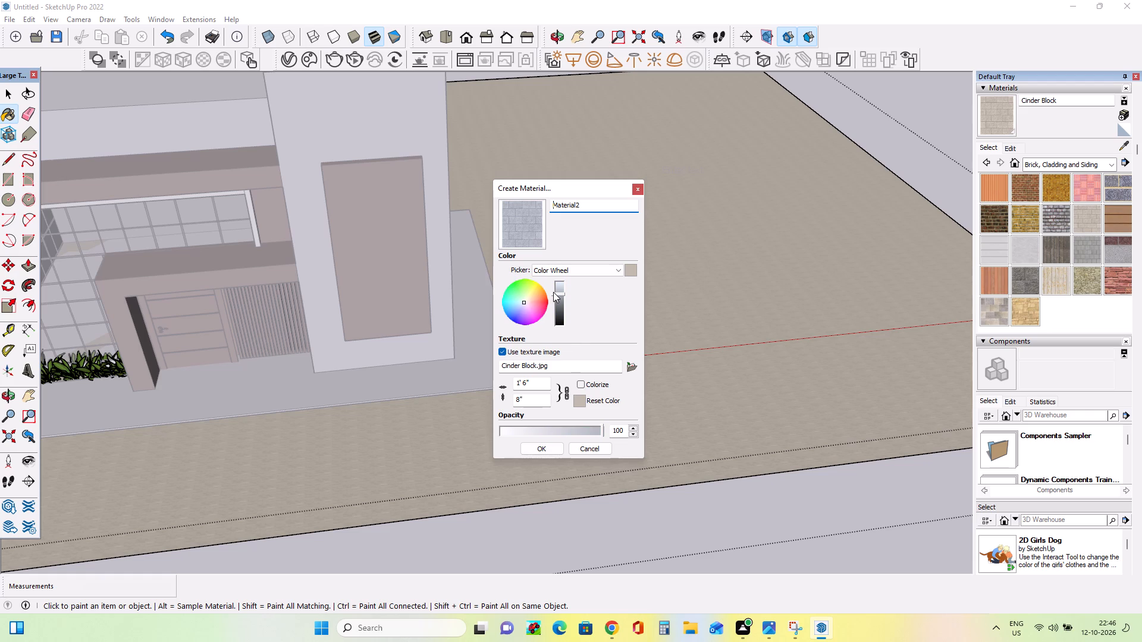
pyautogui.moveTo(553, 292); pyautogui.dragTo(554, 301)
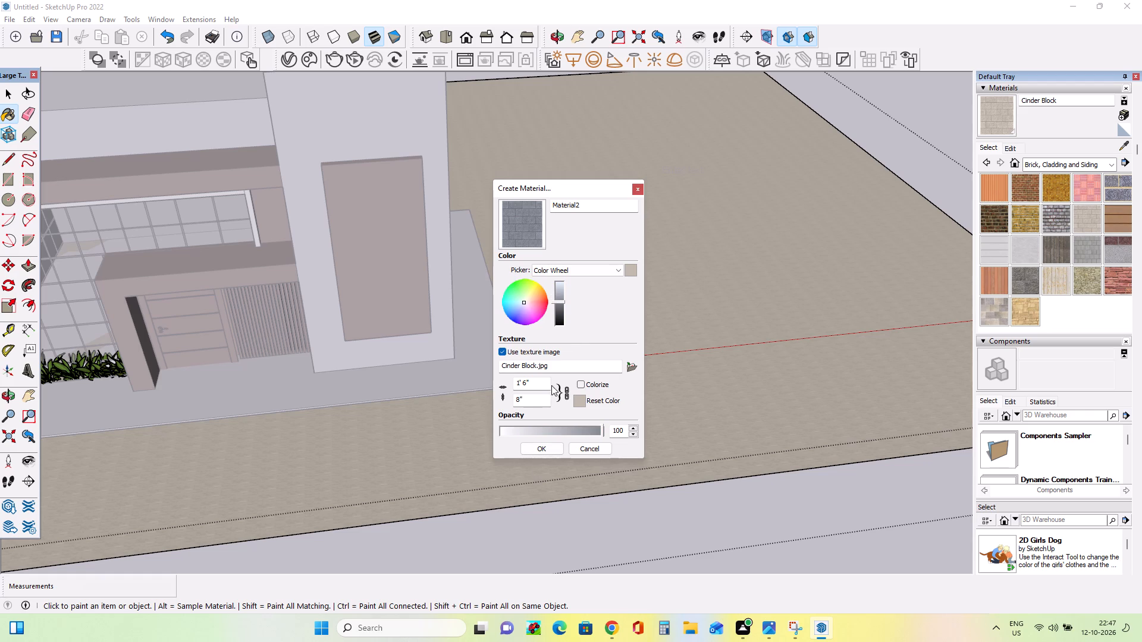
pyautogui.click(538, 445)
pyautogui.click(580, 410)
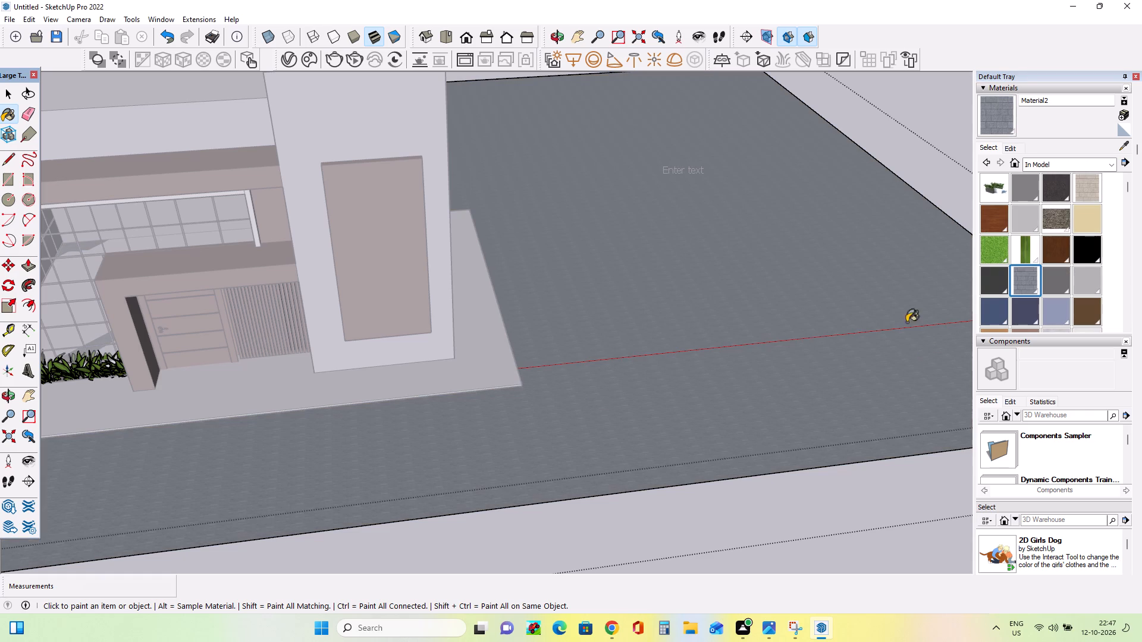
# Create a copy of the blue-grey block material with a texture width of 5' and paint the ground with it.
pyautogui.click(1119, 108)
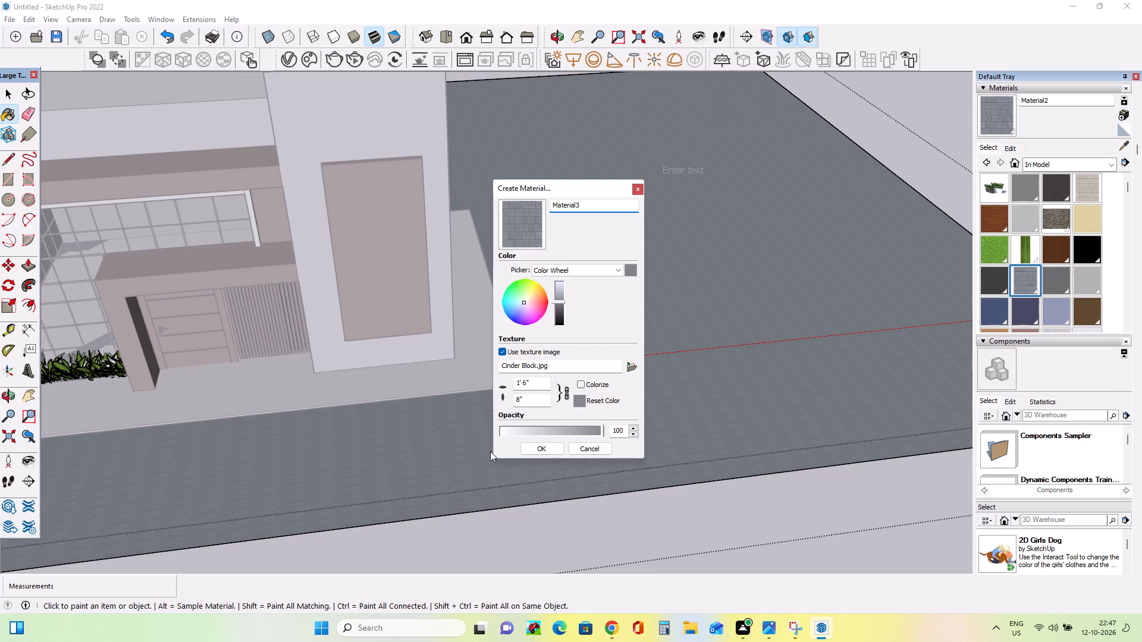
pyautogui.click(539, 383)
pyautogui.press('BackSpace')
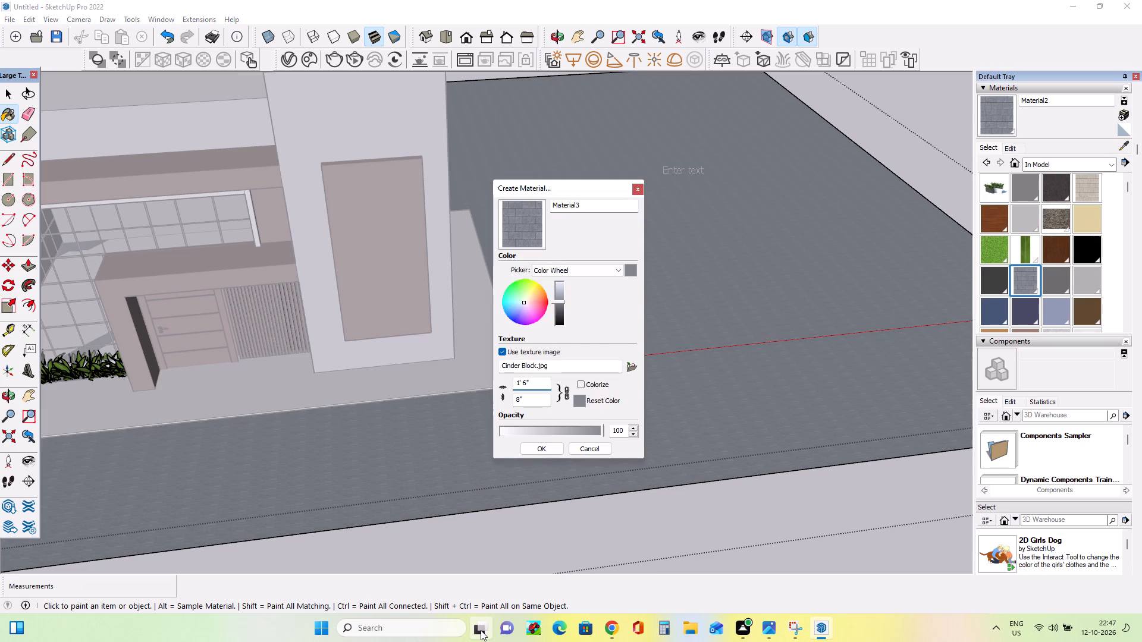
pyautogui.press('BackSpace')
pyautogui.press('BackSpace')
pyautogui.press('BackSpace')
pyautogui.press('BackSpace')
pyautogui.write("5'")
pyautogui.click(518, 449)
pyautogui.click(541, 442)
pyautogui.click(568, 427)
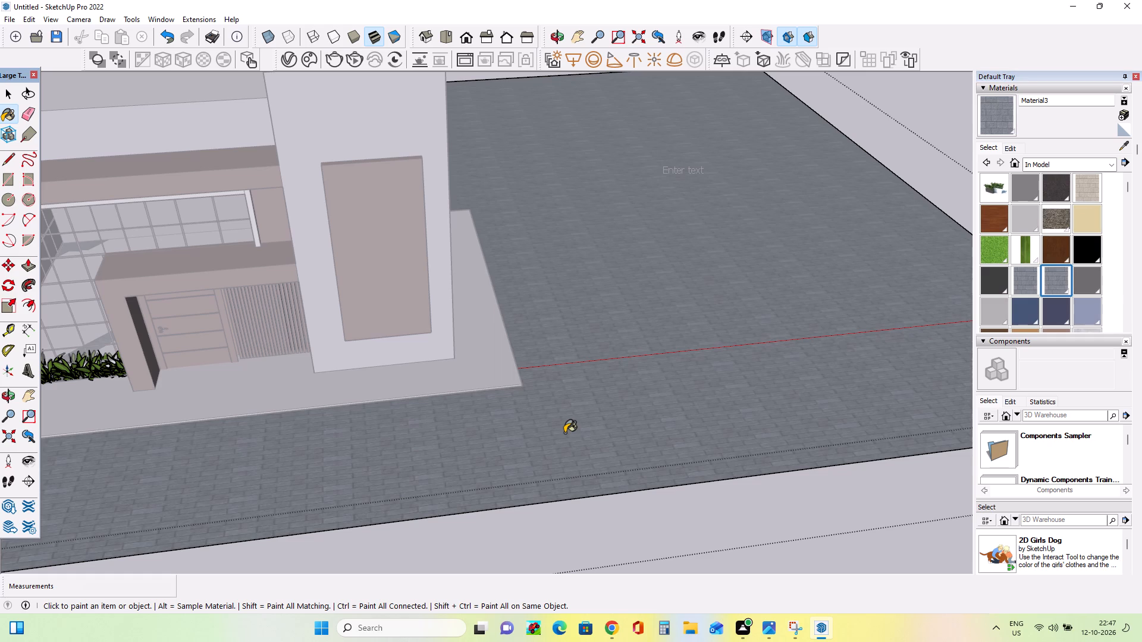
# Create another blue-grey block material with a texture width of 15' and paint the ground with it.
pyautogui.click(1123, 118)
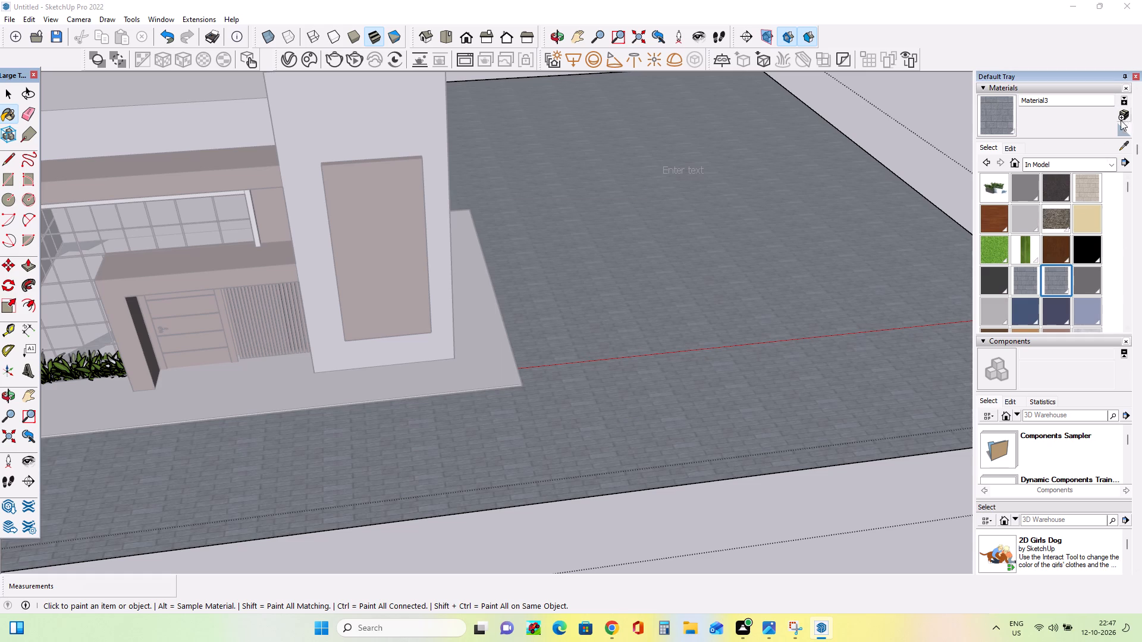
pyautogui.click(532, 386)
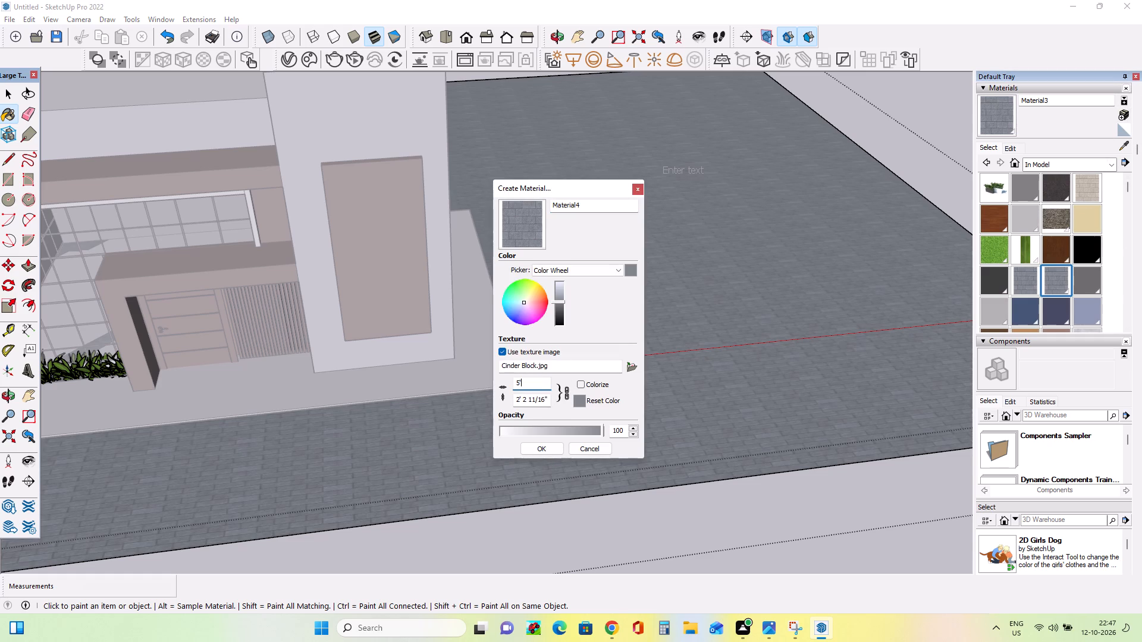
pyautogui.press('BackSpace')
pyautogui.press('BackSpace')
pyautogui.write("15'")
pyautogui.click(535, 445)
pyautogui.click(544, 416)
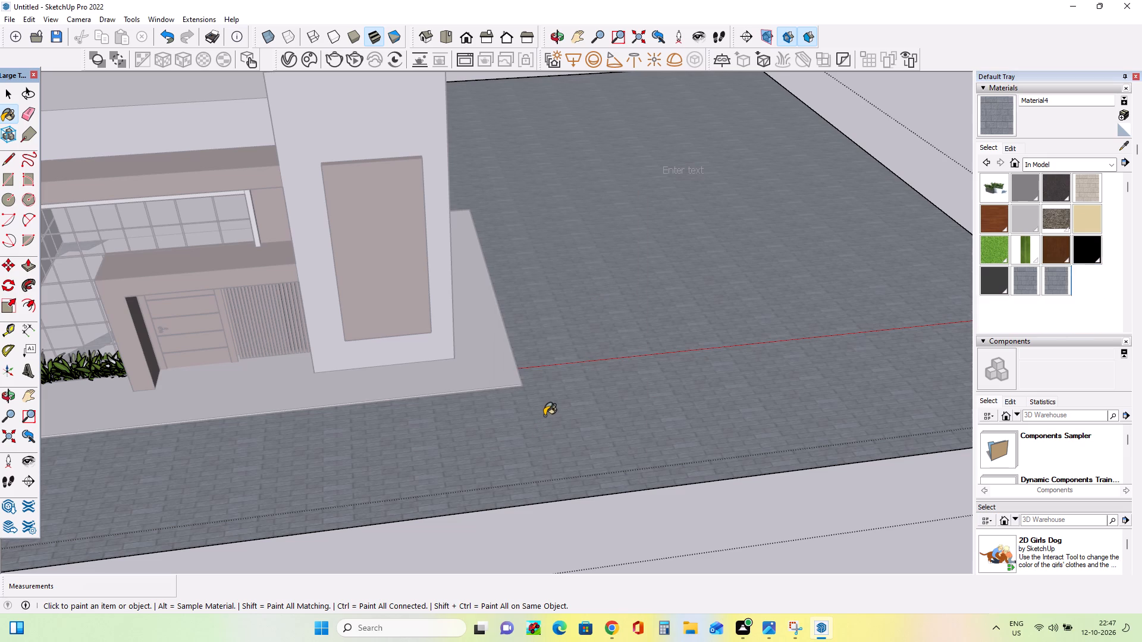
# Check the block-paved ground around the building against the reference photo and close the component being edited.
pyautogui.scroll(-9, 694, 409)
pyautogui.moveTo(306, 434); pyautogui.dragTo(319, 377, button='middle')
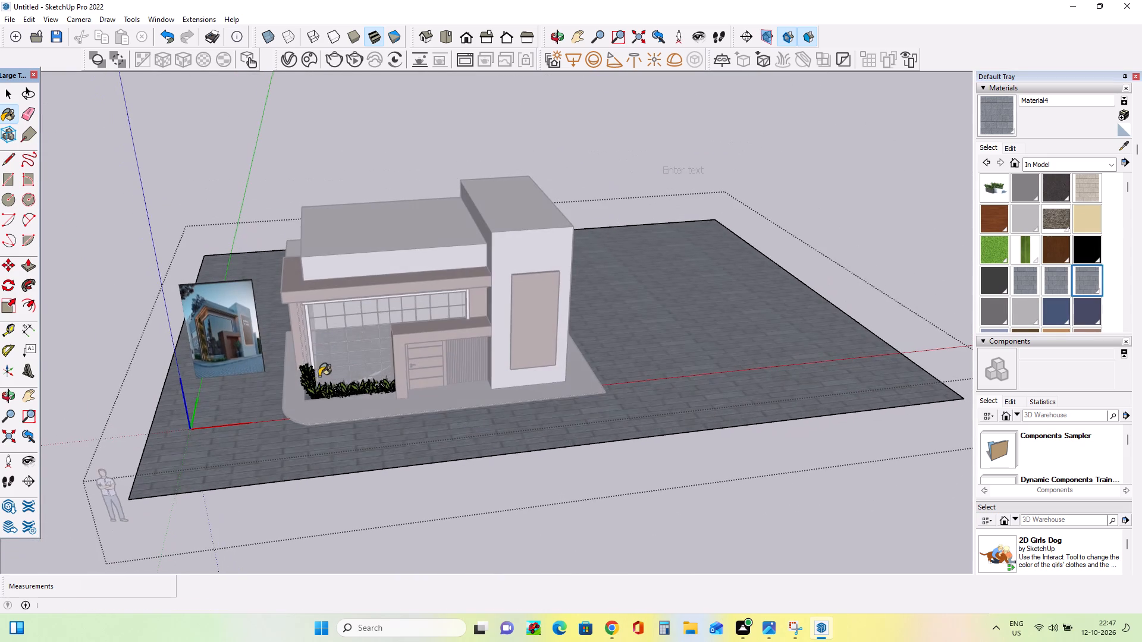
pyautogui.scroll(10, 319, 376)
pyautogui.middleClick(393, 430)
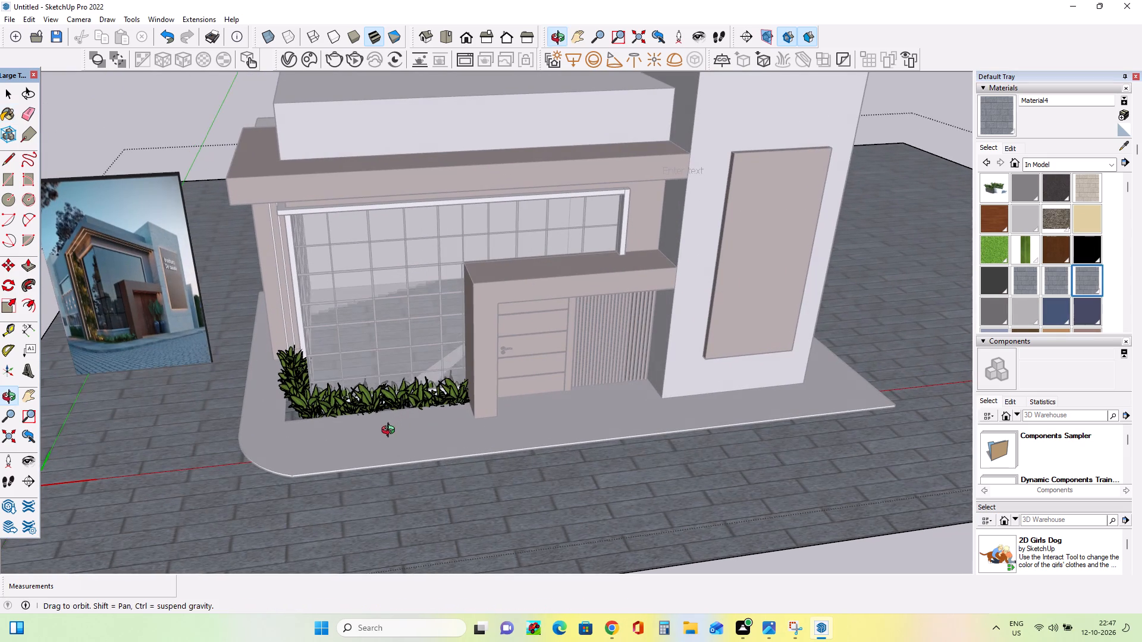
pyautogui.moveTo(455, 436); pyautogui.dragTo(438, 445, button='middle')
pyautogui.moveTo(454, 381); pyautogui.dragTo(457, 410)
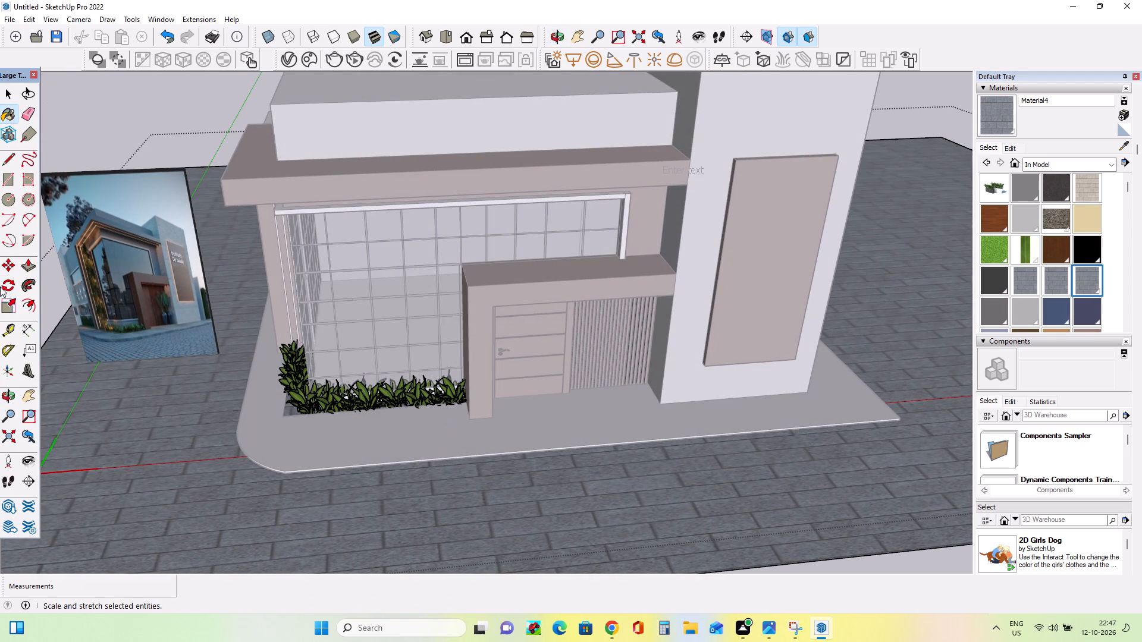
pyautogui.click(4, 95)
pyautogui.doubleClick(140, 123)
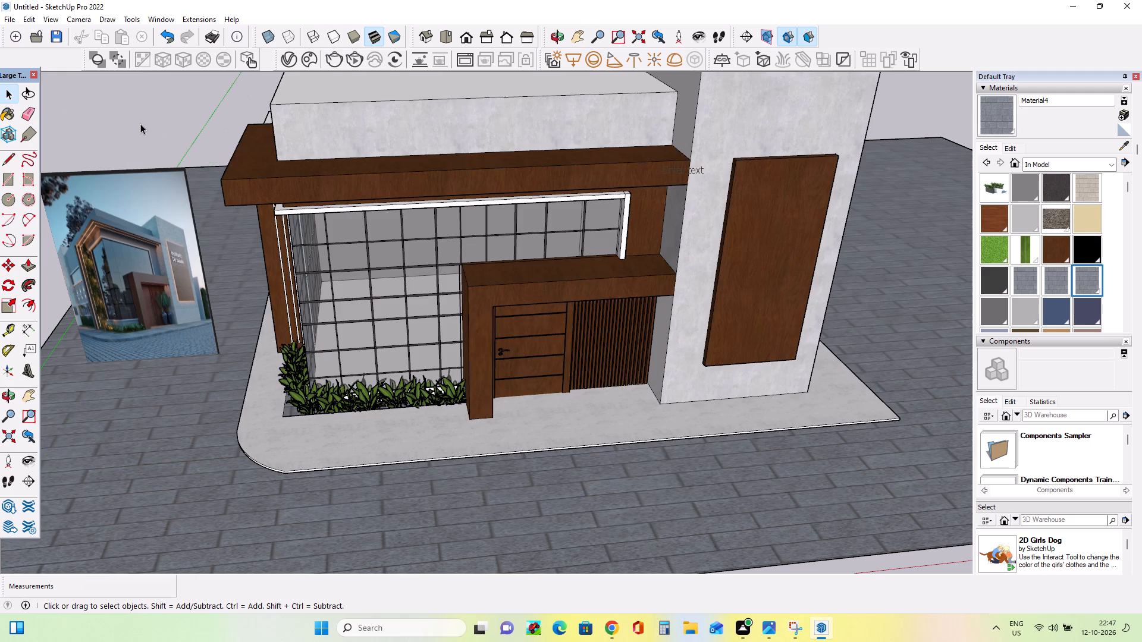
# Delete the stray "Enter text" label beside the tower's concrete wall, above the wood panel.
pyautogui.moveTo(358, 372); pyautogui.dragTo(365, 402)
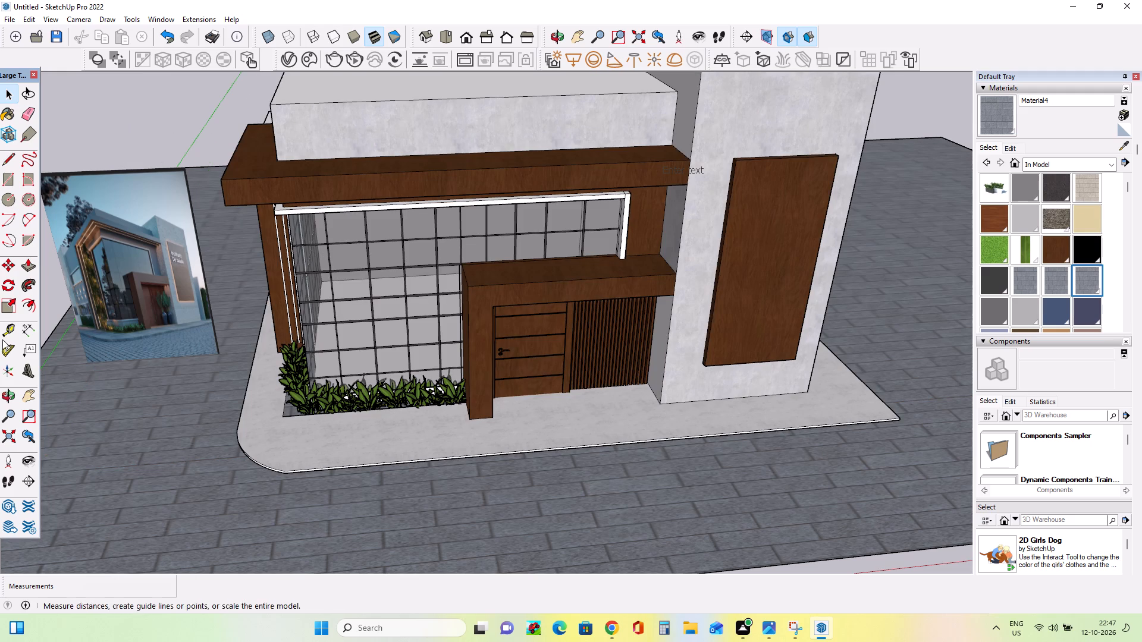
pyautogui.click(28, 392)
pyautogui.moveTo(196, 342); pyautogui.dragTo(187, 411)
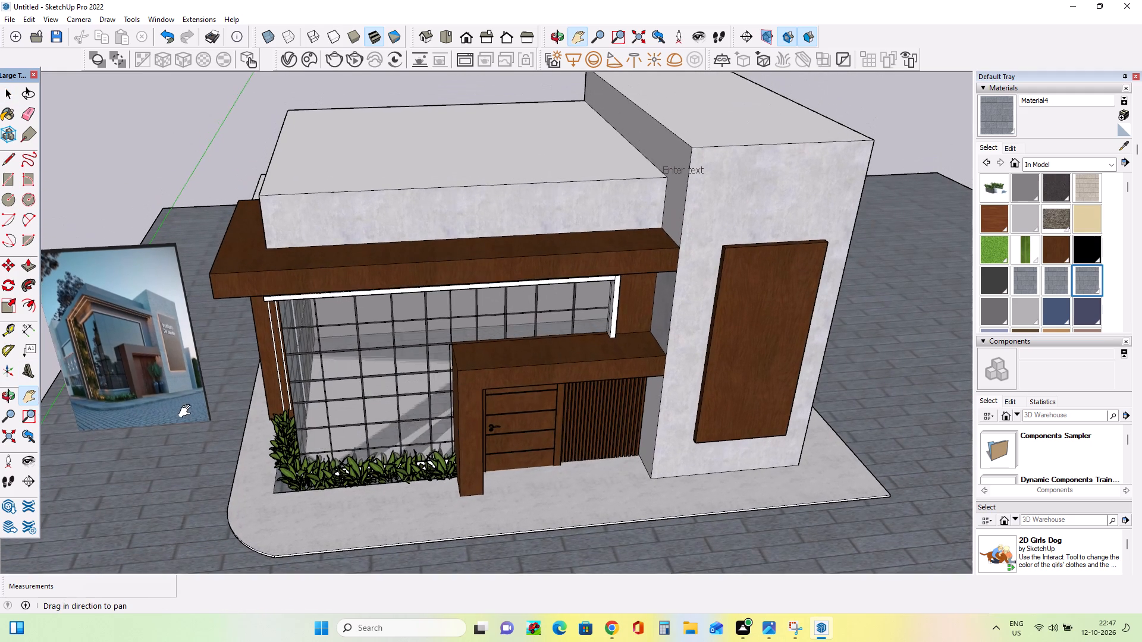
pyautogui.moveTo(187, 411); pyautogui.dragTo(187, 412)
pyautogui.moveTo(412, 441); pyautogui.dragTo(407, 373, button='middle')
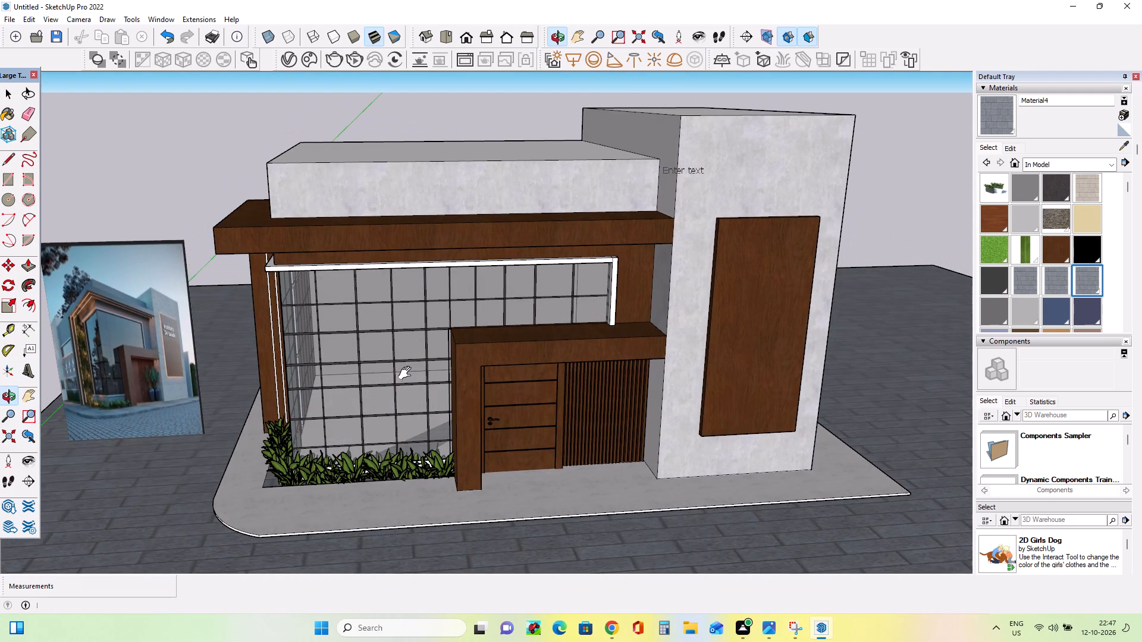
pyautogui.scroll(1, 404, 407)
pyautogui.moveTo(408, 415); pyautogui.dragTo(420, 385, button='middle')
pyautogui.scroll(-2, 420, 385)
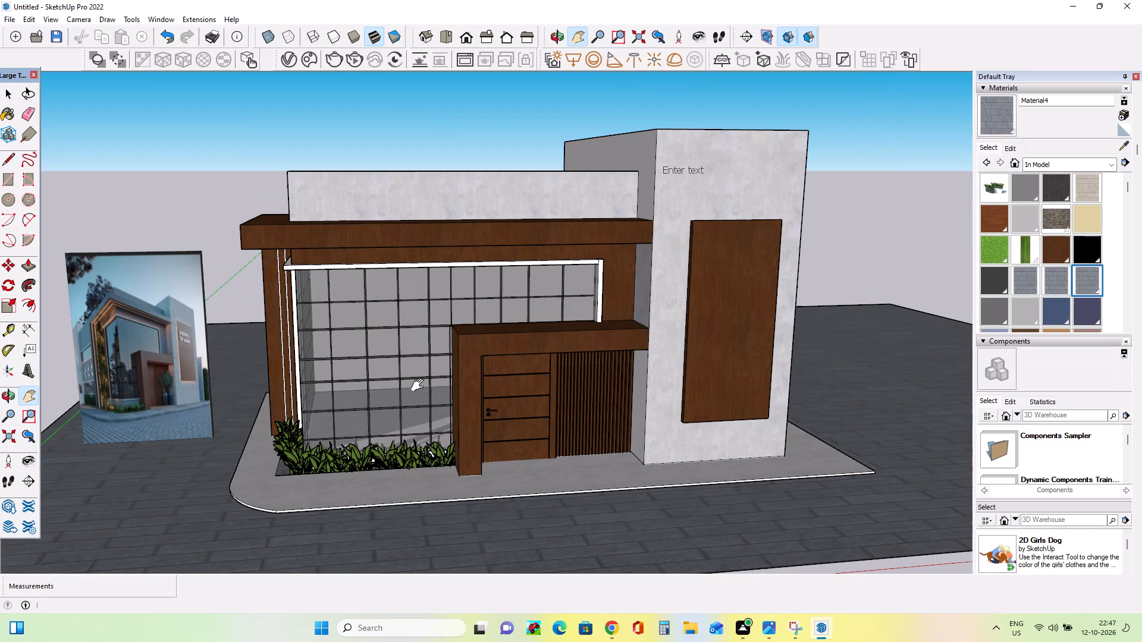
pyautogui.middleClick(420, 389)
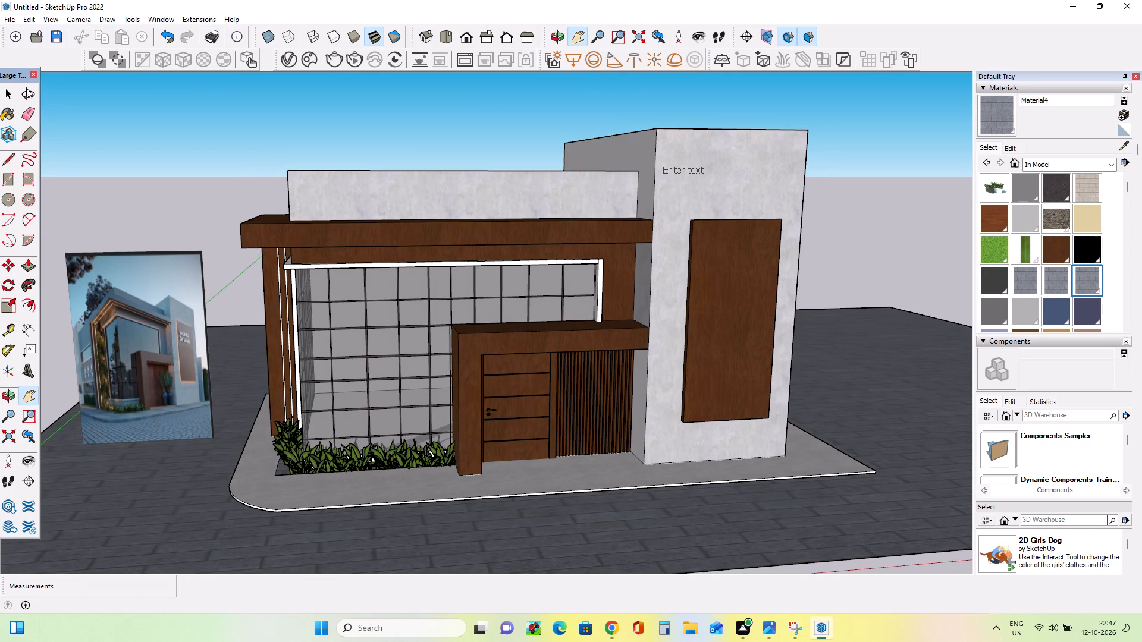
pyautogui.click(0, 95)
pyautogui.click(685, 169)
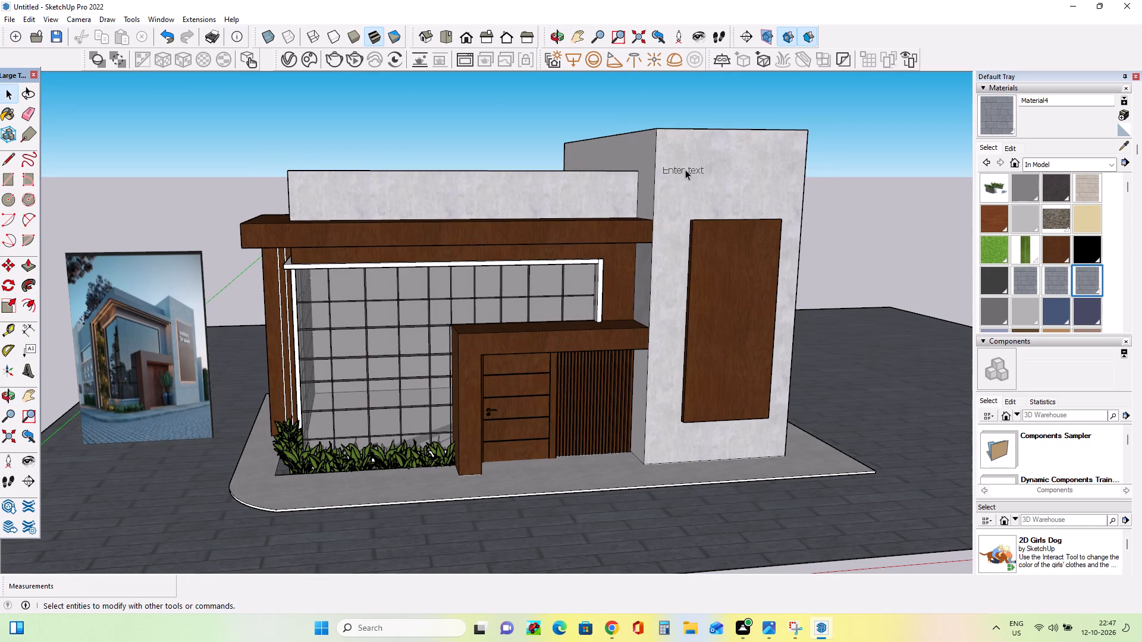
pyautogui.press('BackSpace')
pyautogui.press('Delete')
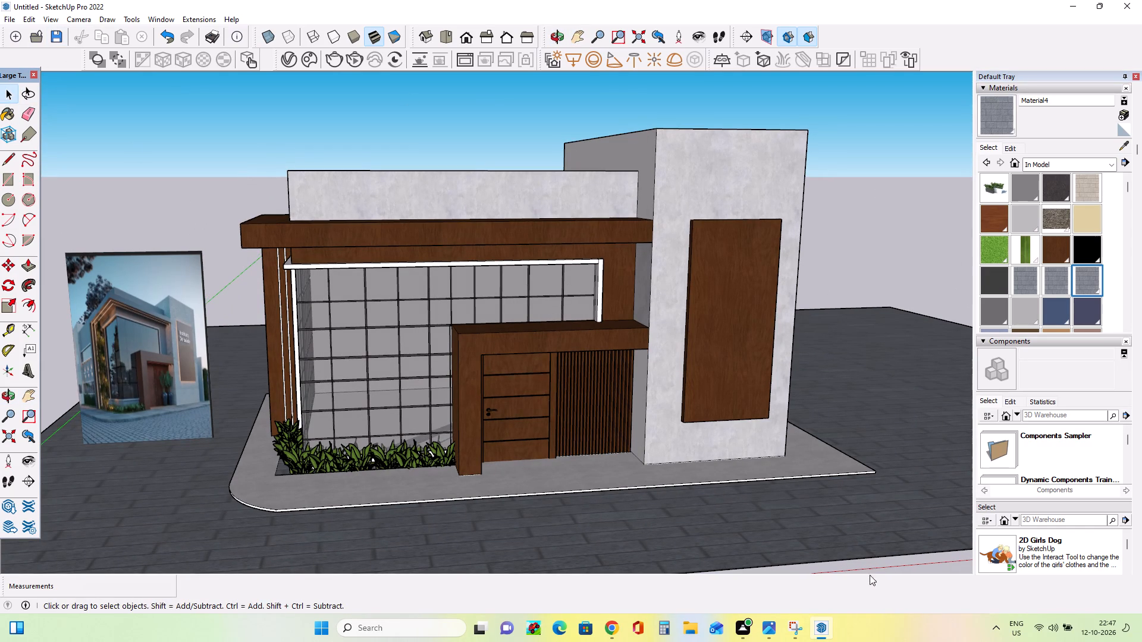
# Open WhatsApp.
pyautogui.click(434, 632)
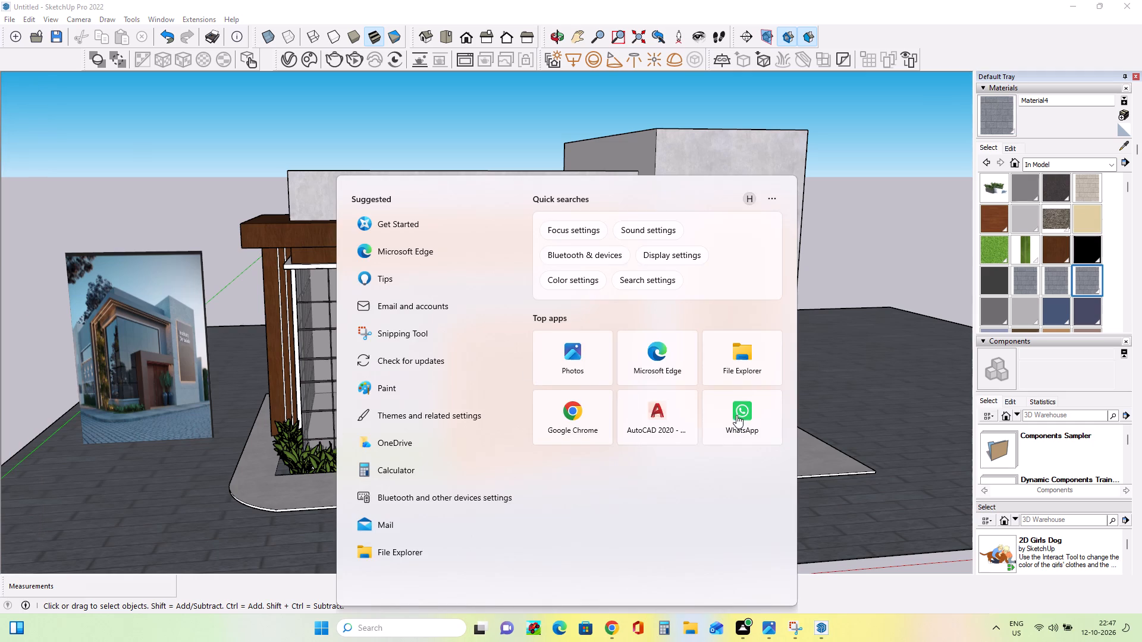
pyautogui.click(736, 415)
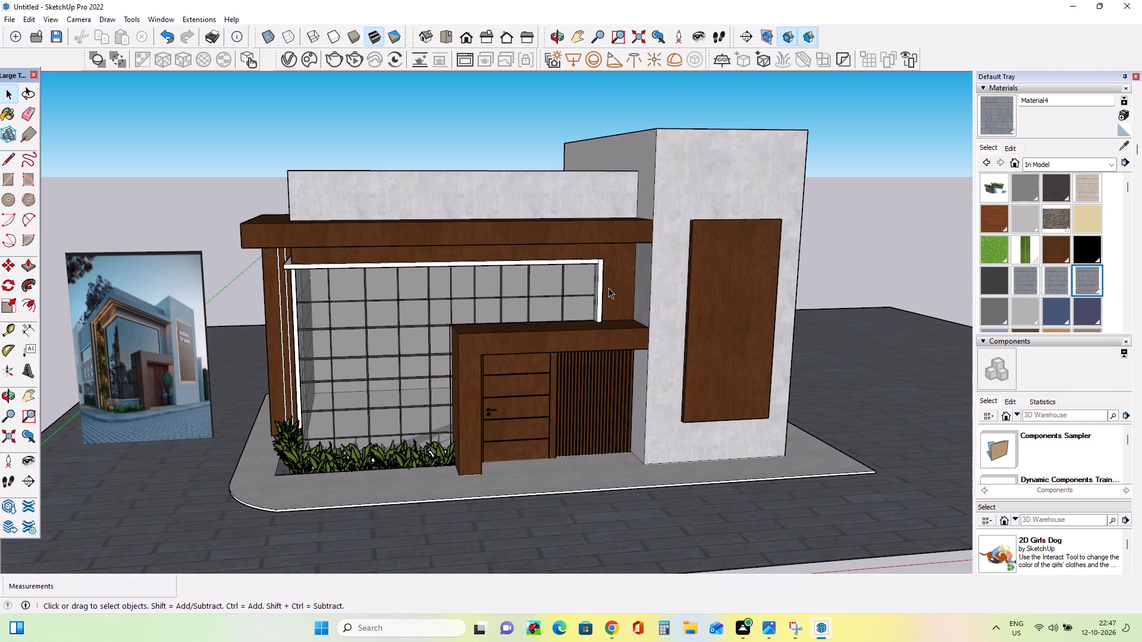
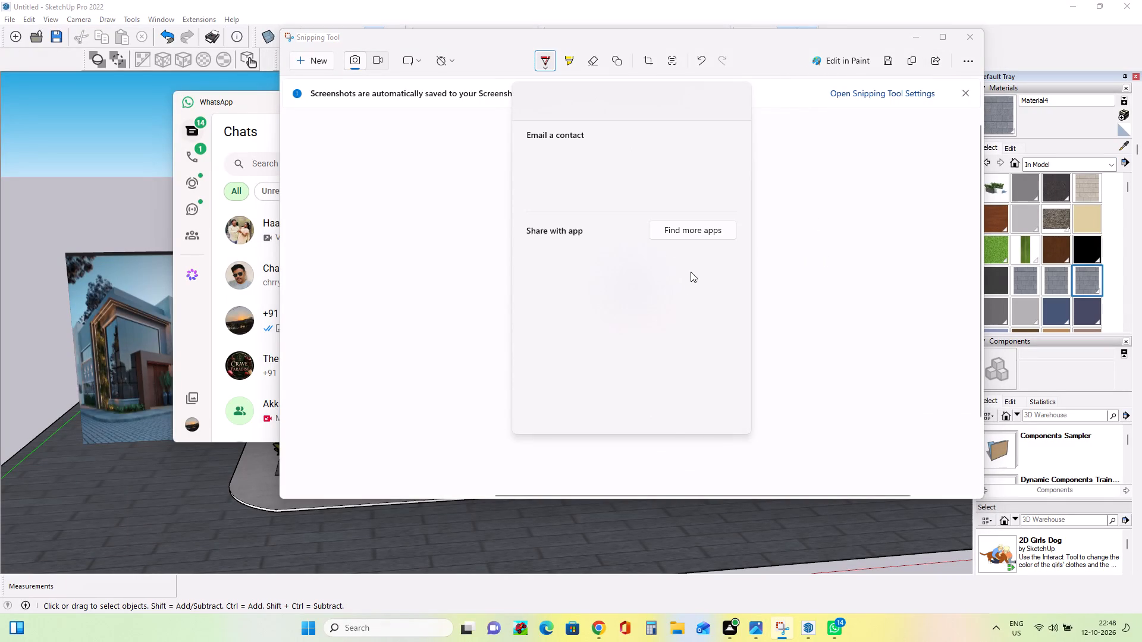
# Choose an app for sharing the captured snip of the "Instituto De saúde" sign.
pyautogui.click(552, 376)
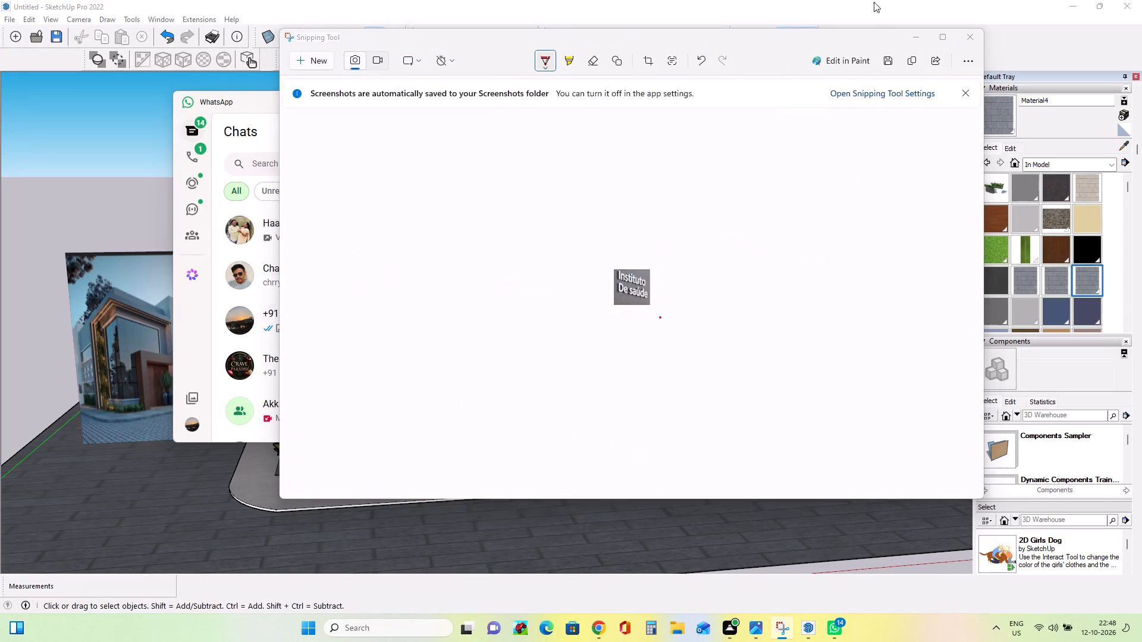
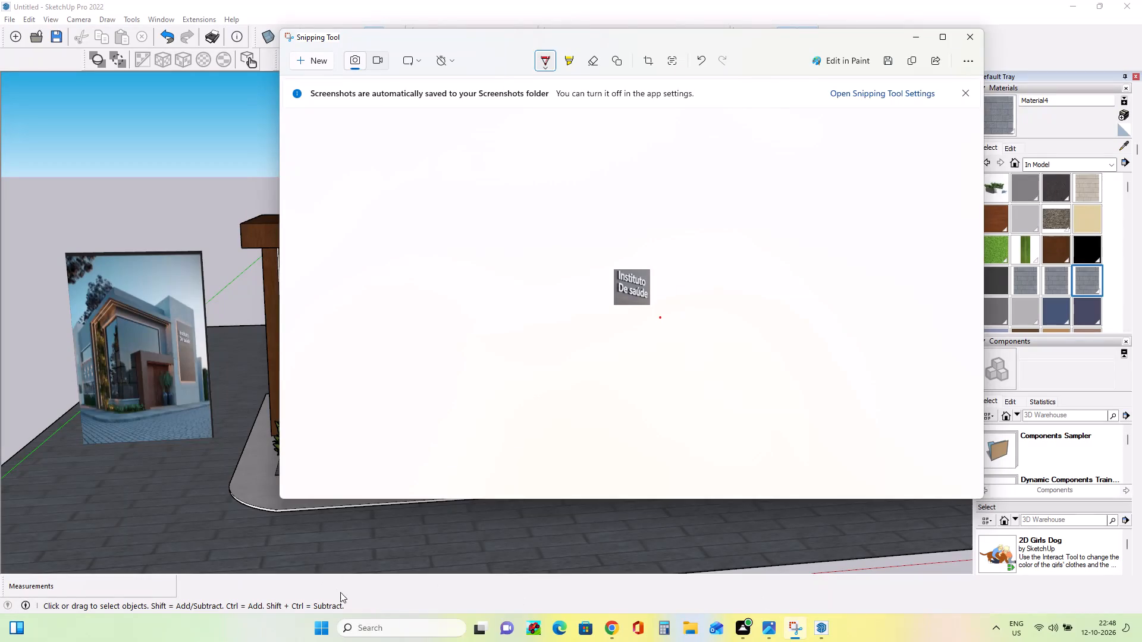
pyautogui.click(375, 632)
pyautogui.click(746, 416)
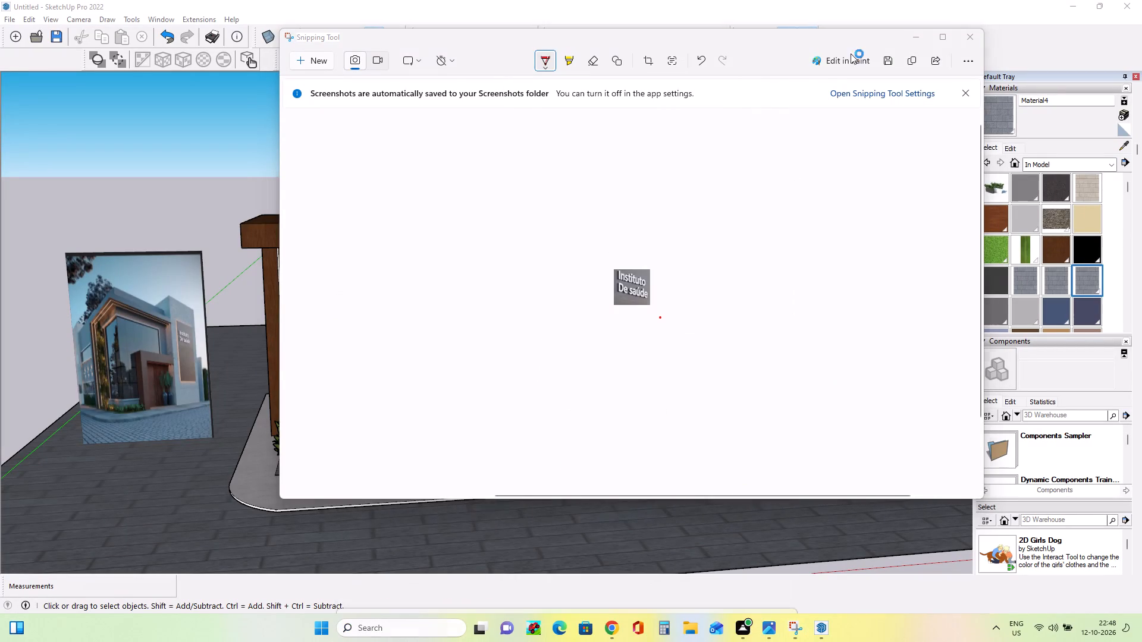
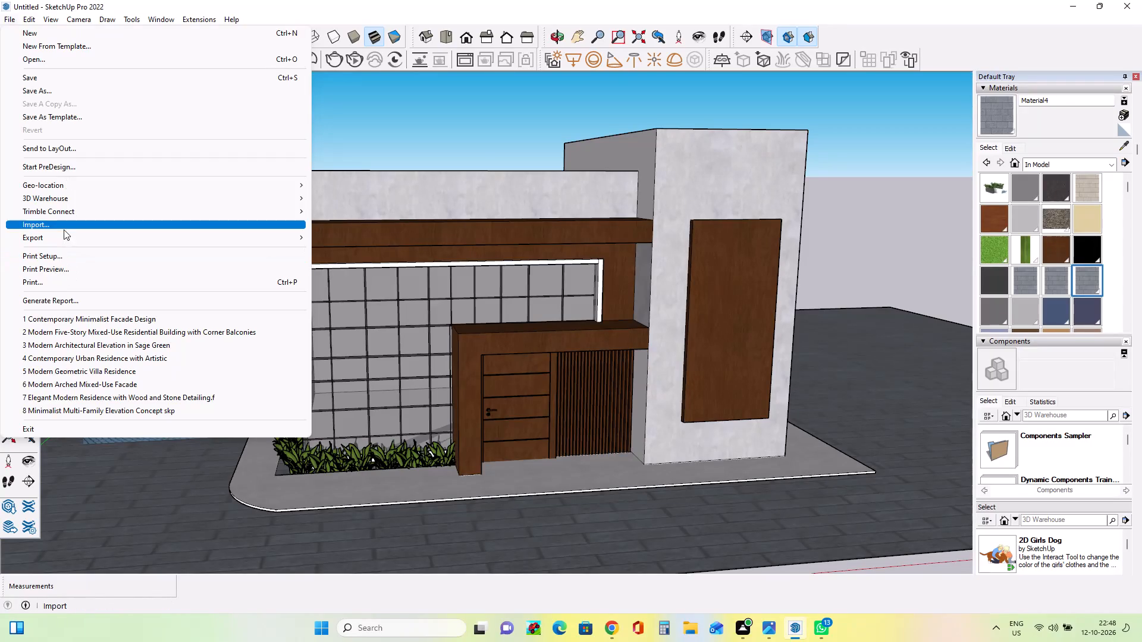
# Import the image WhatsApp Image 2026-10-12 at 22.48.14 from the Desktop and place it on the tower's wooden panel, about 7' 6" high.
pyautogui.click(64, 226)
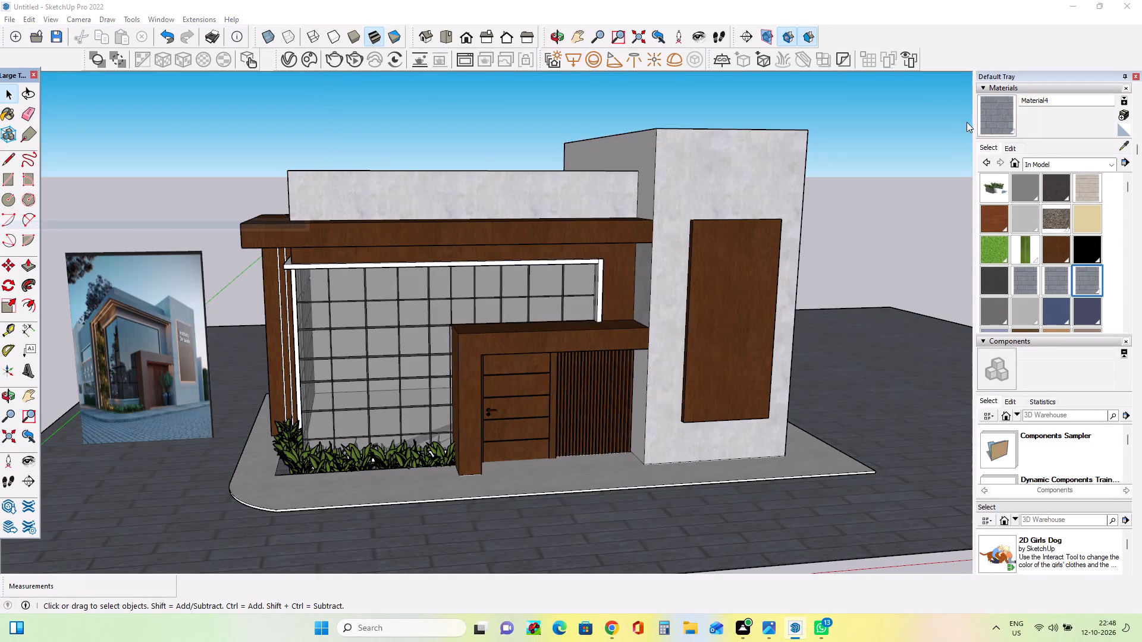
pyautogui.click(445, 380)
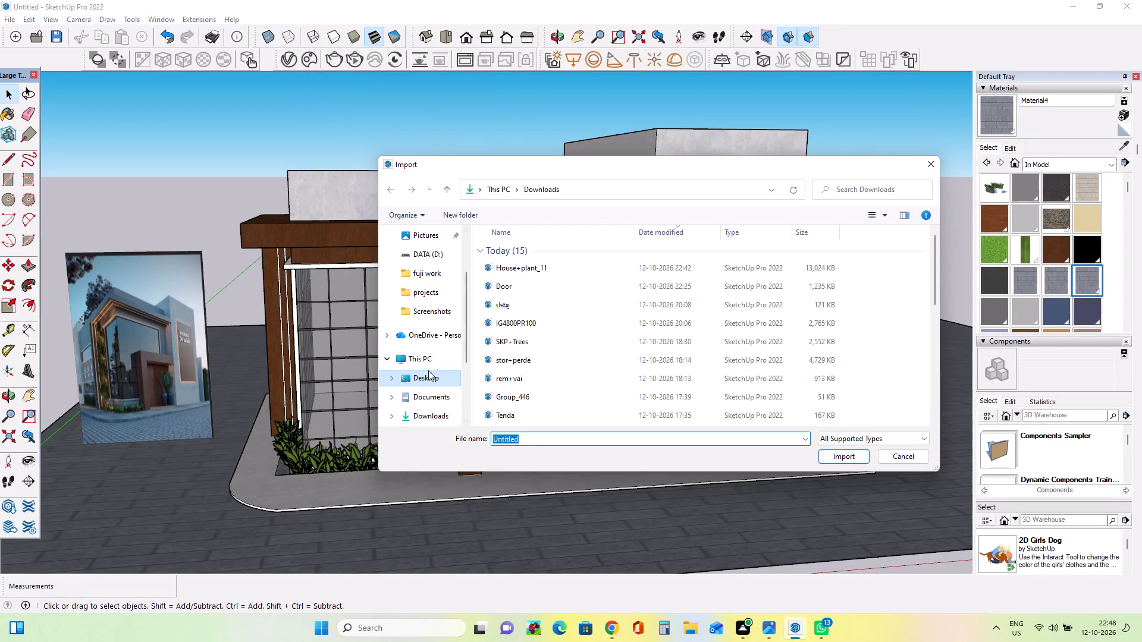
pyautogui.click(758, 243)
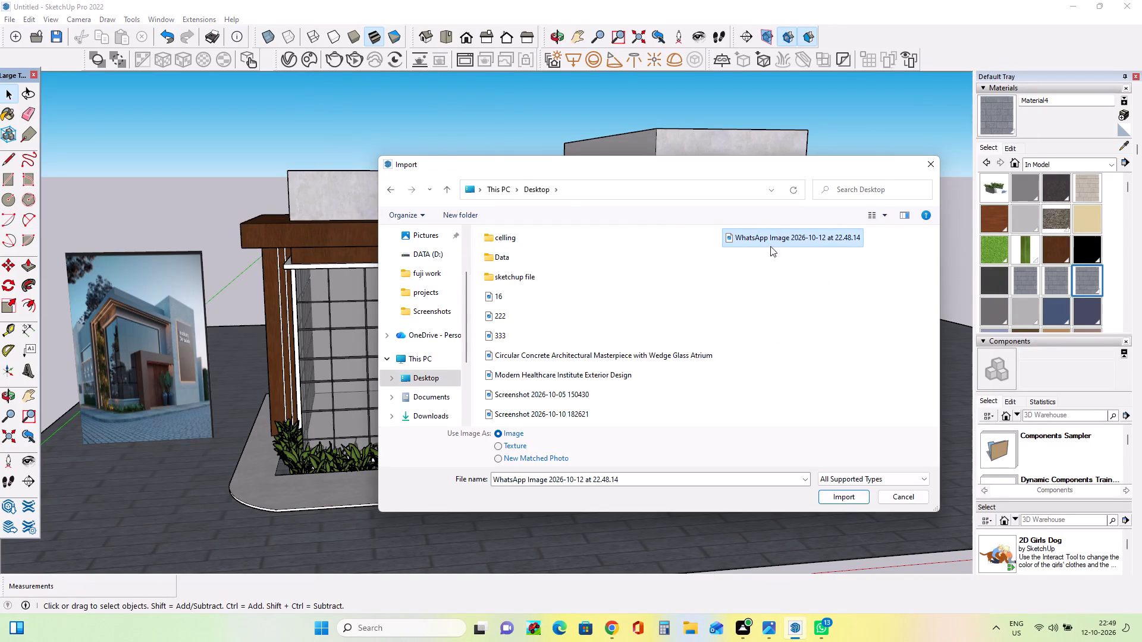
pyautogui.click(843, 494)
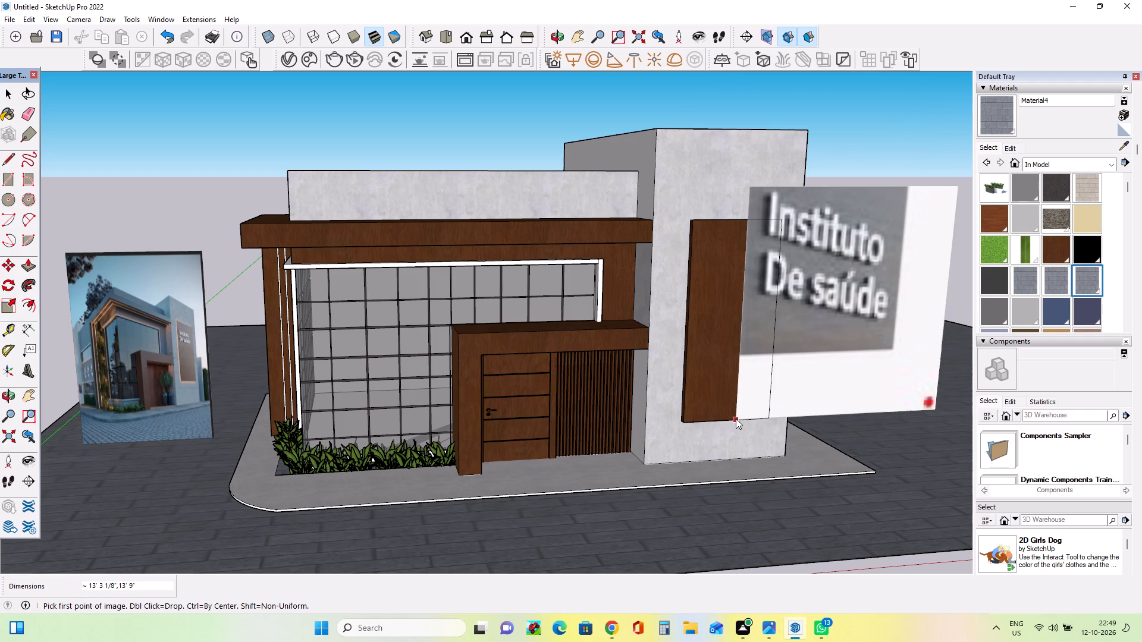
pyautogui.click(736, 418)
pyautogui.scroll(-5, 718, 391)
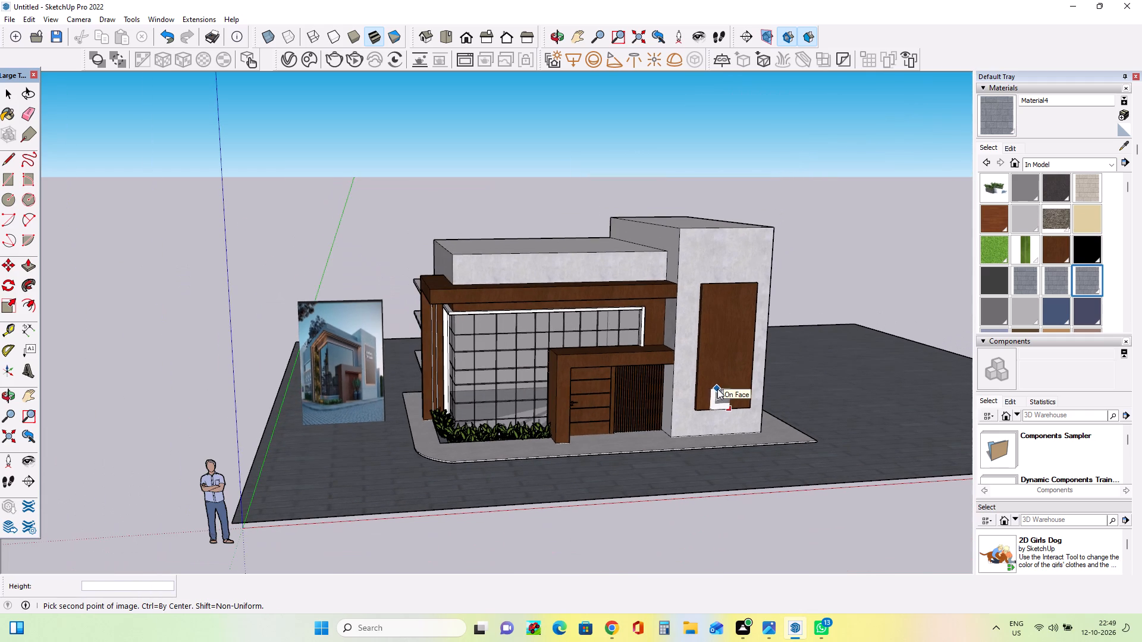
pyautogui.moveTo(743, 388); pyautogui.dragTo(751, 394, button='middle')
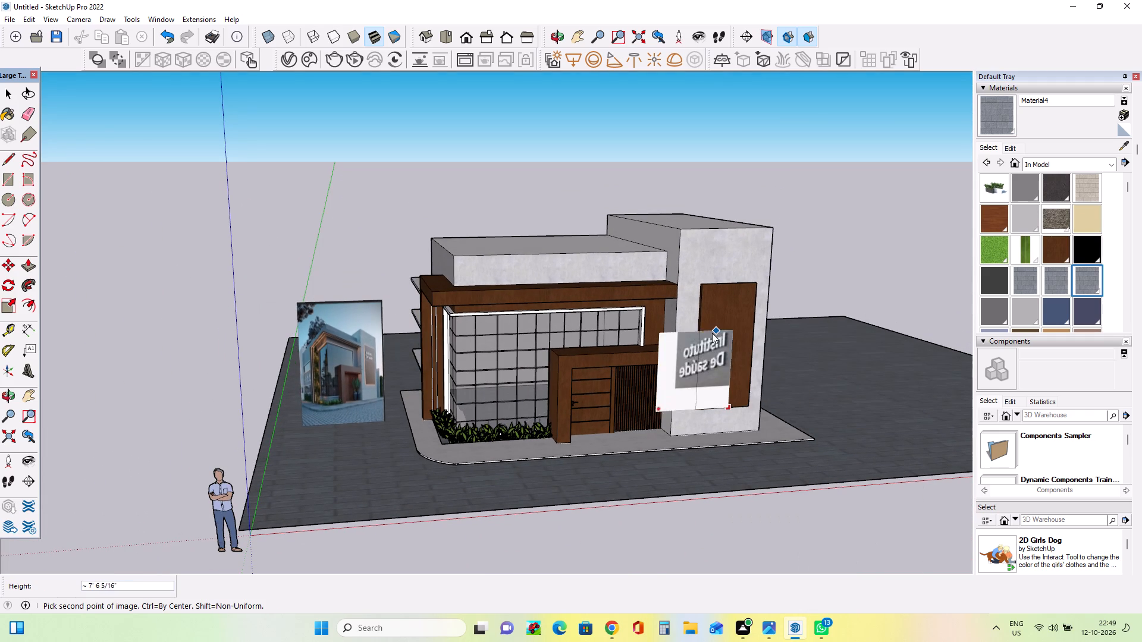
pyautogui.click(726, 332)
# Scale the "Instituto De saúde" image to 0.50 in height, 0.65 in width, and again by 0.86 in height.
pyautogui.scroll(2, 751, 400)
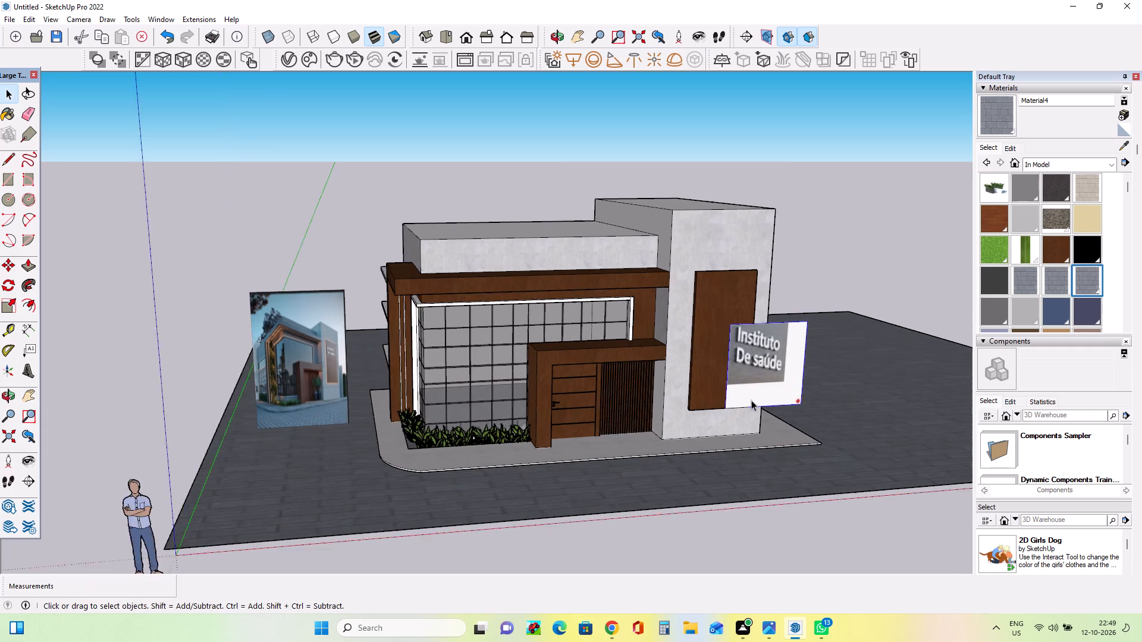
pyautogui.scroll(4, 751, 400)
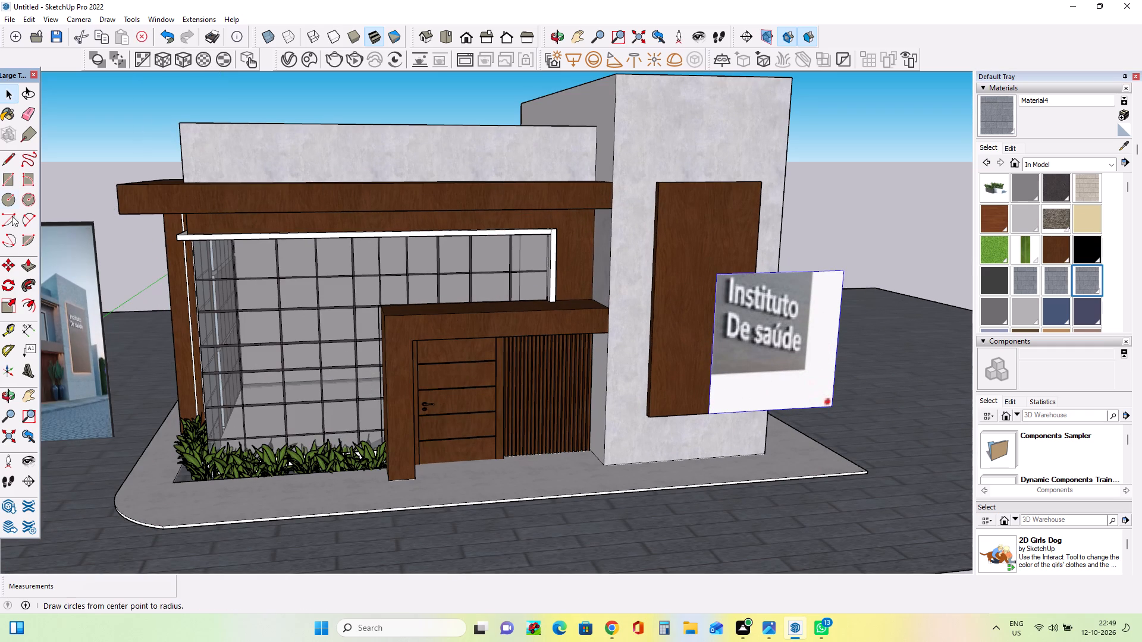
pyautogui.click(8, 306)
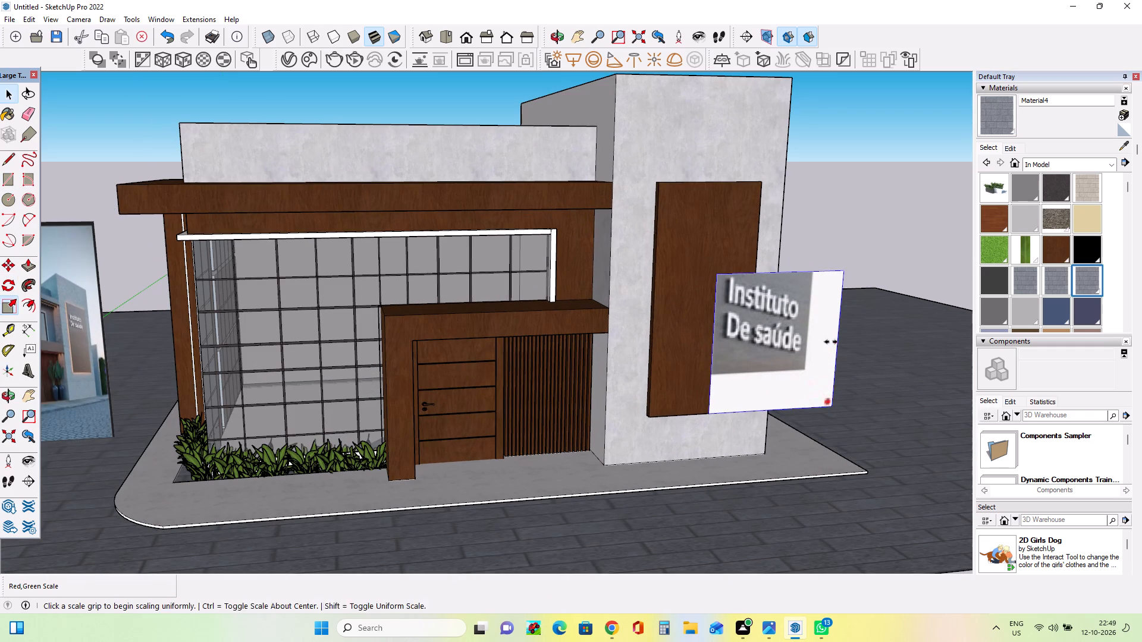
pyautogui.click(768, 411)
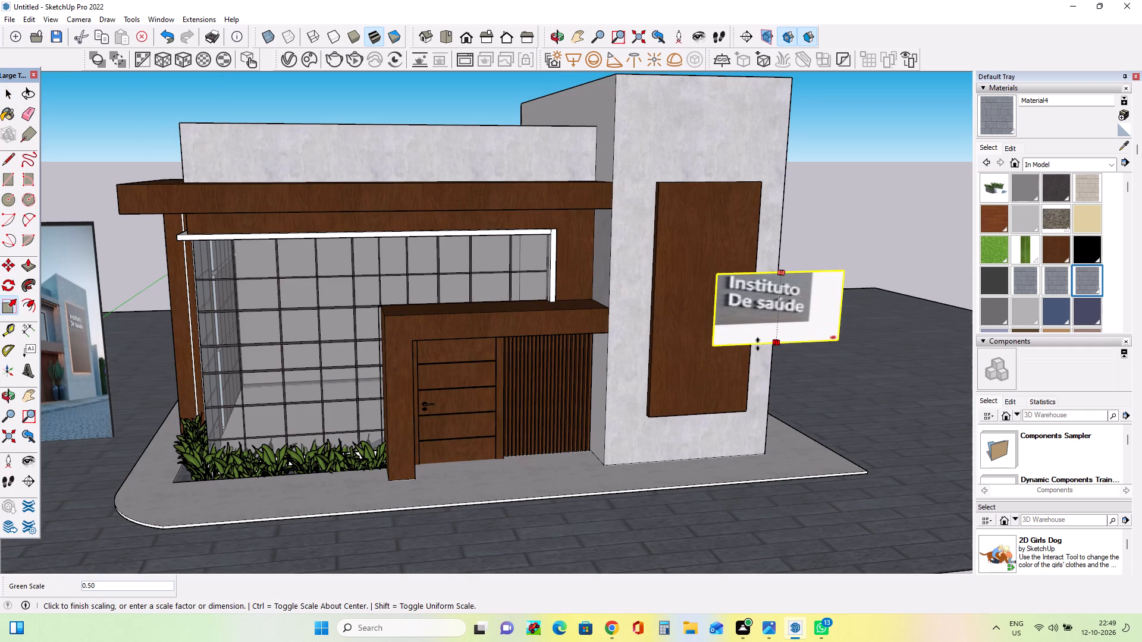
pyautogui.click(758, 349)
pyautogui.click(841, 309)
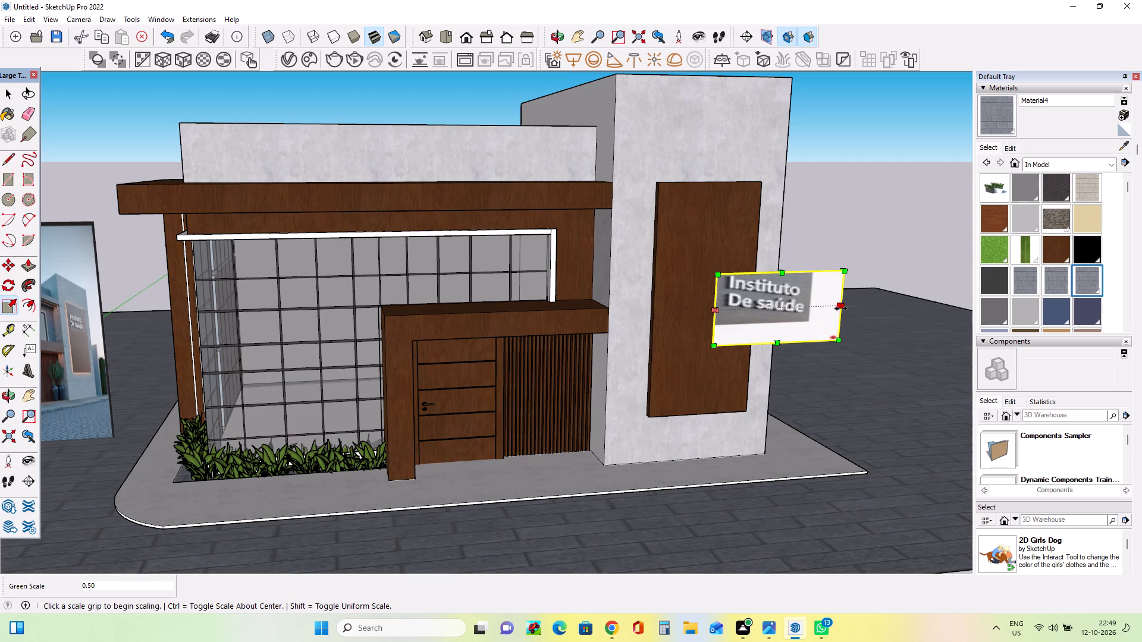
pyautogui.click(797, 309)
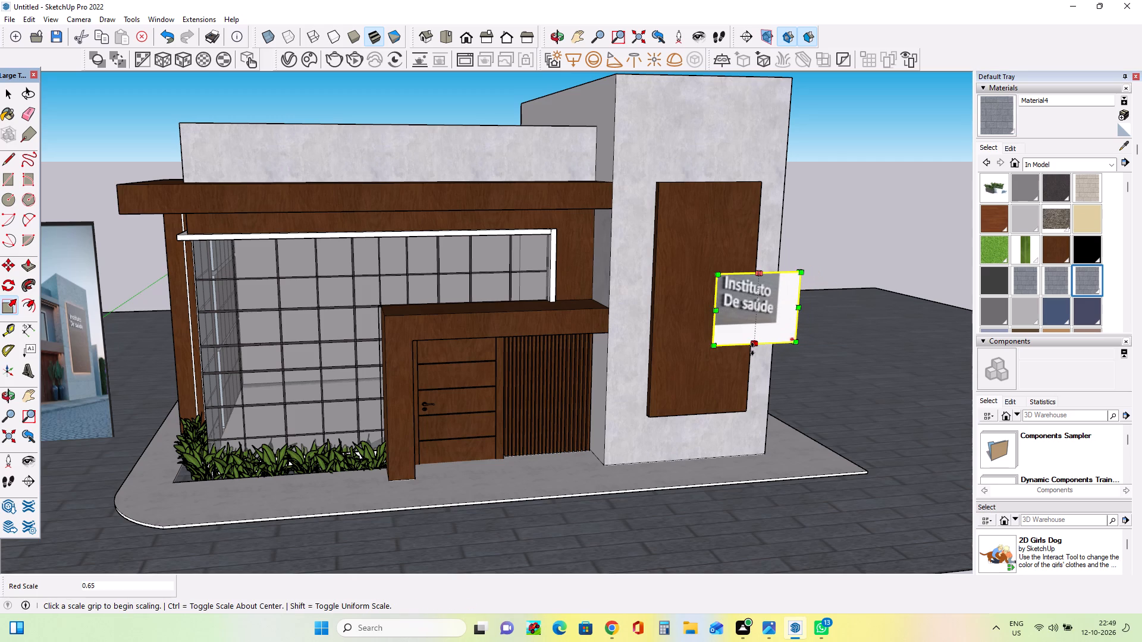
pyautogui.click(752, 347)
pyautogui.click(753, 335)
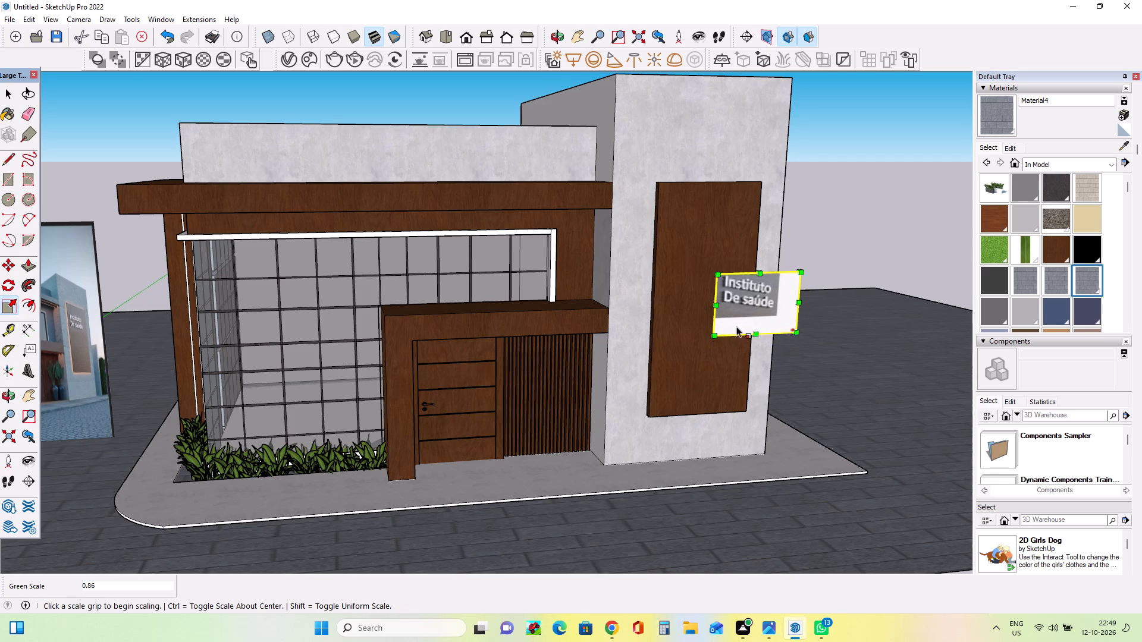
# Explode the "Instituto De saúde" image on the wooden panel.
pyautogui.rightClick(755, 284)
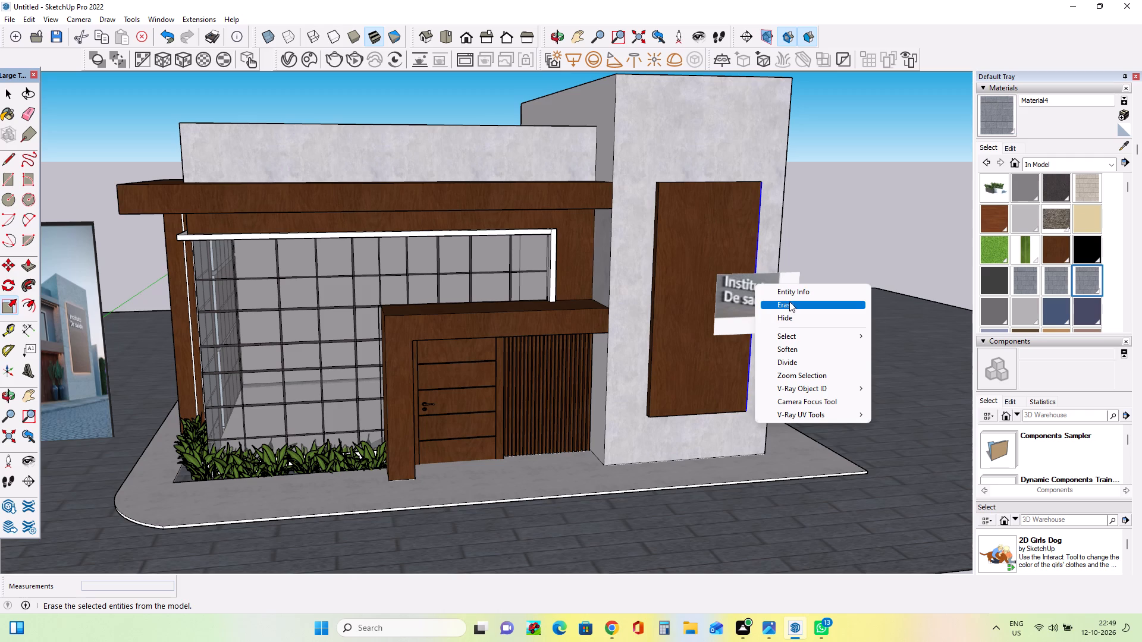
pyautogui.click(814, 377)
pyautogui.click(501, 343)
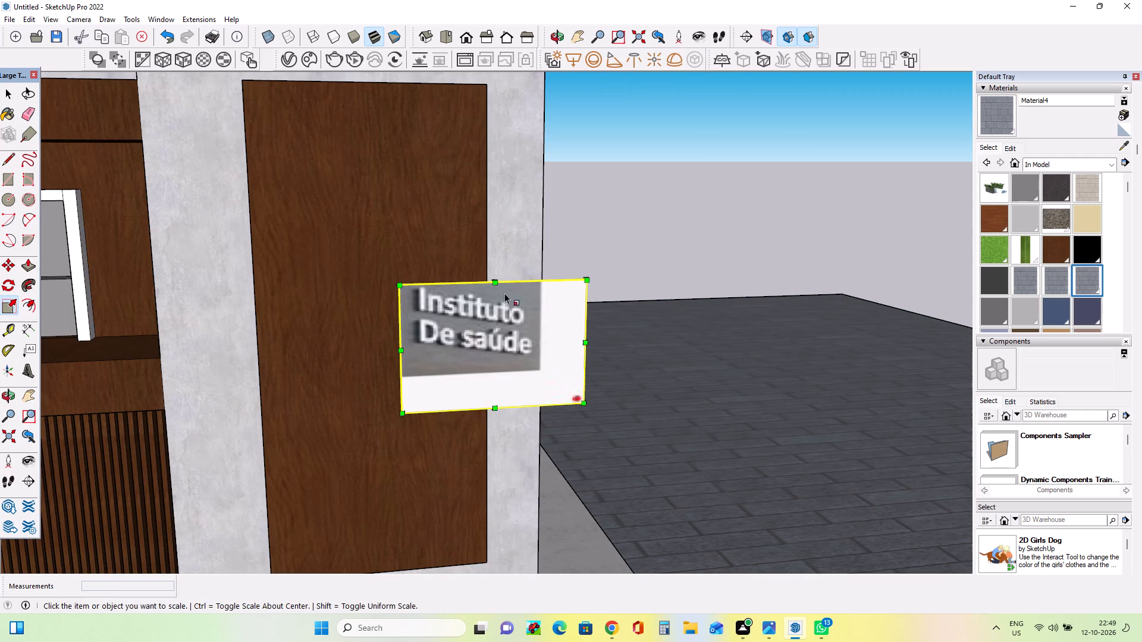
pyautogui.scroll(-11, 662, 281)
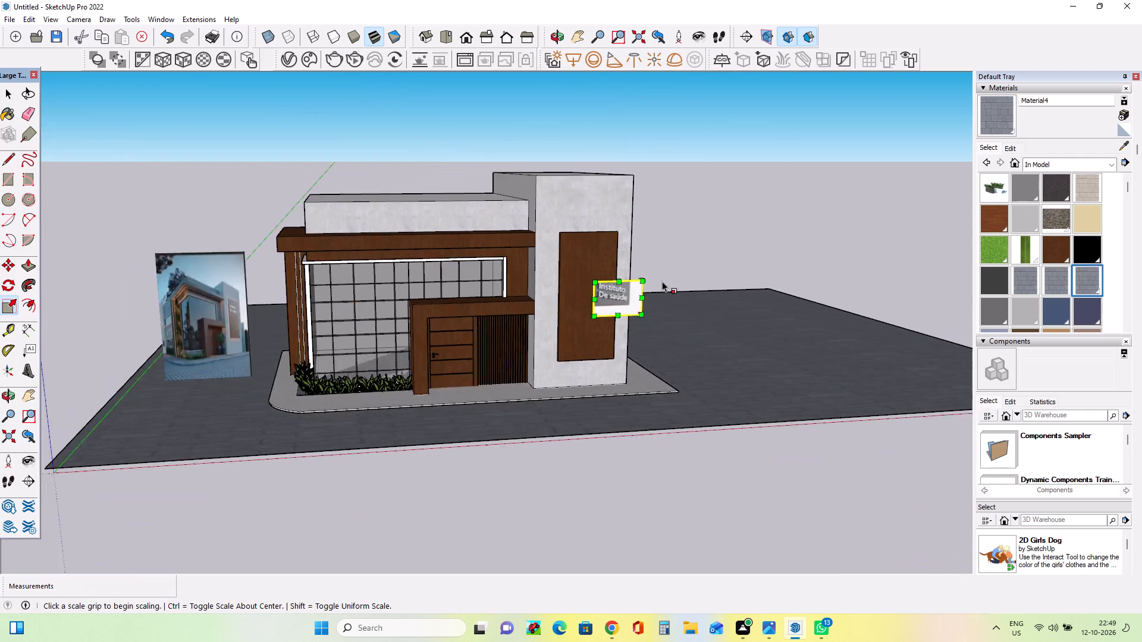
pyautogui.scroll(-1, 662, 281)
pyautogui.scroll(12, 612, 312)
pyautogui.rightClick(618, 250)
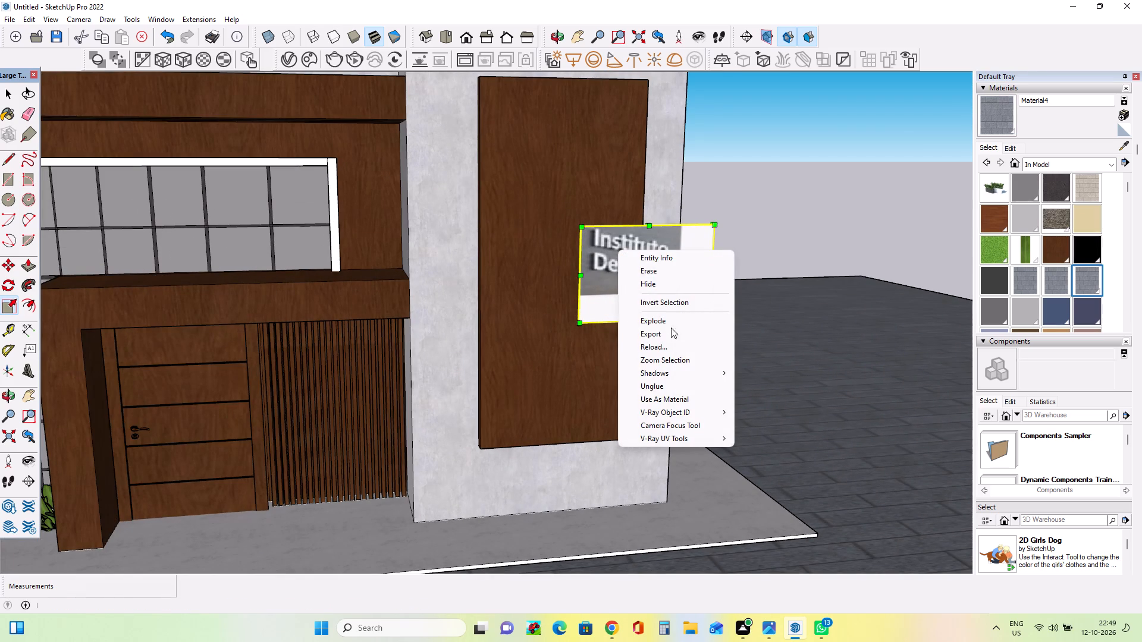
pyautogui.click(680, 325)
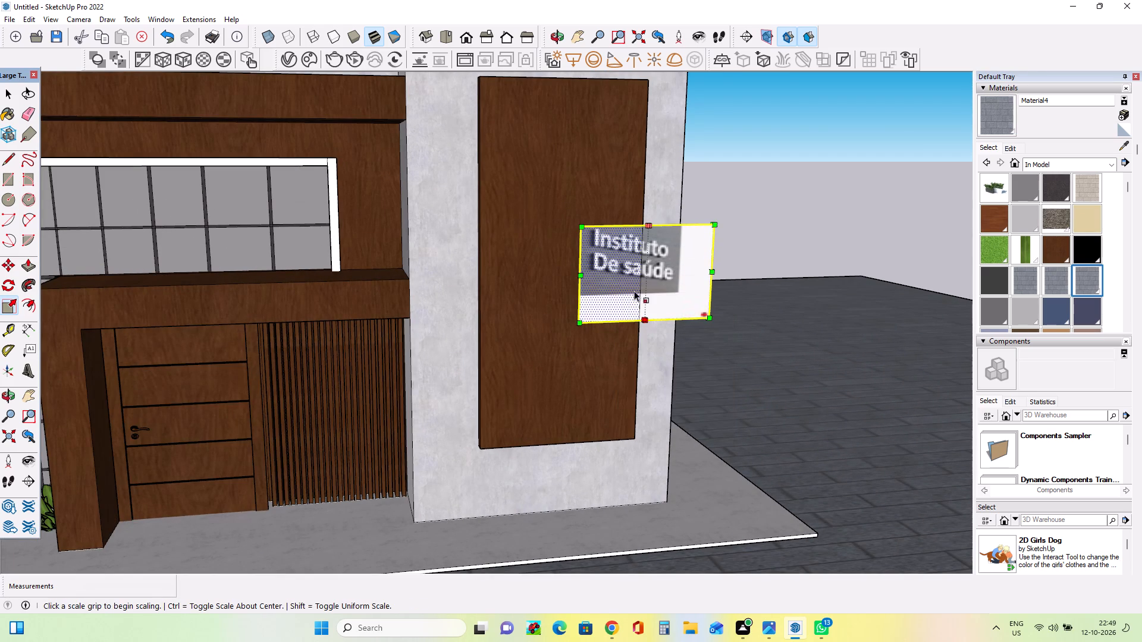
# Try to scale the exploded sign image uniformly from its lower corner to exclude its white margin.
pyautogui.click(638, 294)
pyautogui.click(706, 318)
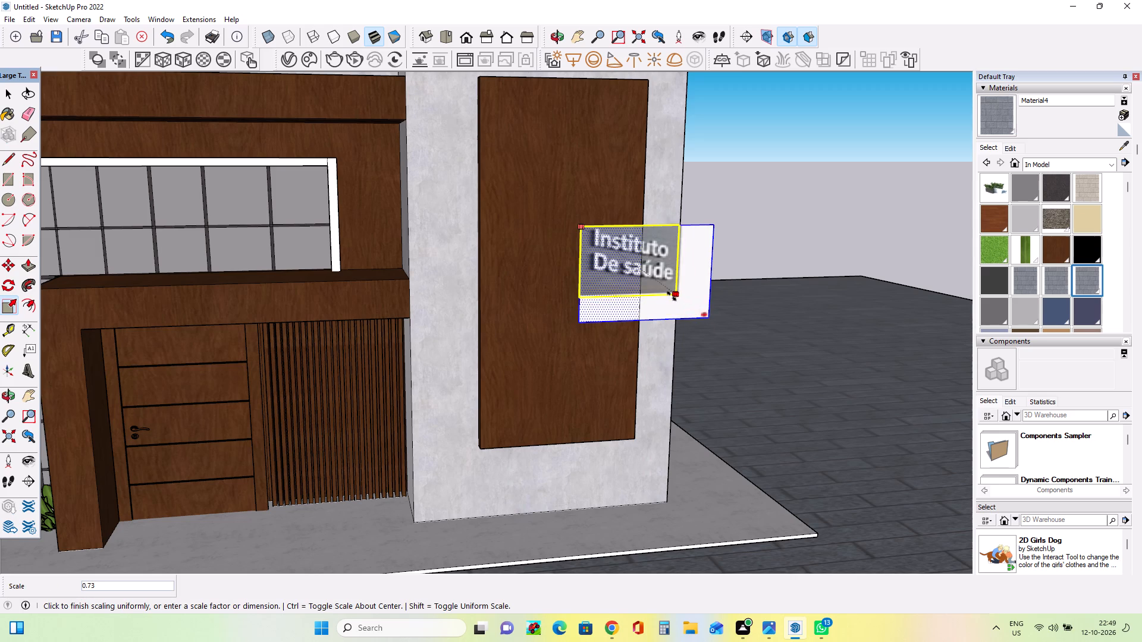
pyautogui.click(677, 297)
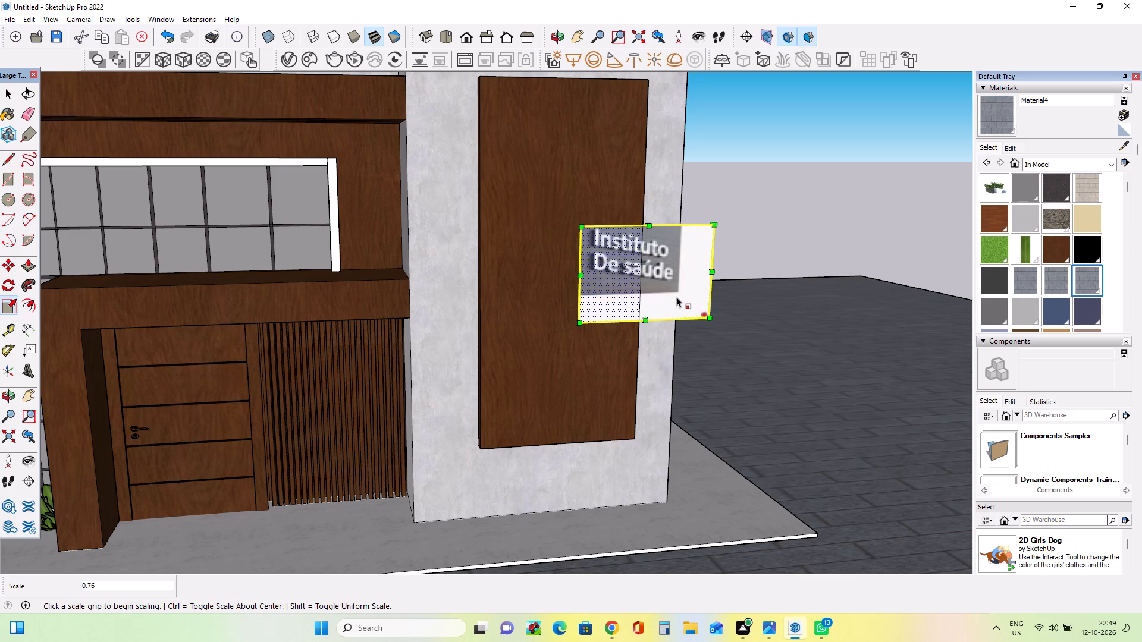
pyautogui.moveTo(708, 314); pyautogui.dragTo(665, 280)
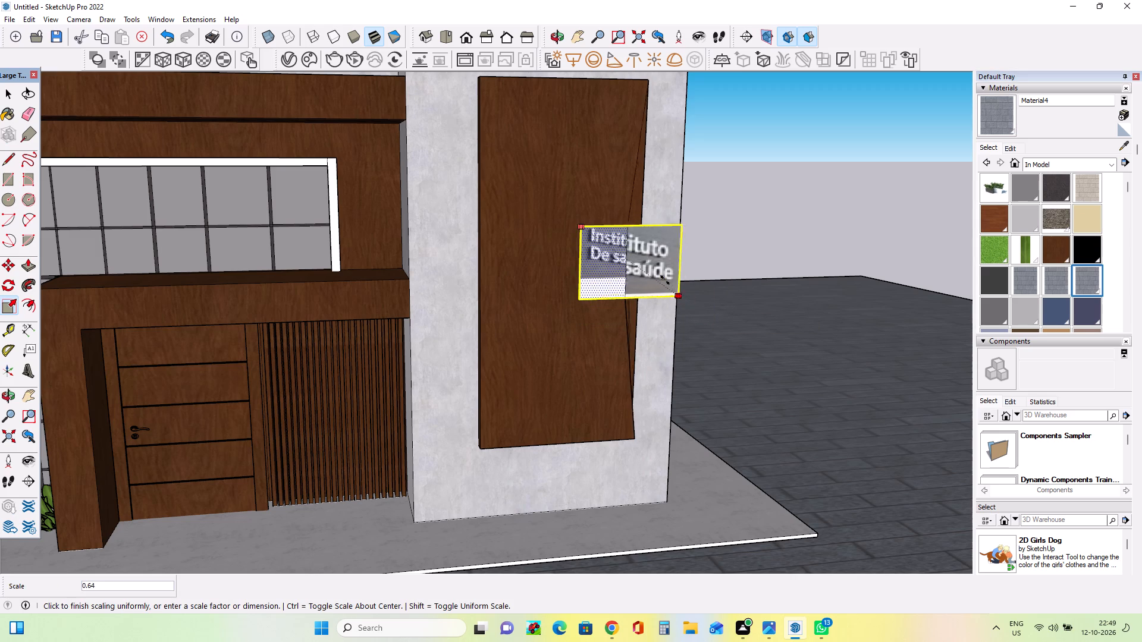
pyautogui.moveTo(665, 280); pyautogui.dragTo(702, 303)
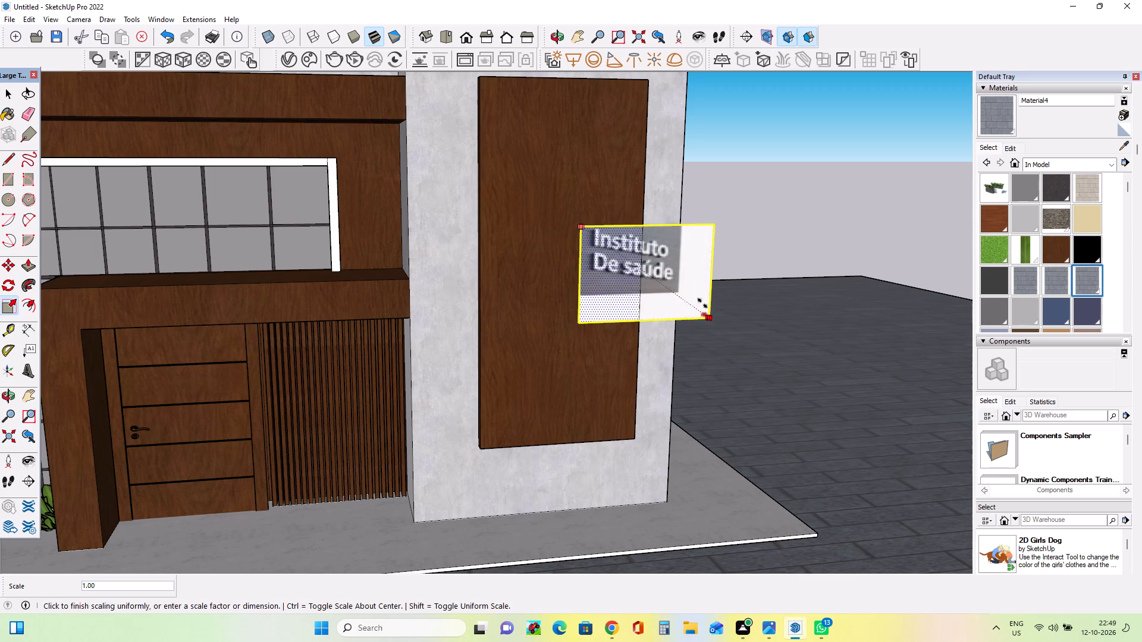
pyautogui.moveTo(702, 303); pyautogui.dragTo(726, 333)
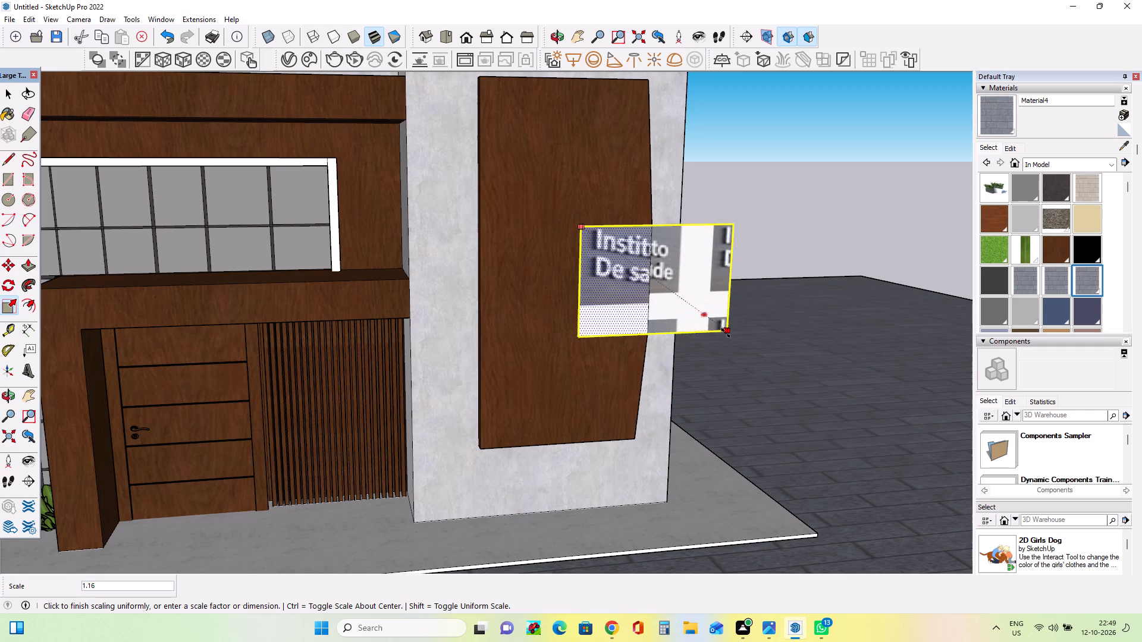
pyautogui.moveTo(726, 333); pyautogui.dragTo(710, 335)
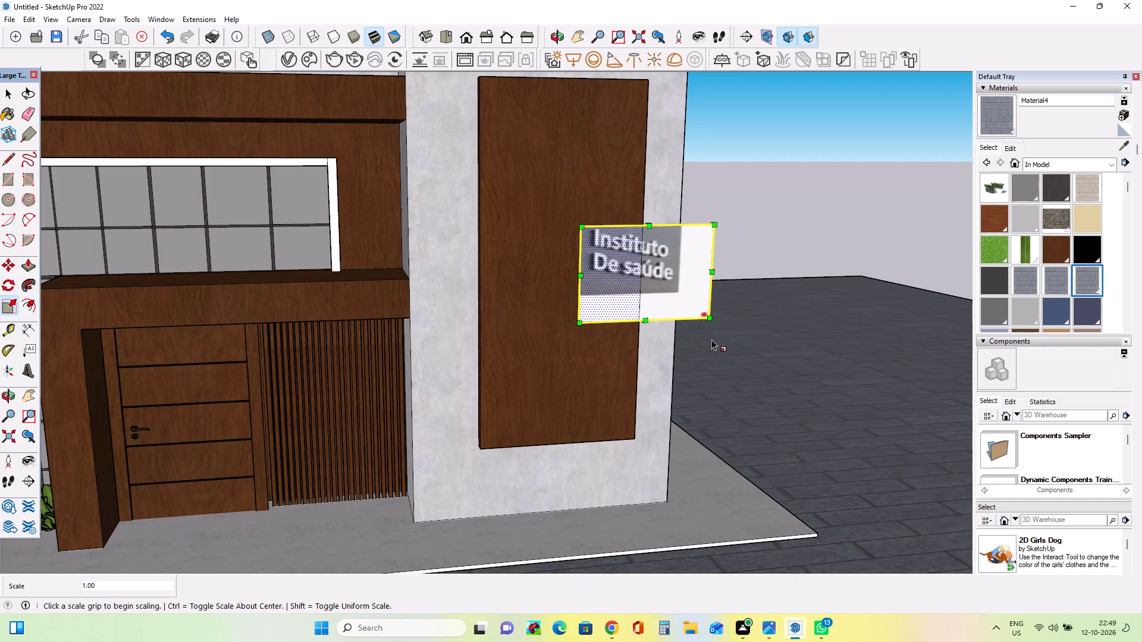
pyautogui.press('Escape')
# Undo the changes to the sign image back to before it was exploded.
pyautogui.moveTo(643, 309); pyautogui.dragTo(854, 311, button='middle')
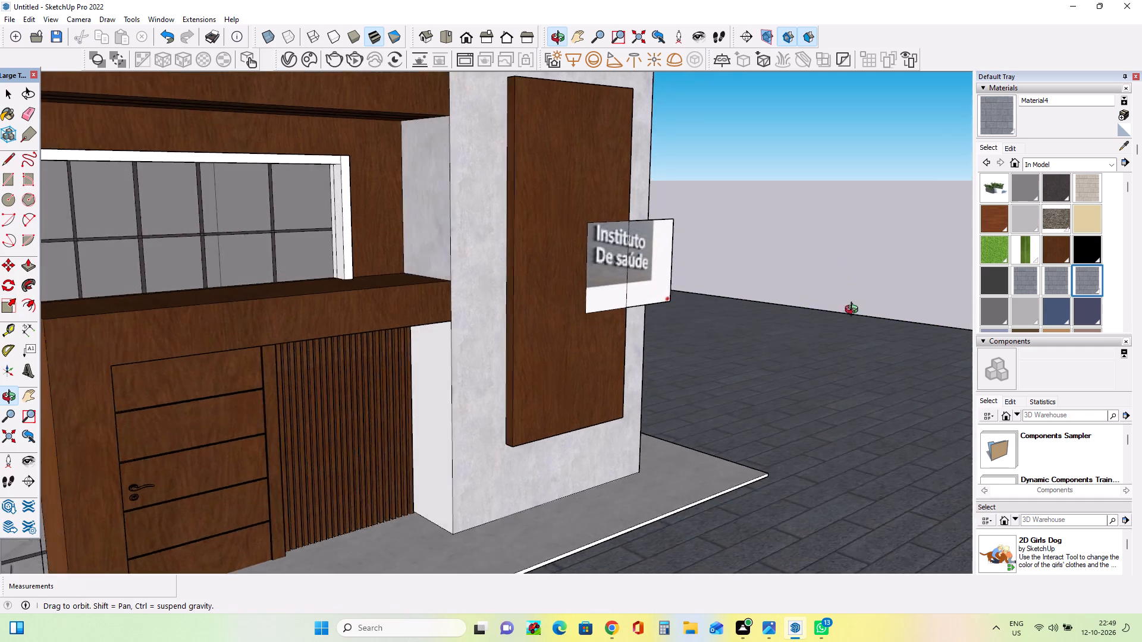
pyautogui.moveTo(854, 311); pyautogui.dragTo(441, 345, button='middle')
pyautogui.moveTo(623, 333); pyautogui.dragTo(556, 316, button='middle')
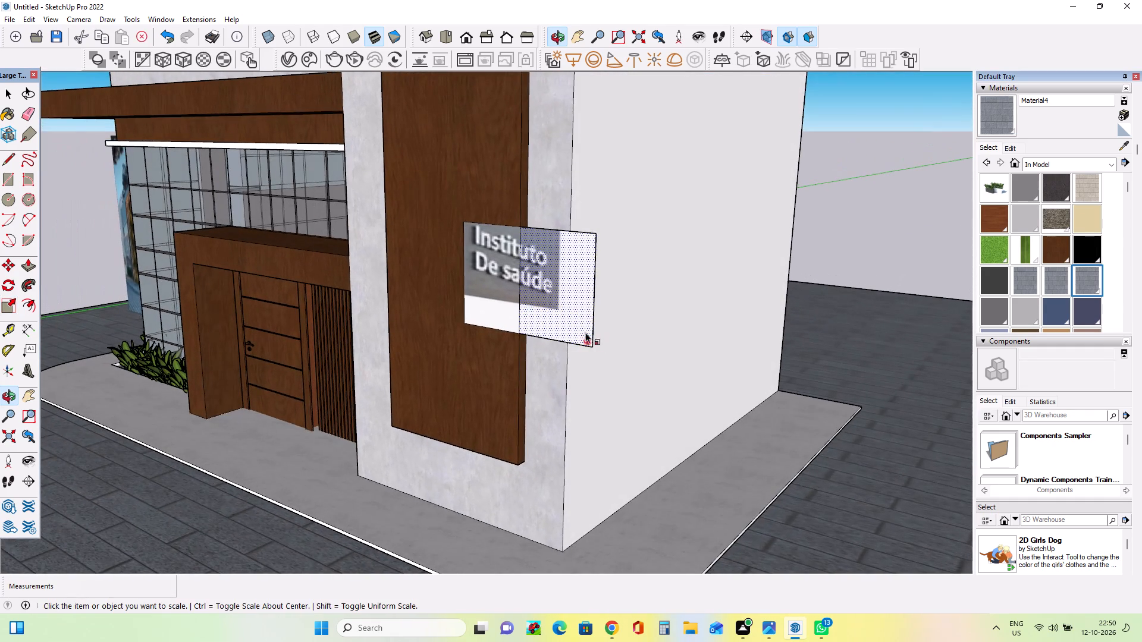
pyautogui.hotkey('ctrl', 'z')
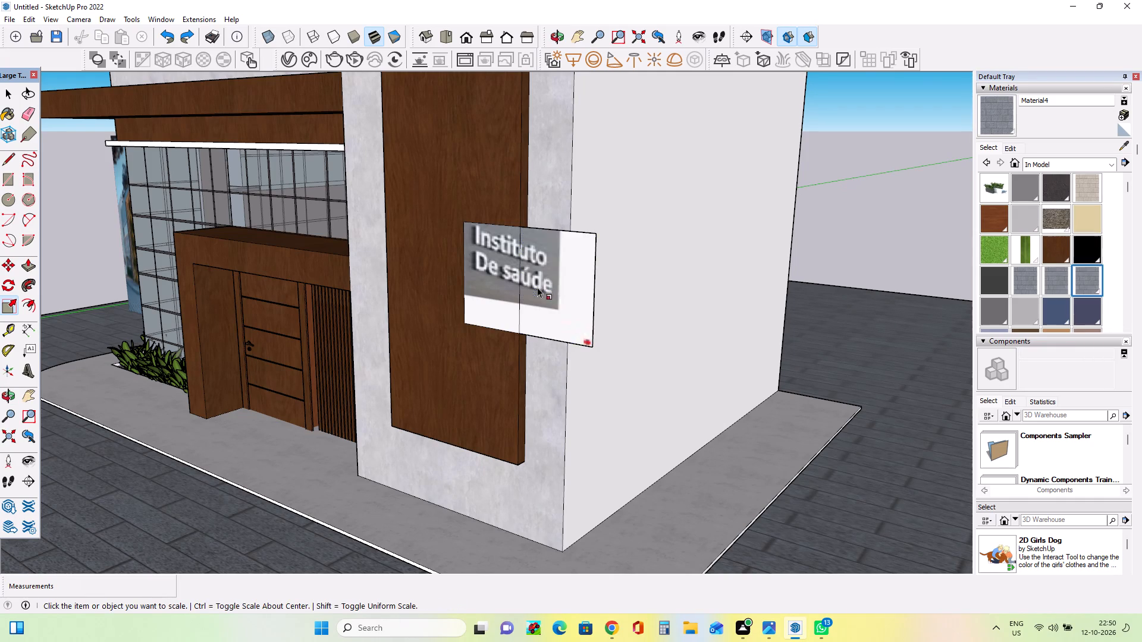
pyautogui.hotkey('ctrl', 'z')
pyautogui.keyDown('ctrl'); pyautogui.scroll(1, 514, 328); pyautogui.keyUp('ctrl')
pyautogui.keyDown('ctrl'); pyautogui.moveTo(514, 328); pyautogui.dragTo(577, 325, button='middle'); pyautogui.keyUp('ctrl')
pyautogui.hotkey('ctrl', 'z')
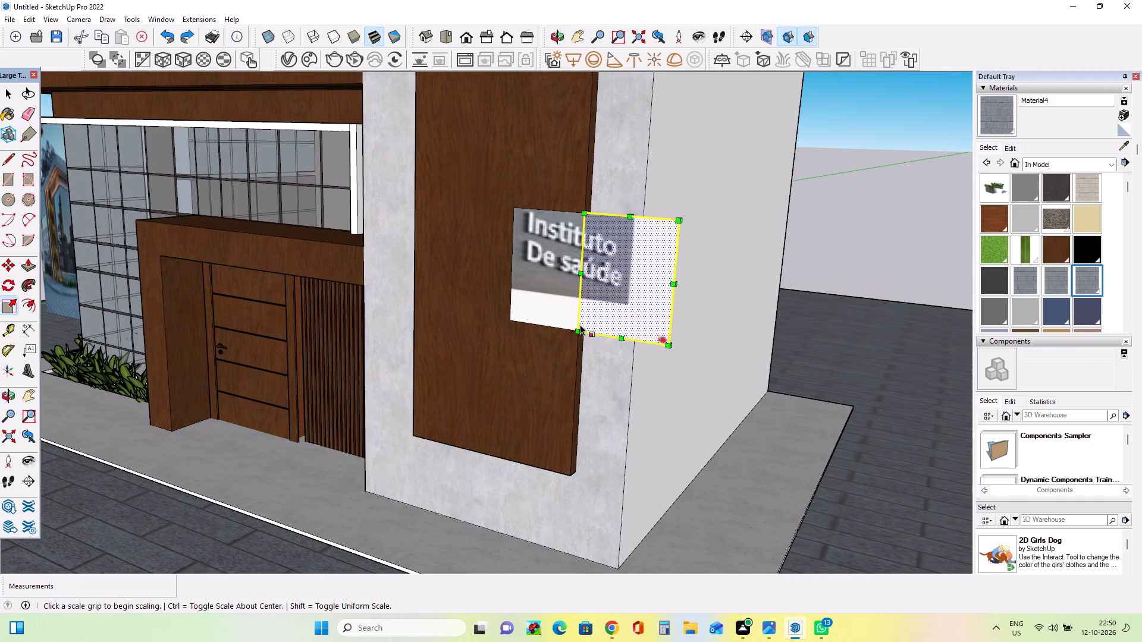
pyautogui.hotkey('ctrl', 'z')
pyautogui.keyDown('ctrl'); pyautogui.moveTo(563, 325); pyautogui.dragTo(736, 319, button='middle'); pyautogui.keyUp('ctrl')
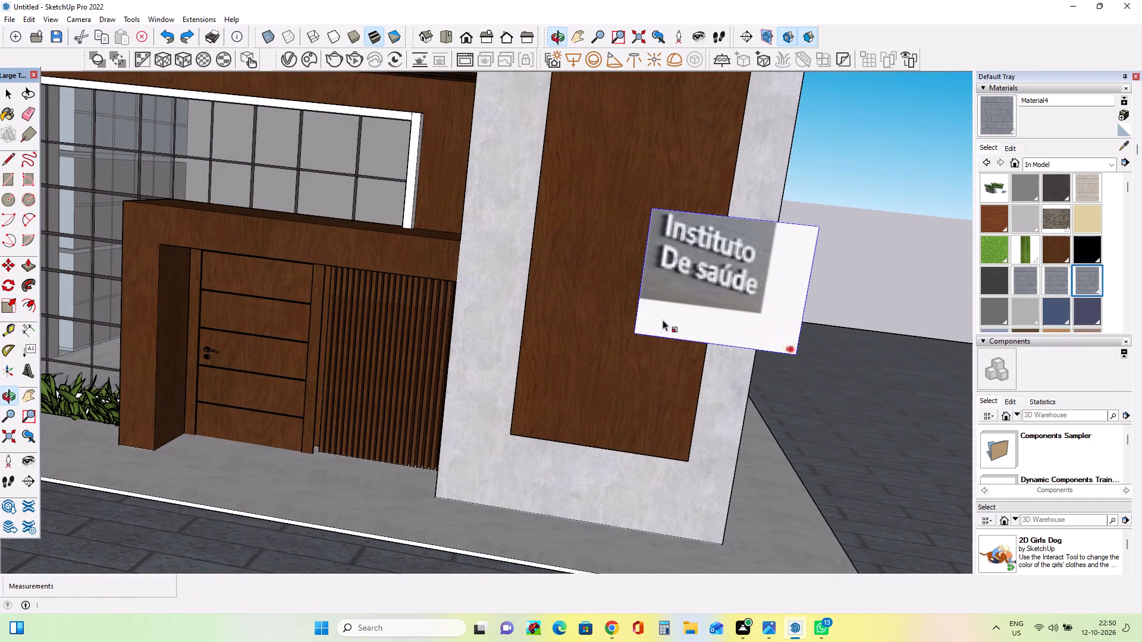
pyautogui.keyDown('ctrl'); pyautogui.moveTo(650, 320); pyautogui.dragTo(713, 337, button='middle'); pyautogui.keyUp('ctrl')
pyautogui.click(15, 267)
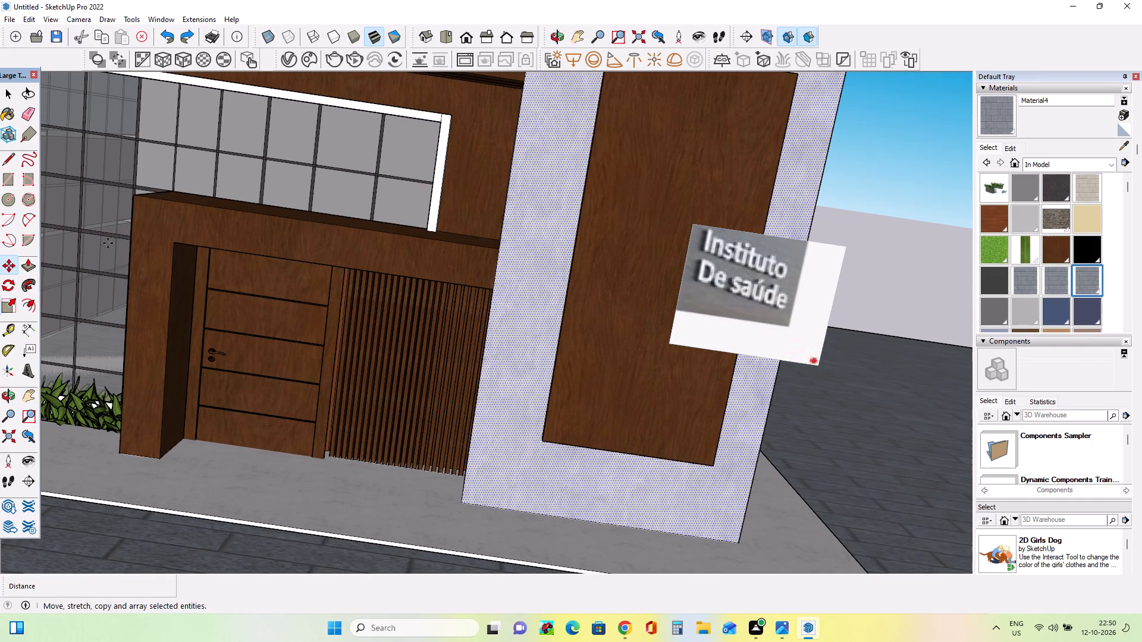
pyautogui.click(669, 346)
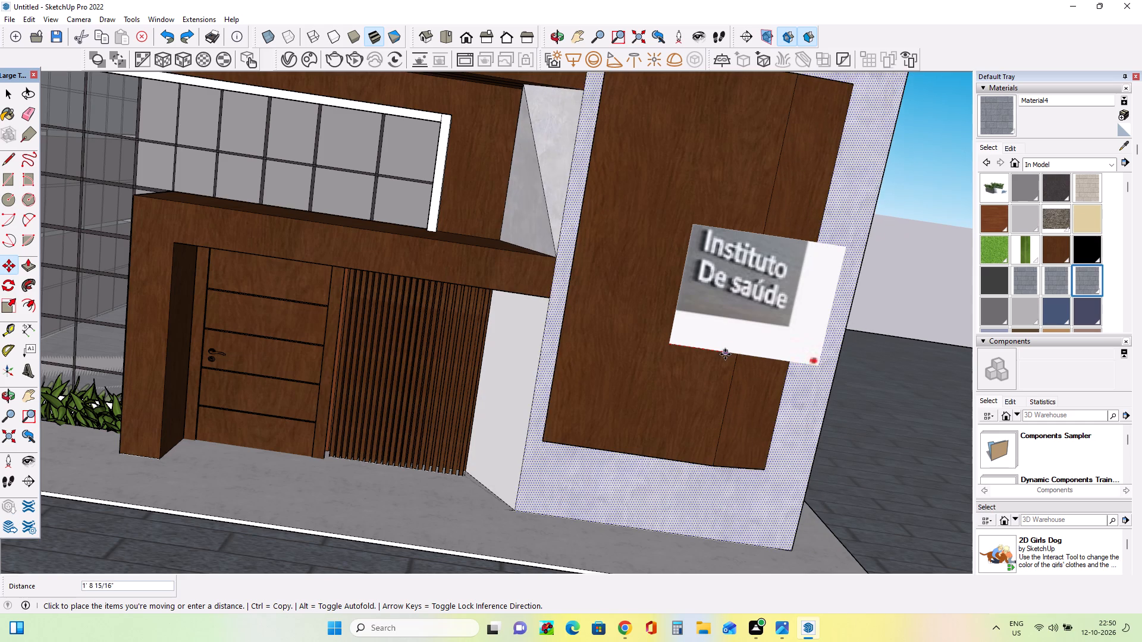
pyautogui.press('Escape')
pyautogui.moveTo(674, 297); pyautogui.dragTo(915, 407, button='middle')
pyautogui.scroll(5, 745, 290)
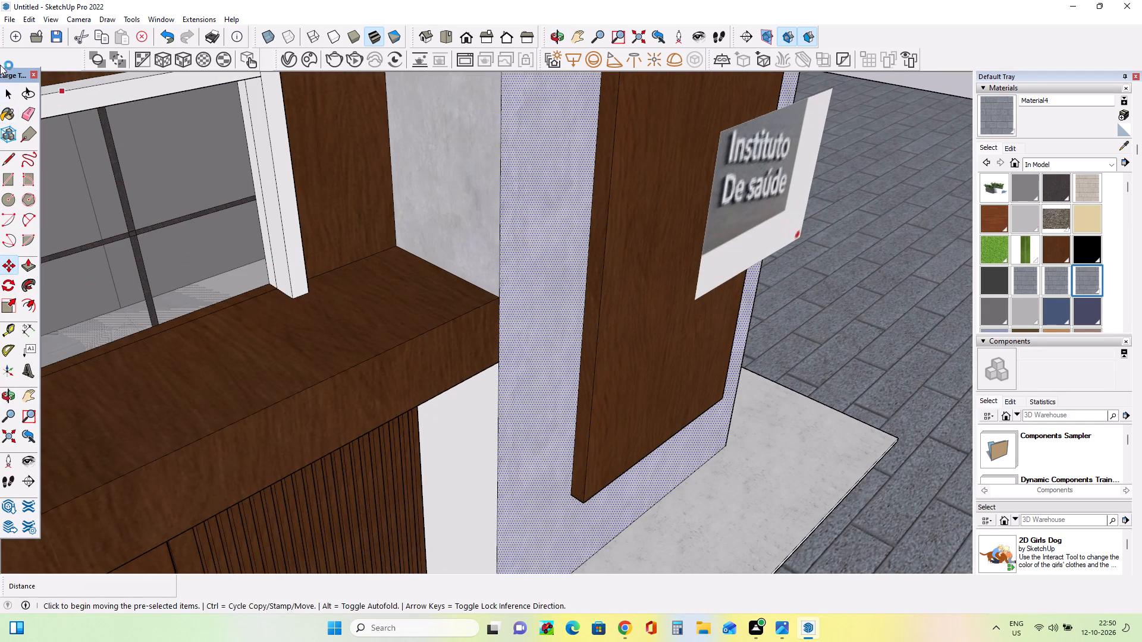
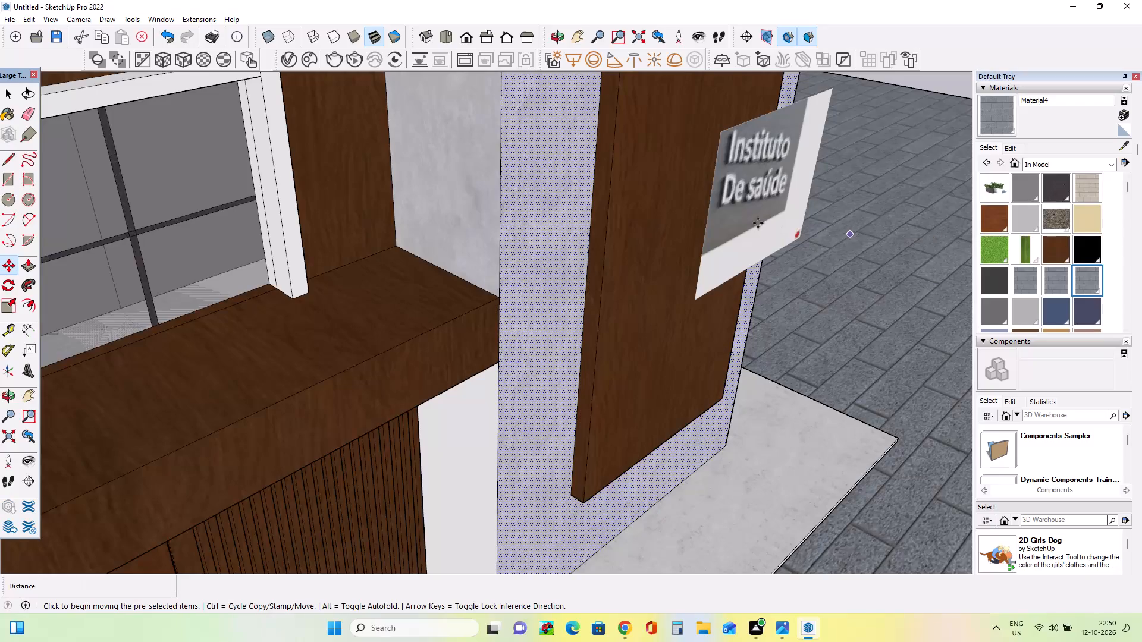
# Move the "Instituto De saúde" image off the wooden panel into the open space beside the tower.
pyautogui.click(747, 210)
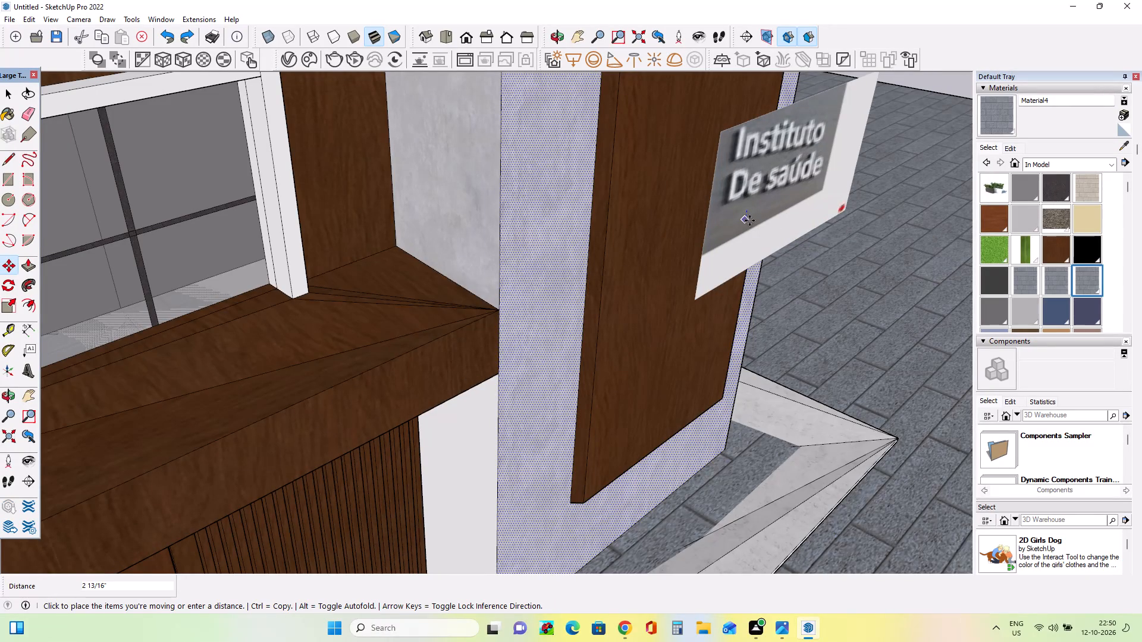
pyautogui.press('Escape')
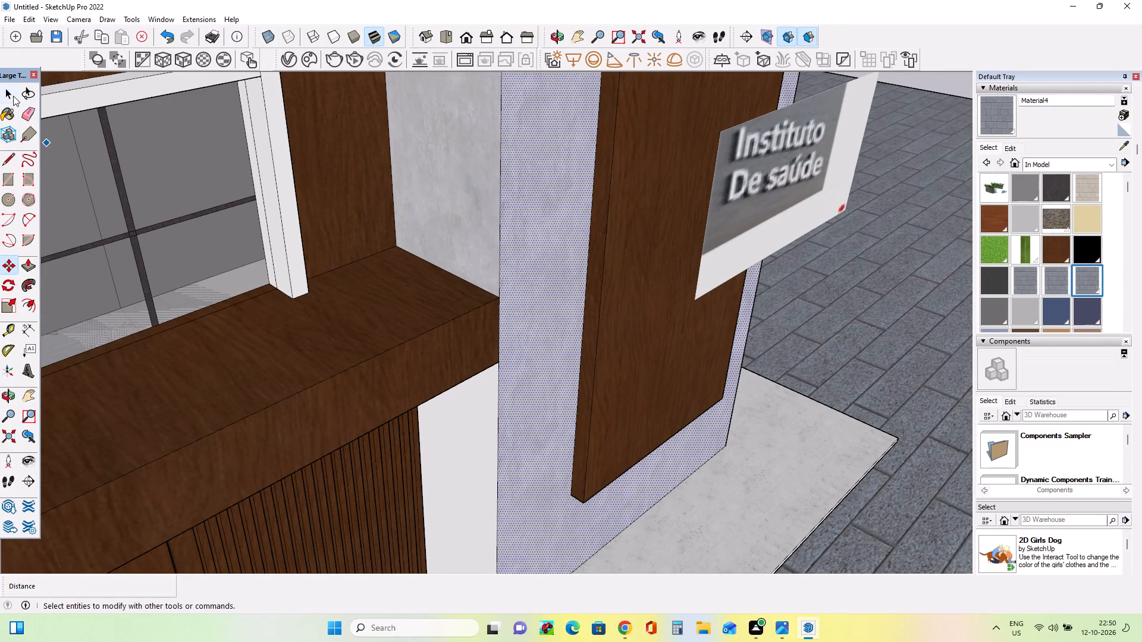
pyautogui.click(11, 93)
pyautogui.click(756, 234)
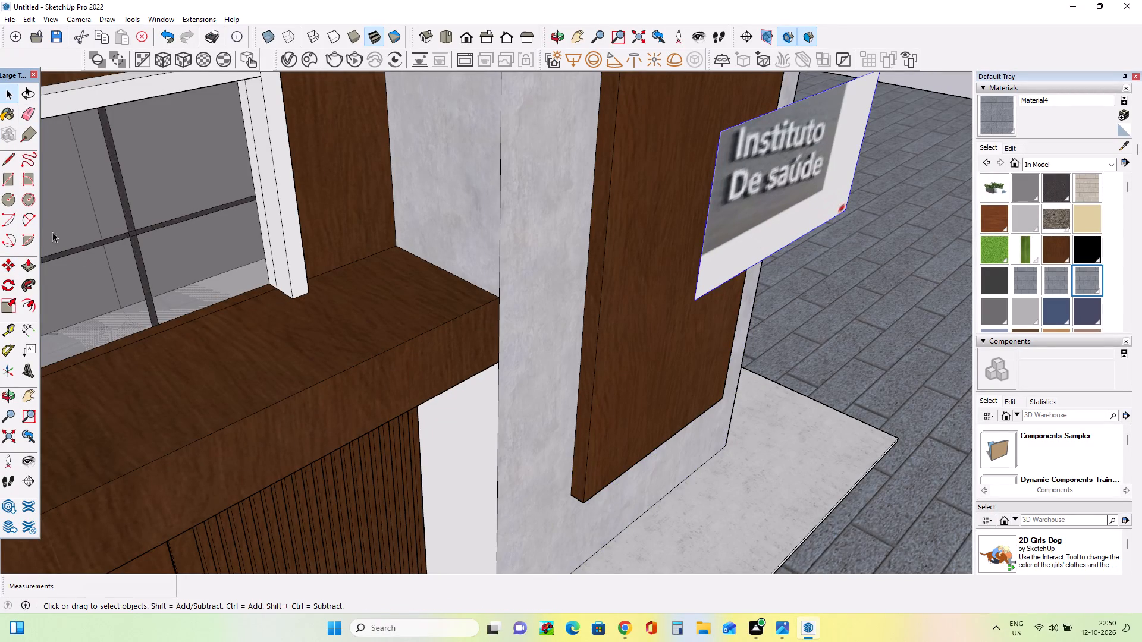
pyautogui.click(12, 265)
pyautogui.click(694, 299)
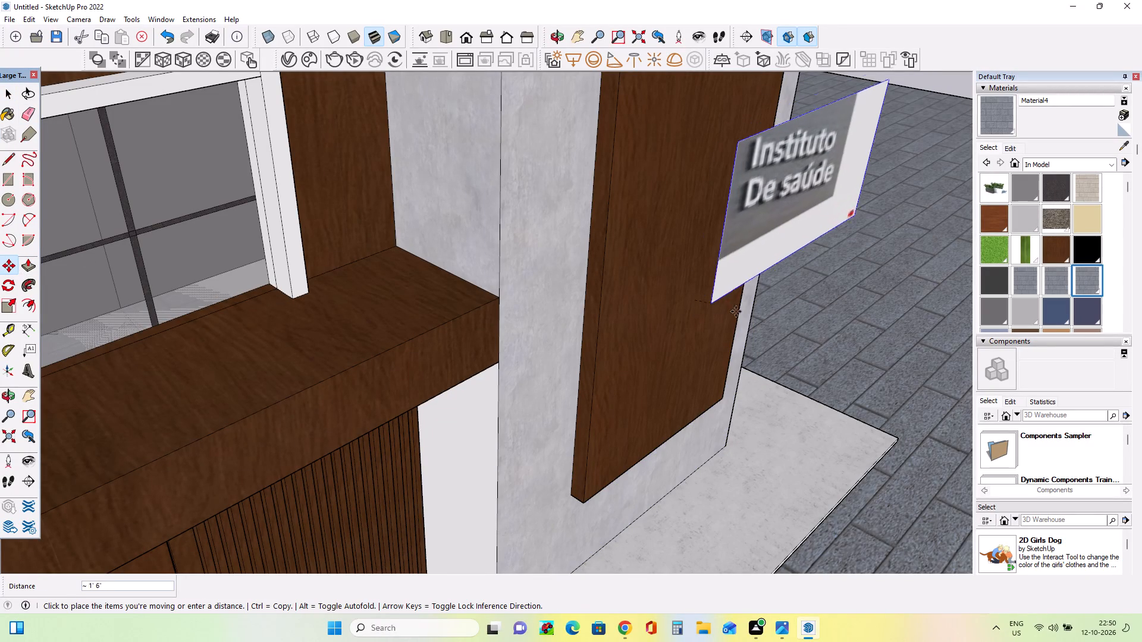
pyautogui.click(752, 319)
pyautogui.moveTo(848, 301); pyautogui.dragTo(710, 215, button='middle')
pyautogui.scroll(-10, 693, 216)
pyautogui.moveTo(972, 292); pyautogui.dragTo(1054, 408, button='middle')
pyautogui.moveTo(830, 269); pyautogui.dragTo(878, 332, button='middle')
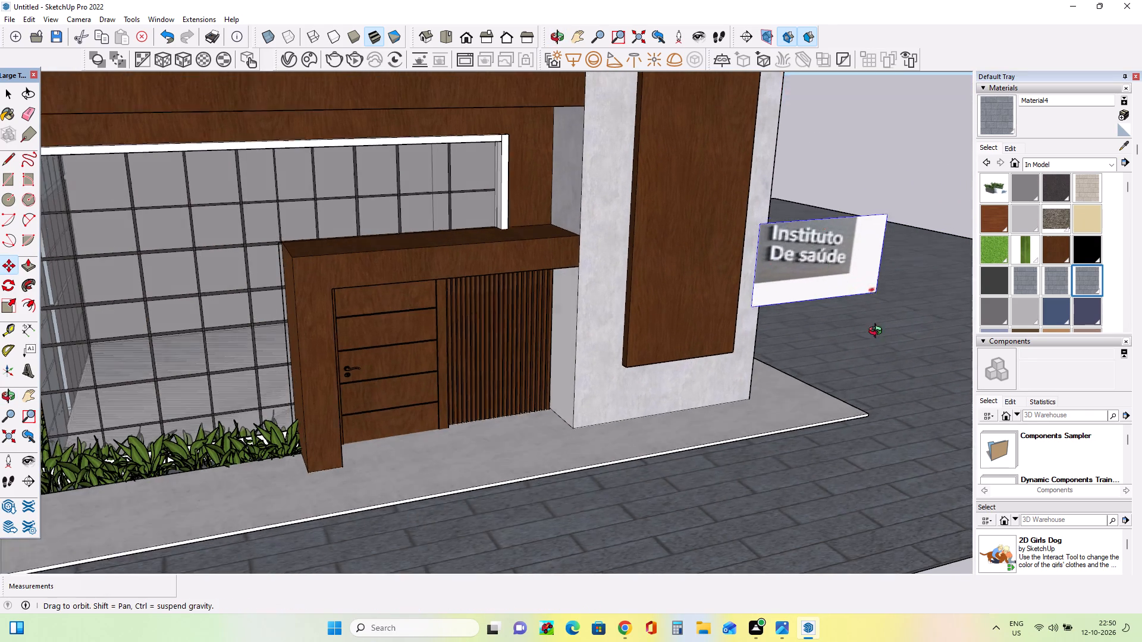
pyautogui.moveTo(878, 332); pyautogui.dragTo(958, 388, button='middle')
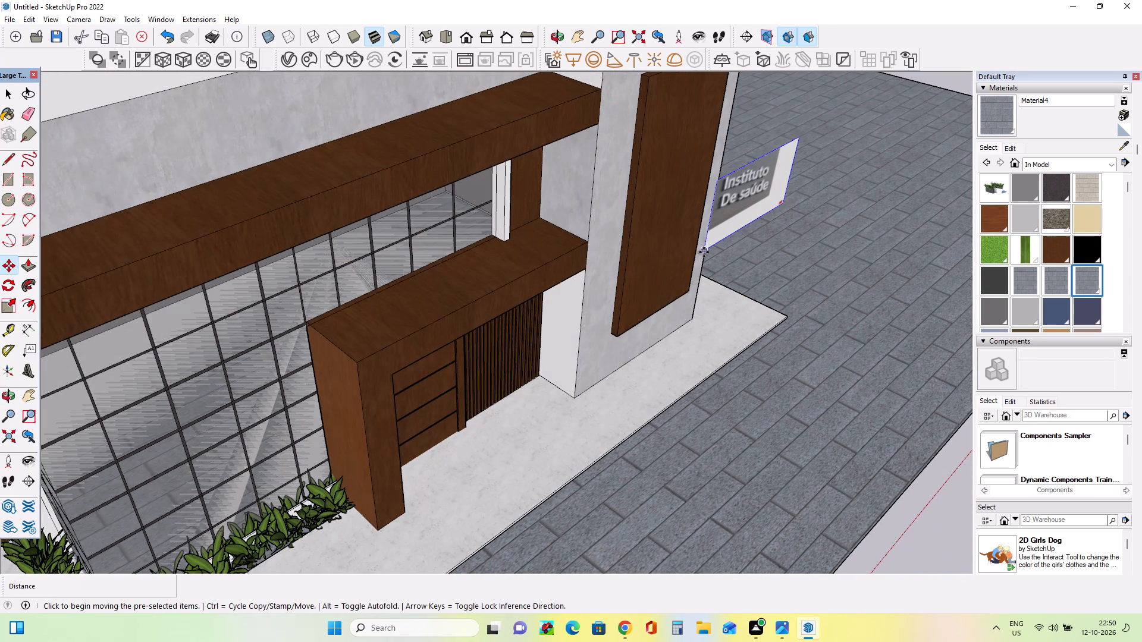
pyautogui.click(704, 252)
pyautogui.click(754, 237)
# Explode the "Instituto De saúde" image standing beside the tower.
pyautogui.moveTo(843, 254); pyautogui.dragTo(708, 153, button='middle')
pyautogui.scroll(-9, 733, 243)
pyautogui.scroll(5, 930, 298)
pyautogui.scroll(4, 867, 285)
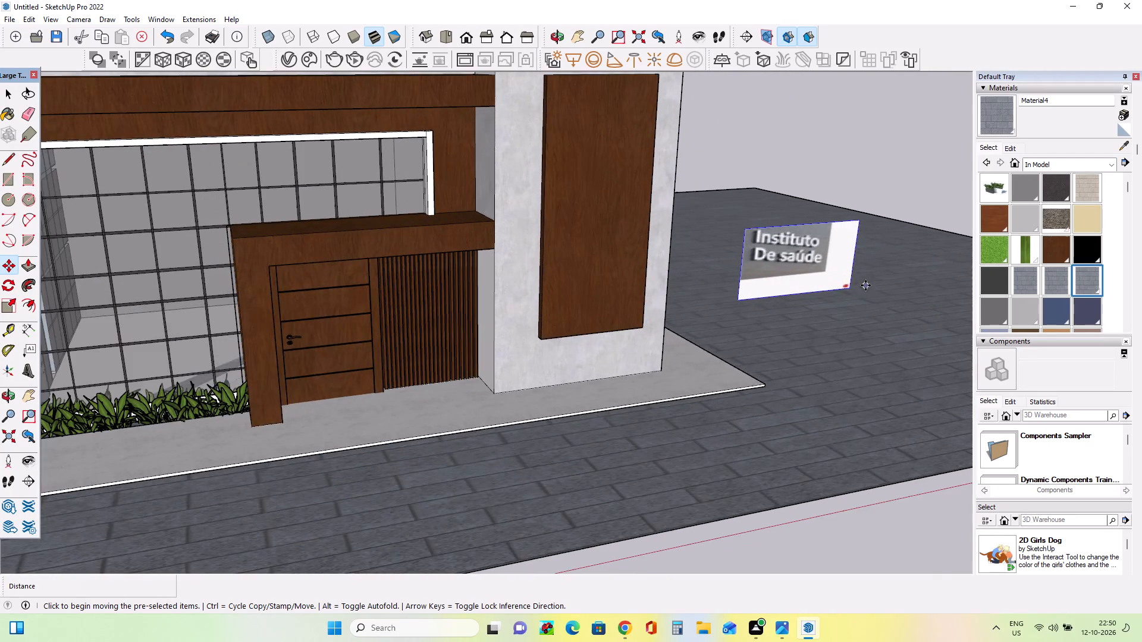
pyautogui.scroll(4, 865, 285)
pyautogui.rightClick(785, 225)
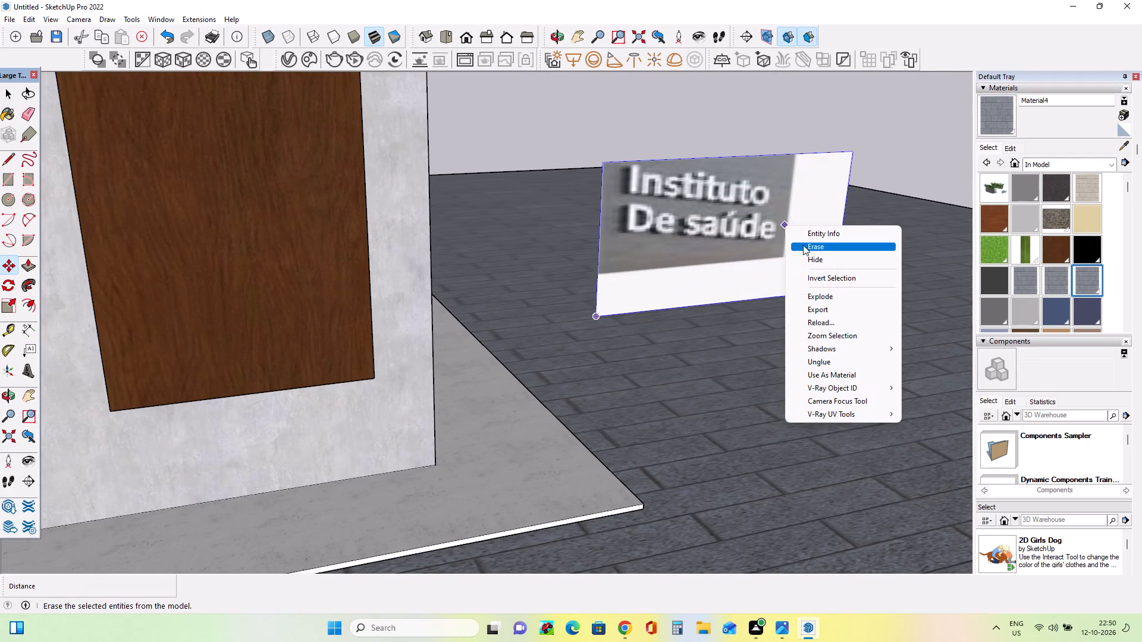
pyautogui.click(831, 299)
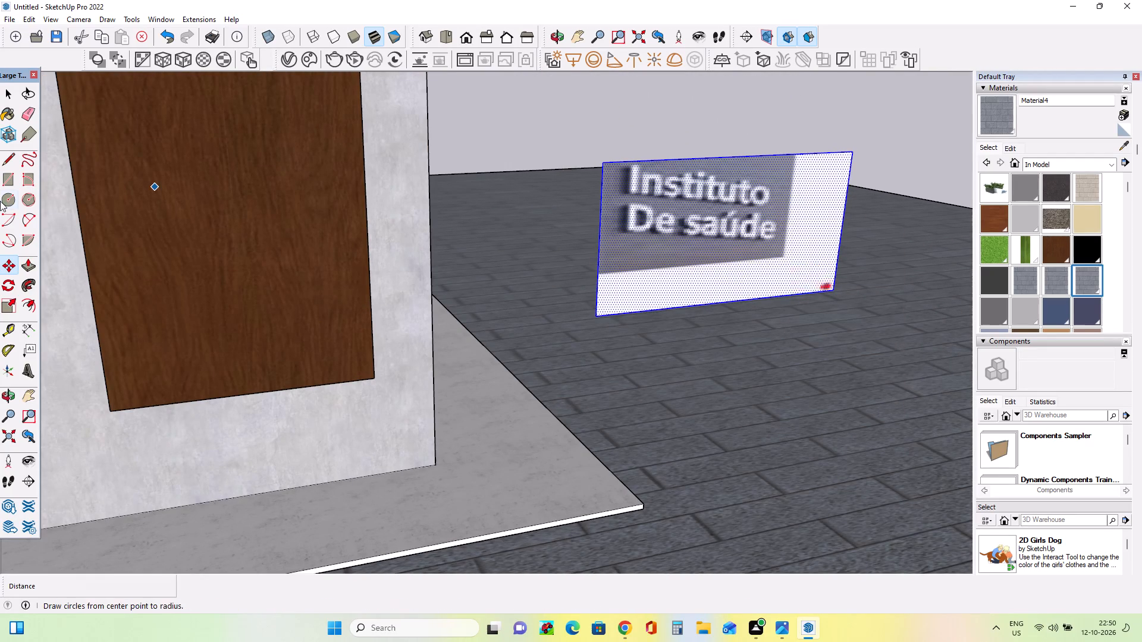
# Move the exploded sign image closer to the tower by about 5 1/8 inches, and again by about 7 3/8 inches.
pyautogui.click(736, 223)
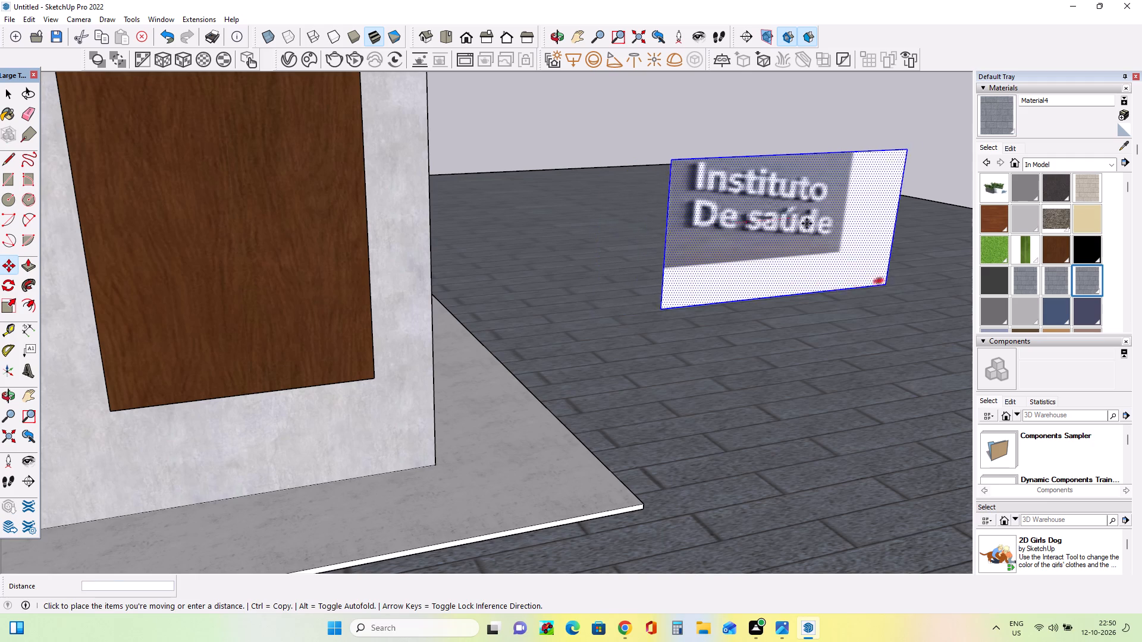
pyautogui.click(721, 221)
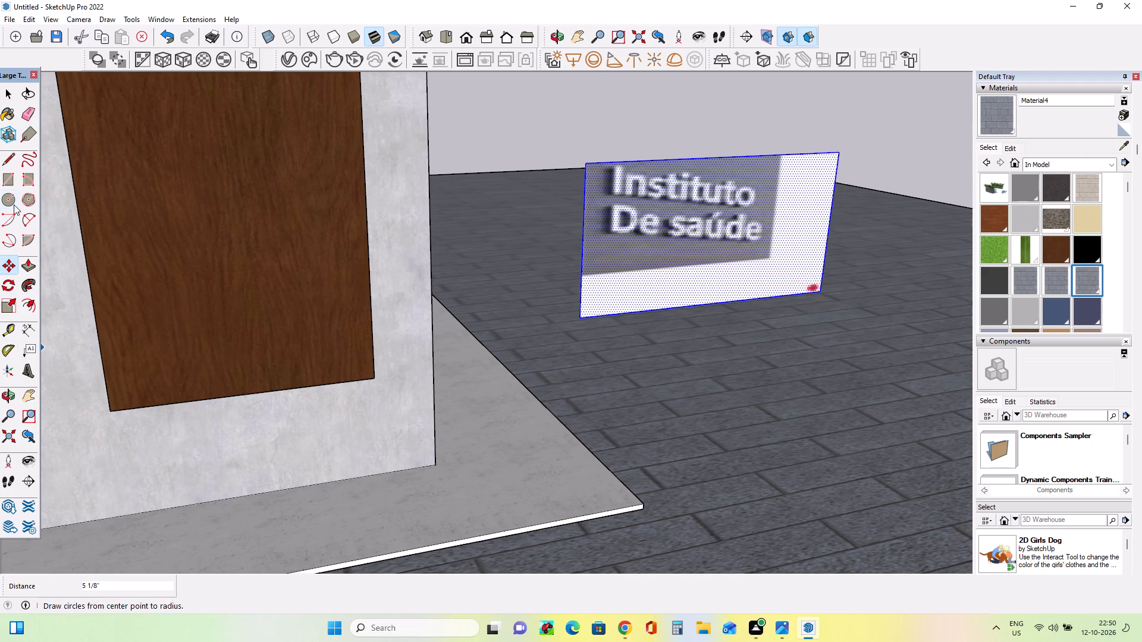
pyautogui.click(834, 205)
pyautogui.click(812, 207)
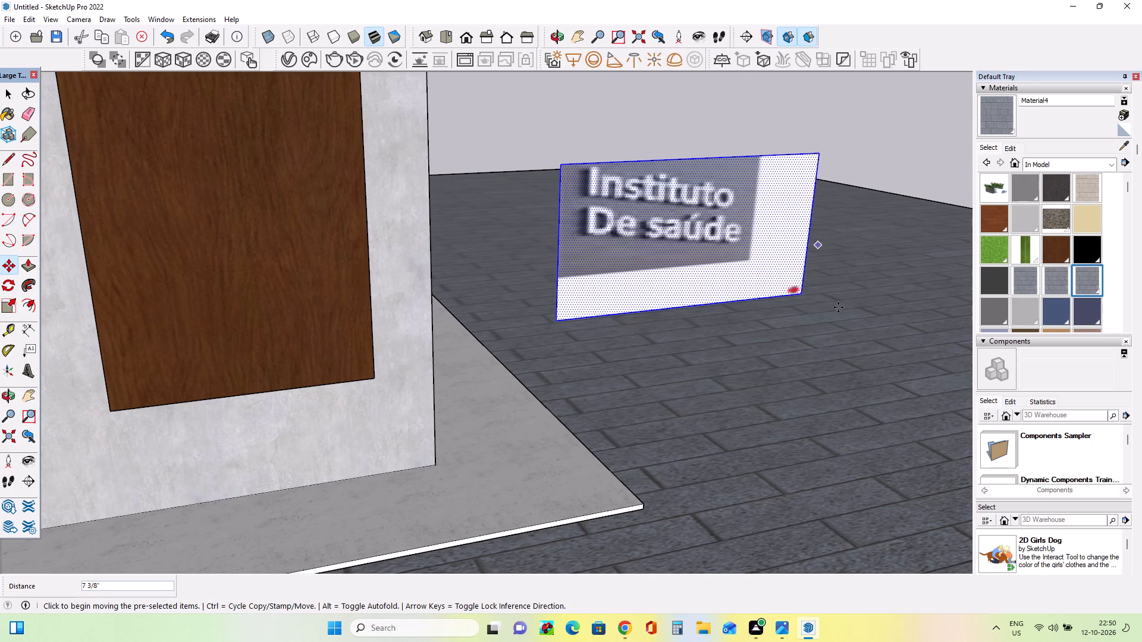
# Examine the building's front facade and tower alongside the reference photo.
pyautogui.scroll(-10, 837, 300)
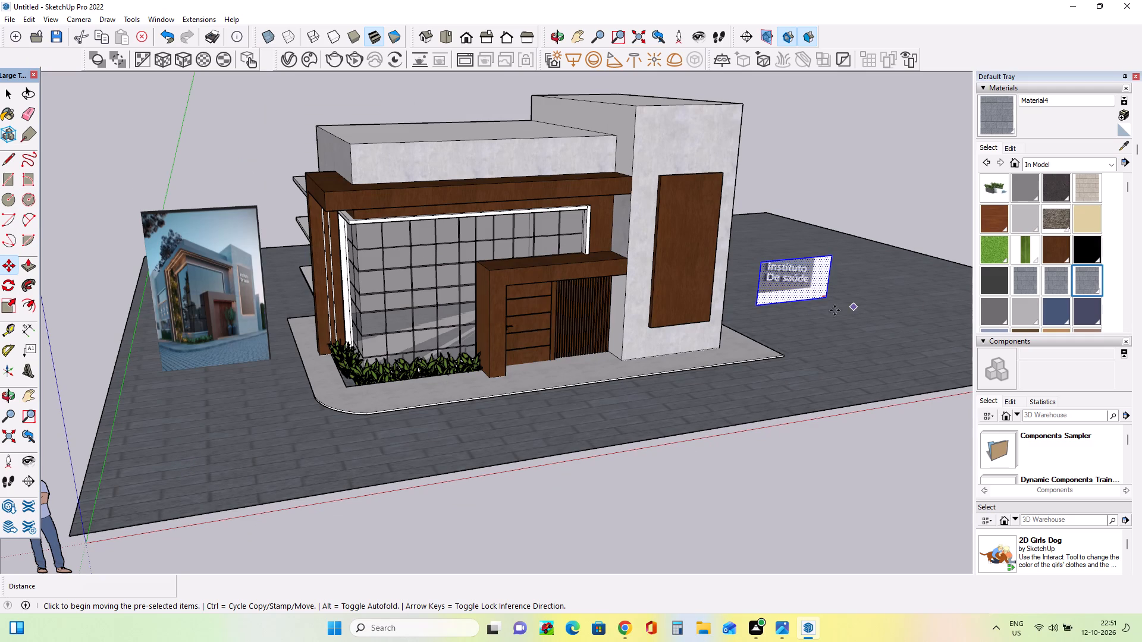
pyautogui.moveTo(786, 282); pyautogui.dragTo(776, 235, button='middle')
pyautogui.scroll(2, 499, 336)
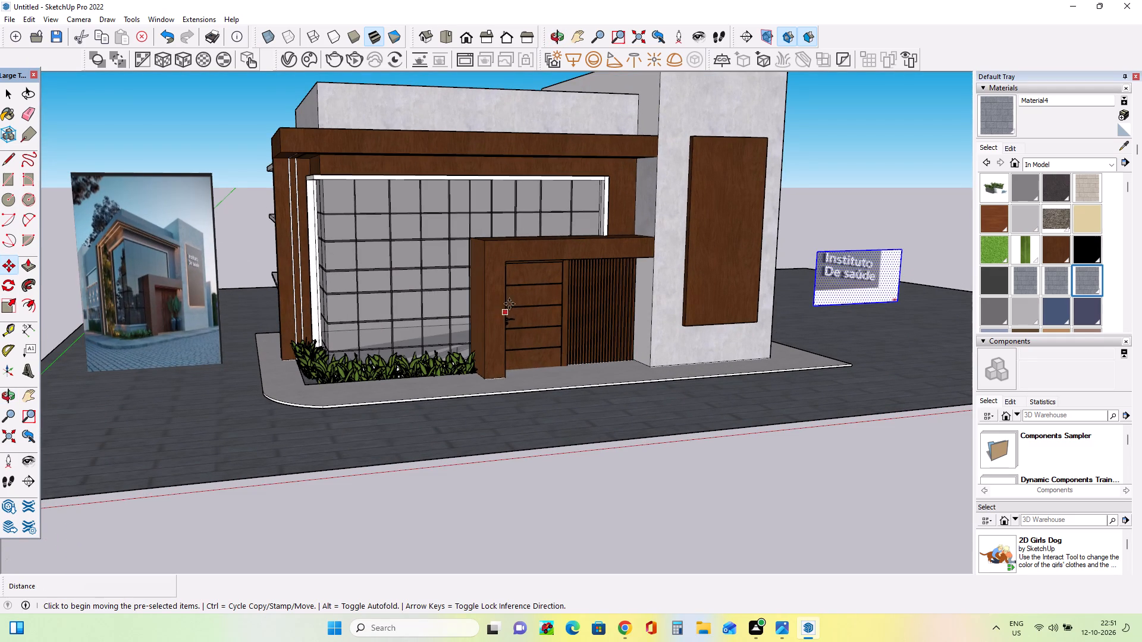
pyautogui.click(28, 396)
pyautogui.moveTo(344, 296); pyautogui.dragTo(350, 351)
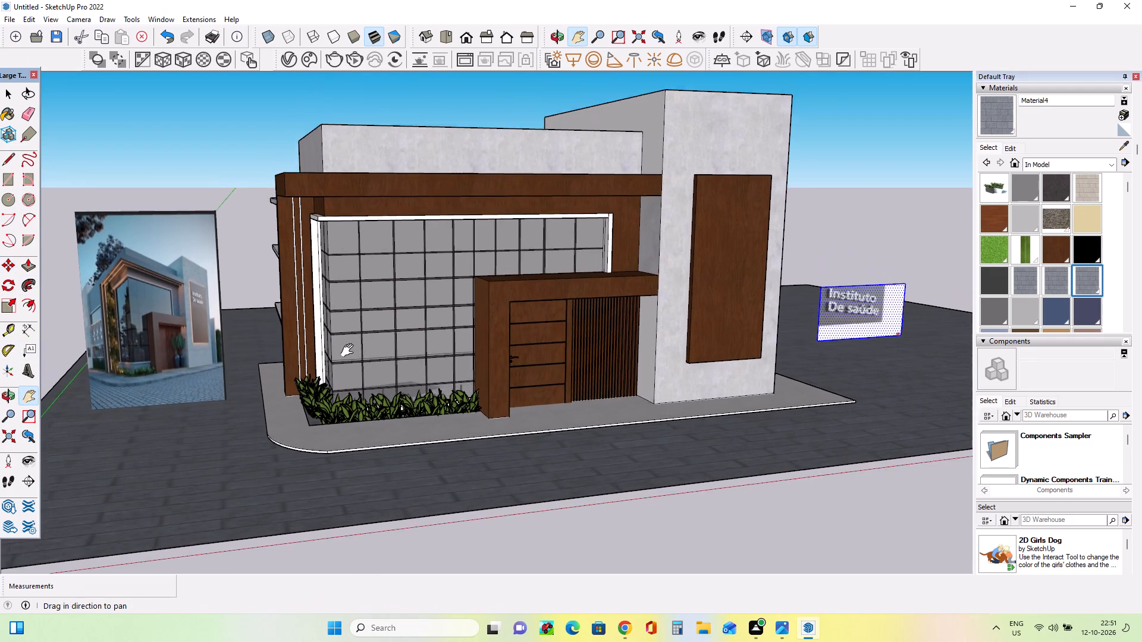
pyautogui.moveTo(350, 351); pyautogui.dragTo(353, 389)
pyautogui.moveTo(521, 364); pyautogui.dragTo(526, 292, button='middle')
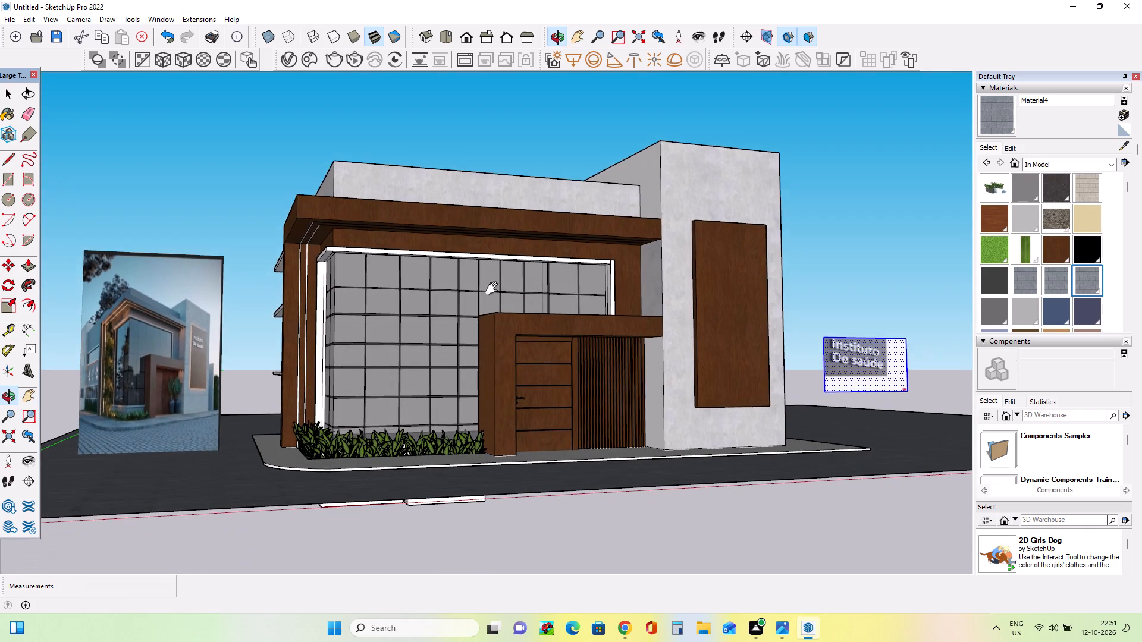
pyautogui.scroll(3, 481, 287)
pyautogui.moveTo(477, 326); pyautogui.dragTo(478, 323, button='middle')
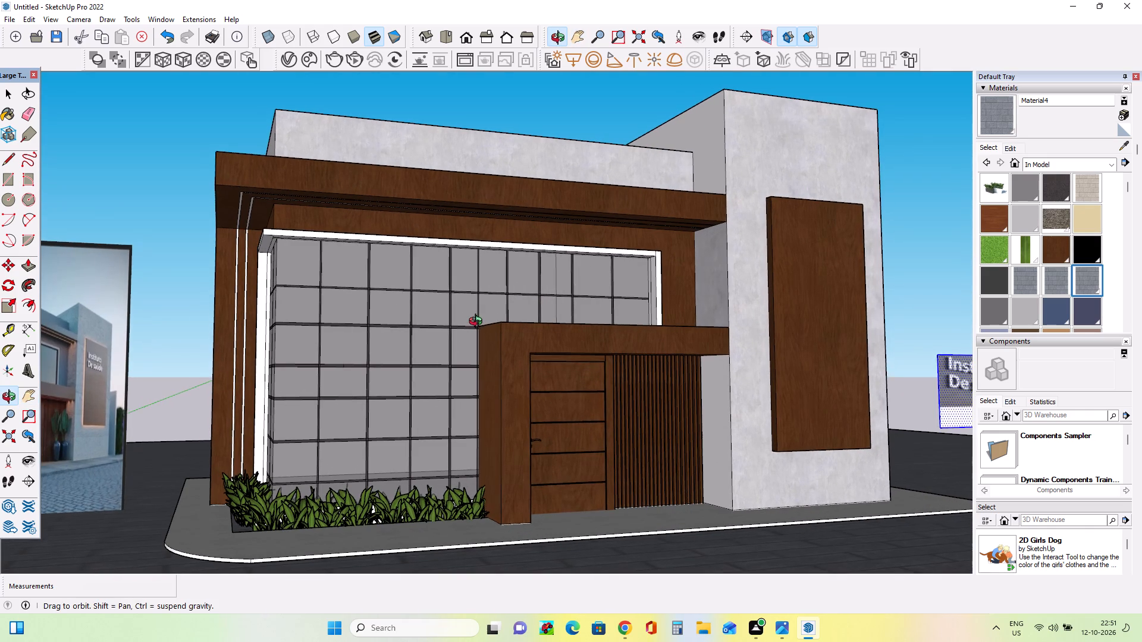
pyautogui.moveTo(478, 323); pyautogui.dragTo(487, 325, button='middle')
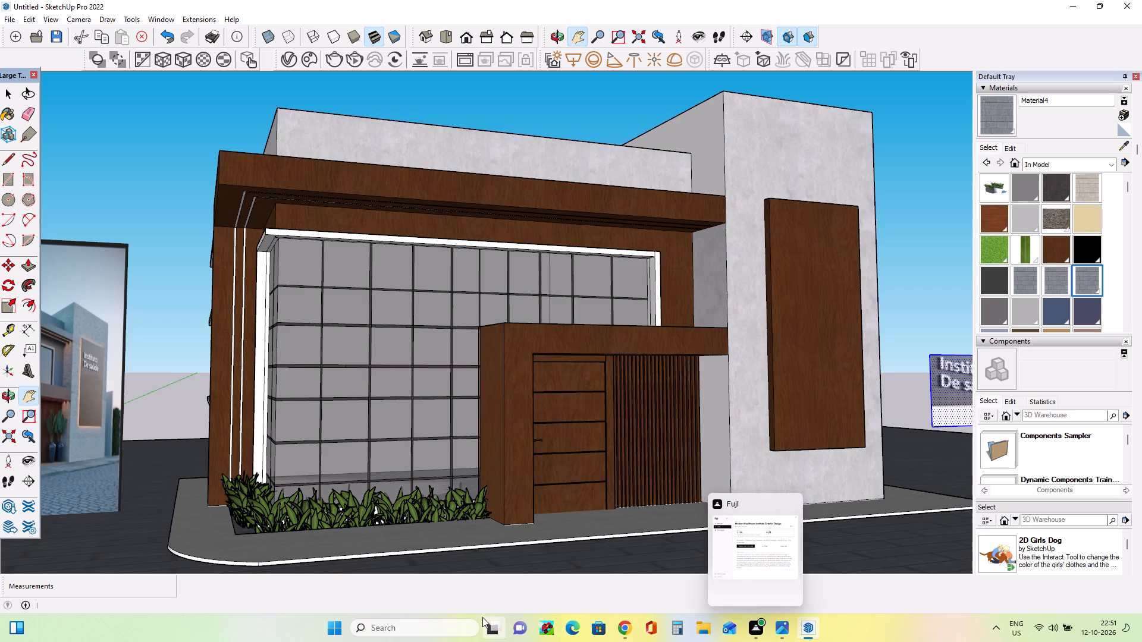
# Open the Snipping Tool.
pyautogui.click(434, 631)
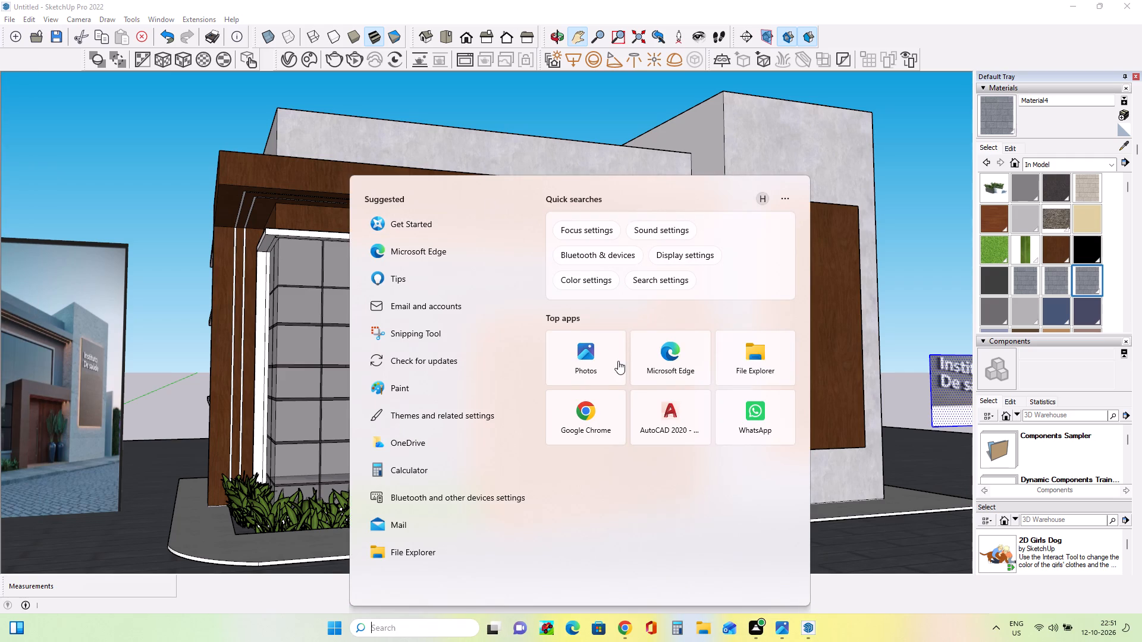
pyautogui.click(390, 339)
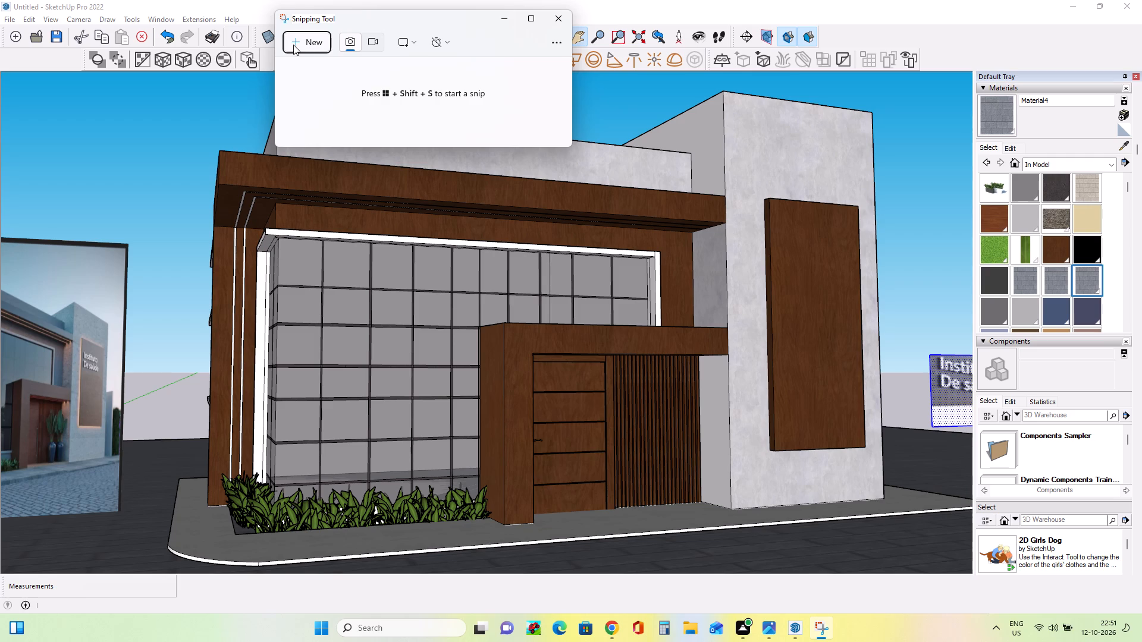
# Examine the building's exterior and the detached sign image from the front and the corner.
pyautogui.scroll(-6, 293, 45)
pyautogui.scroll(-3, 632, 111)
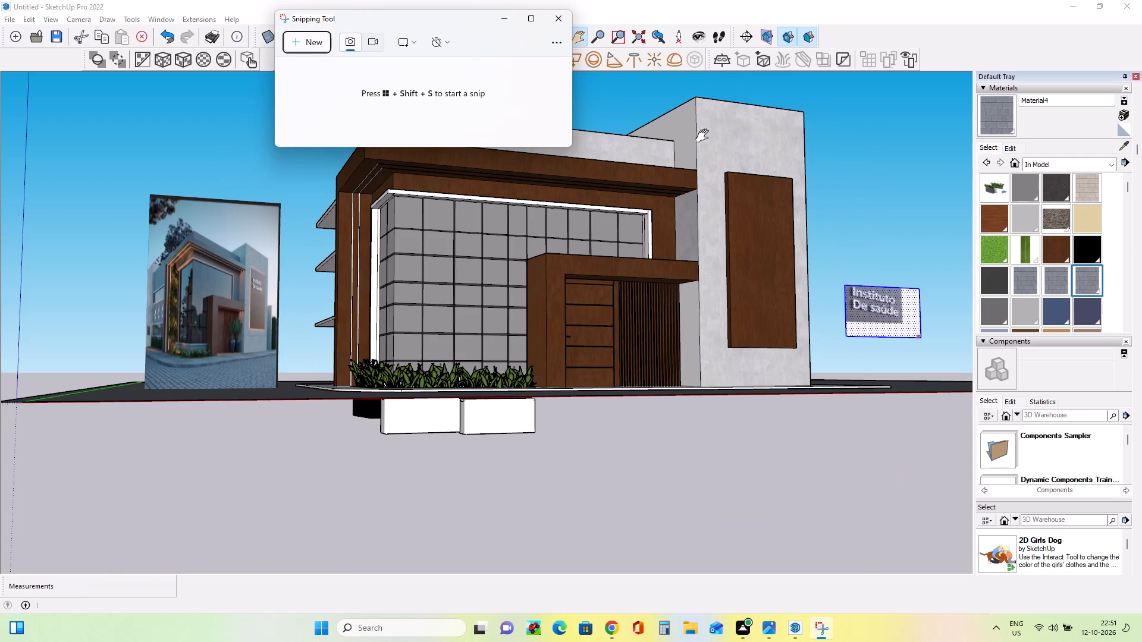
pyautogui.moveTo(981, 277); pyautogui.dragTo(884, 331, button='middle')
pyautogui.moveTo(873, 298); pyautogui.dragTo(880, 332, button='middle')
pyautogui.scroll(6, 732, 306)
pyautogui.scroll(-4, 741, 304)
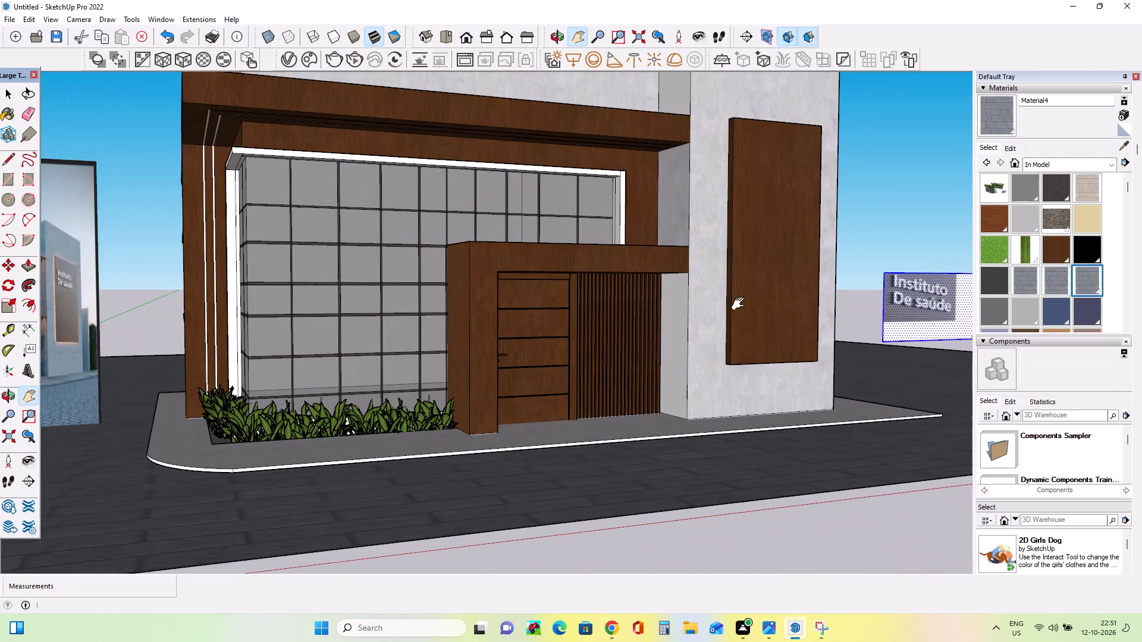
pyautogui.scroll(-2, 741, 304)
pyautogui.moveTo(710, 288); pyautogui.dragTo(749, 383)
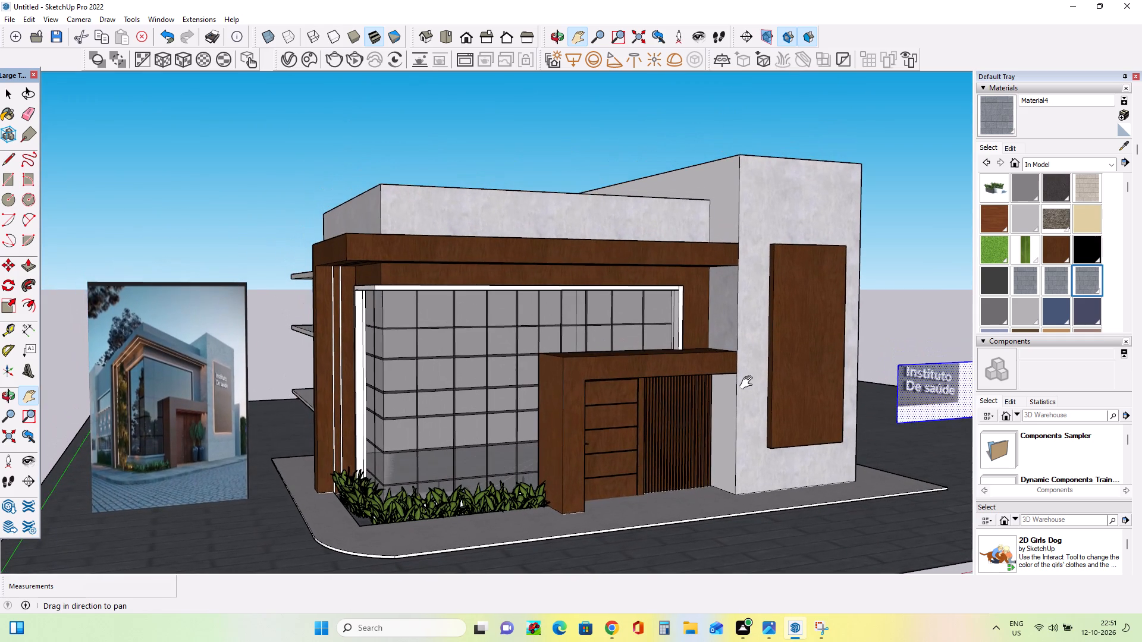
pyautogui.scroll(1, 780, 374)
pyautogui.middleClick(780, 374)
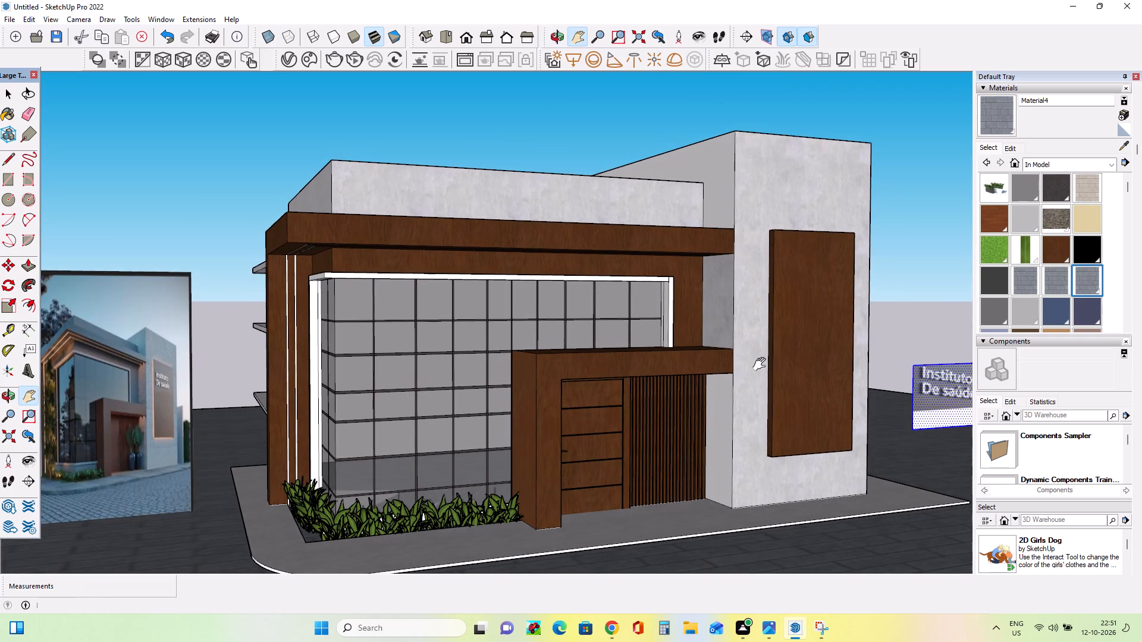
pyautogui.moveTo(762, 364); pyautogui.dragTo(848, 362, button='middle')
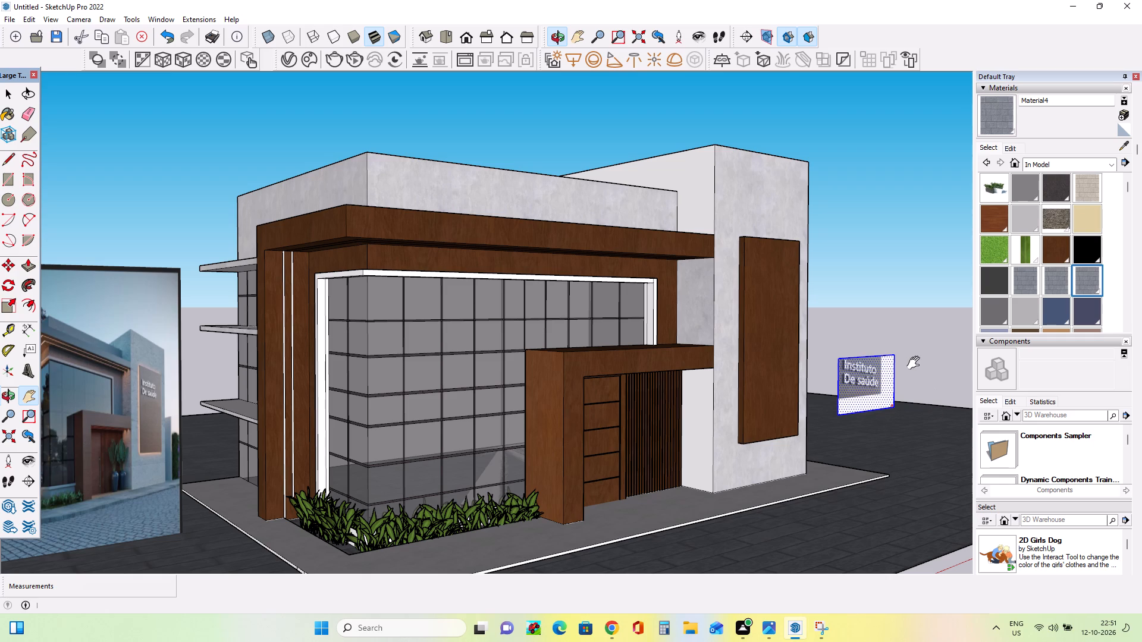
pyautogui.scroll(-1, 915, 367)
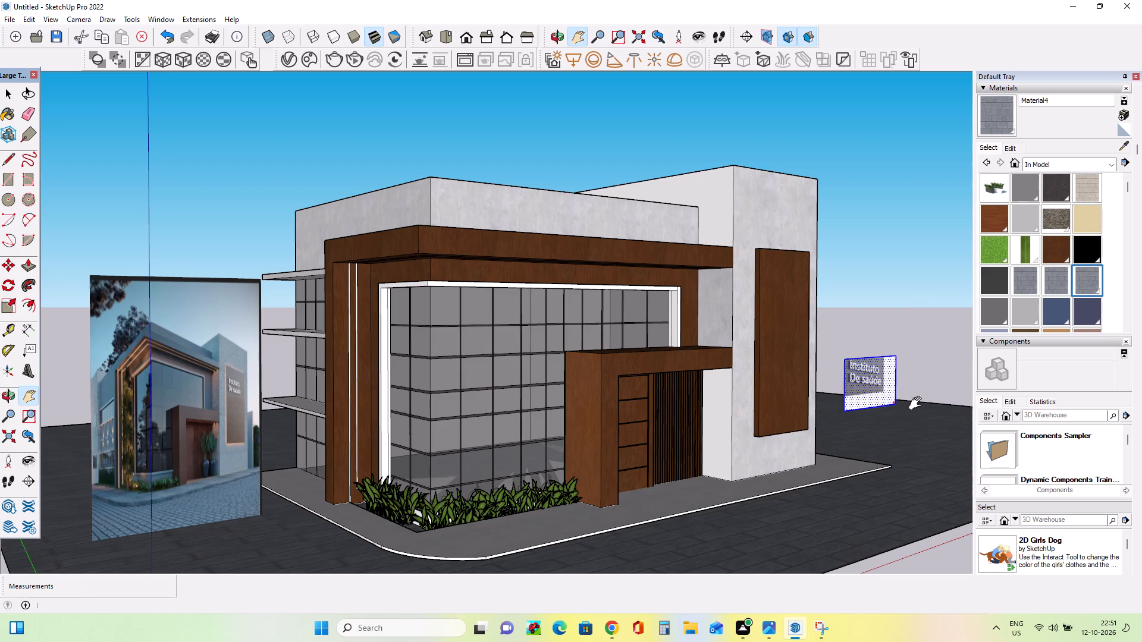
# Delete the exploded "Instituto De saúde" sign image beside the tower.
pyautogui.press('Delete')
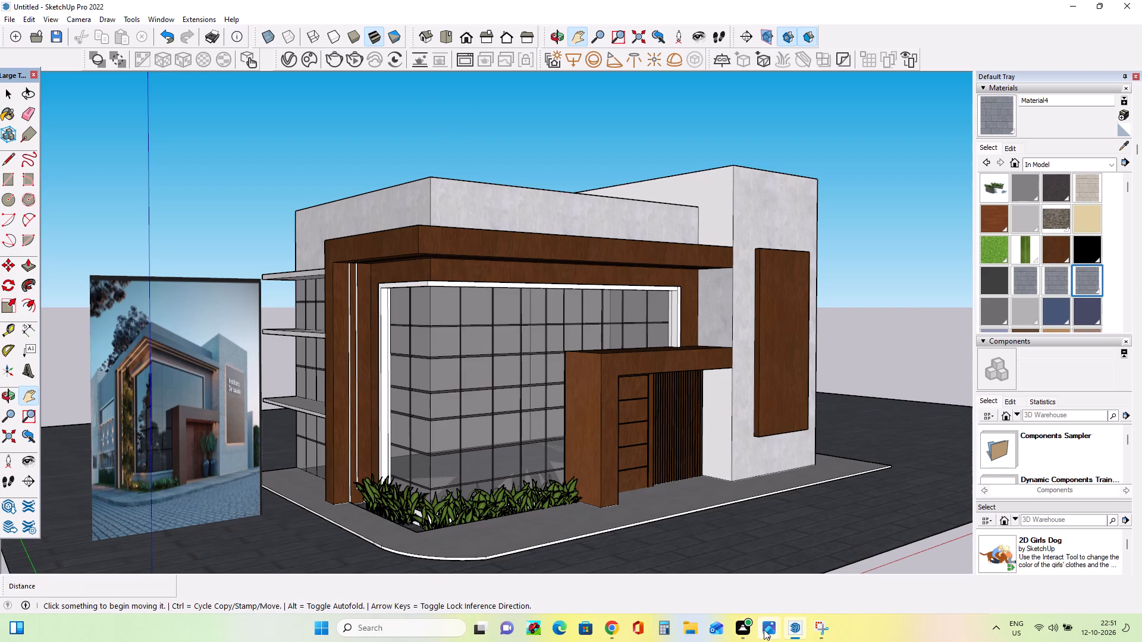
# Capture a tight rectangular snip of the "Instituto De saúde" lettering from the reference photo 1266706139528342.jpg in Photos.
pyautogui.click(841, 568)
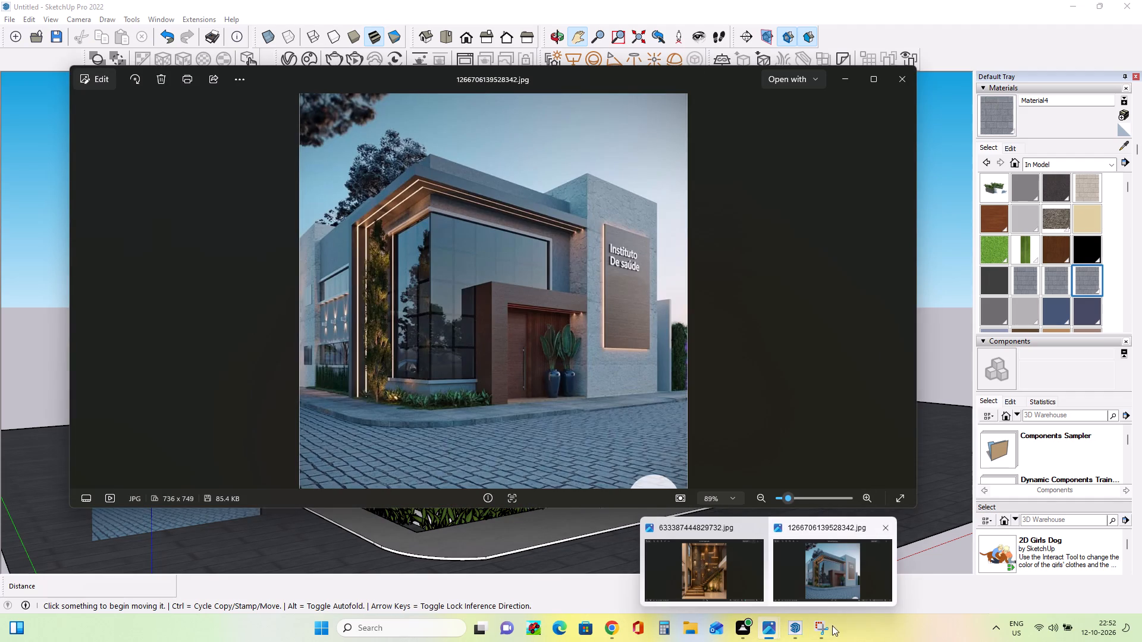
pyautogui.click(818, 641)
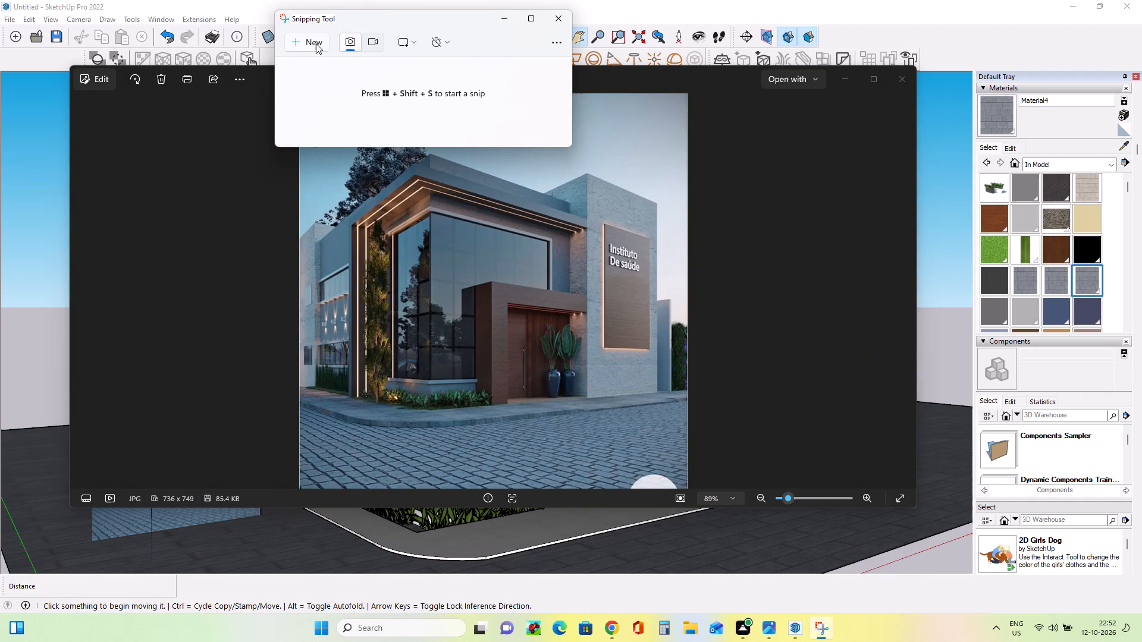
pyautogui.click(316, 44)
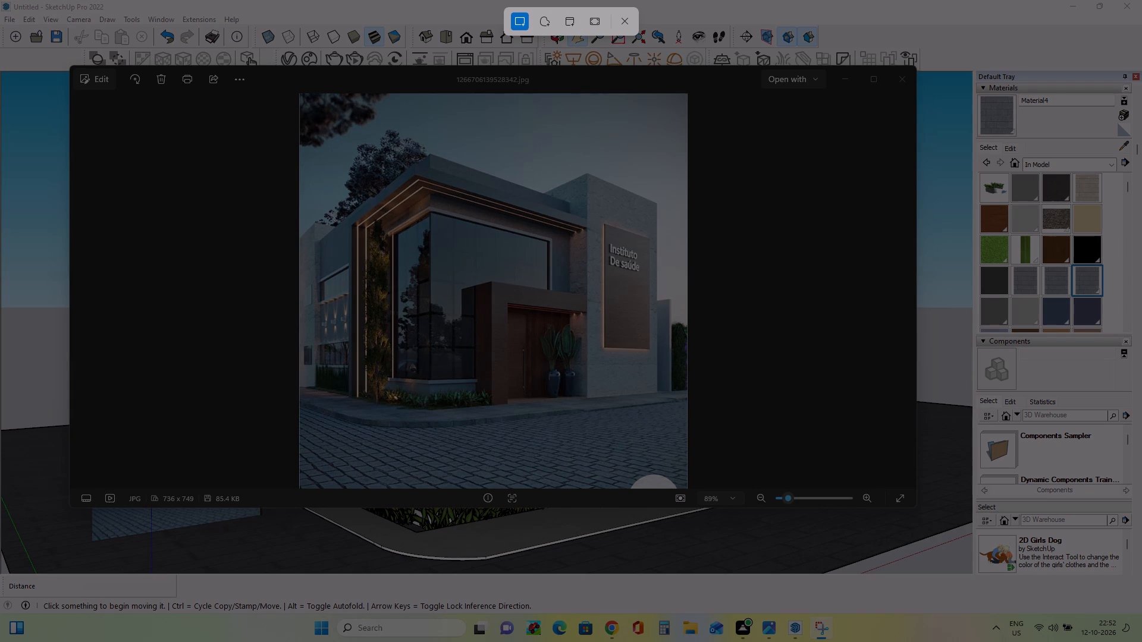
pyautogui.moveTo(608, 242); pyautogui.dragTo(649, 273)
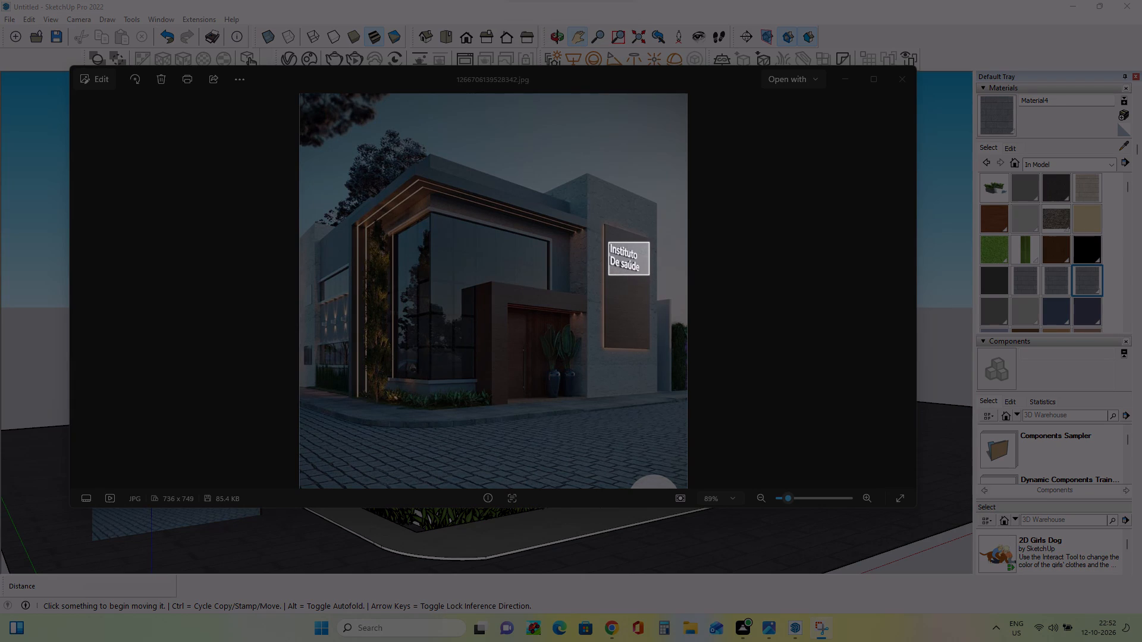
pyautogui.moveTo(649, 273); pyautogui.dragTo(649, 272)
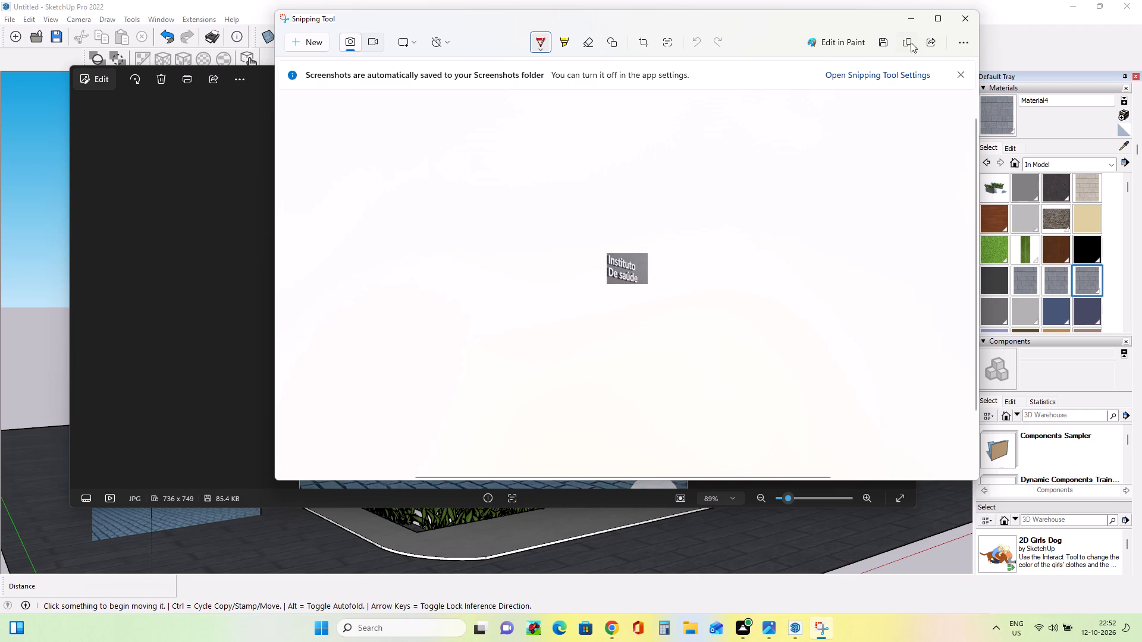
# Save the sign snip to the Desktop as a PNG named Screenshot.
pyautogui.click(885, 42)
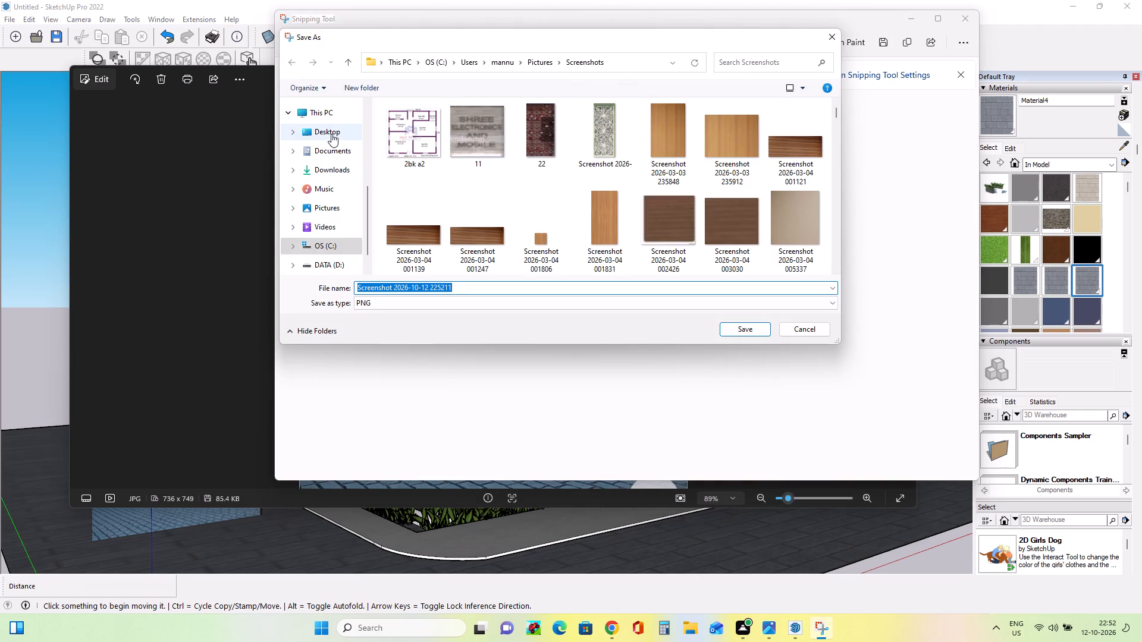
pyautogui.click(331, 134)
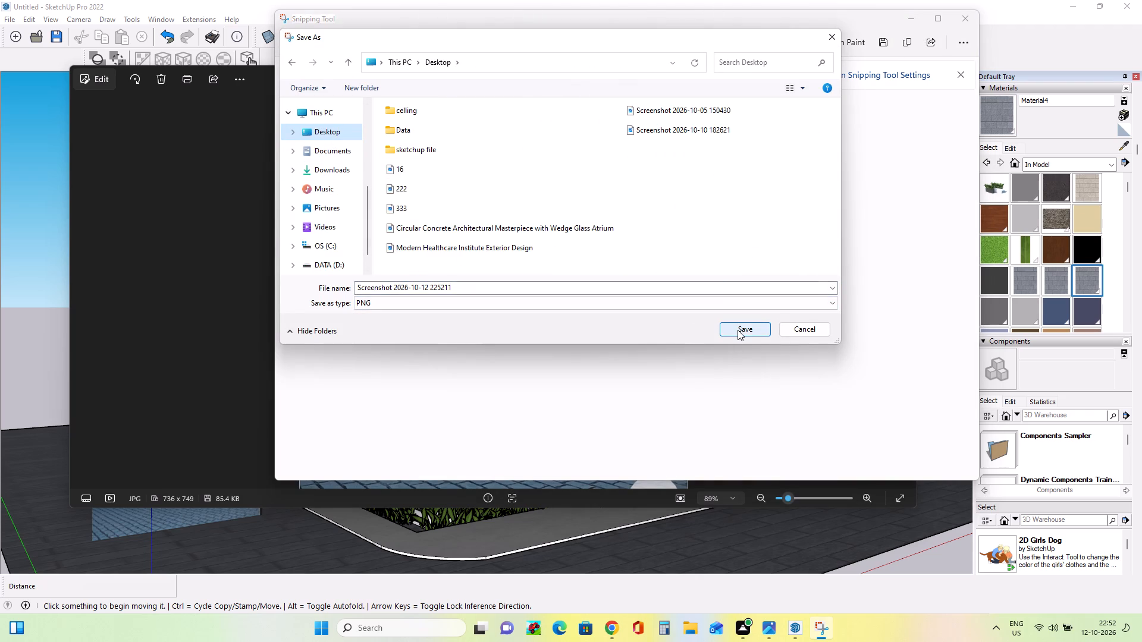
pyautogui.click(490, 288)
pyautogui.click(465, 288)
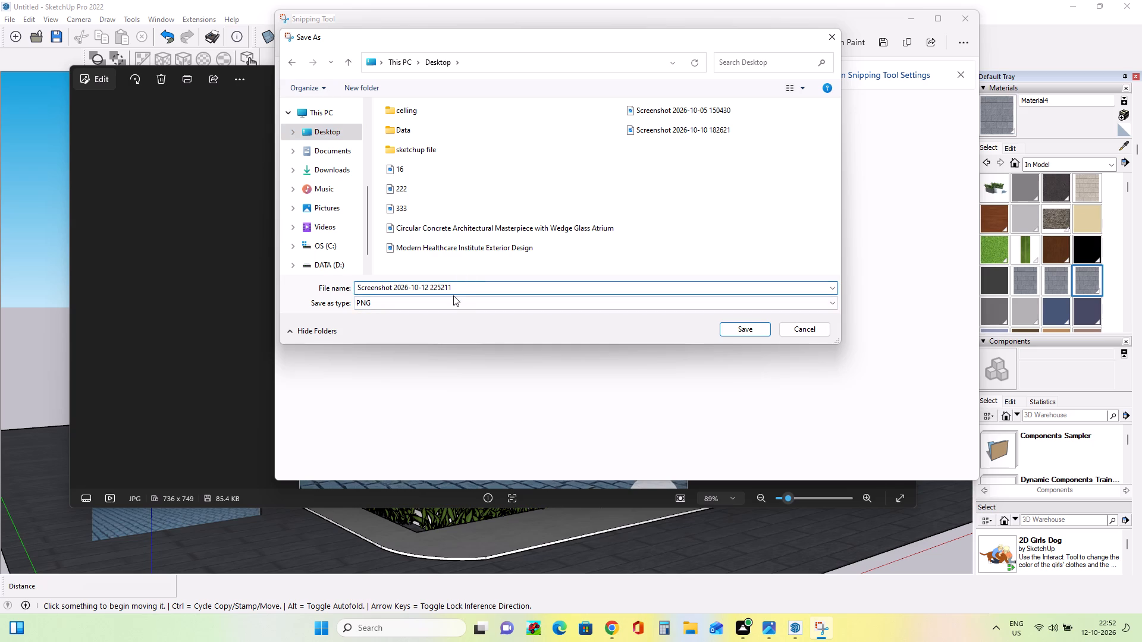
pyautogui.press('BackSpace')
pyautogui.press('BackSpace')
pyautogui.press('BackSpace')
pyautogui.press('BackSpace')
pyautogui.press('BackSpace')
pyautogui.press('BackSpace')
pyautogui.press('BackSpace')
pyautogui.press('BackSpace')
pyautogui.press('BackSpace')
pyautogui.press('BackSpace')
pyautogui.press('BackSpace')
pyautogui.press('BackSpace')
pyautogui.press('BackSpace')
pyautogui.press('BackSpace')
pyautogui.press('BackSpace')
pyautogui.press('BackSpace')
pyautogui.press('BackSpace')
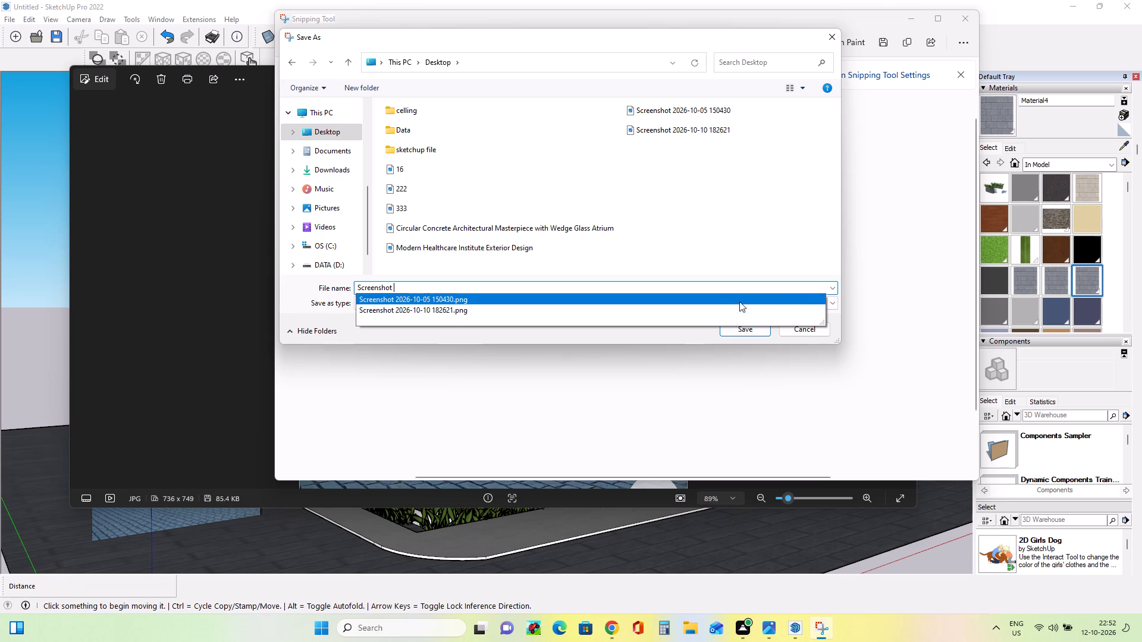
pyautogui.click(746, 330)
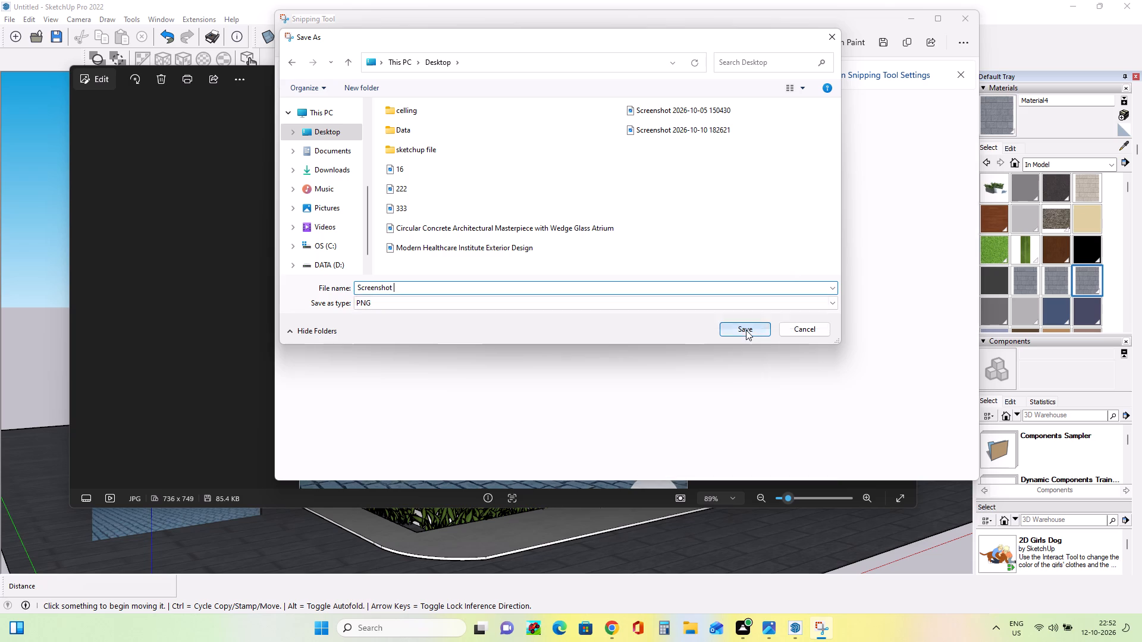
# Switch back to SketchUp, import the Desktop image Screenshot, and place it within the width of the tower's wooden panel.
pyautogui.click(908, 18)
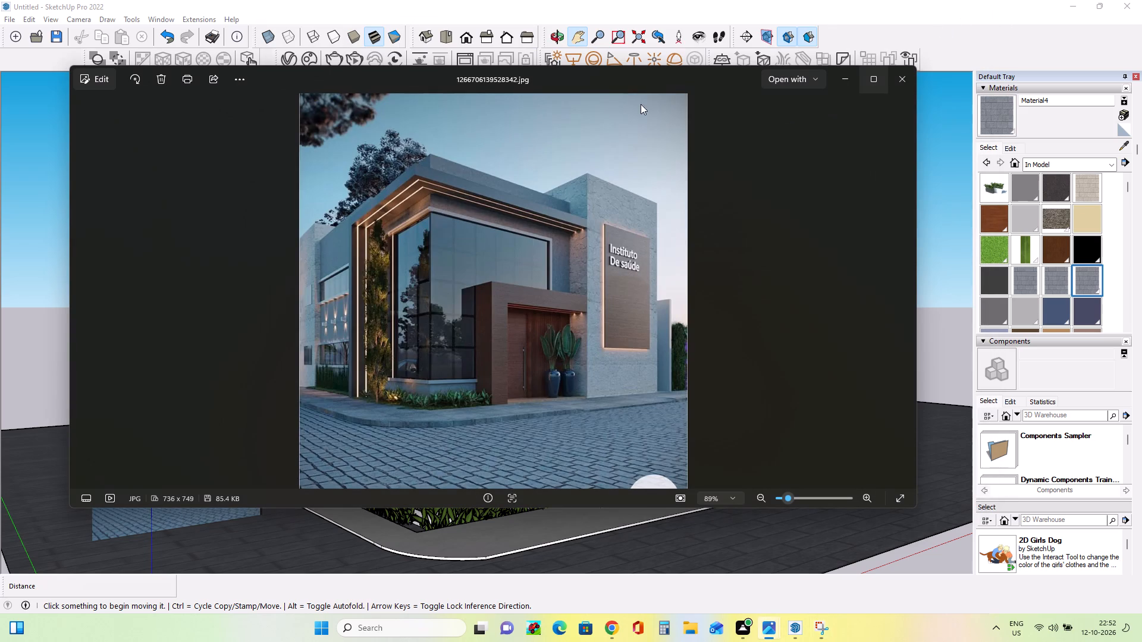
pyautogui.click(851, 75)
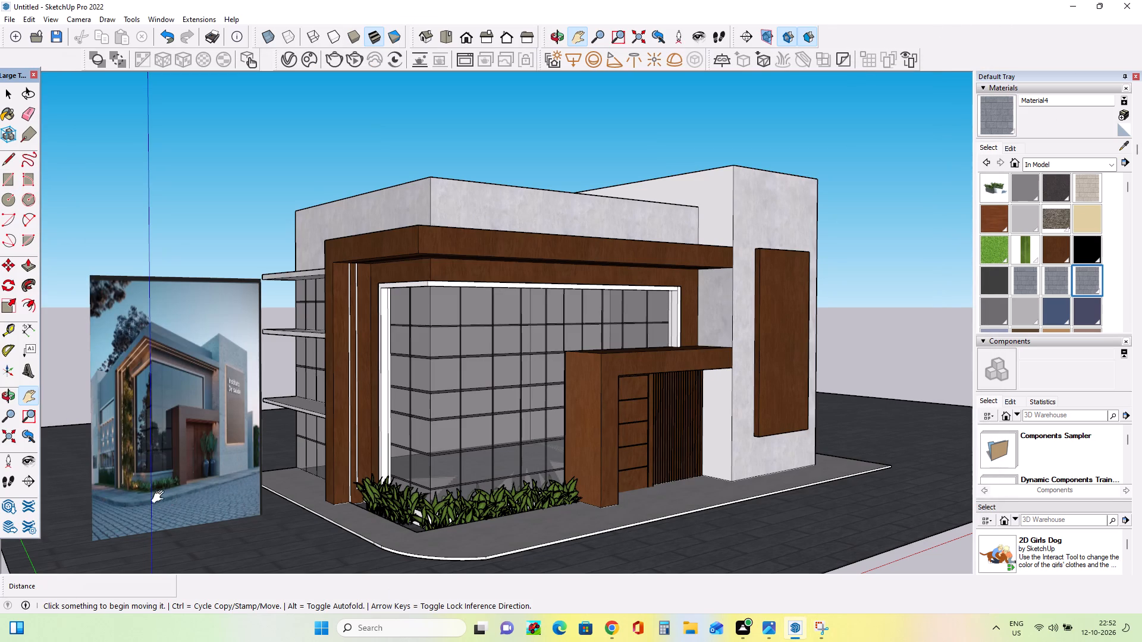
pyautogui.click(10, 18)
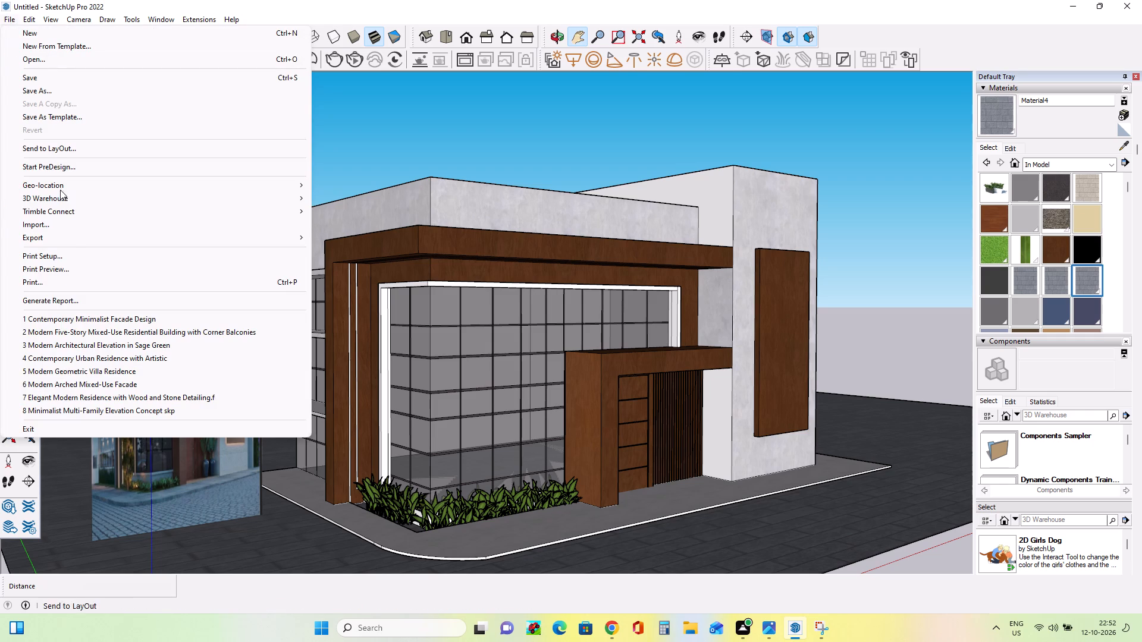
pyautogui.click(70, 224)
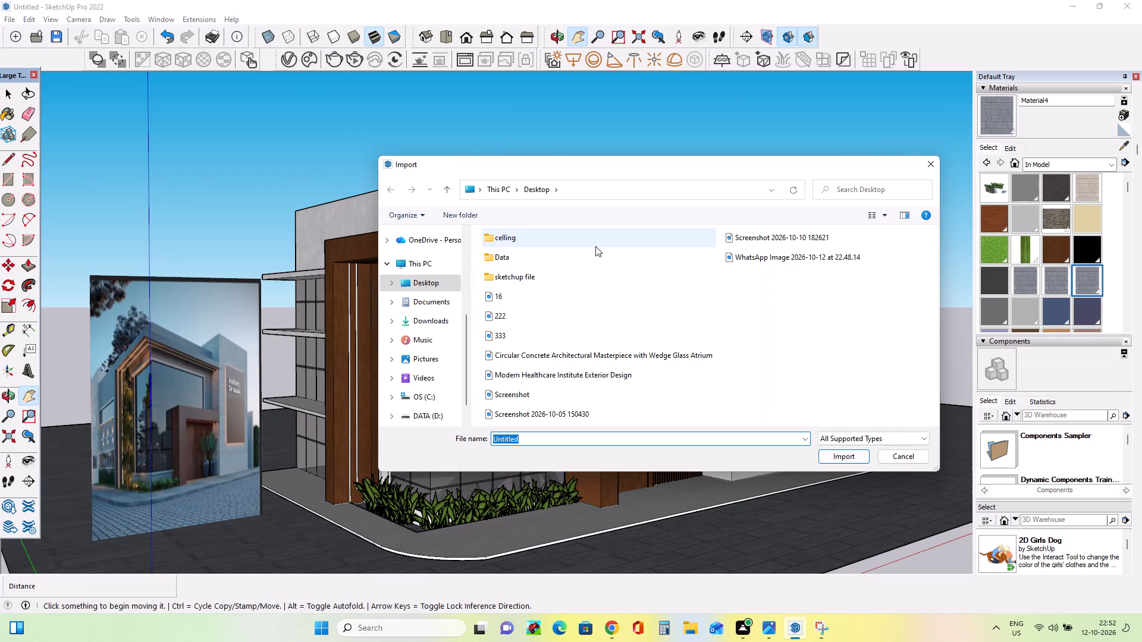
pyautogui.click(541, 398)
pyautogui.click(827, 496)
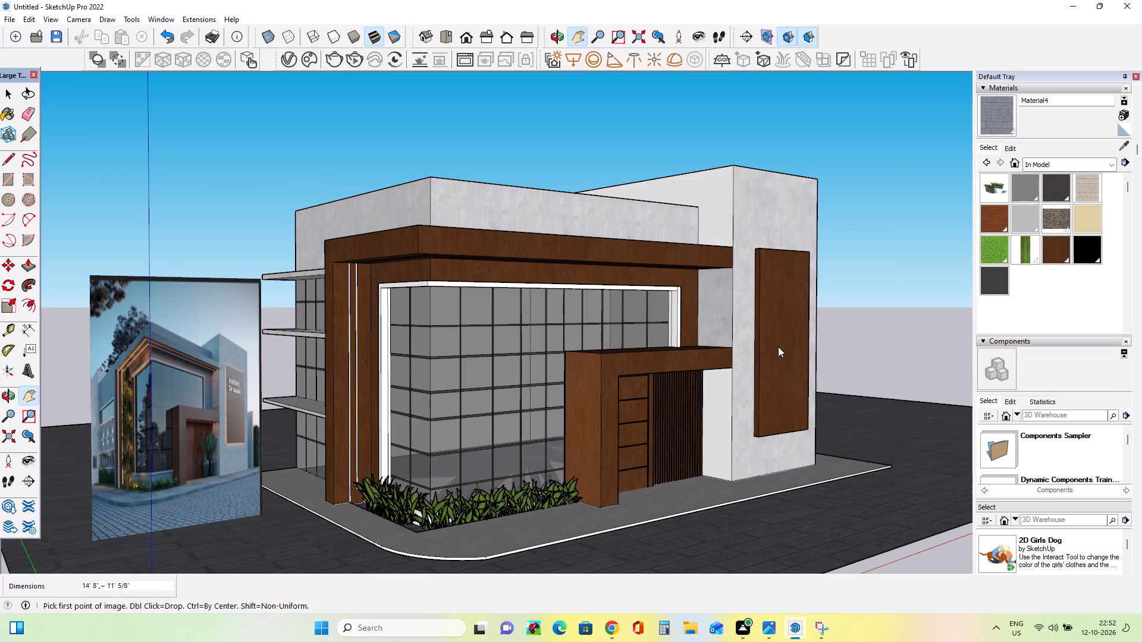
pyautogui.click(773, 378)
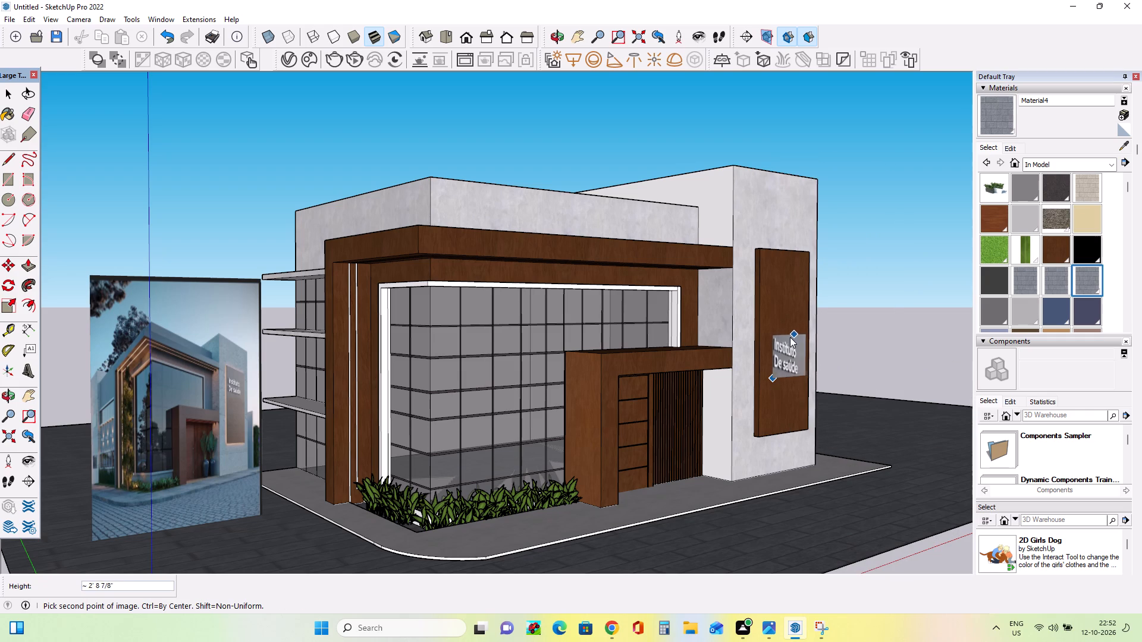
pyautogui.click(787, 341)
# Move the "Instituto De saúde" sign image straight up the wooden panel by about 4' 3".
pyautogui.scroll(5, 804, 377)
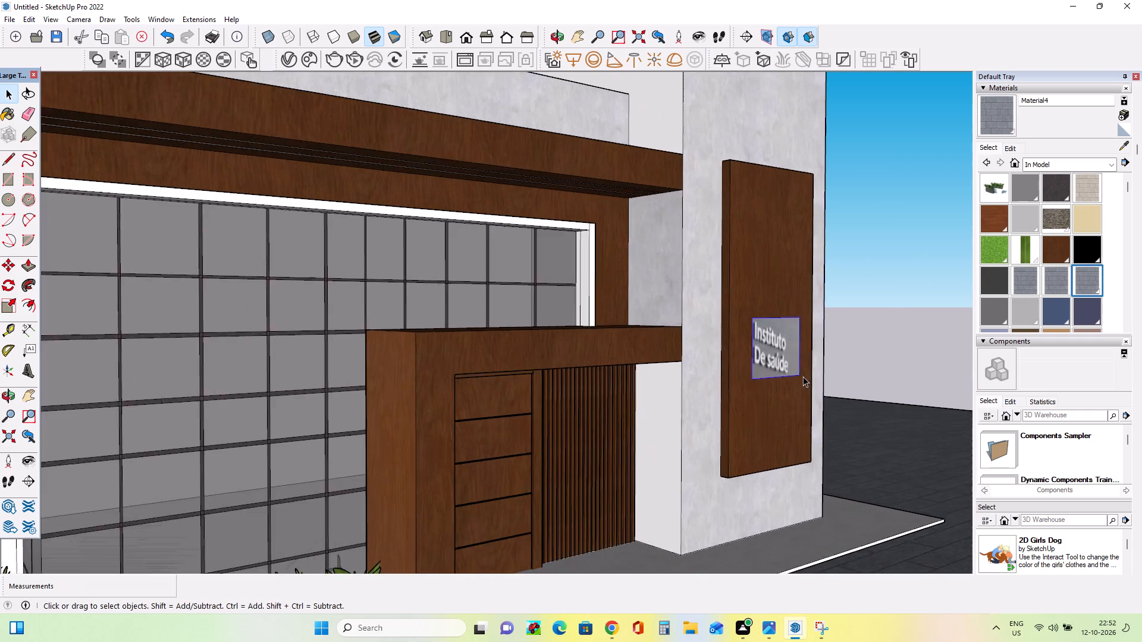
pyautogui.scroll(4, 803, 376)
pyautogui.click(727, 291)
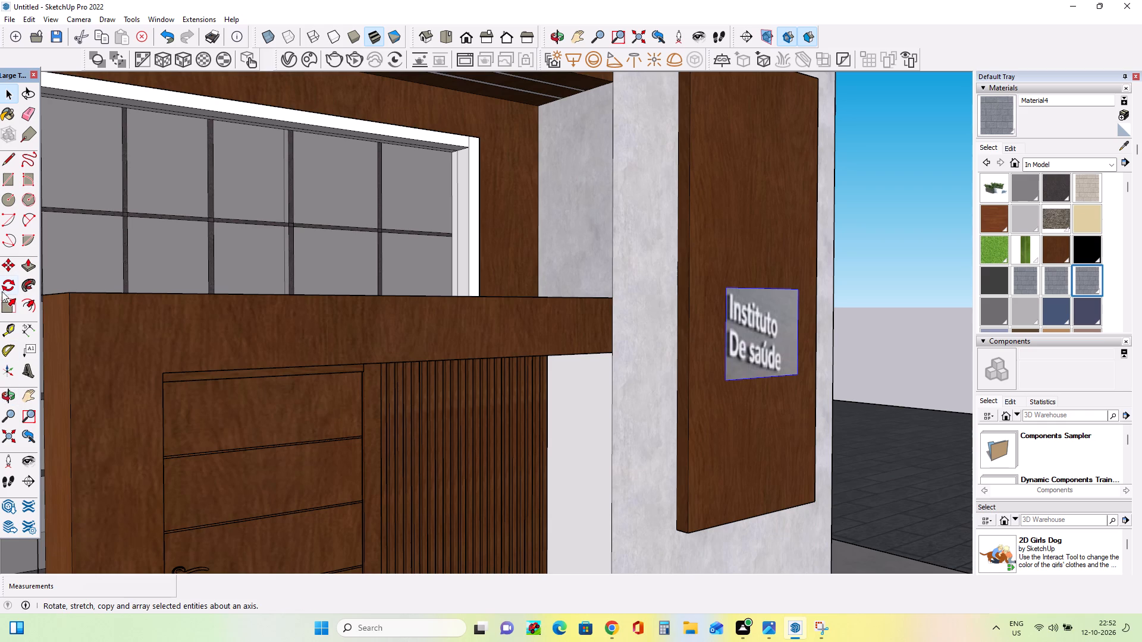
pyautogui.click(8, 276)
pyautogui.click(12, 266)
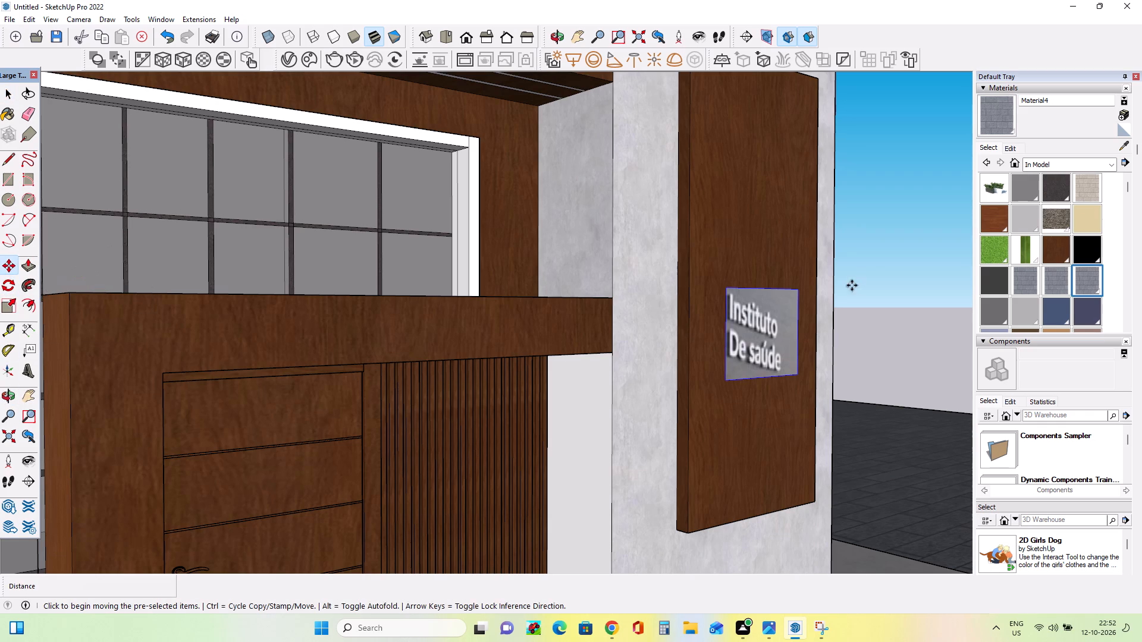
pyautogui.click(723, 291)
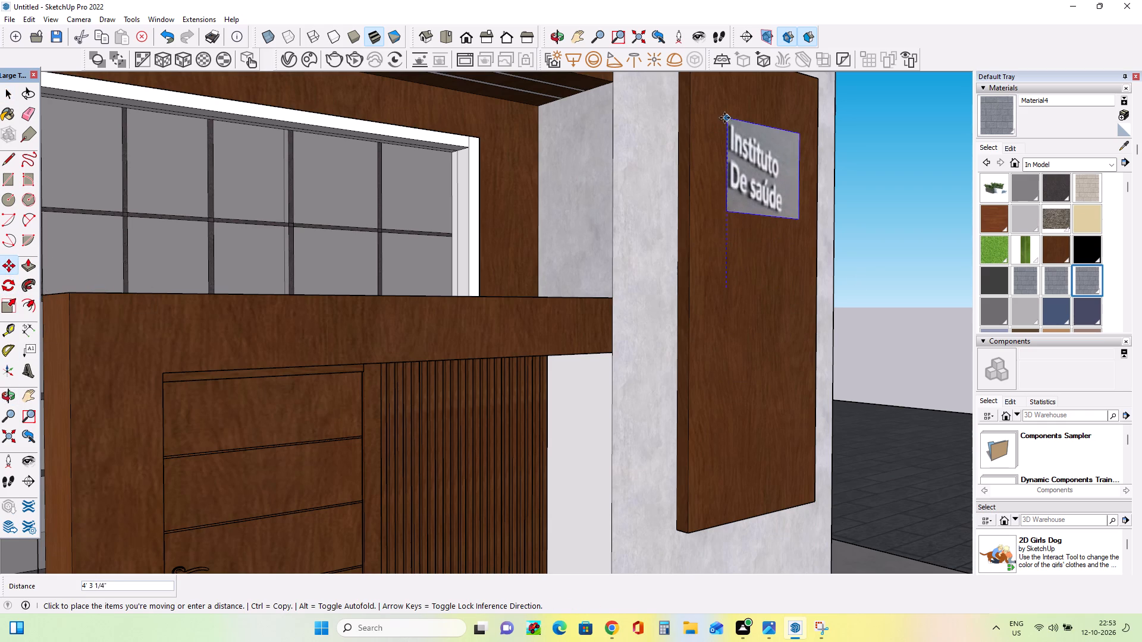
pyautogui.click(726, 116)
# Lower the sign image slightly from the top of the wooden panel, keeping it on the panel face.
pyautogui.scroll(-6, 757, 282)
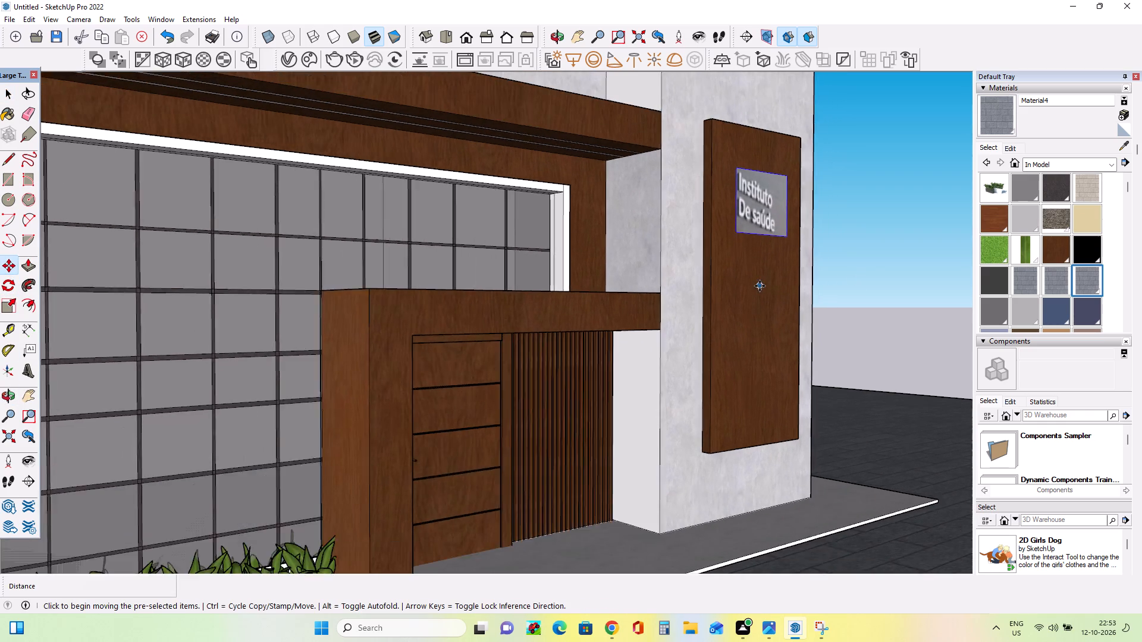
pyautogui.moveTo(765, 291); pyautogui.dragTo(777, 347, button='middle')
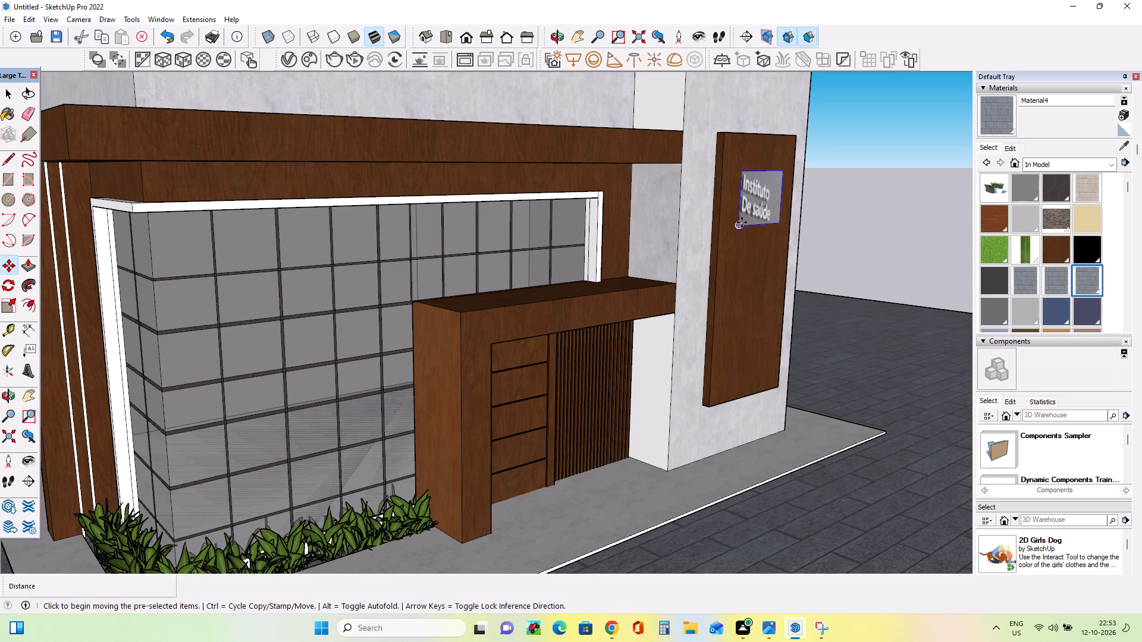
pyautogui.click(742, 222)
pyautogui.click(738, 251)
# Explode the "Instituto De saúde" sign image on the wooden panel.
pyautogui.scroll(2, 776, 244)
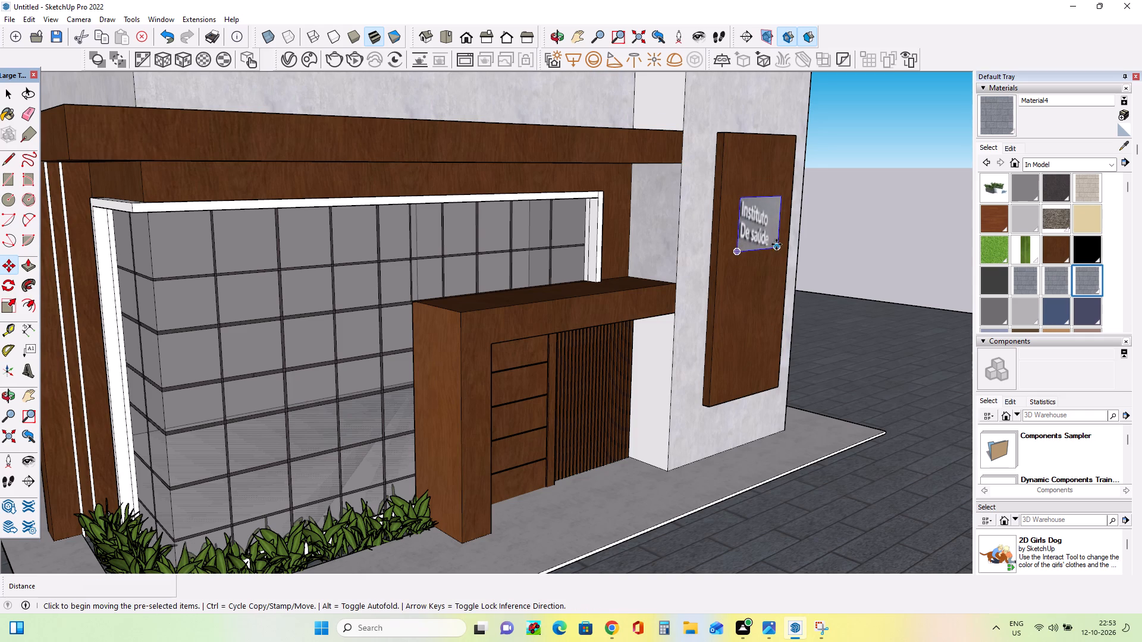
pyautogui.scroll(8, 776, 244)
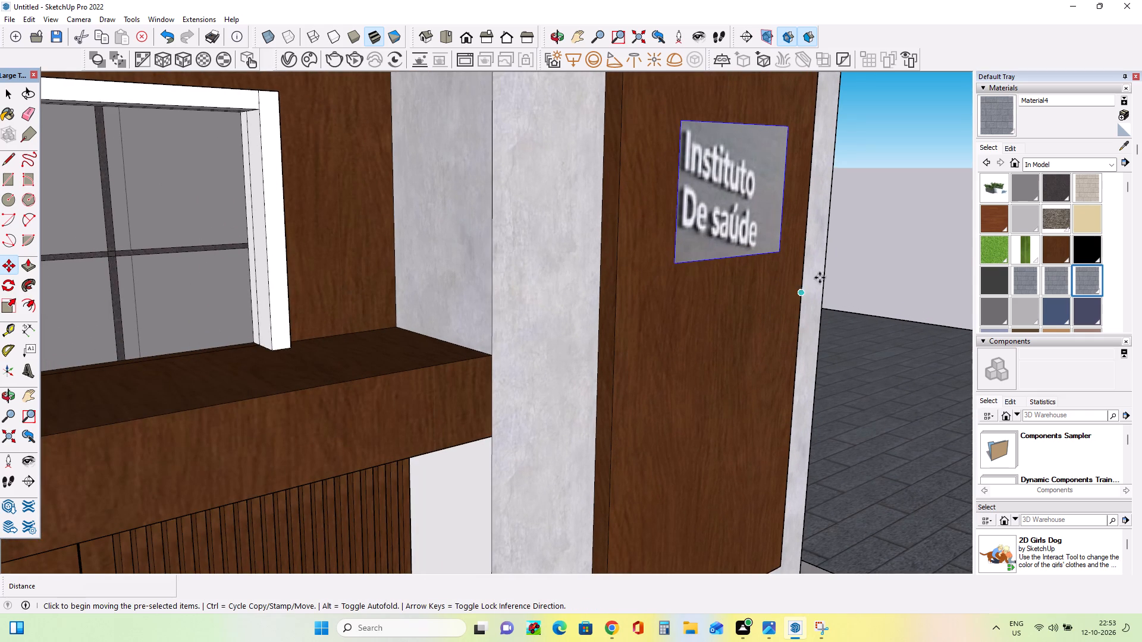
pyautogui.rightClick(707, 204)
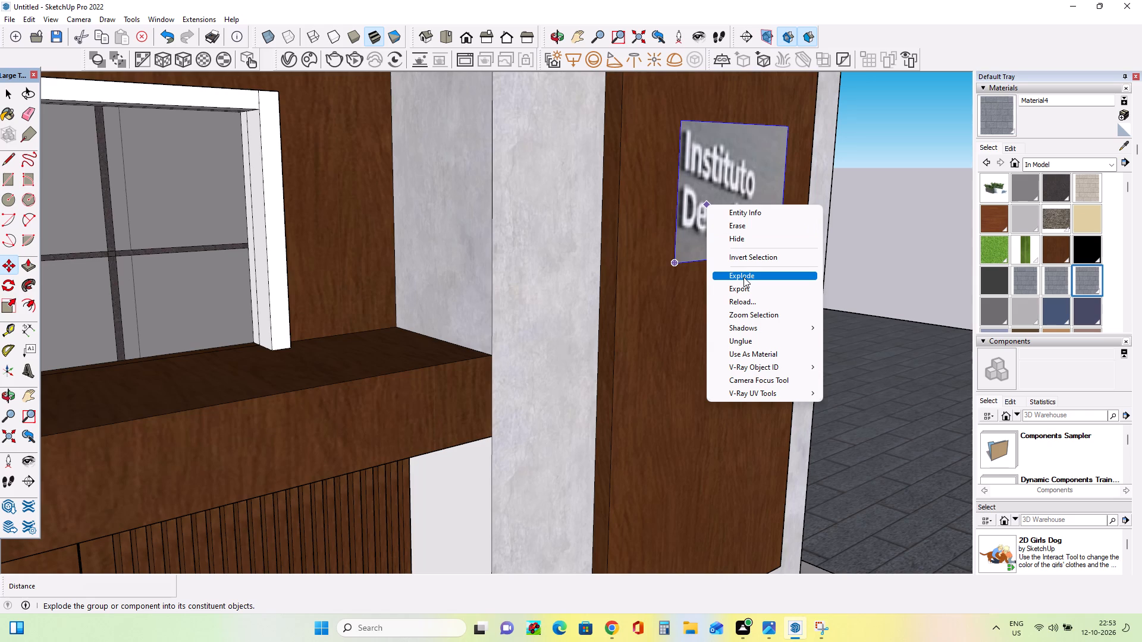
pyautogui.scroll(4, 743, 277)
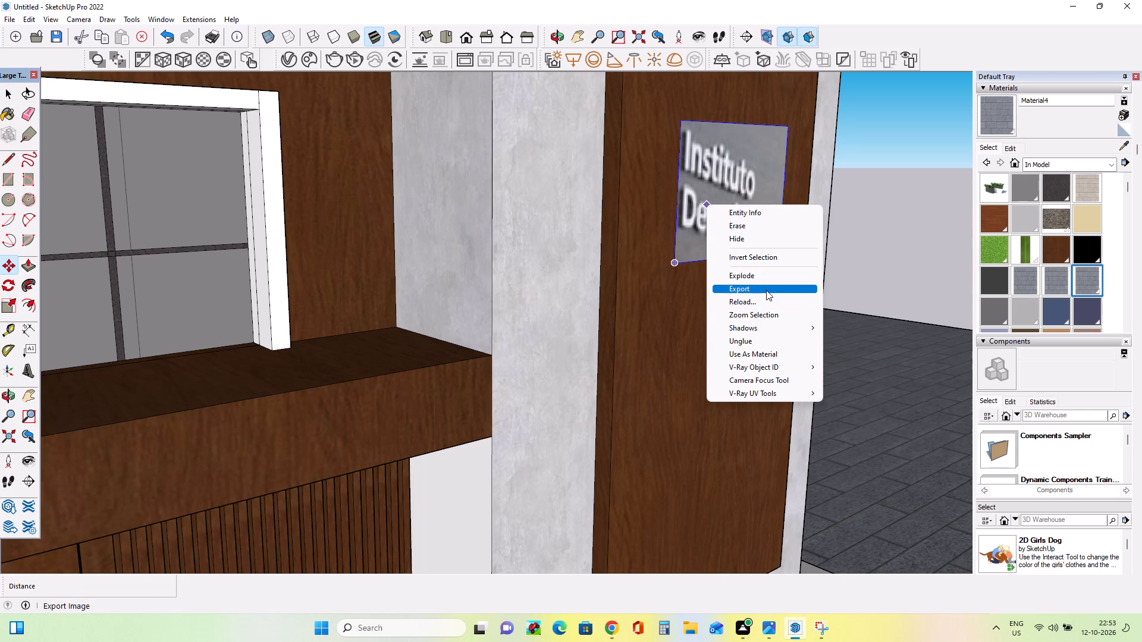
pyautogui.click(768, 278)
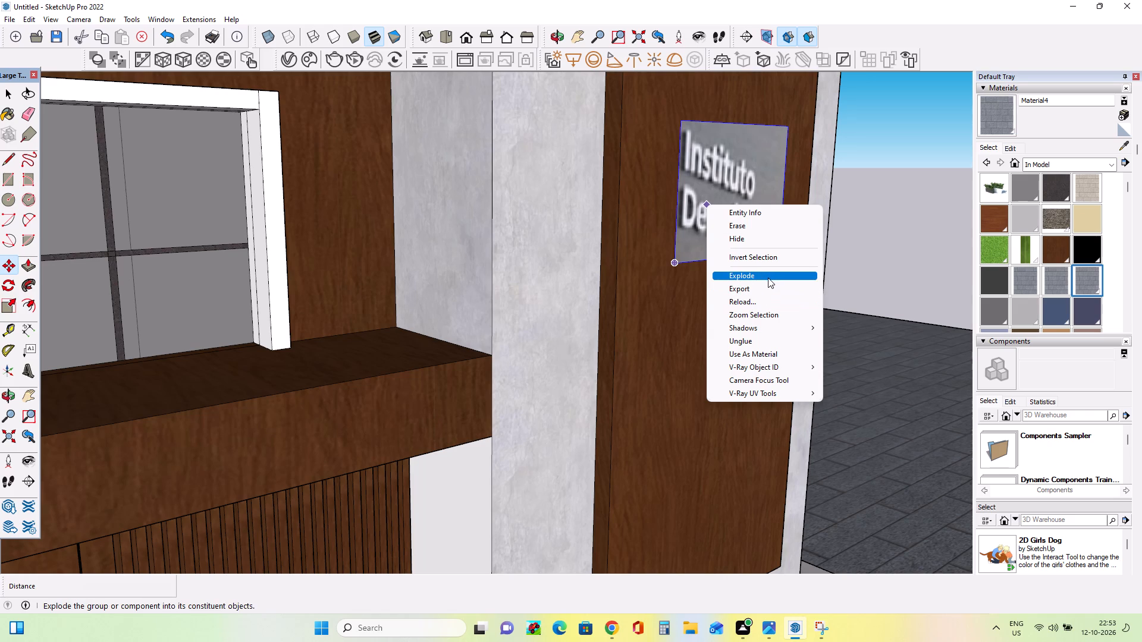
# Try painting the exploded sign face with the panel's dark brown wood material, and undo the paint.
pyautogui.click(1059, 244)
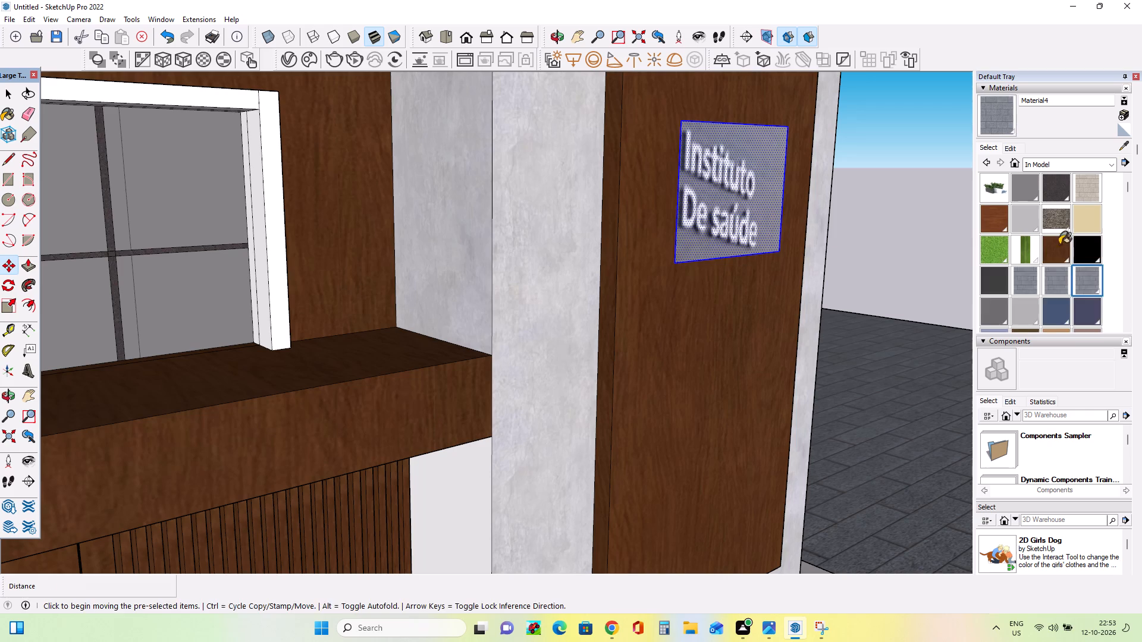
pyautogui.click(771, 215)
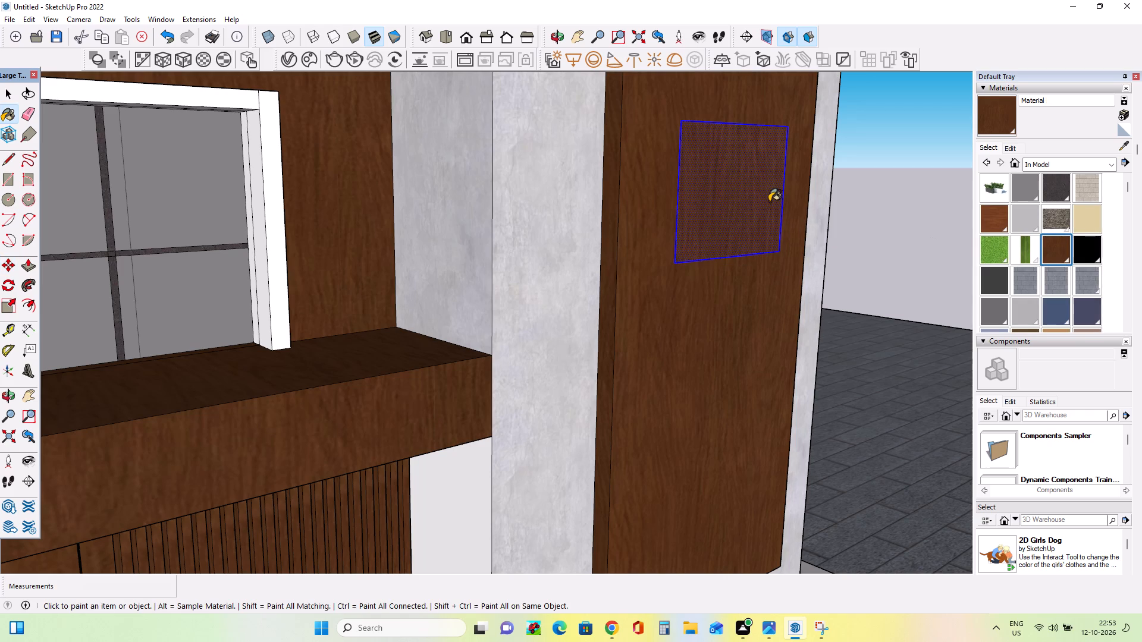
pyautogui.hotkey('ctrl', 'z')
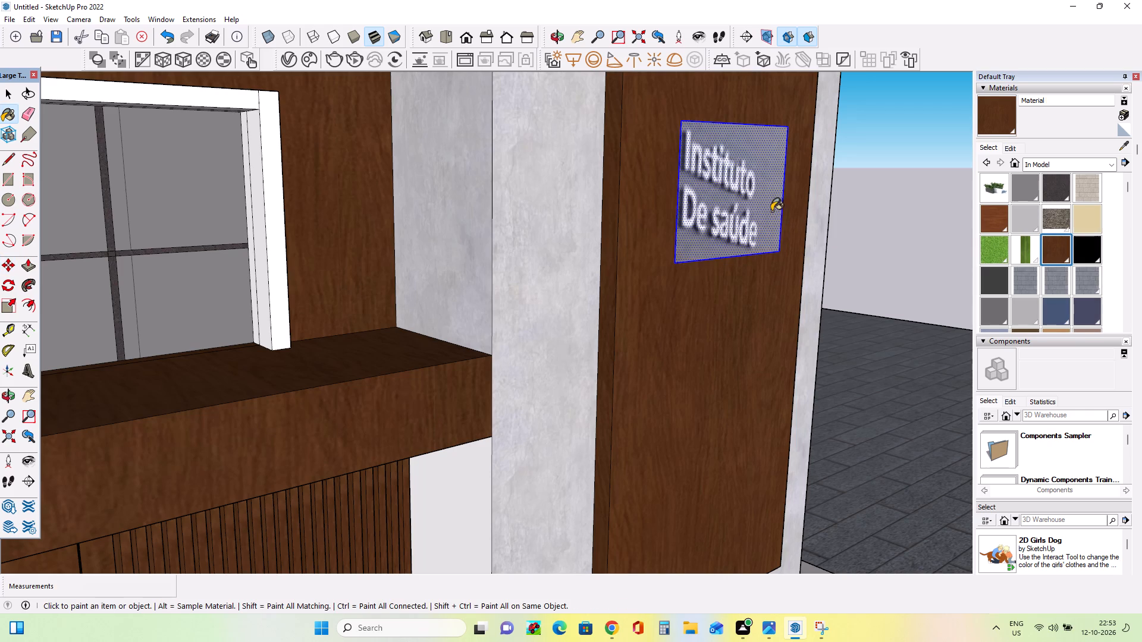
# Deselect the sign and examine its placement on the tower panel against the whole facade and the reference photo.
pyautogui.scroll(-14, 790, 231)
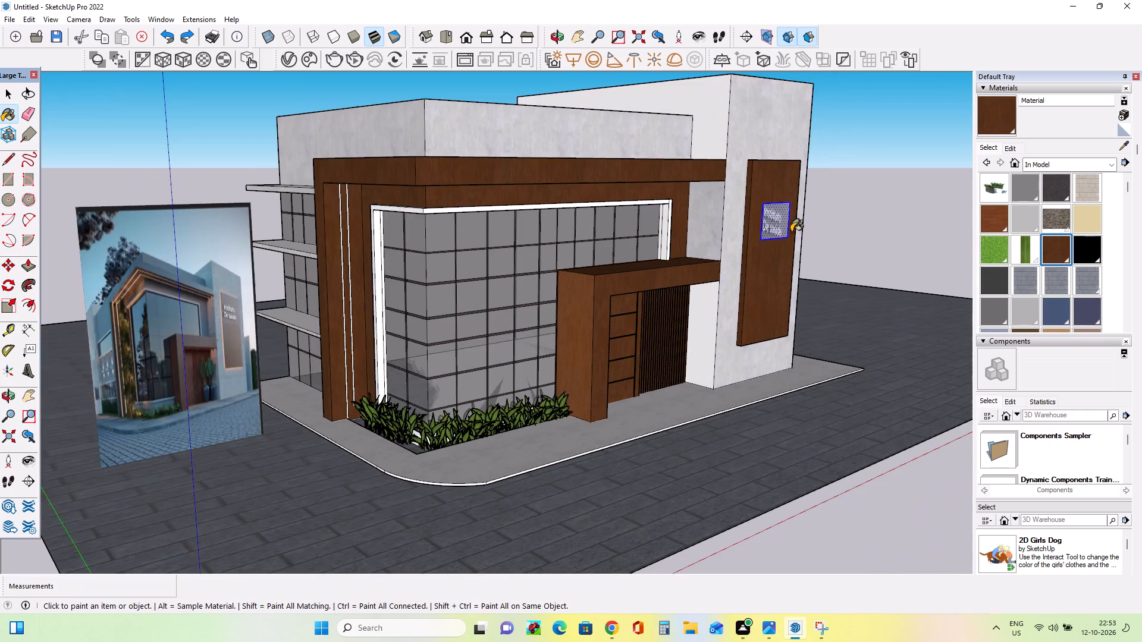
pyautogui.scroll(-1, 791, 232)
pyautogui.scroll(2, 793, 244)
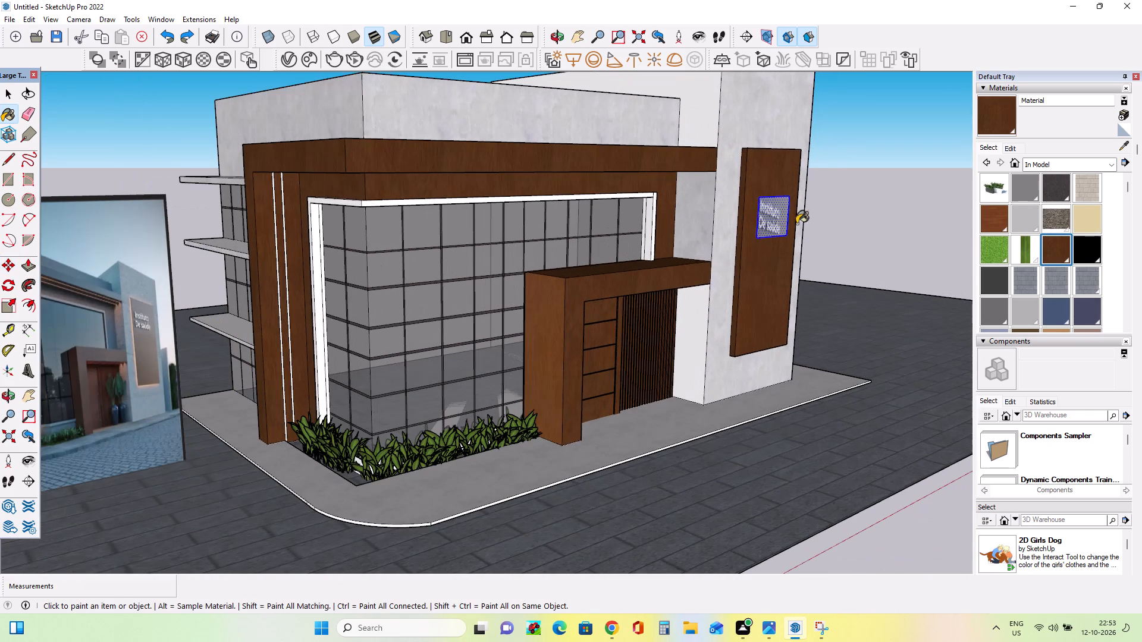
pyautogui.click(12, 96)
pyautogui.click(195, 144)
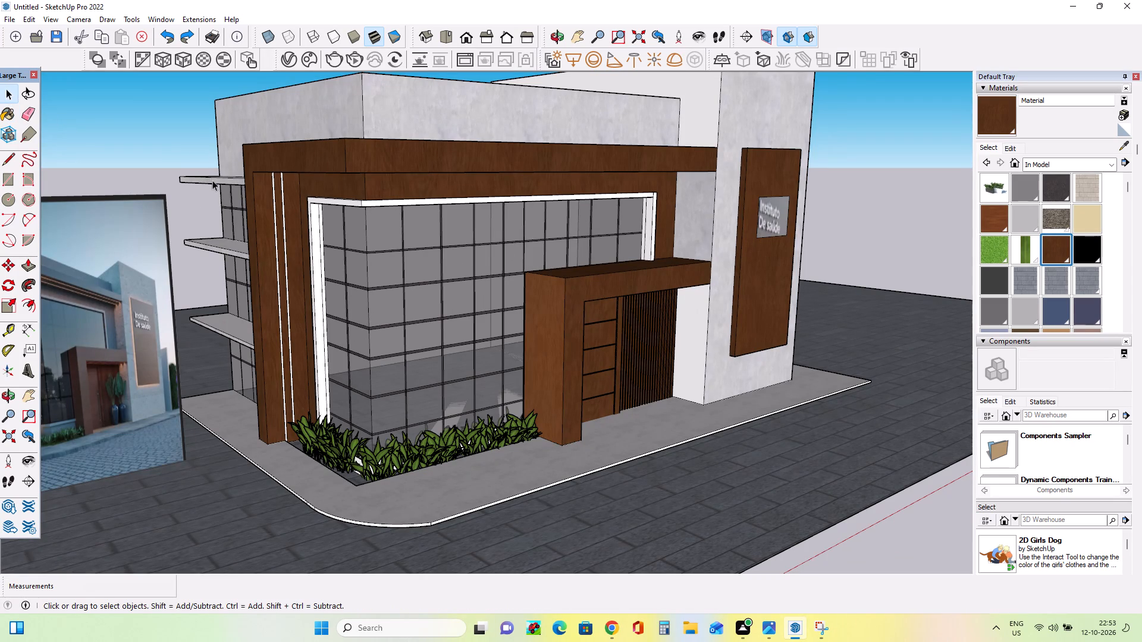
pyautogui.moveTo(228, 188); pyautogui.dragTo(287, 188, button='middle')
pyautogui.scroll(2, 676, 183)
pyautogui.scroll(-2, 732, 226)
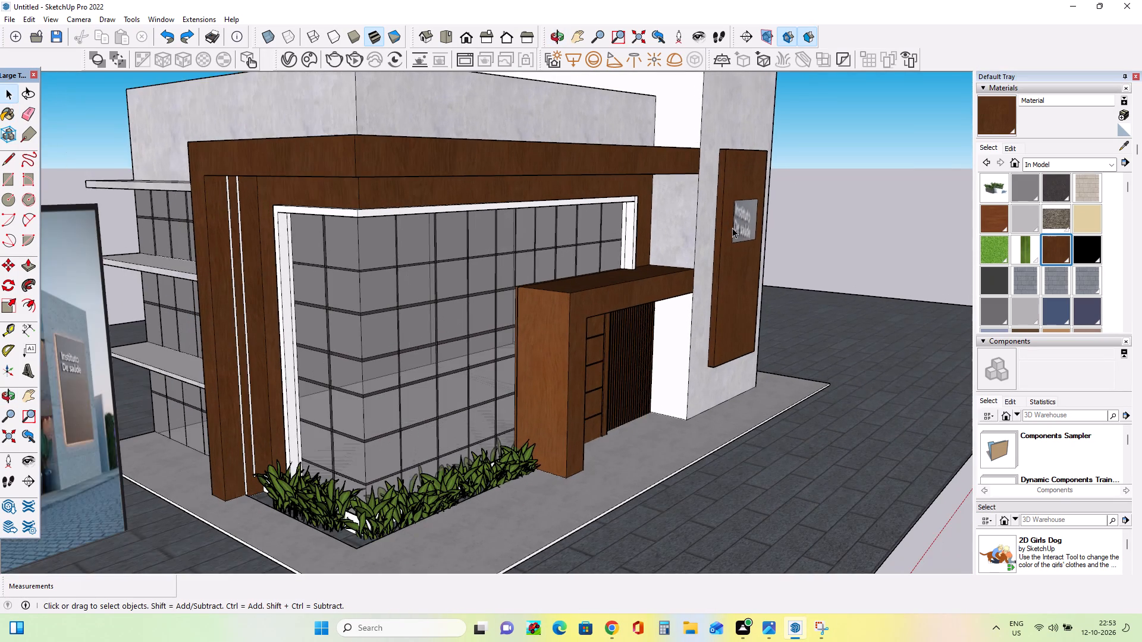
pyautogui.moveTo(739, 262); pyautogui.dragTo(667, 226, button='middle')
# Move the sign face about 1' 5" up the wooden panel and slightly toward the entrance side.
pyautogui.scroll(3, 781, 244)
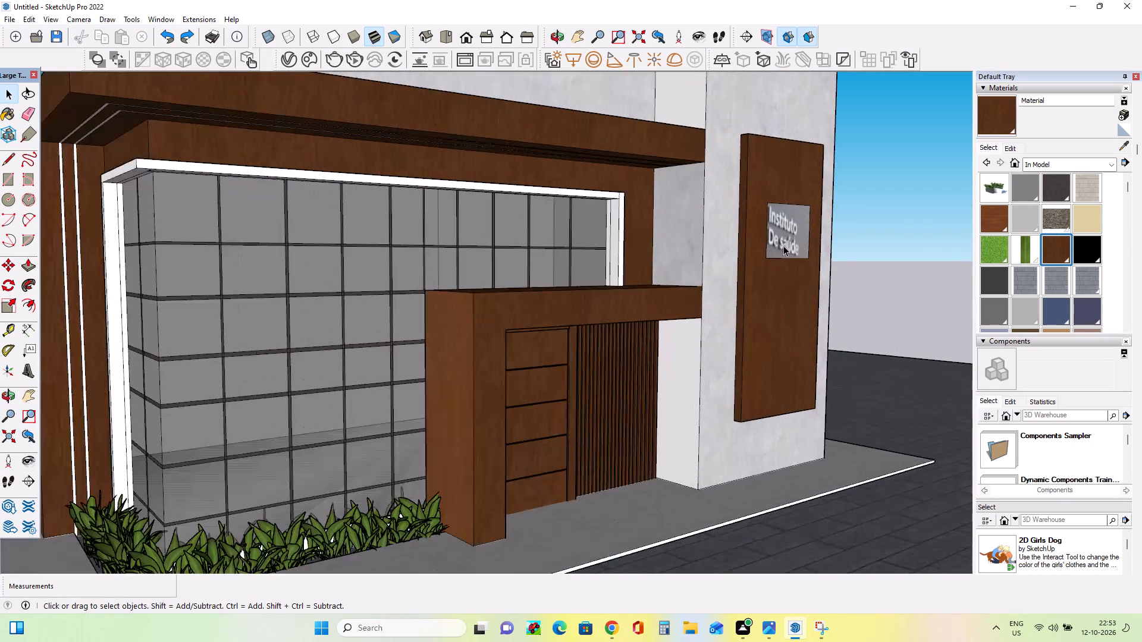
pyautogui.scroll(3, 783, 246)
pyautogui.click(784, 253)
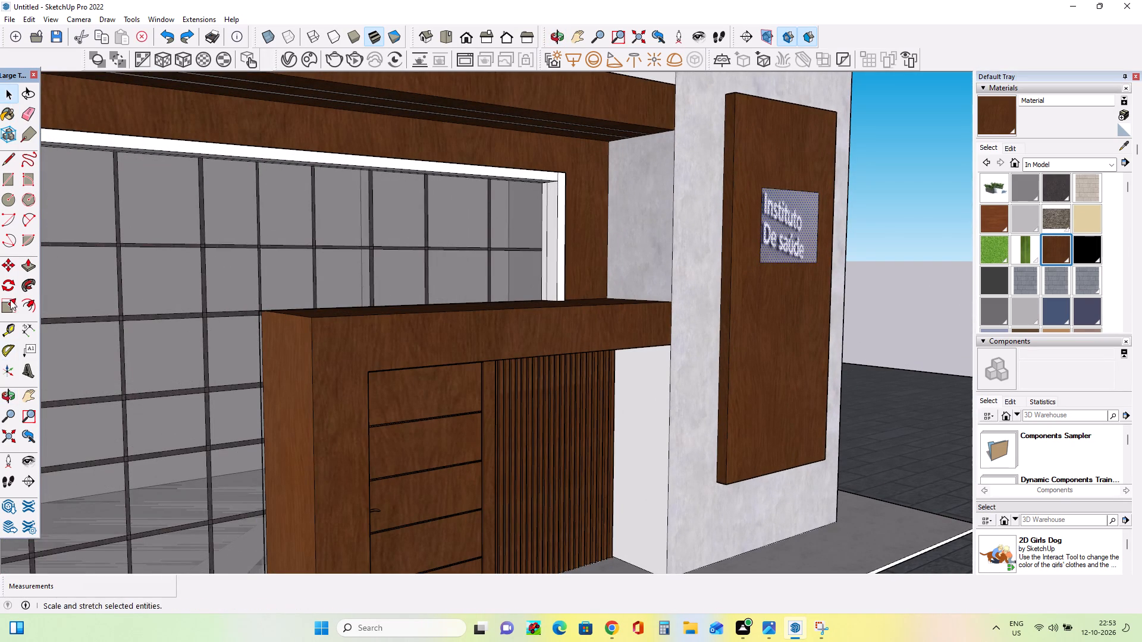
pyautogui.click(5, 269)
pyautogui.click(760, 266)
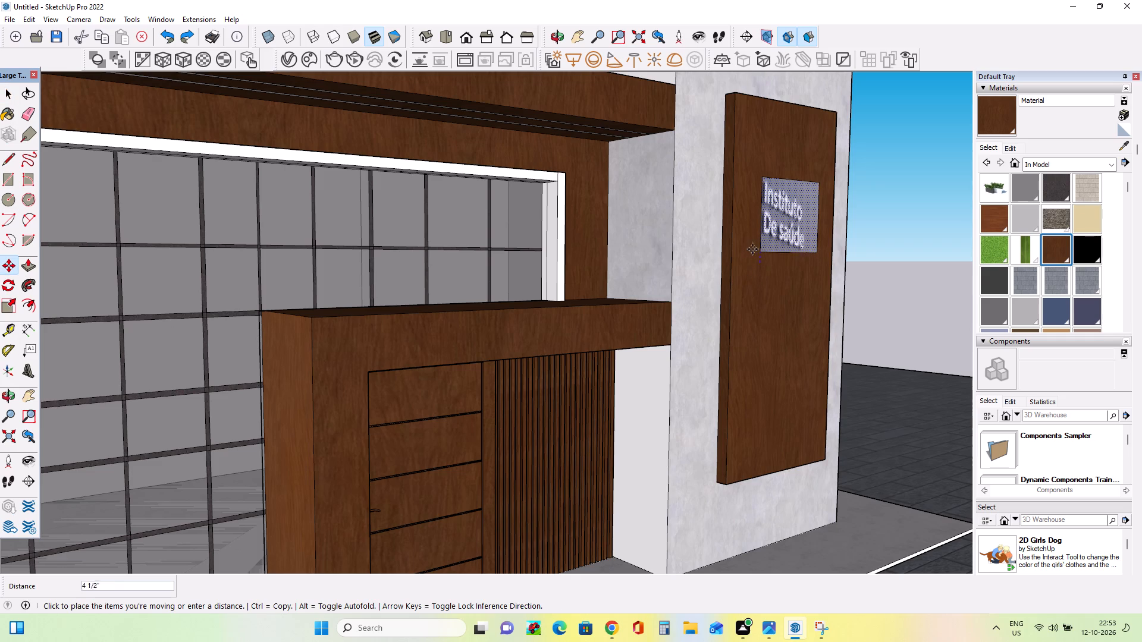
pyautogui.click(752, 219)
pyautogui.moveTo(799, 304); pyautogui.dragTo(840, 323, button='middle')
pyautogui.scroll(-6, 841, 325)
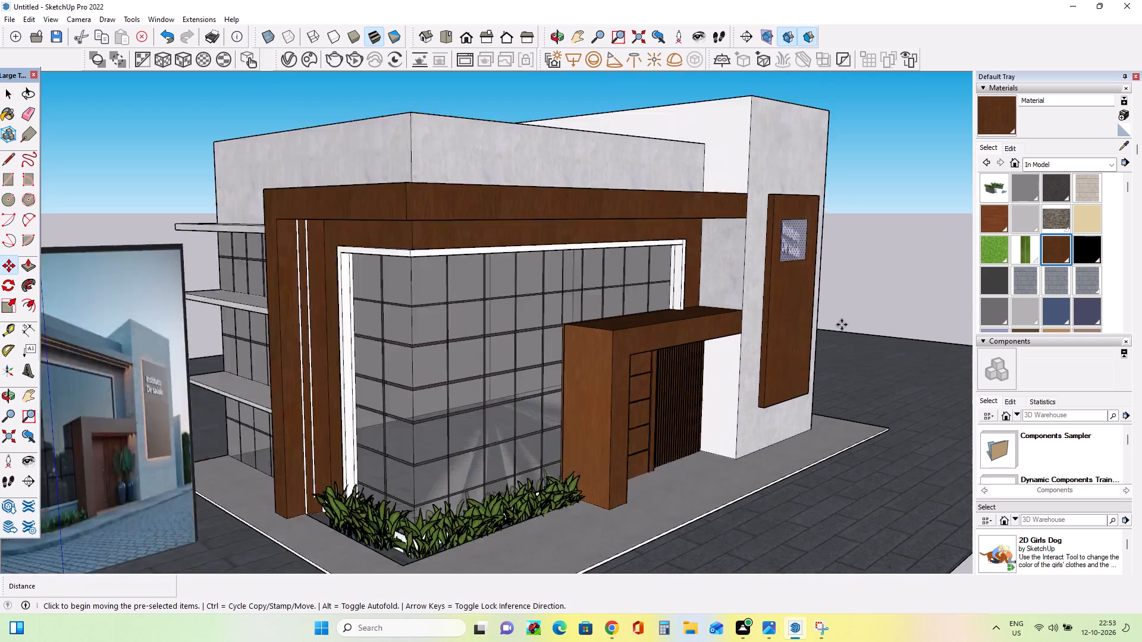
# Deselect the sign and examine its new position on the tower panel against the whole facade and the reference photo.
pyautogui.scroll(-3, 842, 325)
pyautogui.moveTo(836, 380); pyautogui.dragTo(787, 367, button='middle')
pyautogui.scroll(2, 768, 363)
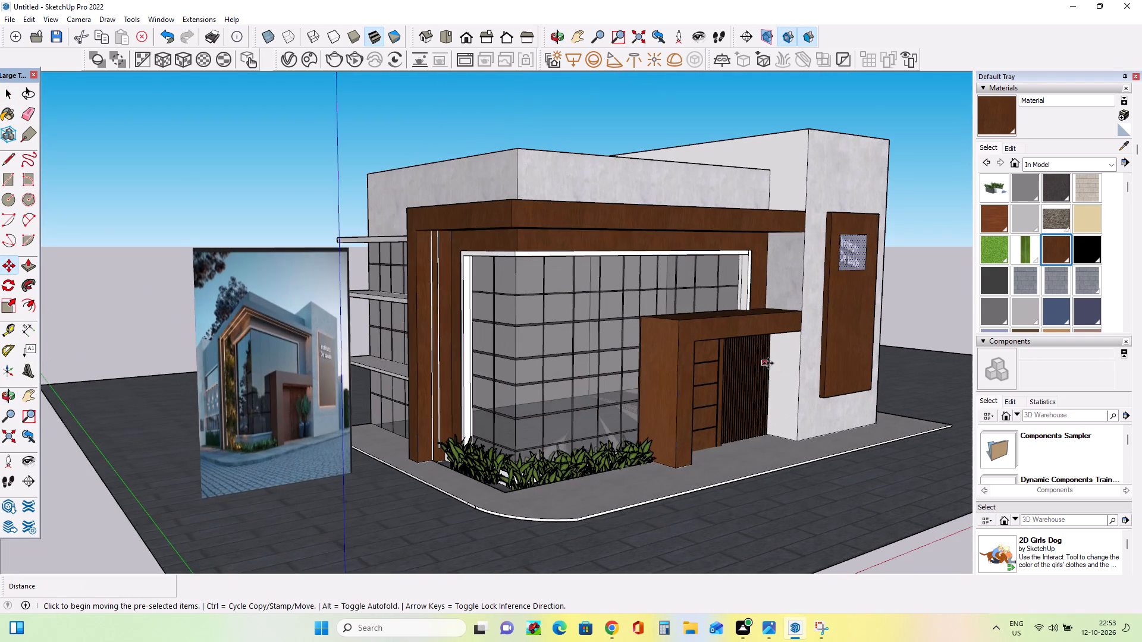
pyautogui.scroll(2, 768, 363)
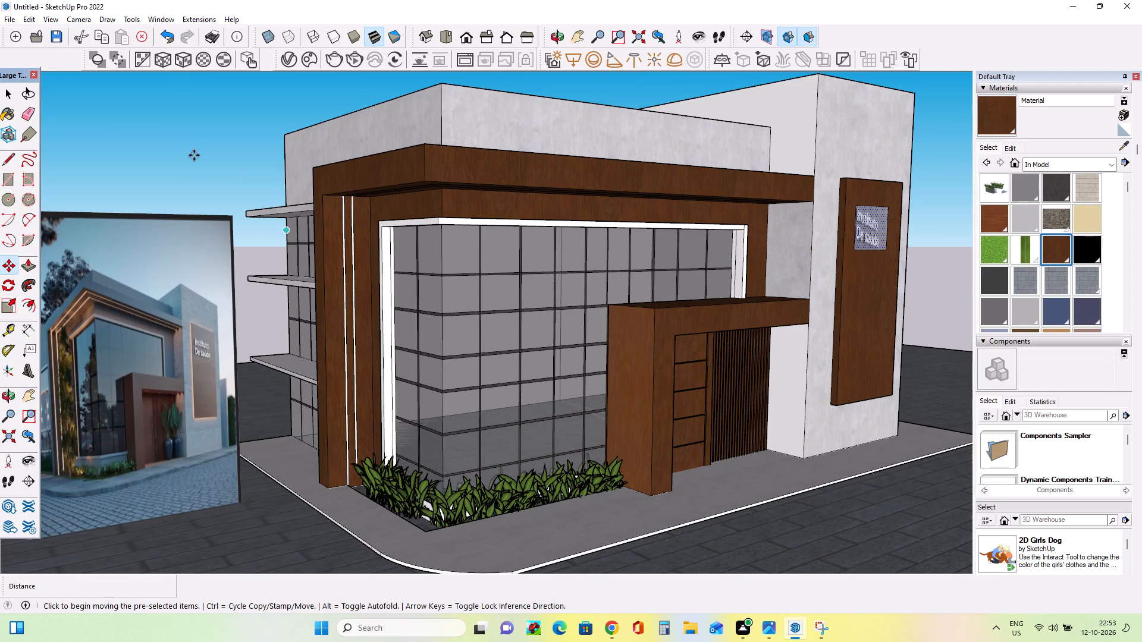
pyautogui.click(8, 94)
pyautogui.click(194, 139)
pyautogui.middleClick(472, 328)
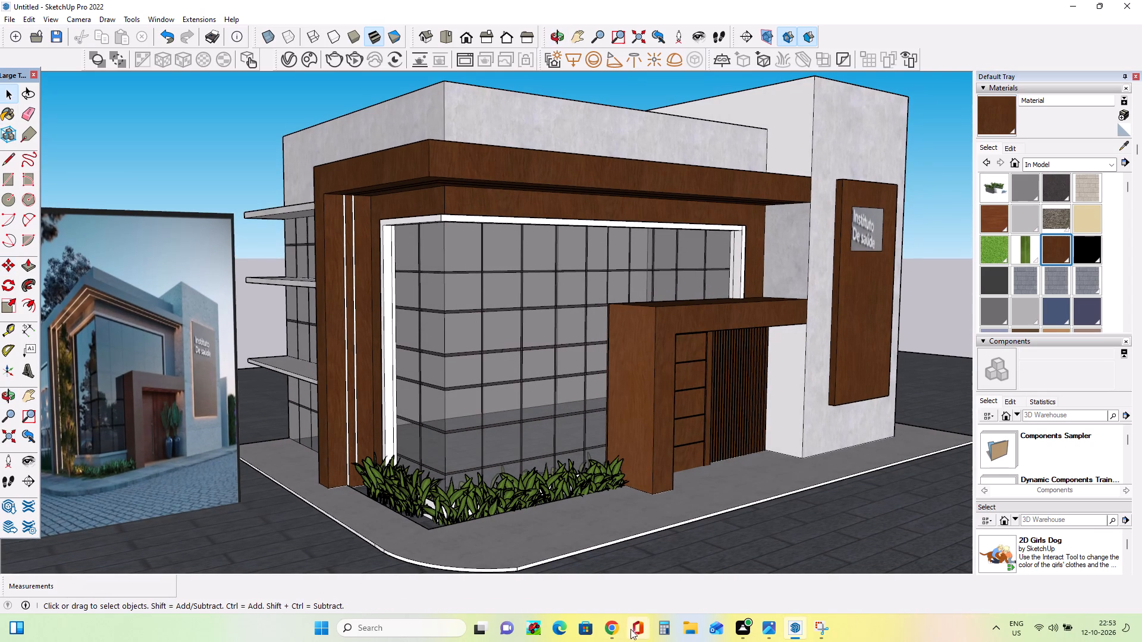
# Switch to the 3D Warehouse page in Chrome and replace the plant search with "TRESS".
pyautogui.click(605, 632)
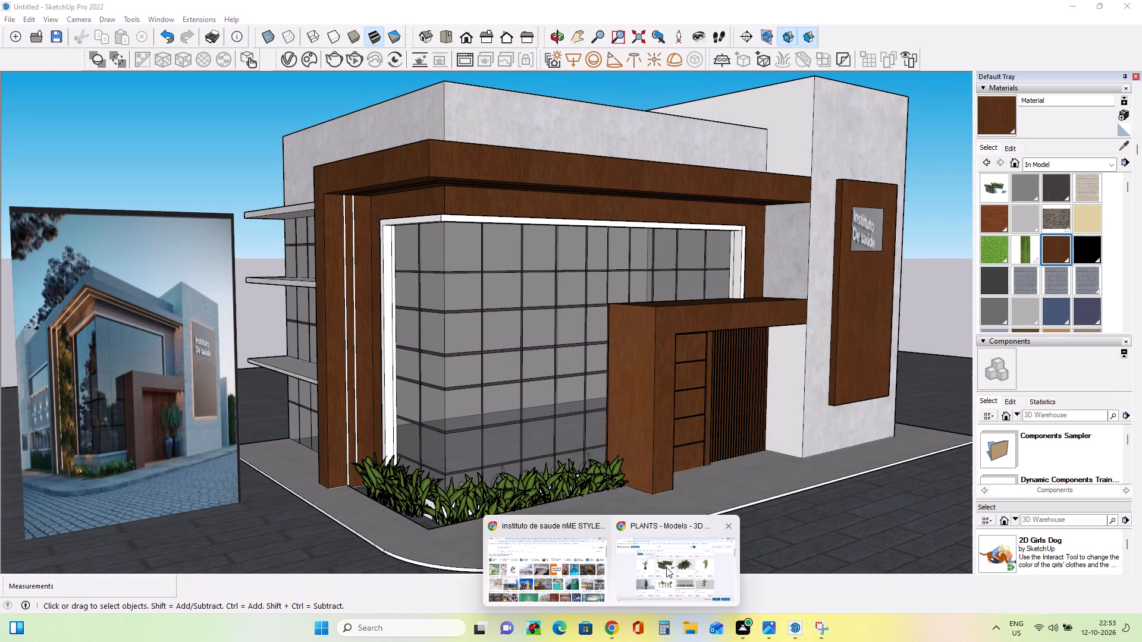
pyautogui.click(666, 567)
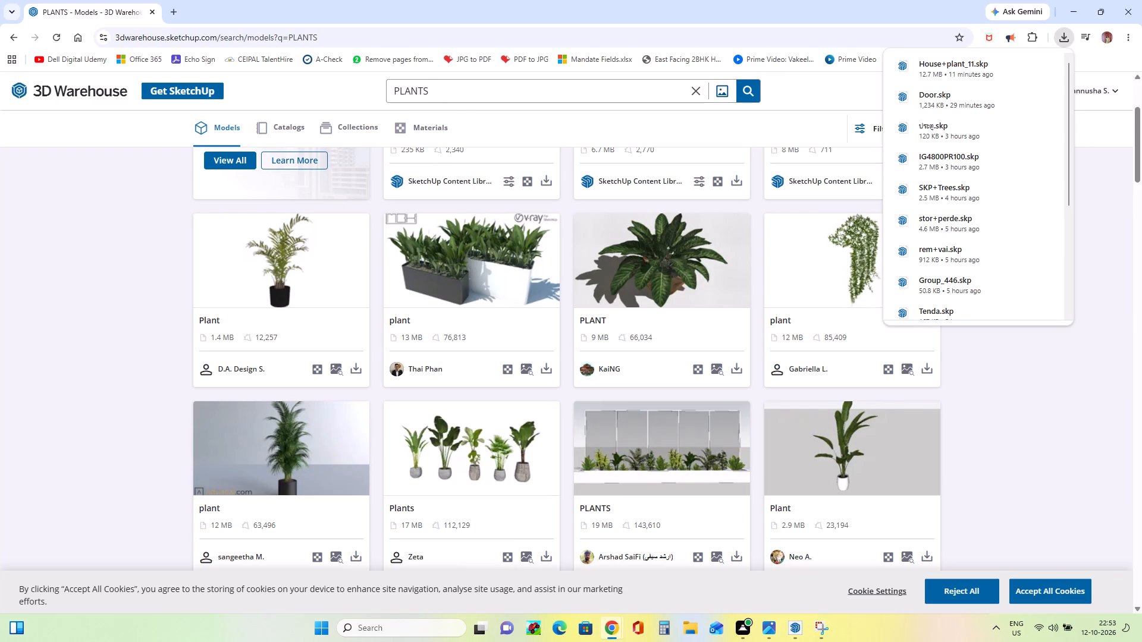
pyautogui.click(445, 87)
pyautogui.press('BackSpace')
pyautogui.press('BackSpace')
pyautogui.press('BackSpace')
pyautogui.press('BackSpace')
pyautogui.press('BackSpace')
pyautogui.press('BackSpace')
pyautogui.press('BackSpace')
pyautogui.press('BackSpace')
pyautogui.press('BackSpace')
pyautogui.press('BackSpace')
pyautogui.press('BackSpace')
pyautogui.press('BackSpace')
pyautogui.press('BackSpace')
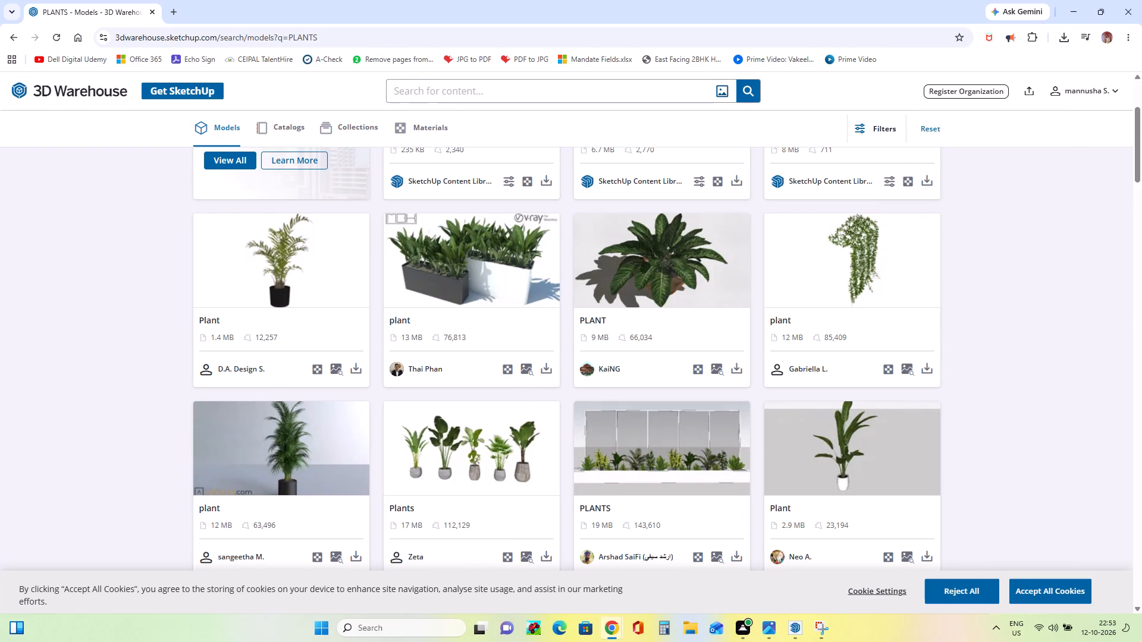
pyautogui.write('TRESS')
pyautogui.scroll(1, 523, 393)
pyautogui.press('Return')
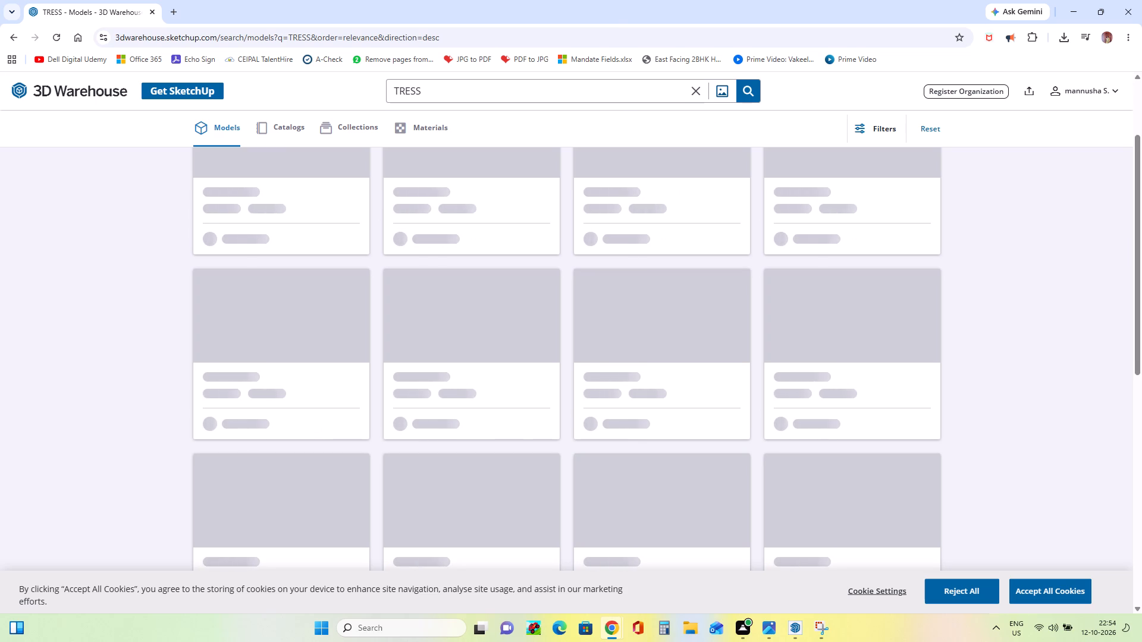
# Look through the "TRESS" search results for usable tree models.
pyautogui.scroll(1, 493, 390)
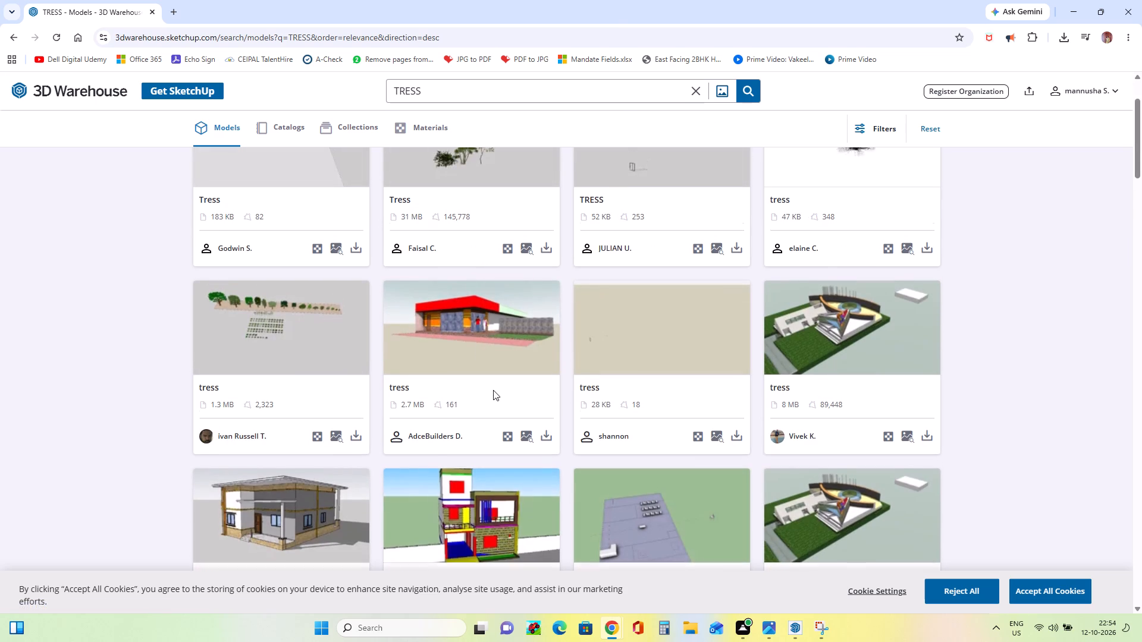
pyautogui.scroll(10, 493, 390)
pyautogui.scroll(-4, 480, 379)
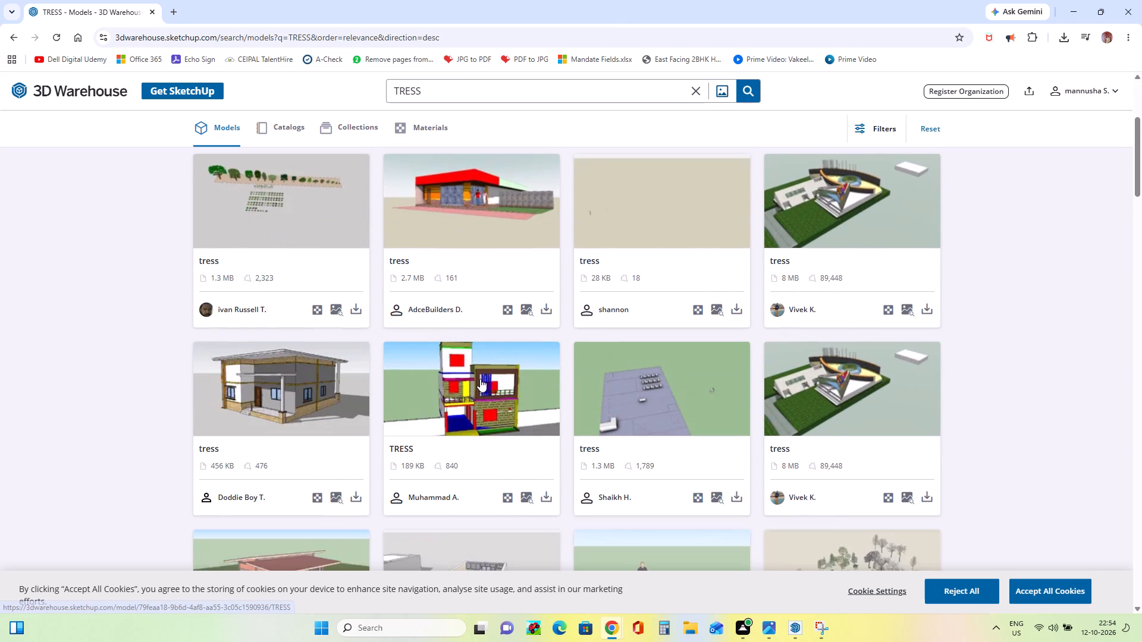
pyautogui.scroll(-7, 480, 379)
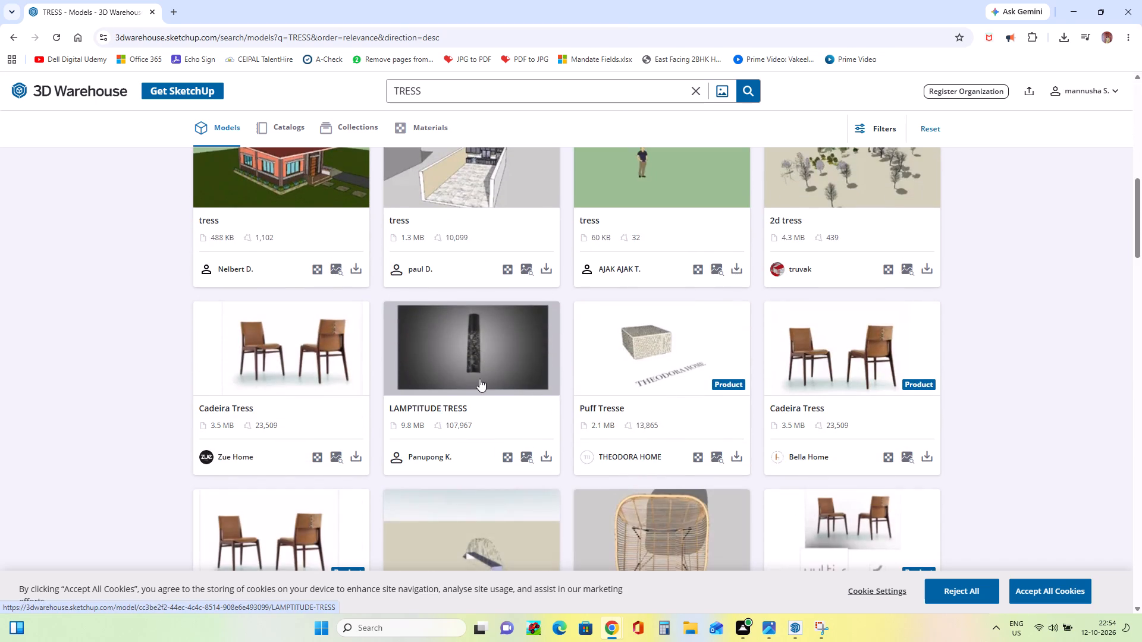
pyautogui.scroll(-2, 479, 379)
# Correct the 3D Warehouse model search to "TREES".
pyautogui.click(437, 91)
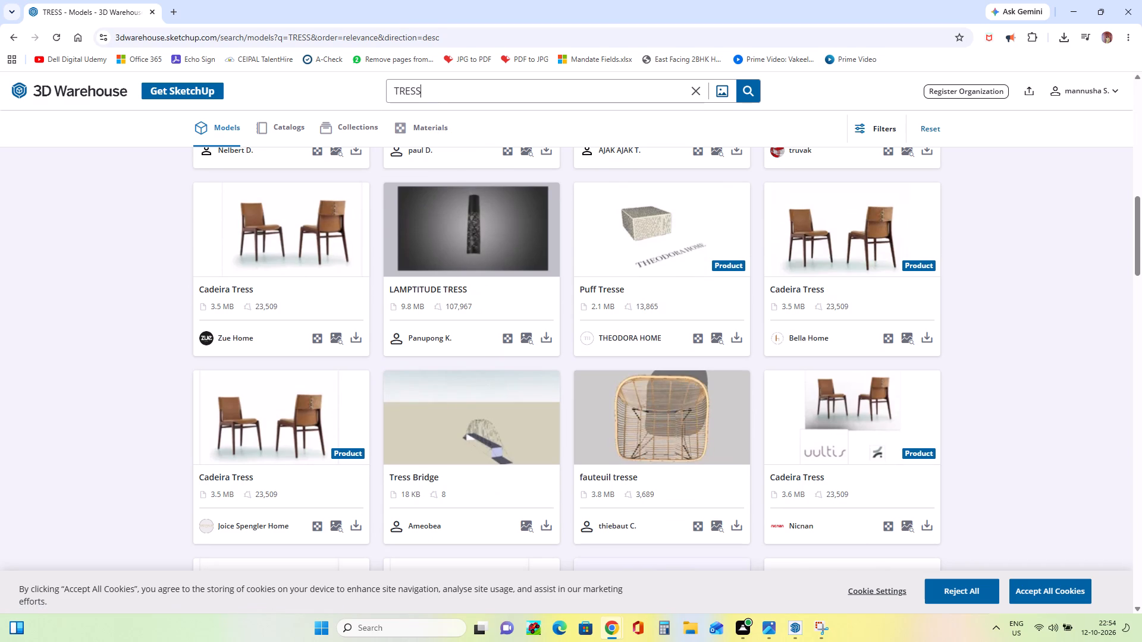
pyautogui.press('BackSpace')
pyautogui.press('BackSpace')
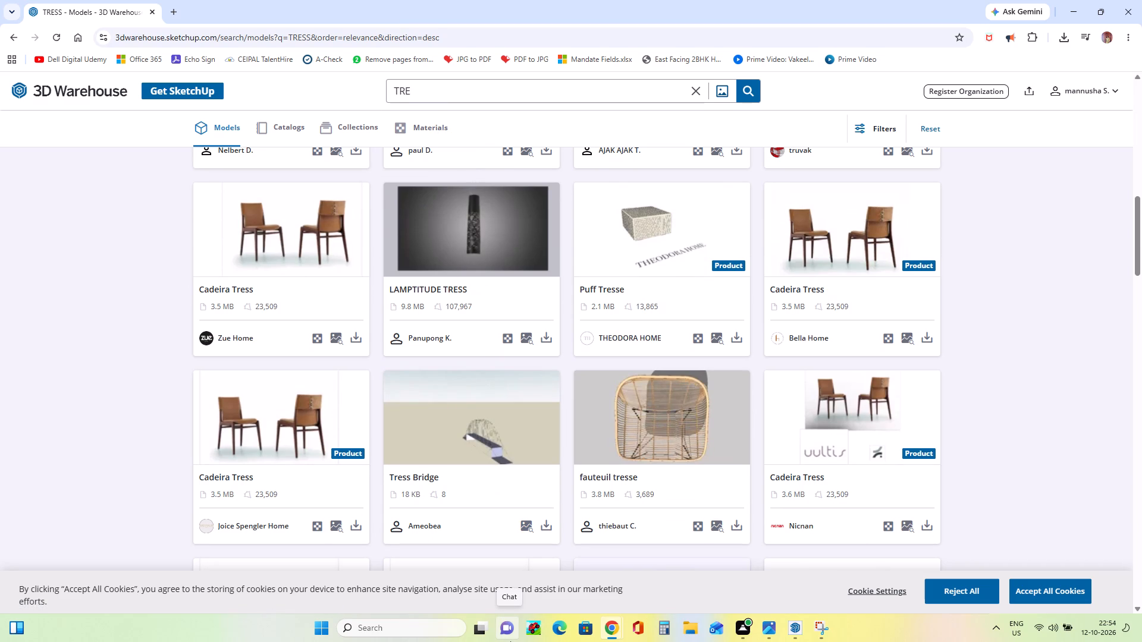
pyautogui.write('ES')
pyautogui.press('Return')
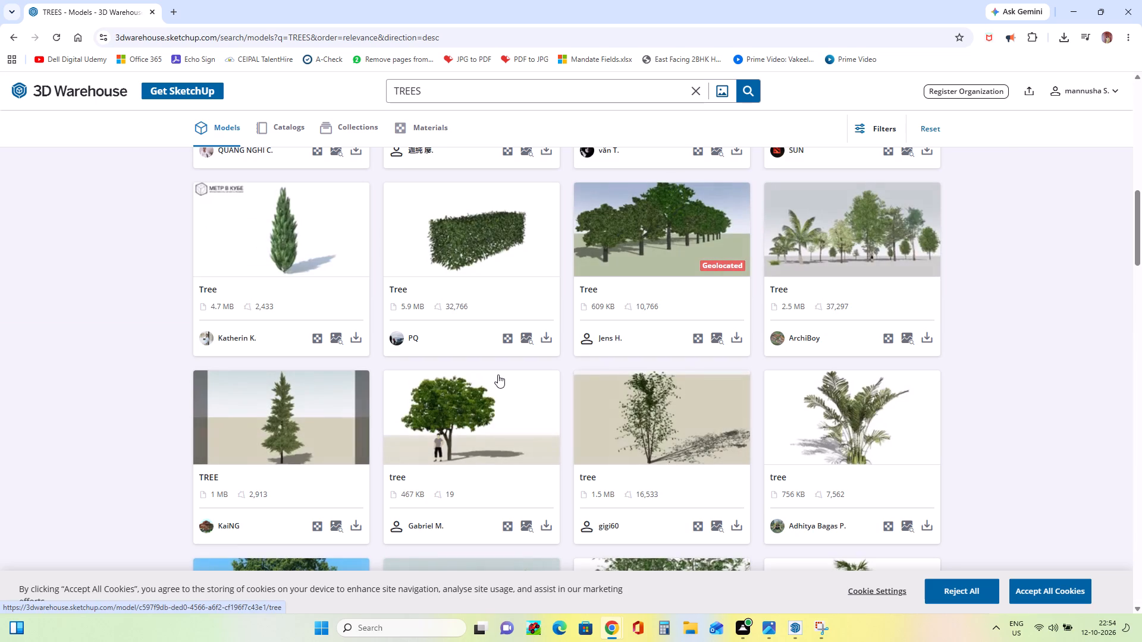
# Browse the "TREES" search results for a tree model that suits the building's landscaping.
pyautogui.scroll(-2, 334, 432)
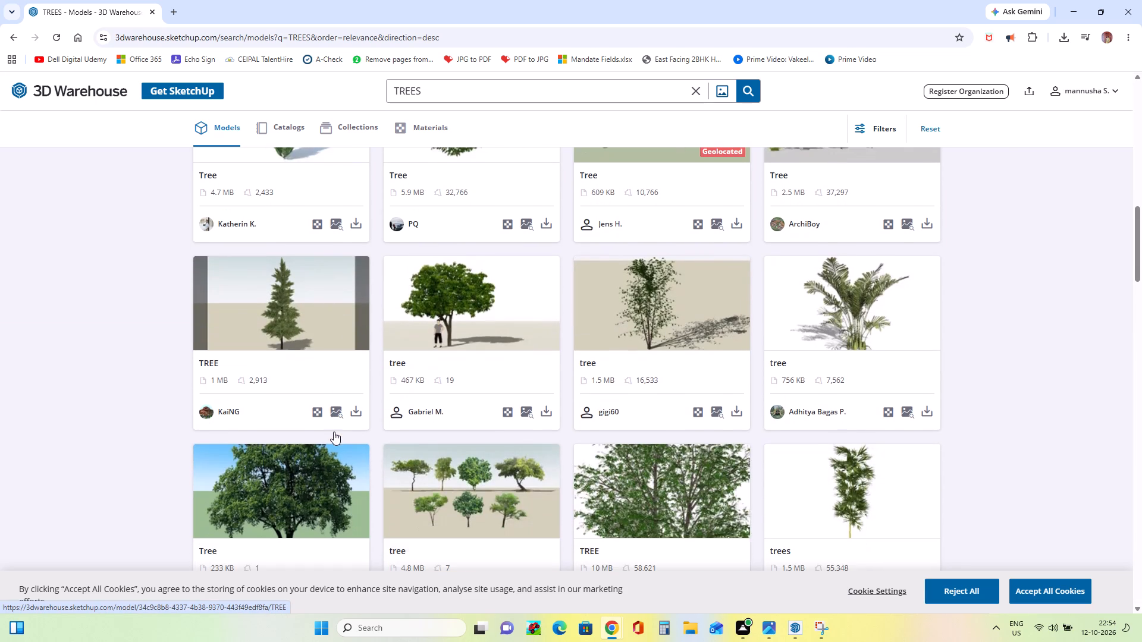
pyautogui.scroll(3, 341, 432)
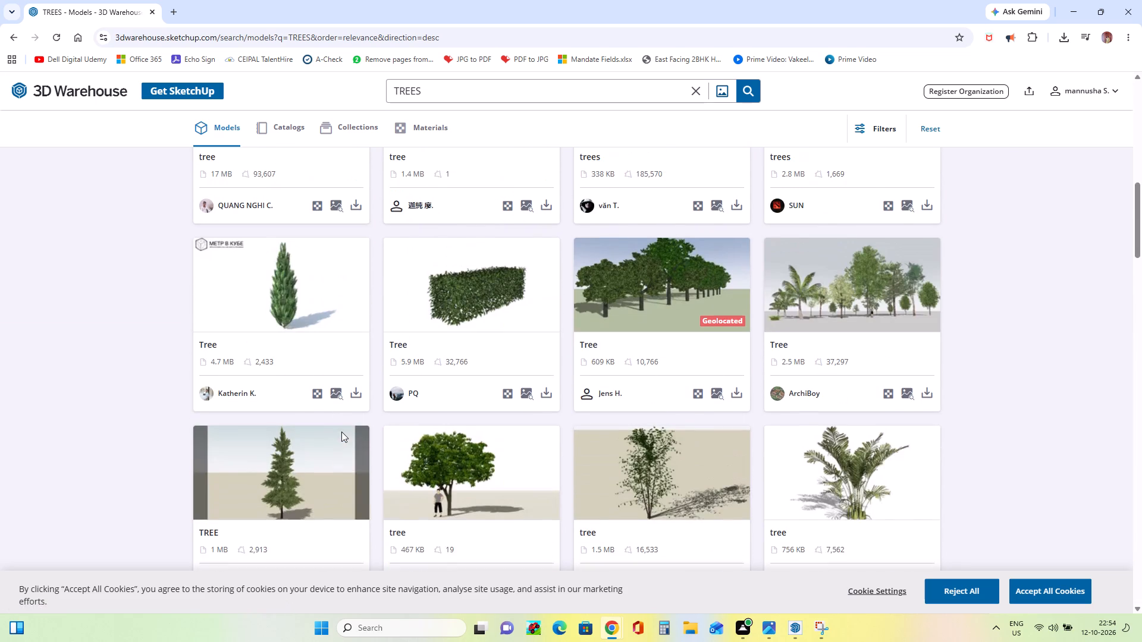
pyautogui.scroll(7, 341, 432)
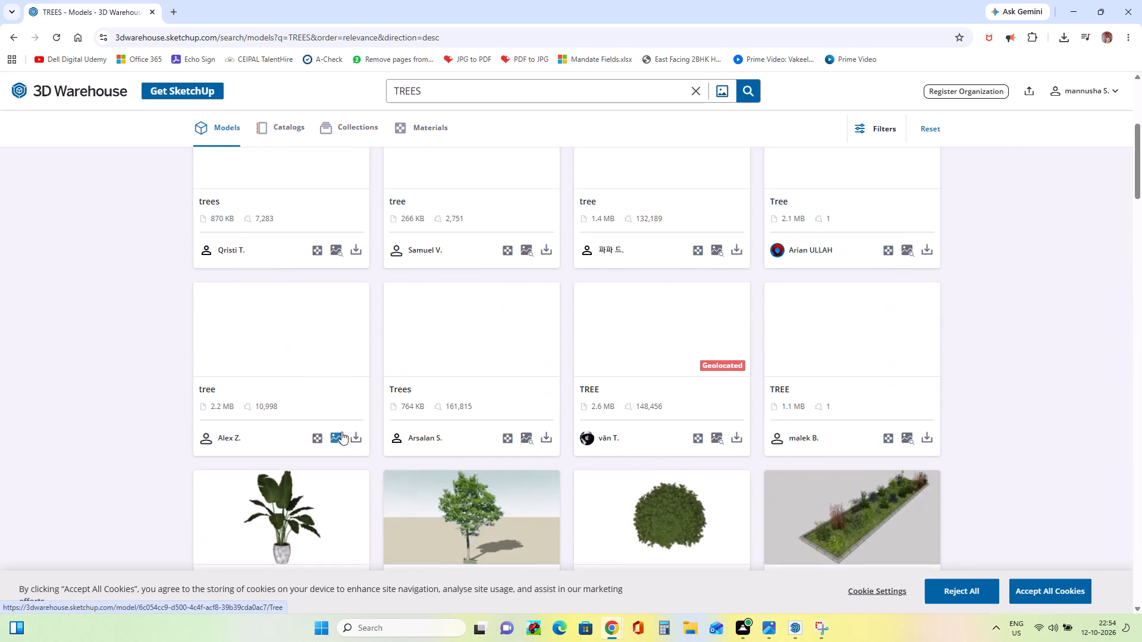
pyautogui.scroll(7, 341, 432)
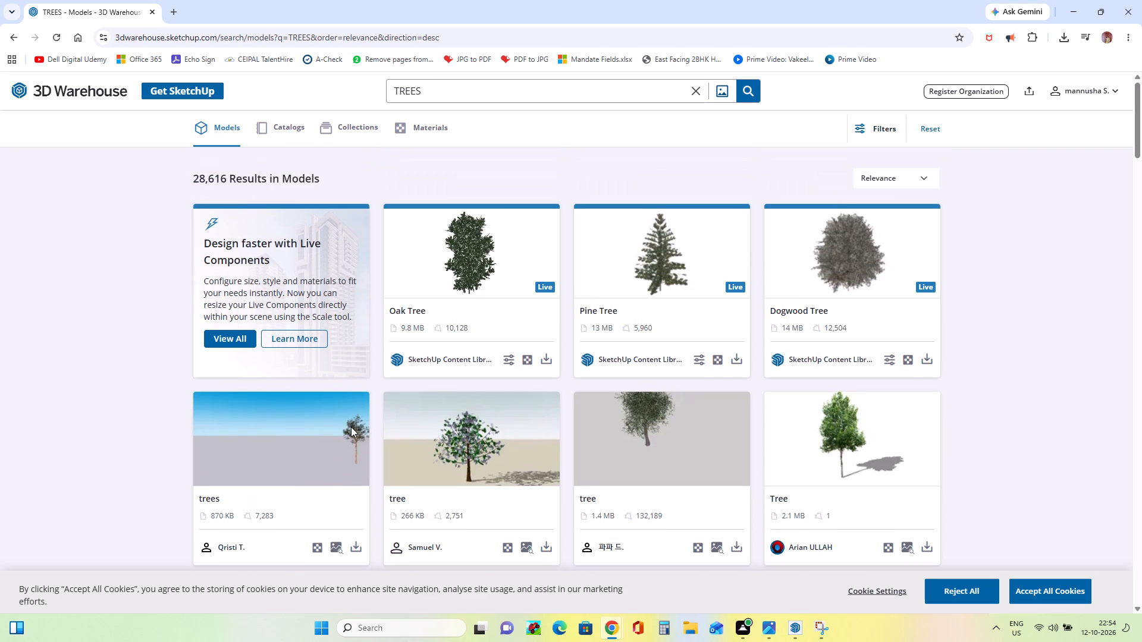
pyautogui.scroll(-2, 351, 427)
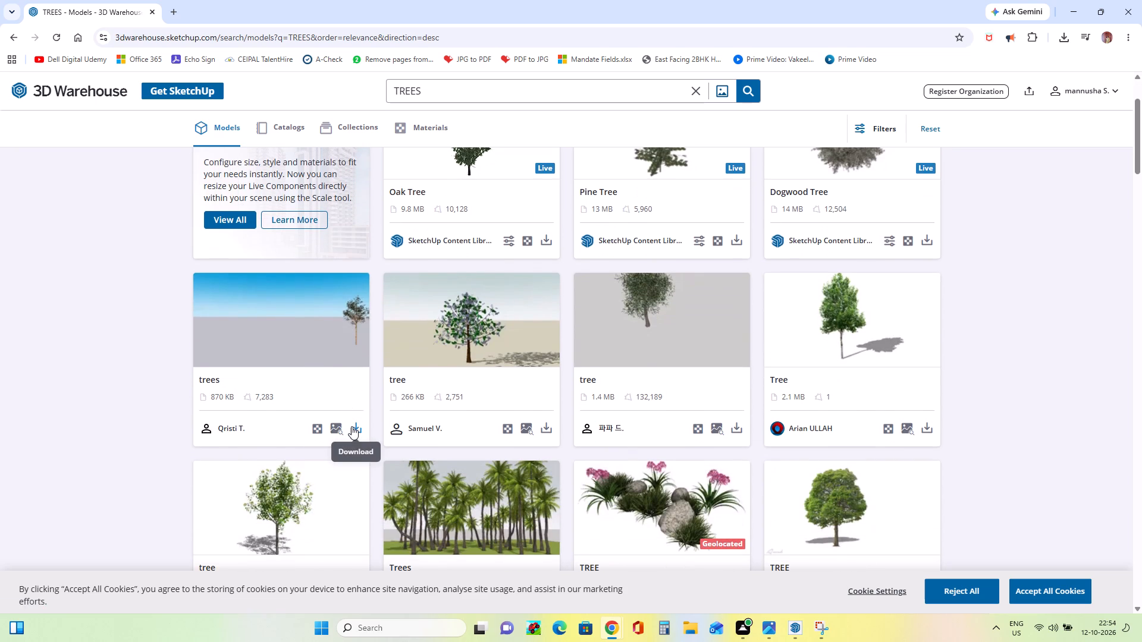
pyautogui.scroll(-12, 352, 426)
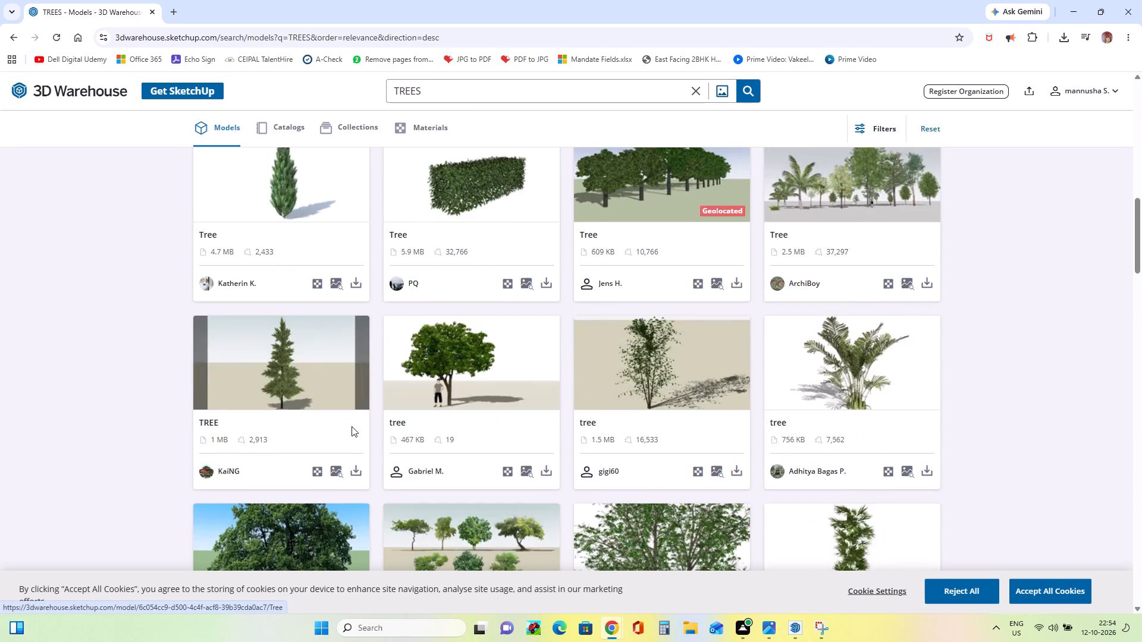
pyautogui.scroll(-4, 352, 426)
pyautogui.scroll(4, 352, 426)
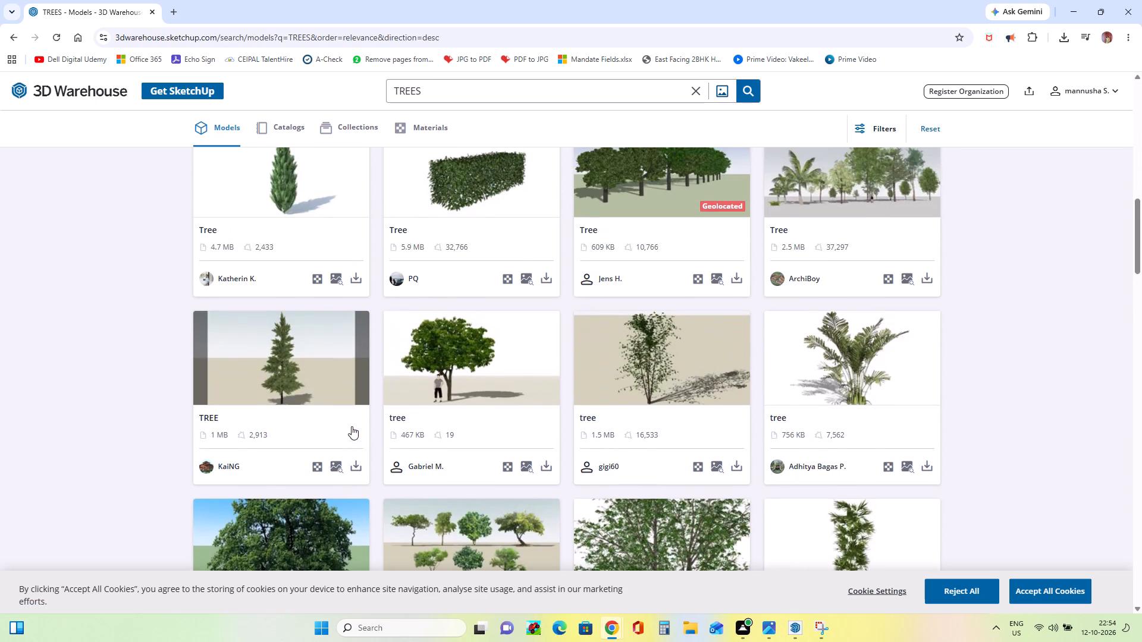
pyautogui.scroll(-2, 352, 426)
pyautogui.scroll(-2, 364, 351)
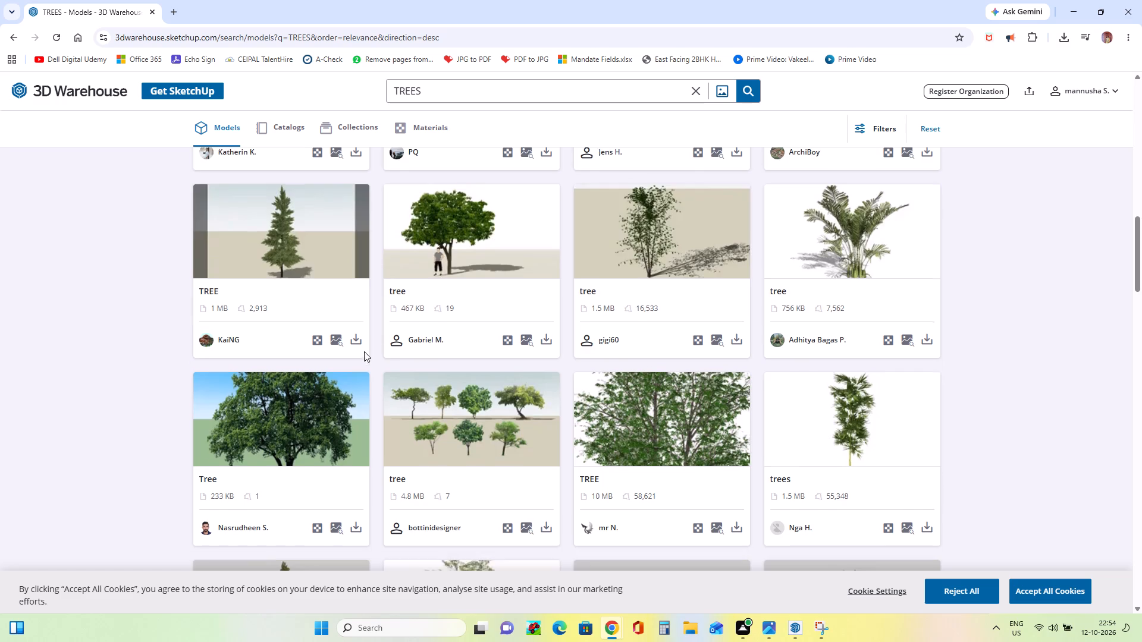
pyautogui.scroll(-8, 364, 351)
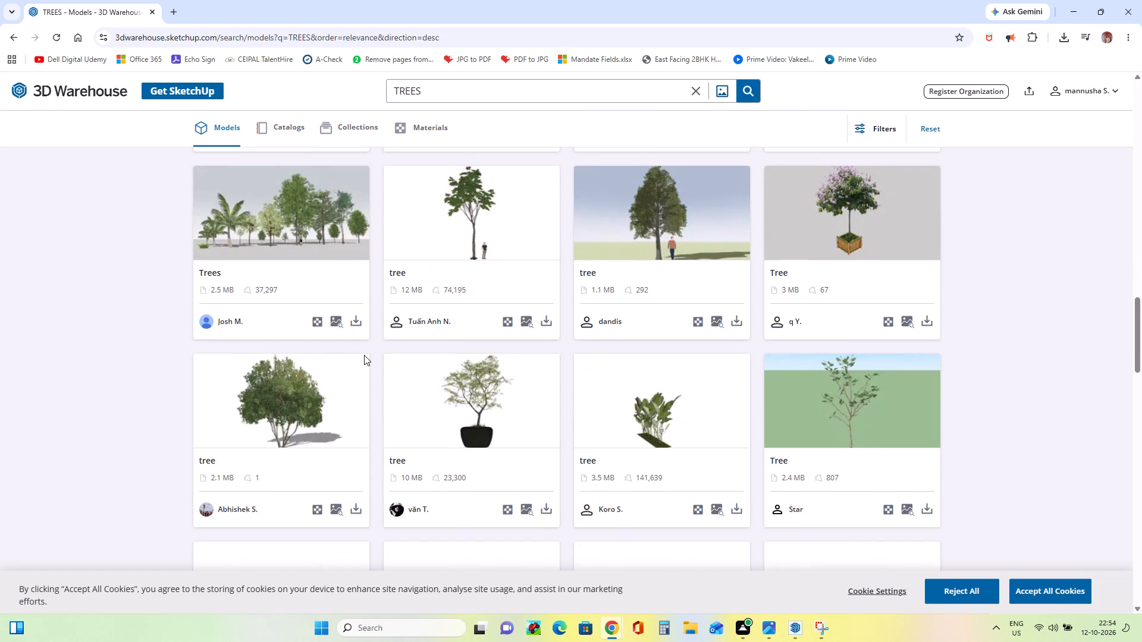
pyautogui.scroll(-7, 364, 355)
pyautogui.scroll(4, 364, 355)
pyautogui.scroll(-6, 364, 355)
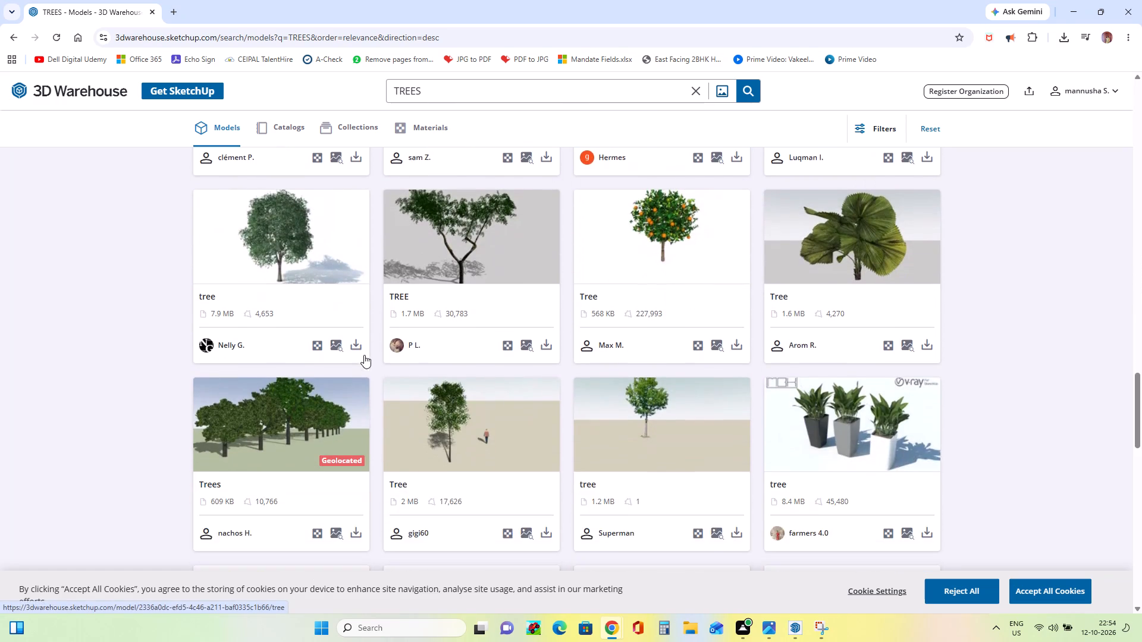
pyautogui.scroll(-6, 364, 355)
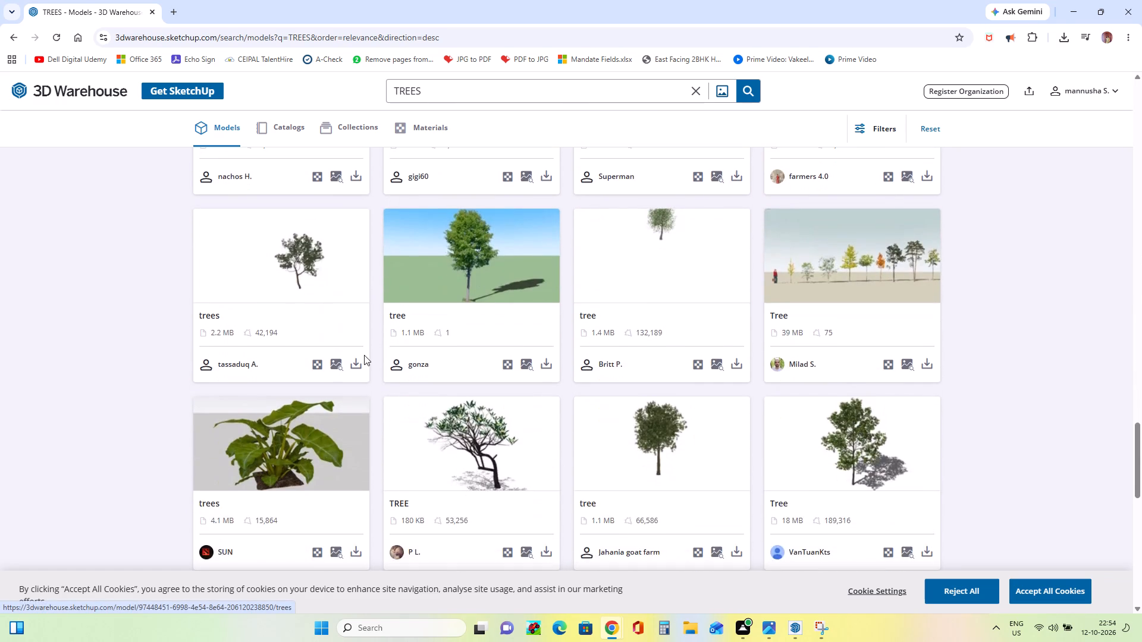
pyautogui.scroll(-9, 364, 355)
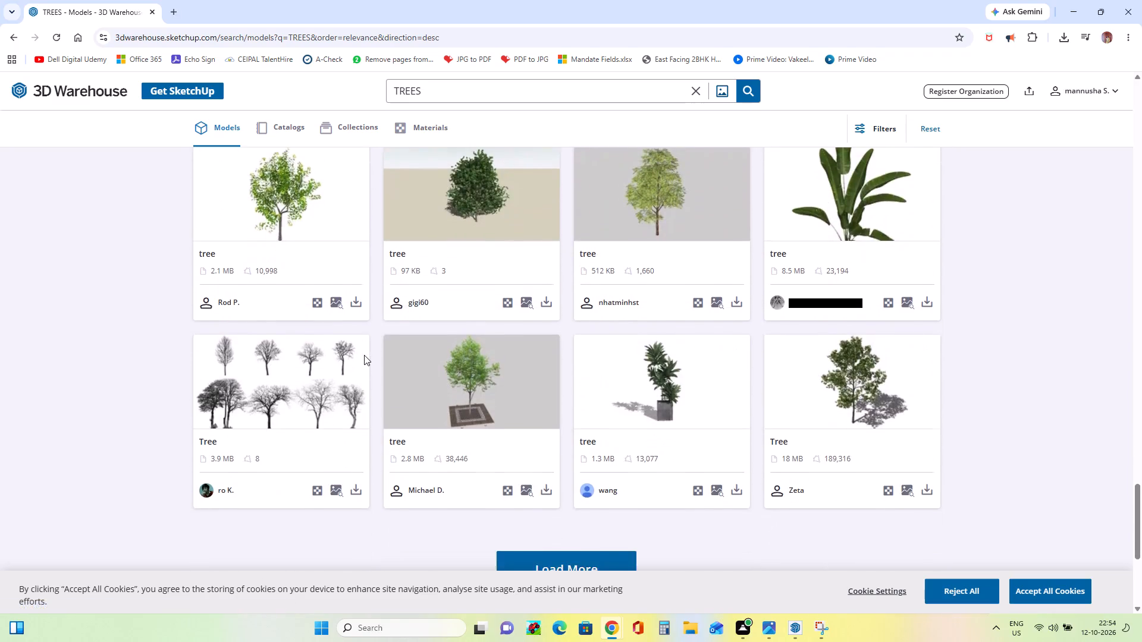
pyautogui.scroll(9, 364, 355)
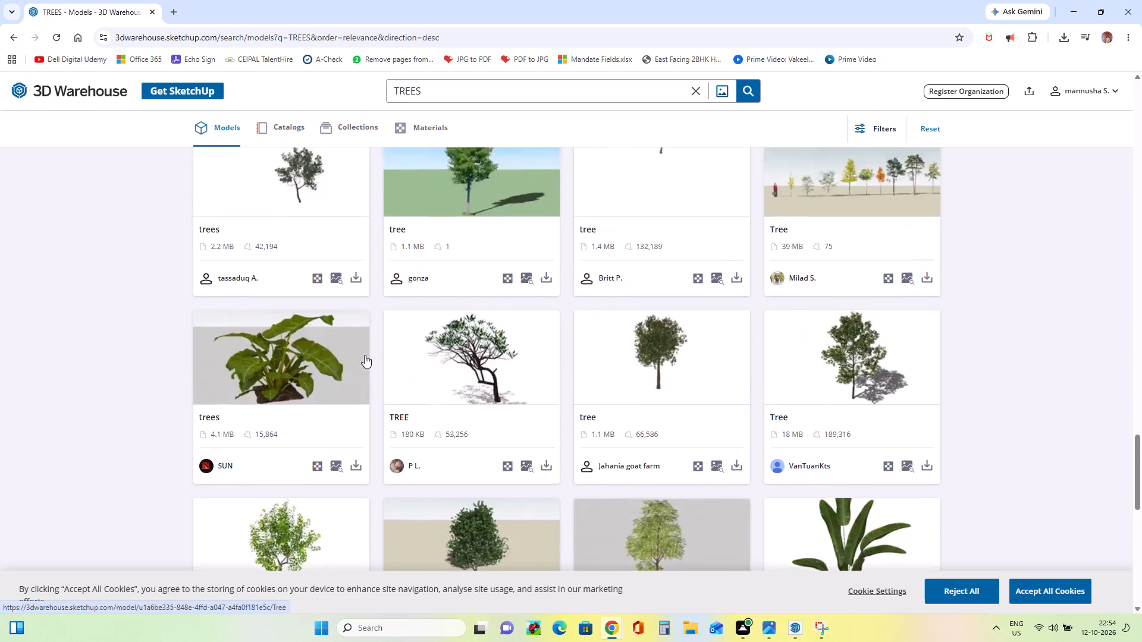
pyautogui.scroll(12, 365, 355)
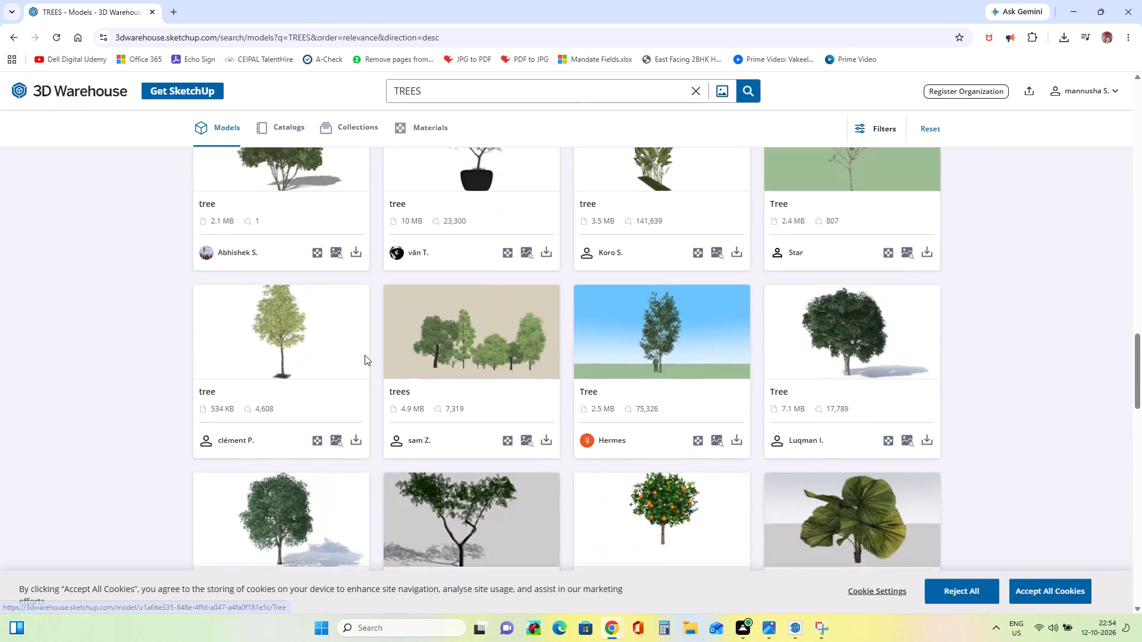
pyautogui.scroll(7, 365, 355)
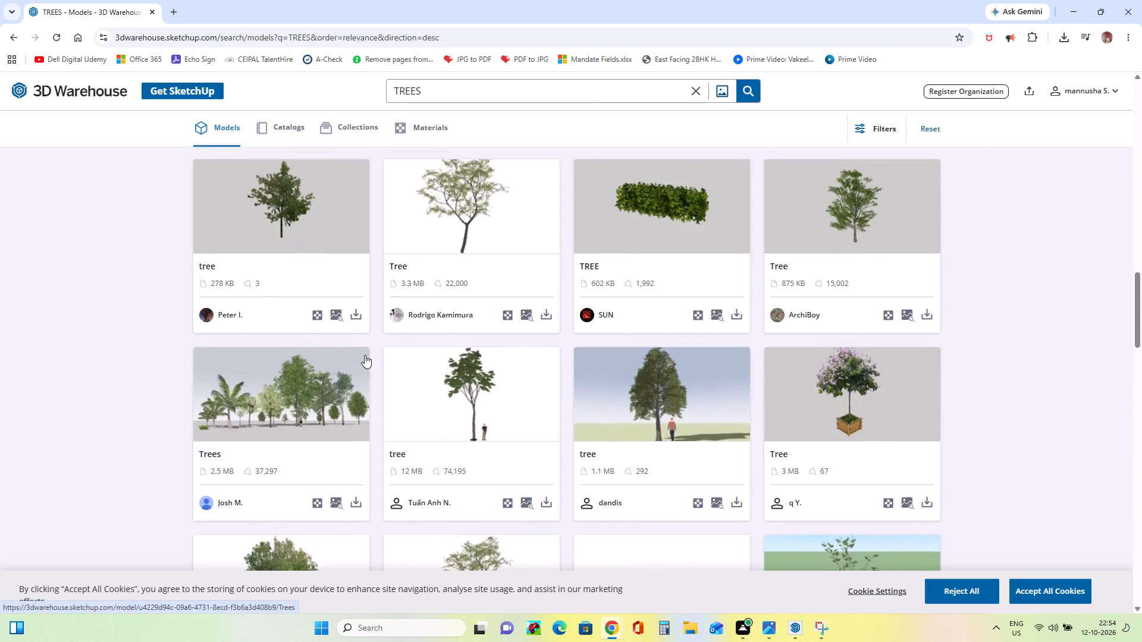
pyautogui.scroll(9, 365, 355)
# Download the slender, bamboo-like "trees" model of 1.5 MB from the search results.
pyautogui.scroll(-2, 365, 355)
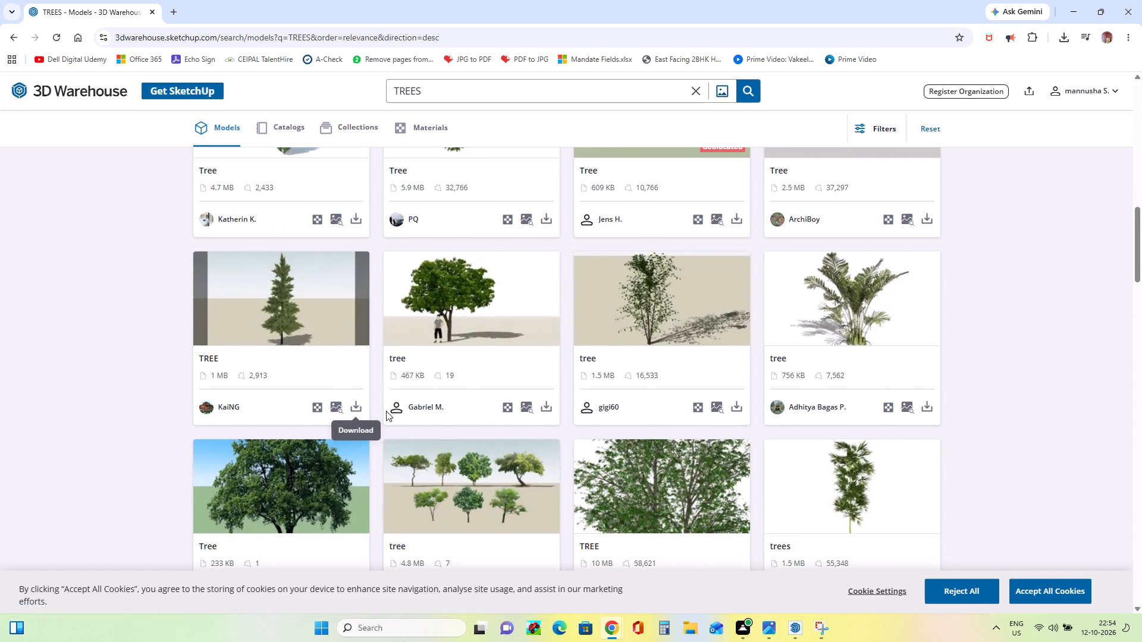
pyautogui.scroll(-2, 386, 411)
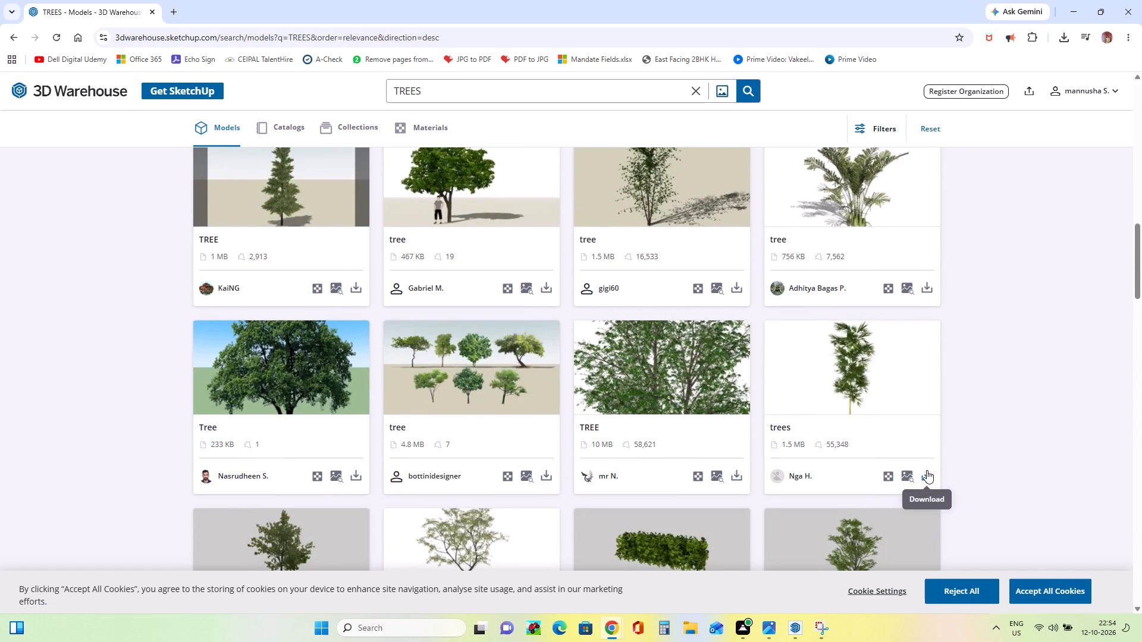
pyautogui.click(927, 470)
pyautogui.click(939, 499)
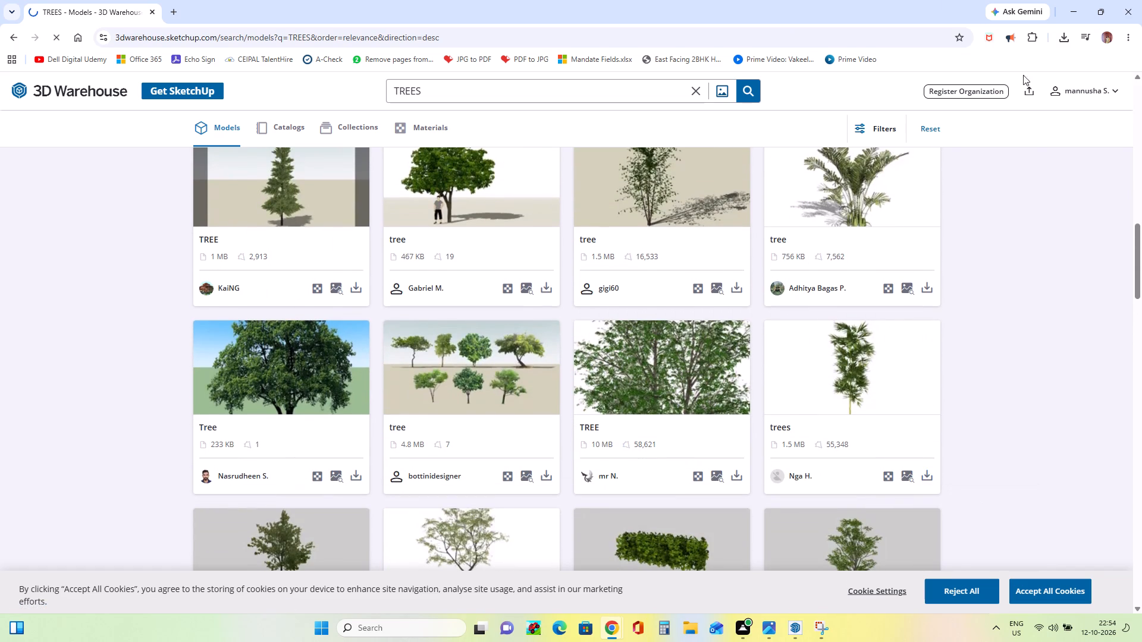
# Switch to SketchUp, import the GoldenBamboo model from Downloads, and place it by the wooden corner column at the planter's end.
pyautogui.click(1080, 10)
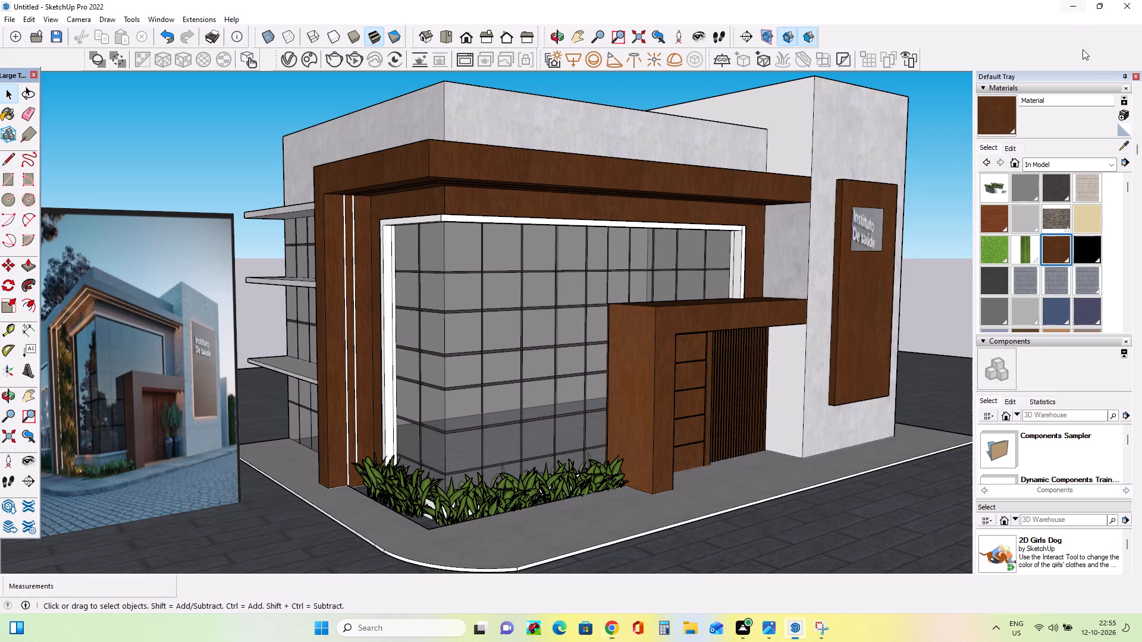
pyautogui.click(9, 21)
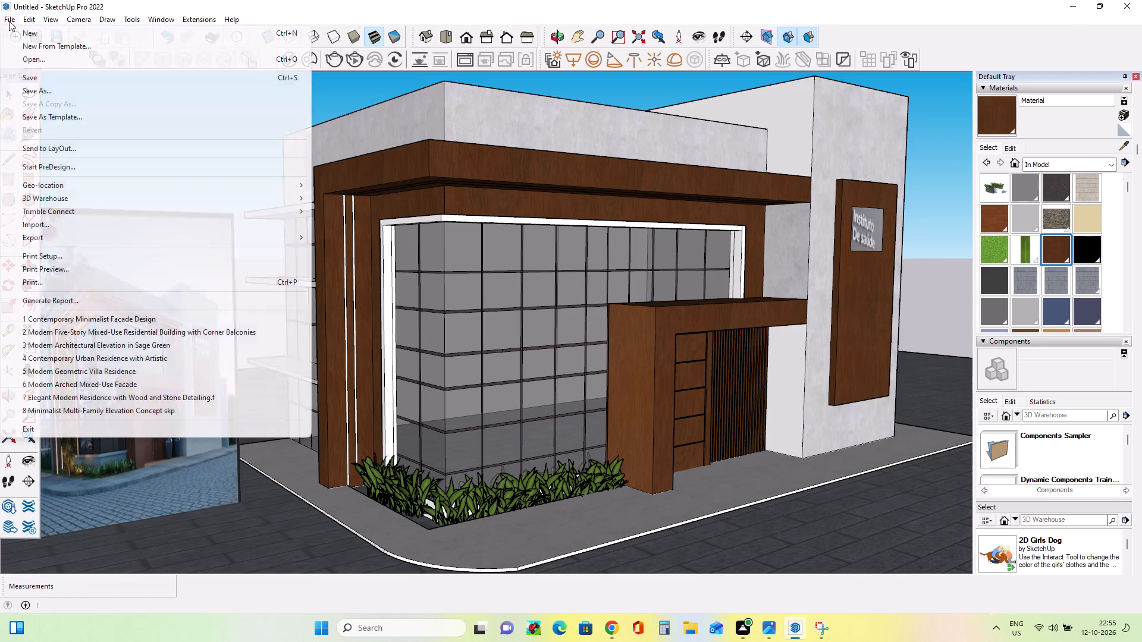
pyautogui.click(54, 227)
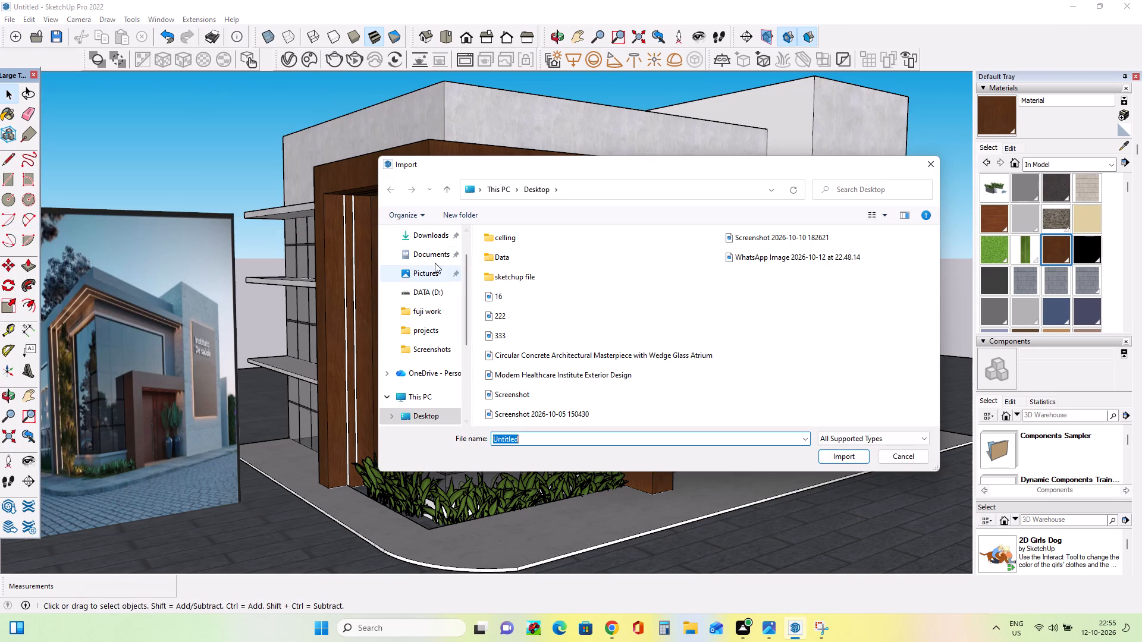
pyautogui.click(440, 241)
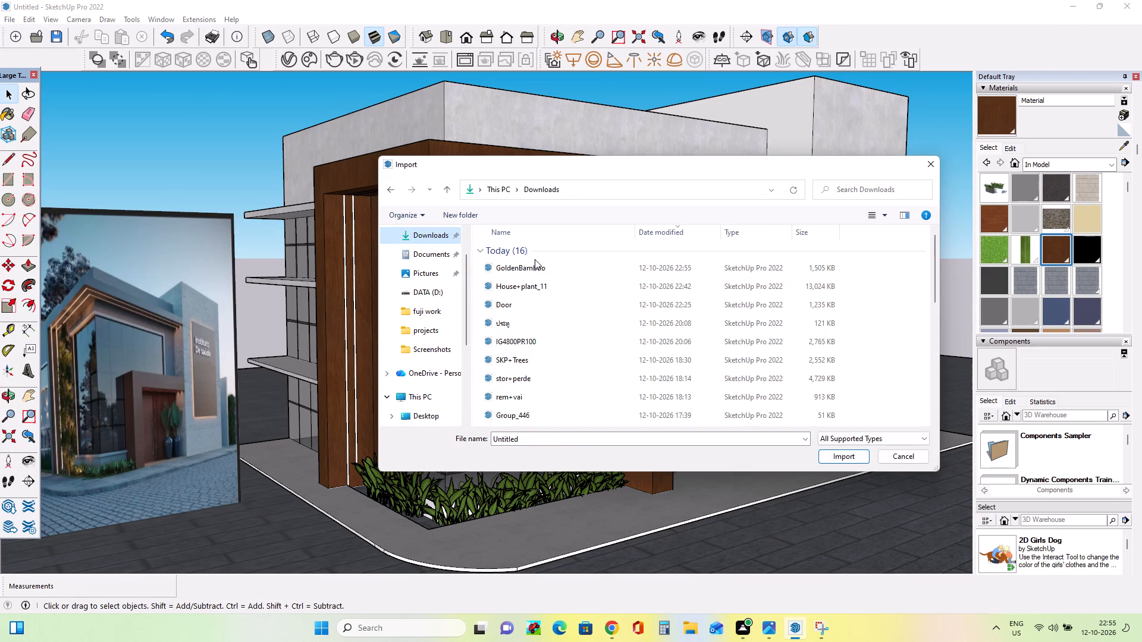
pyautogui.click(536, 266)
pyautogui.click(851, 452)
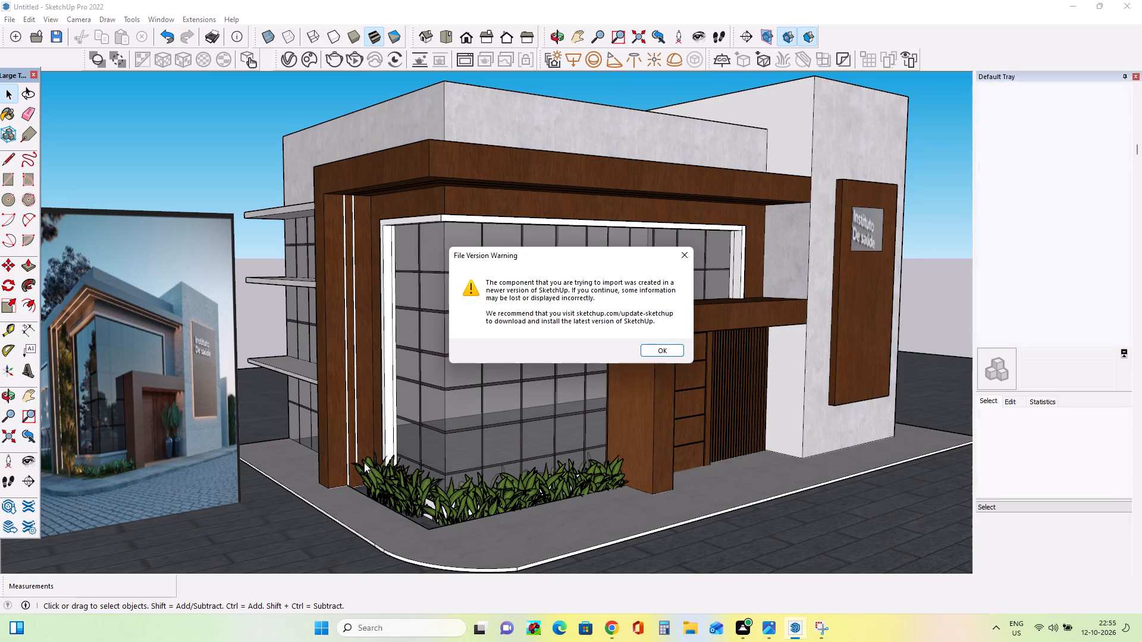
pyautogui.click(644, 350)
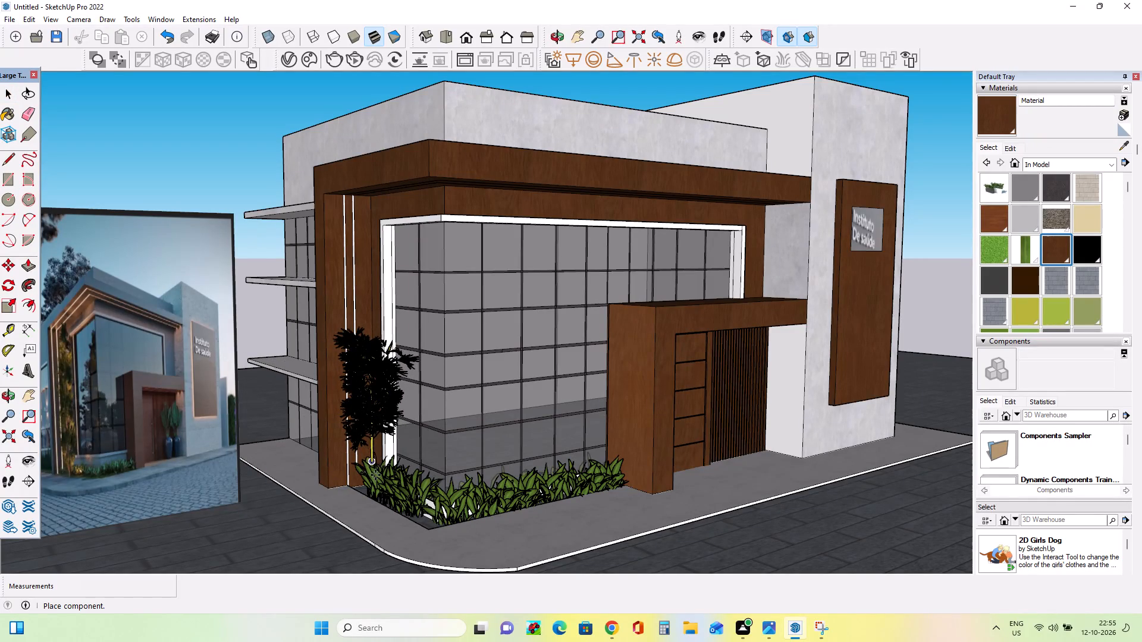
pyautogui.moveTo(341, 487); pyautogui.dragTo(456, 479, button='middle')
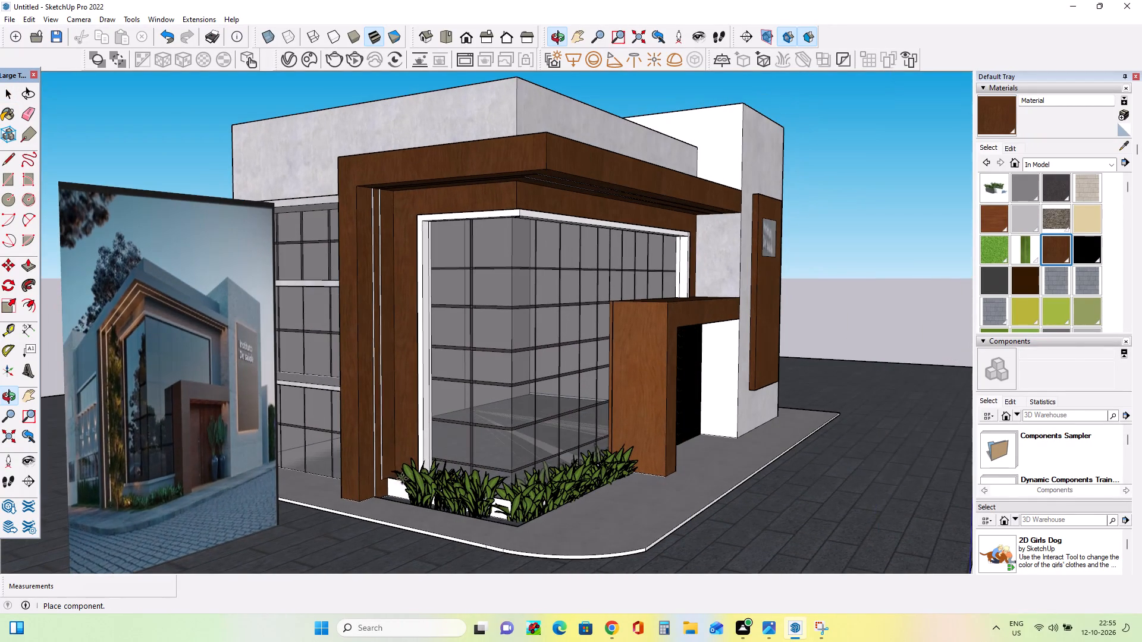
pyautogui.click(396, 491)
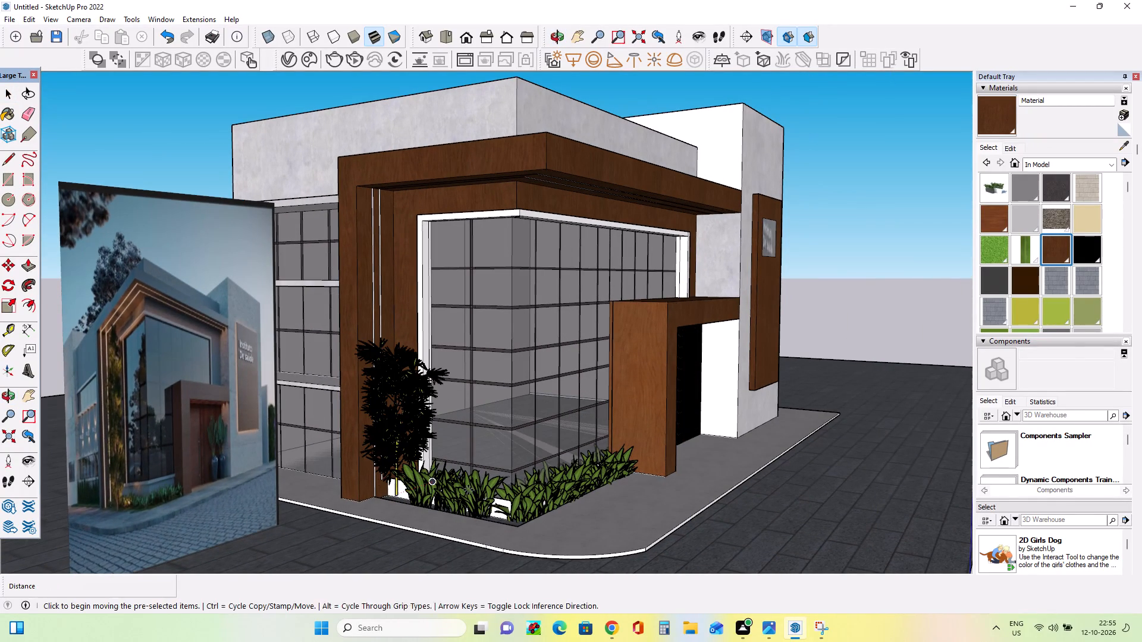
# Move the bamboo about 4' 11" so it stands against the wooden corner column behind the planter's end.
pyautogui.moveTo(468, 490); pyautogui.dragTo(404, 503, button='middle')
pyautogui.moveTo(546, 407); pyautogui.dragTo(492, 474, button='middle')
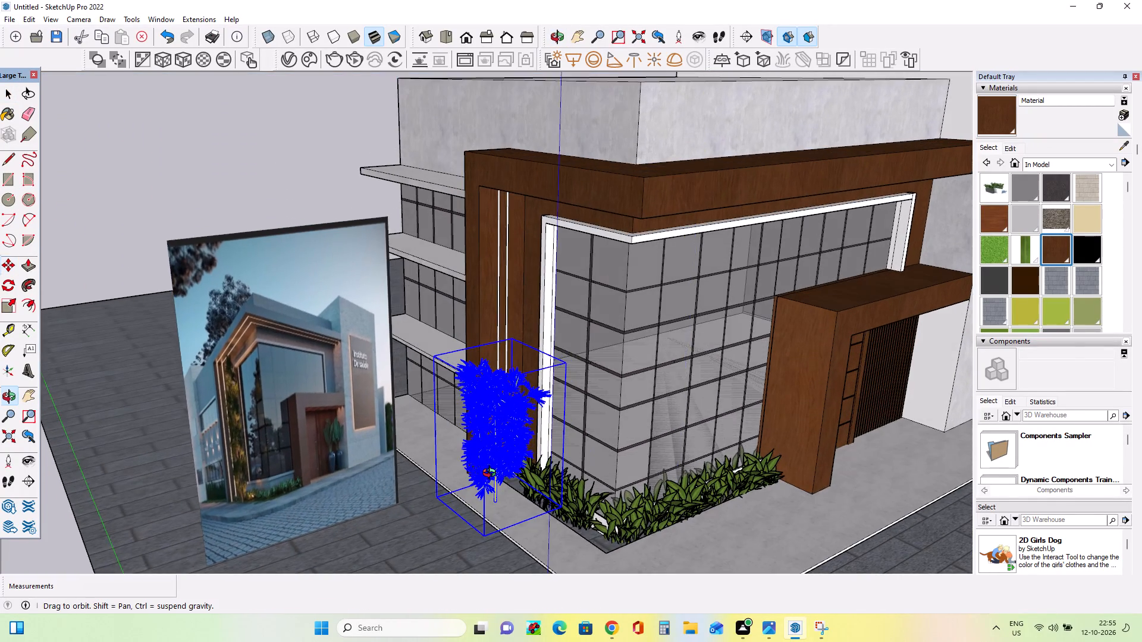
pyautogui.moveTo(492, 474); pyautogui.dragTo(489, 460, button='middle')
pyautogui.click(491, 501)
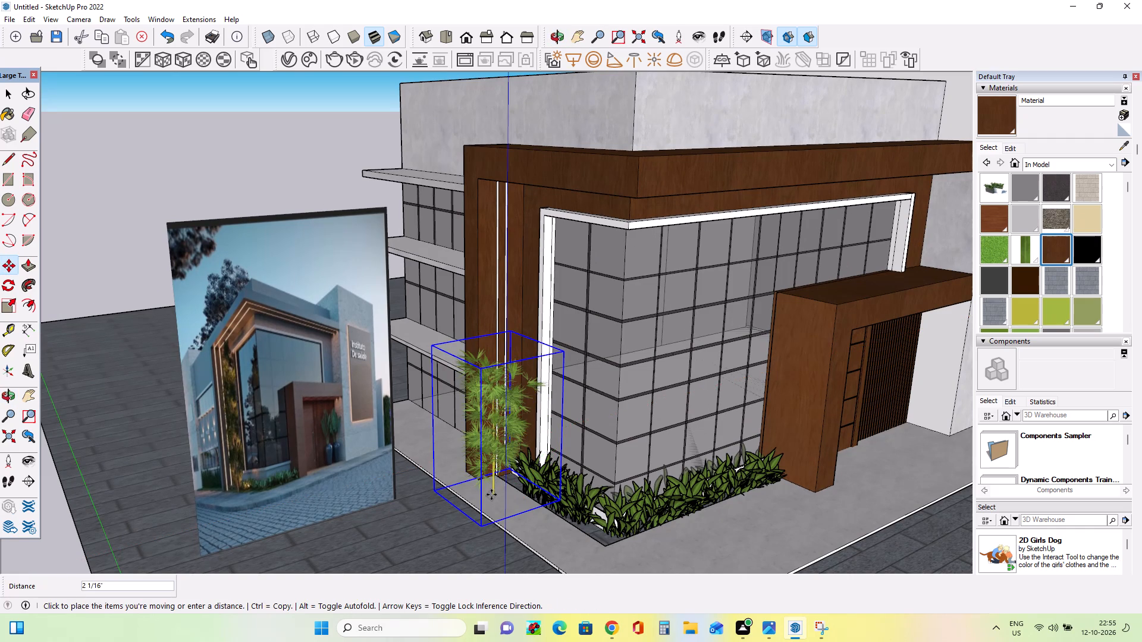
pyautogui.click(510, 476)
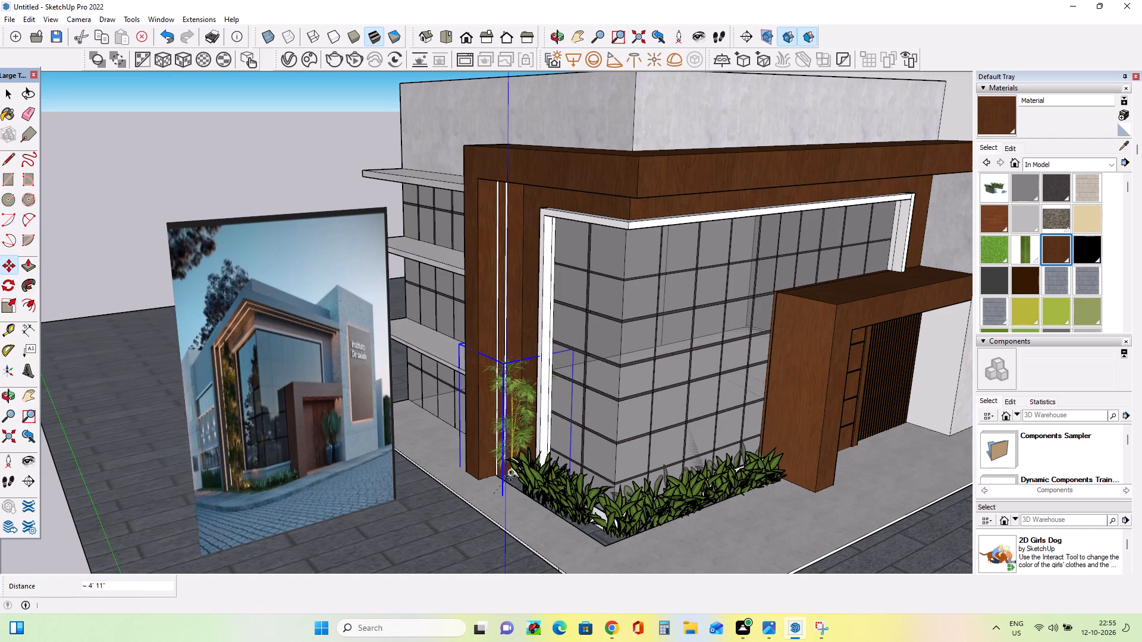
# Scale the bamboo vertically by about 2.11 so it reaches nearly the full height of the corner column.
pyautogui.moveTo(555, 467); pyautogui.dragTo(514, 452, button='middle')
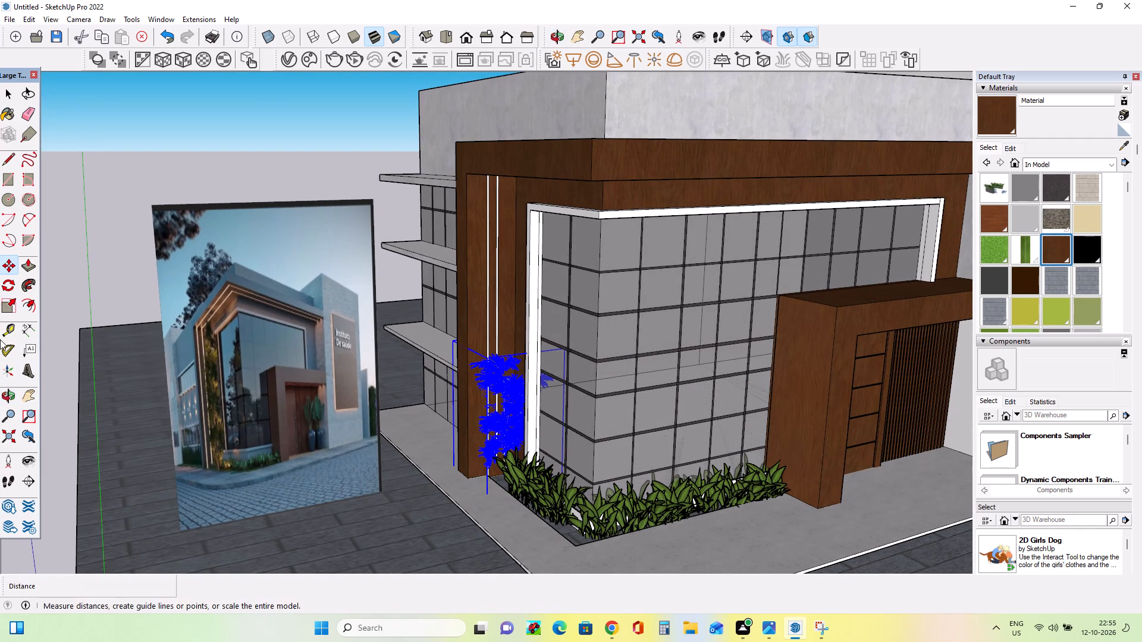
pyautogui.click(8, 305)
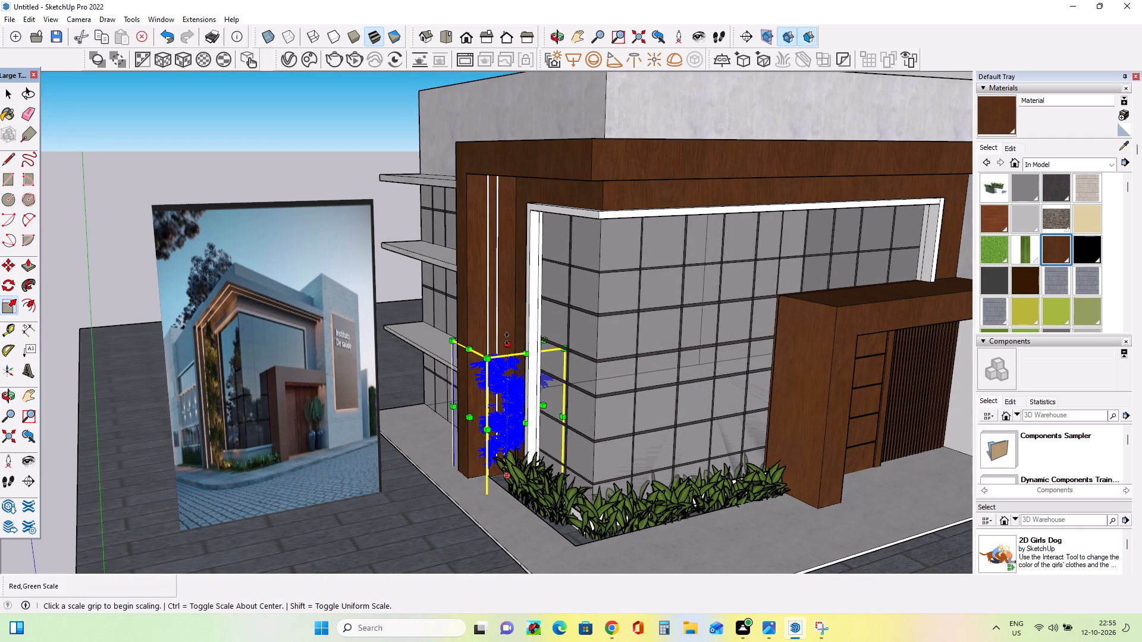
pyautogui.click(507, 339)
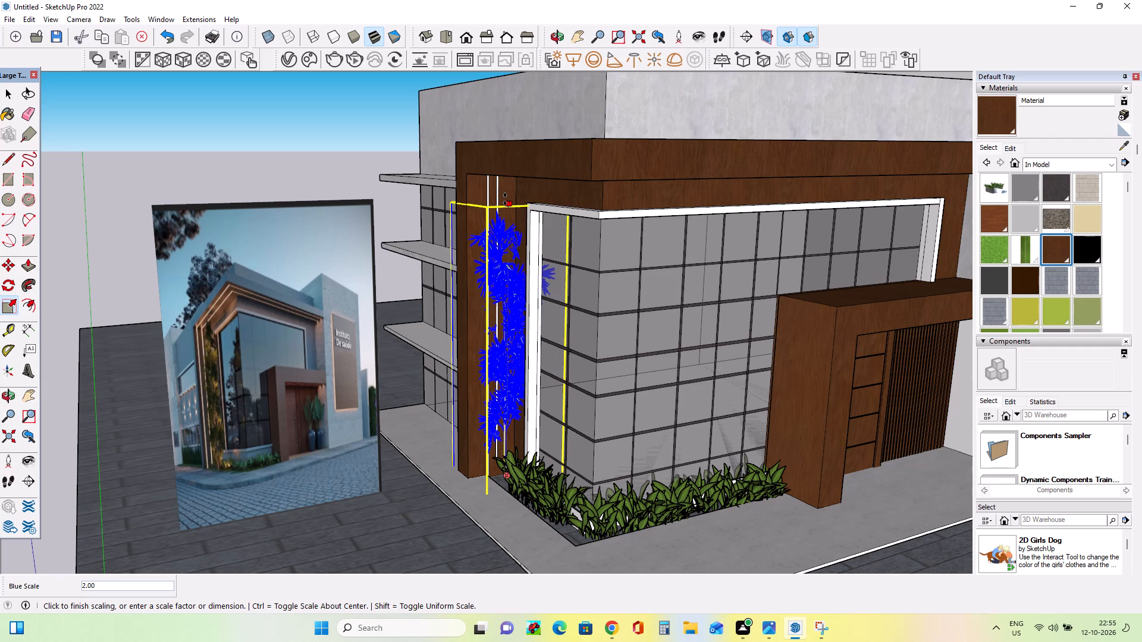
pyautogui.click(503, 187)
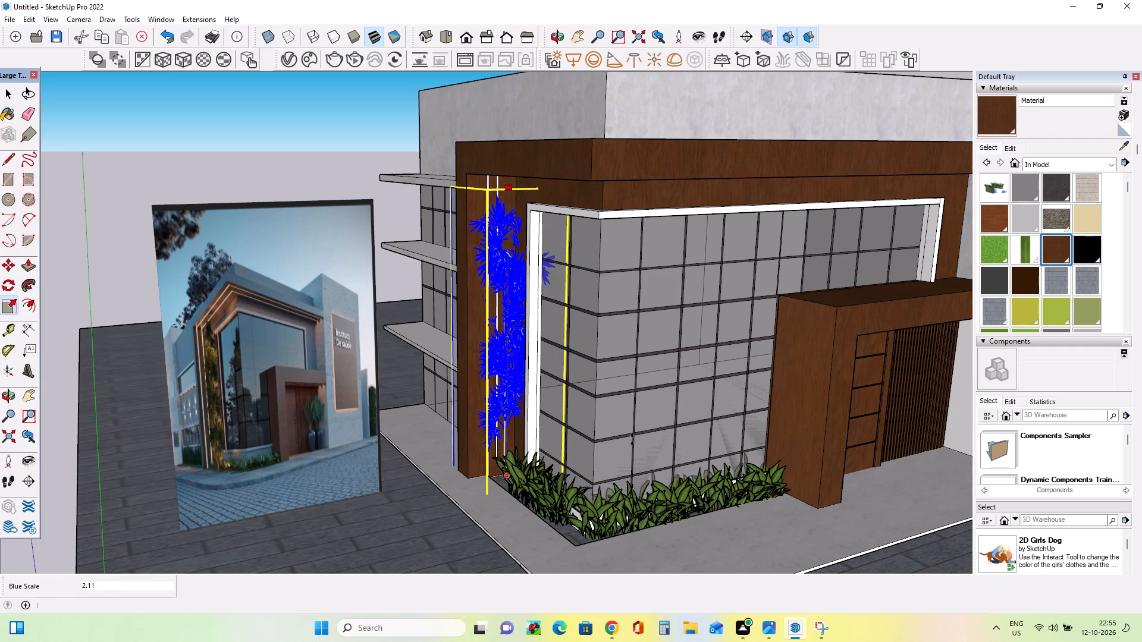
# Scale the bamboo's footprint by about 0.59 and 0.79 along red and green to fit the column's width, and deselect it.
pyautogui.moveTo(633, 440); pyautogui.dragTo(536, 395, button='middle')
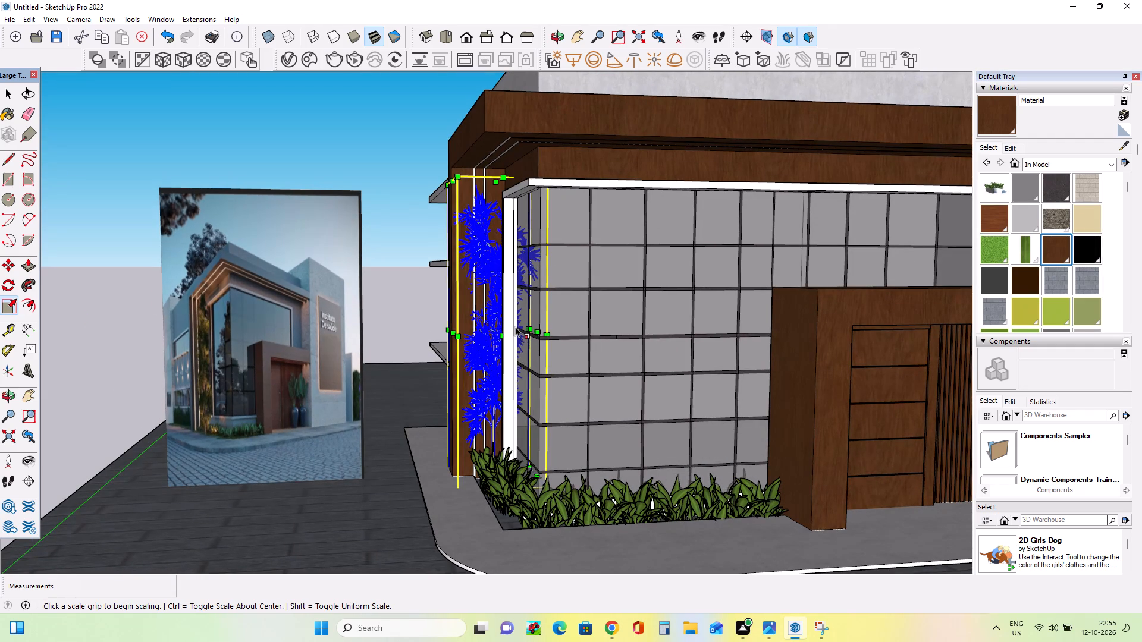
pyautogui.moveTo(517, 359); pyautogui.dragTo(699, 392, button='middle')
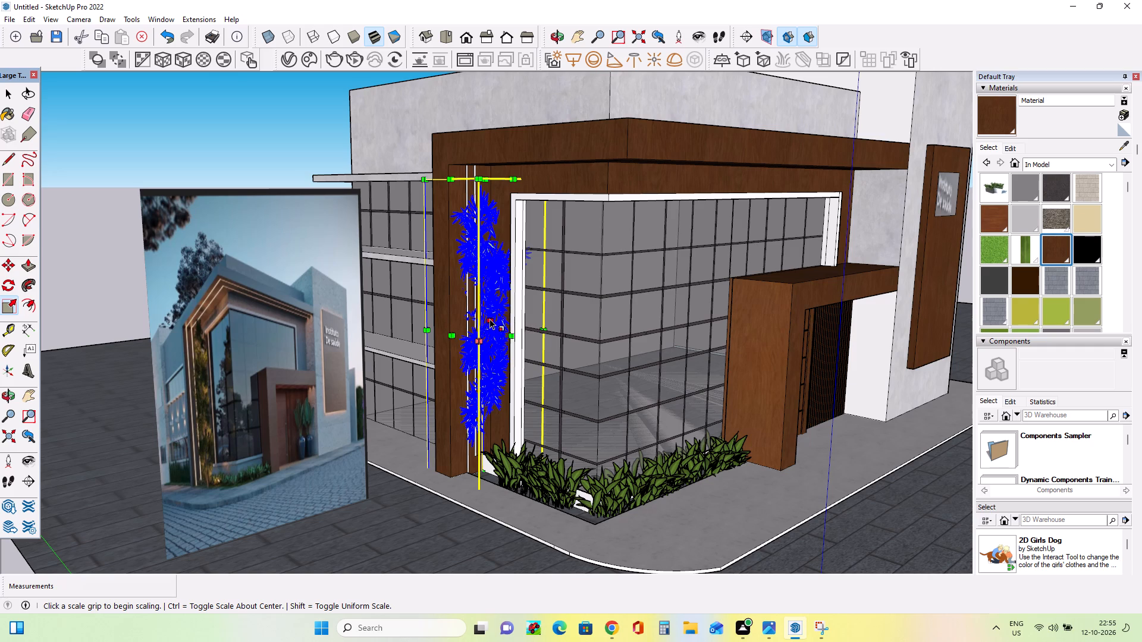
pyautogui.click(490, 319)
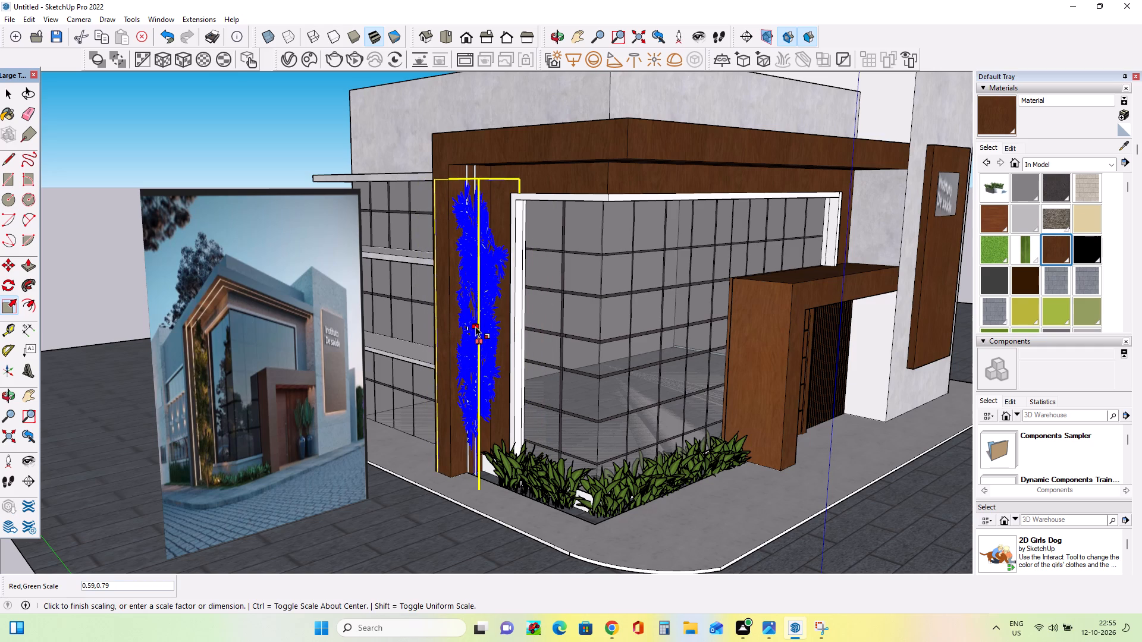
pyautogui.click(475, 326)
pyautogui.moveTo(578, 440); pyautogui.dragTo(484, 459, button='middle')
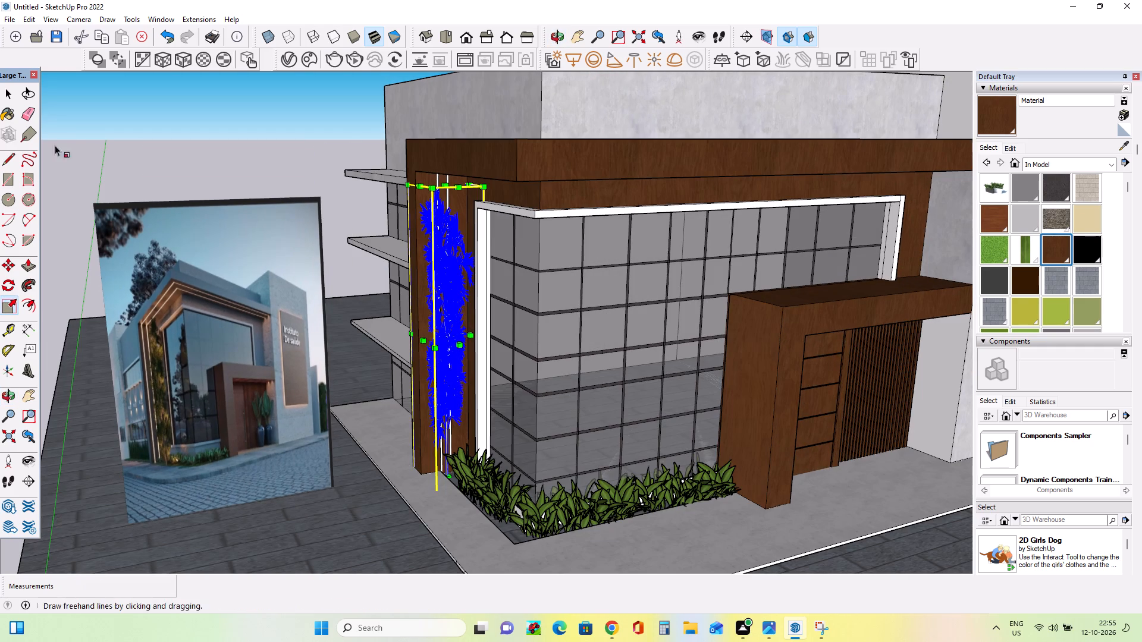
pyautogui.click(7, 92)
pyautogui.click(217, 134)
# Examine the facade and its planting from several distances against the reference photo.
pyautogui.moveTo(423, 395); pyautogui.dragTo(366, 410, button='middle')
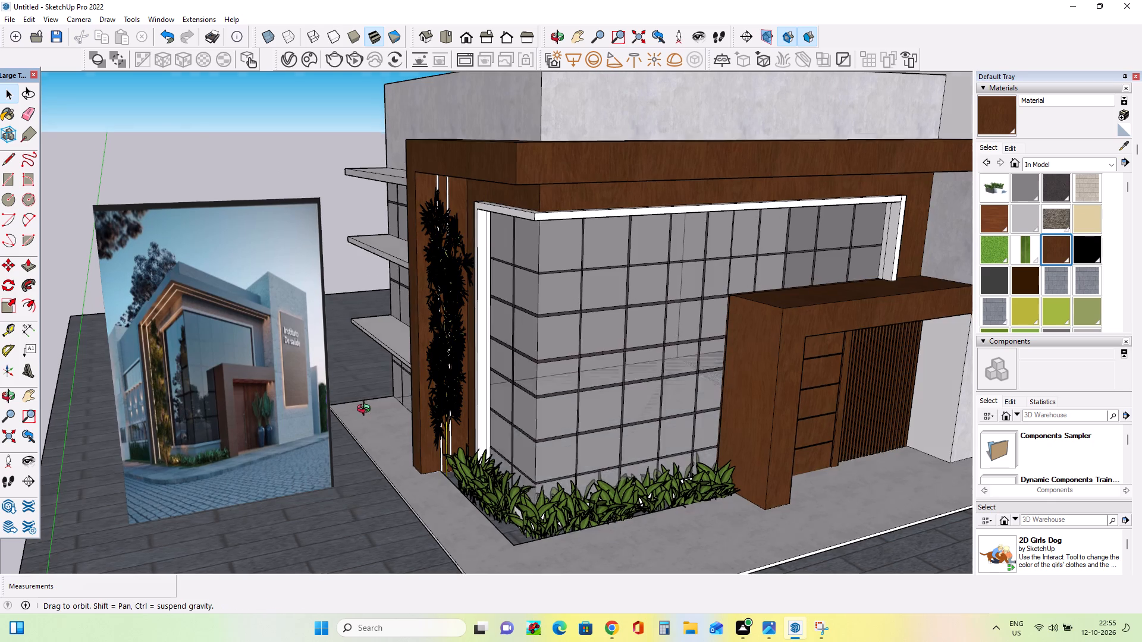
pyautogui.moveTo(366, 410); pyautogui.dragTo(356, 381, button='middle')
pyautogui.scroll(-7, 356, 380)
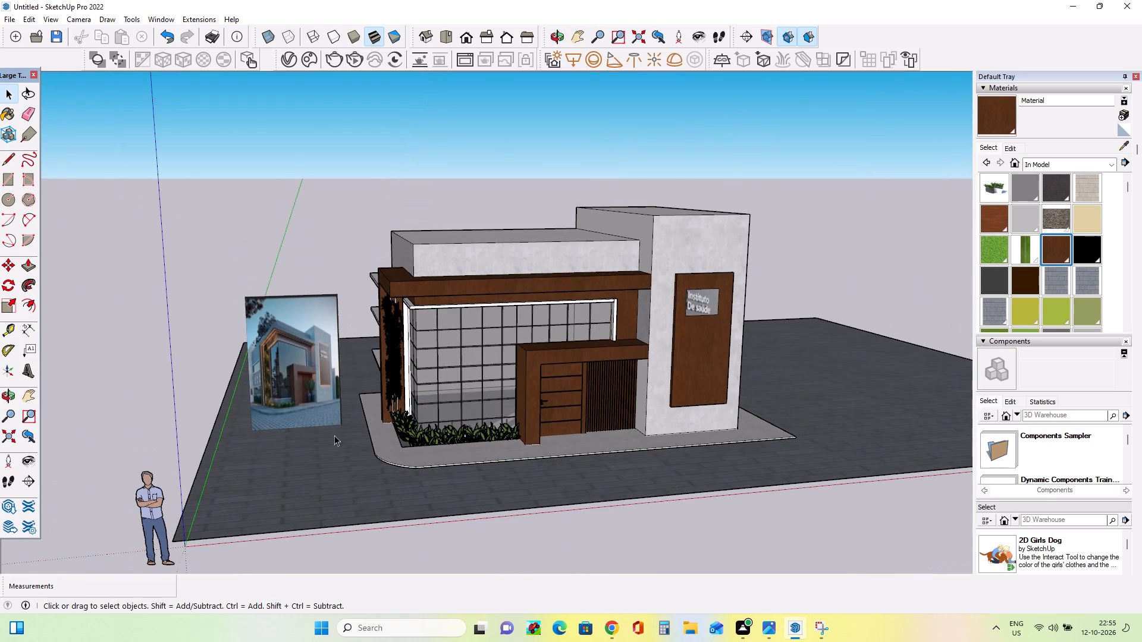
pyautogui.scroll(11, 303, 422)
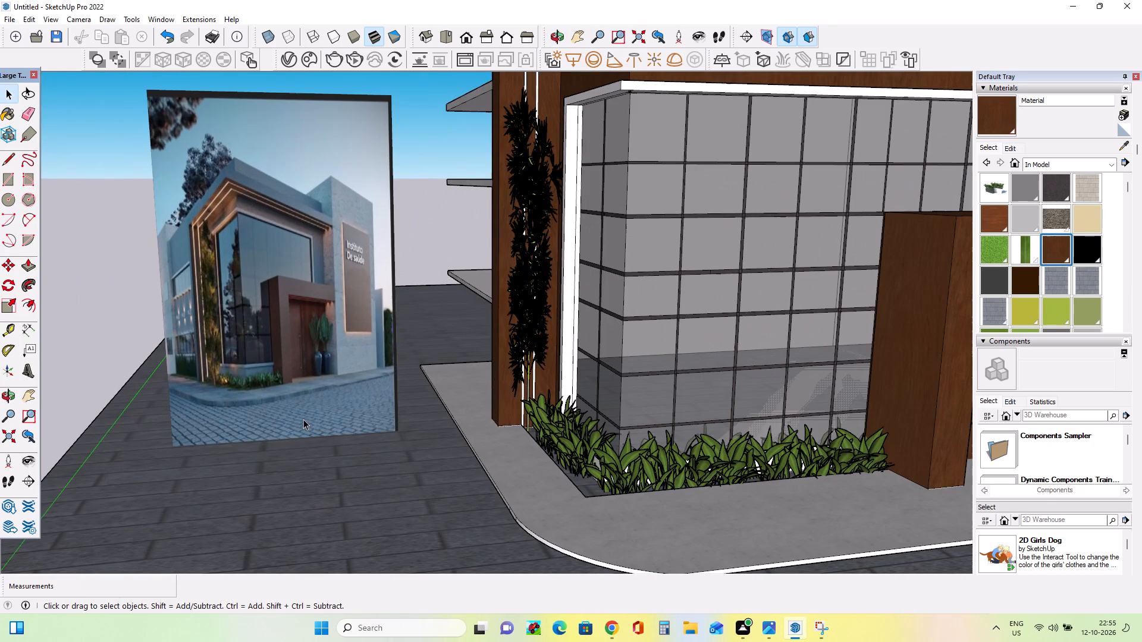
pyautogui.scroll(-6, 303, 419)
pyautogui.moveTo(305, 421); pyautogui.dragTo(312, 424, button='middle')
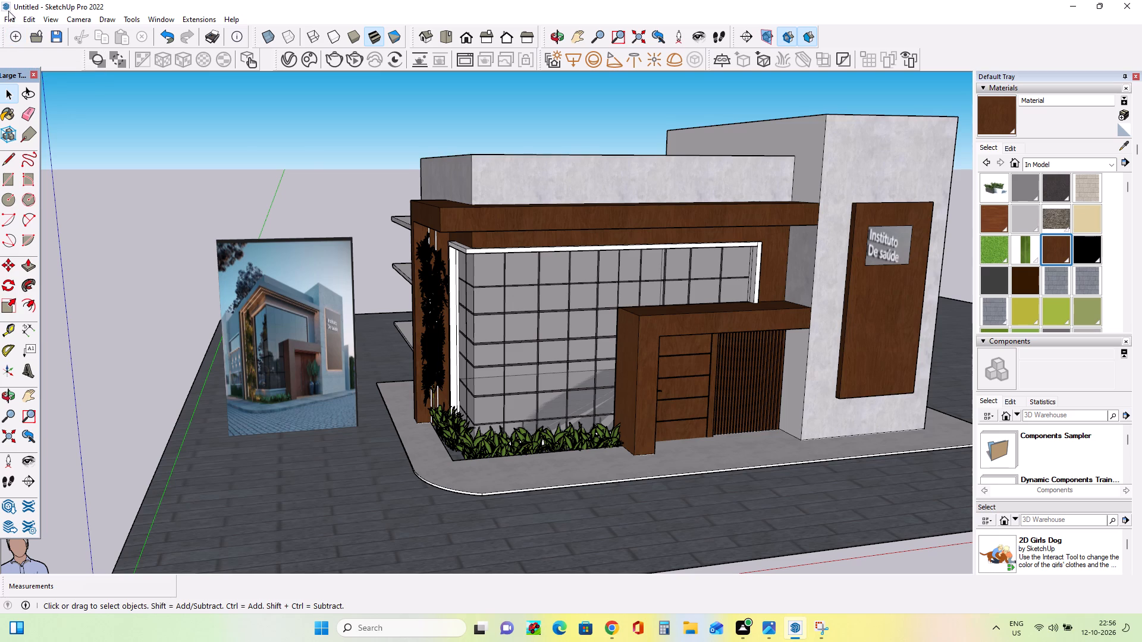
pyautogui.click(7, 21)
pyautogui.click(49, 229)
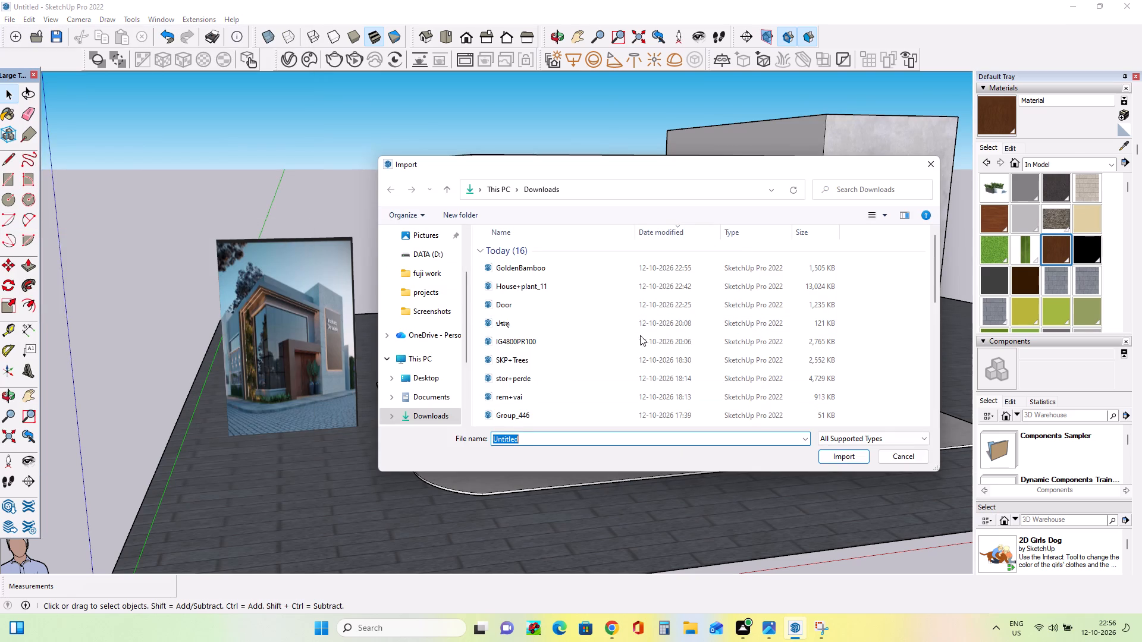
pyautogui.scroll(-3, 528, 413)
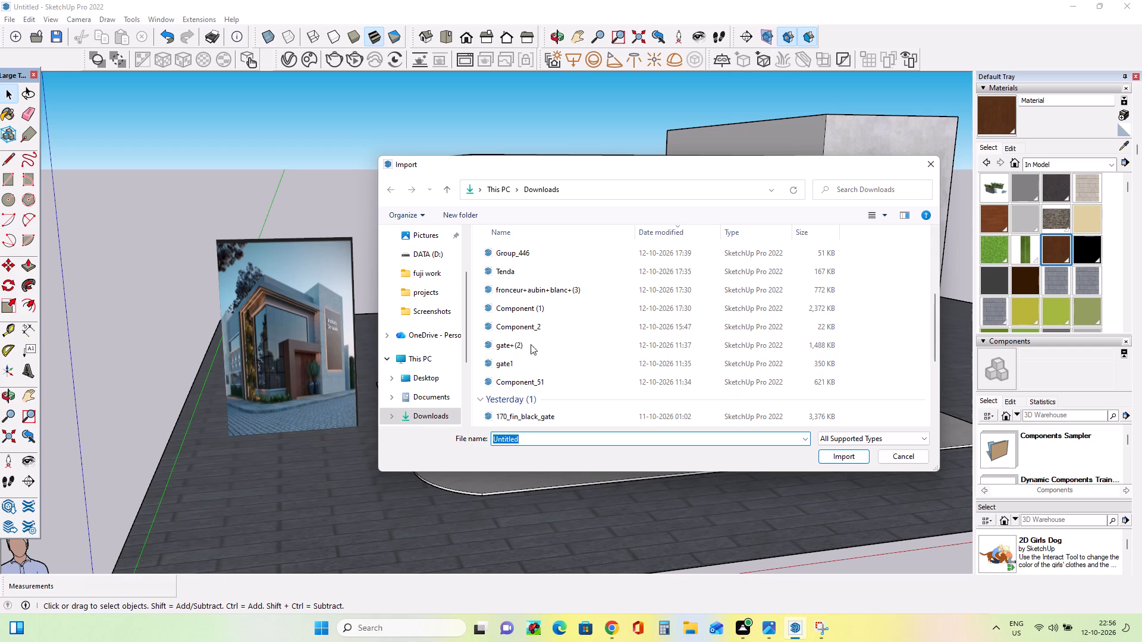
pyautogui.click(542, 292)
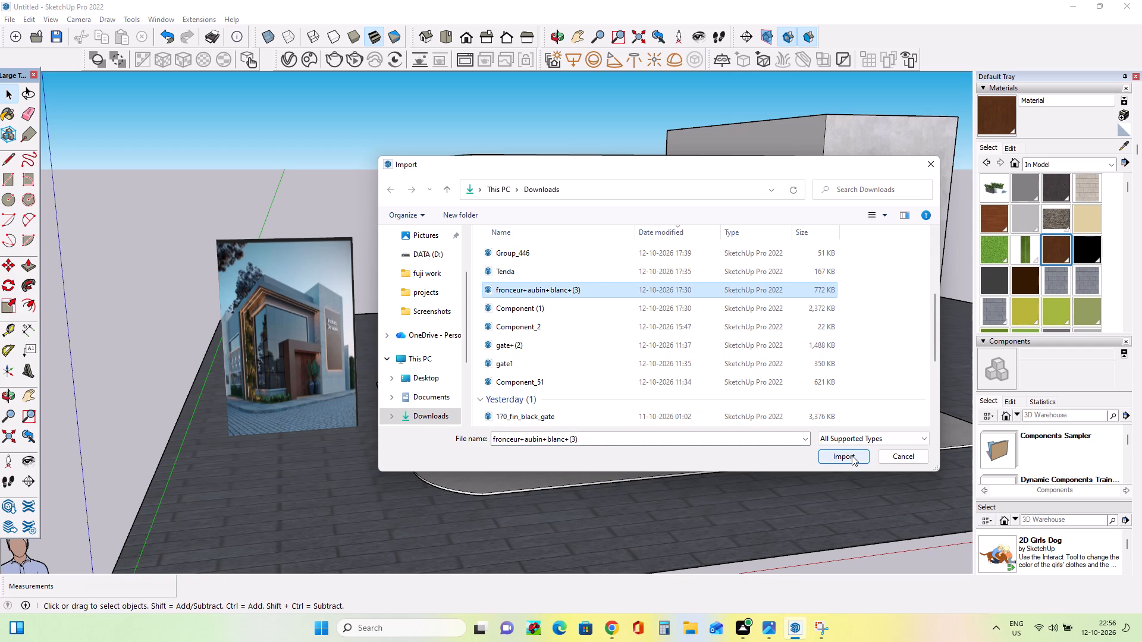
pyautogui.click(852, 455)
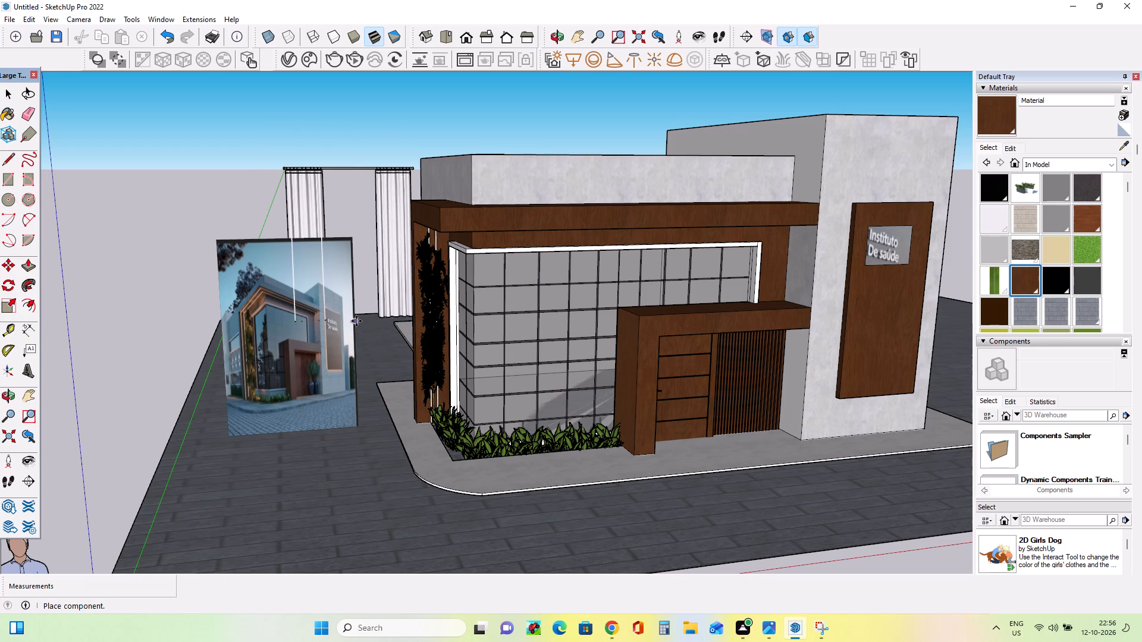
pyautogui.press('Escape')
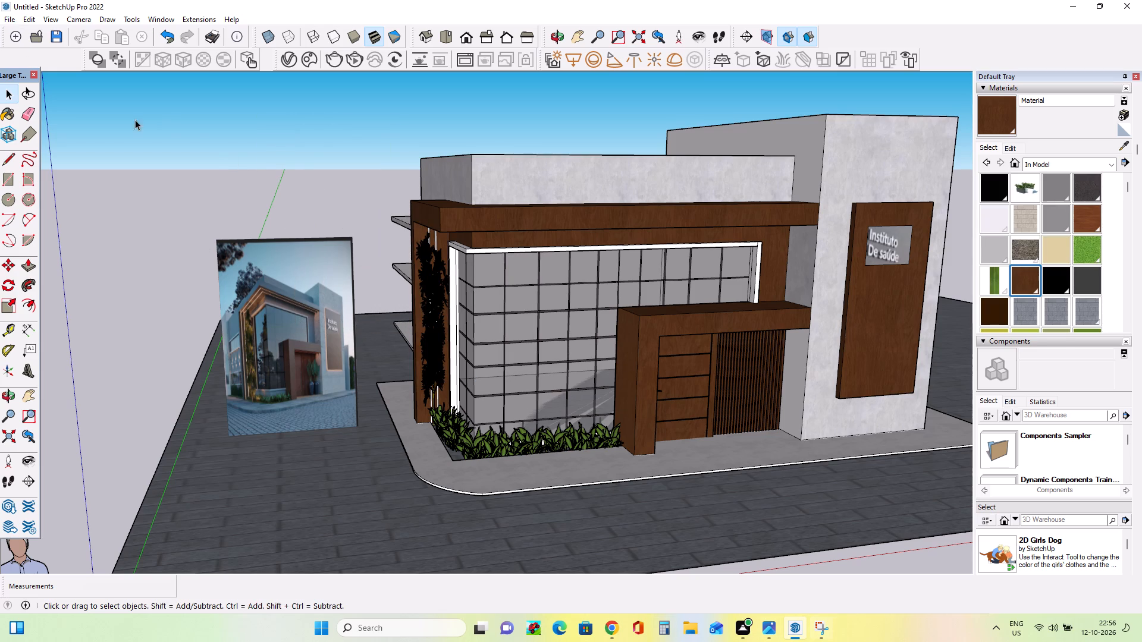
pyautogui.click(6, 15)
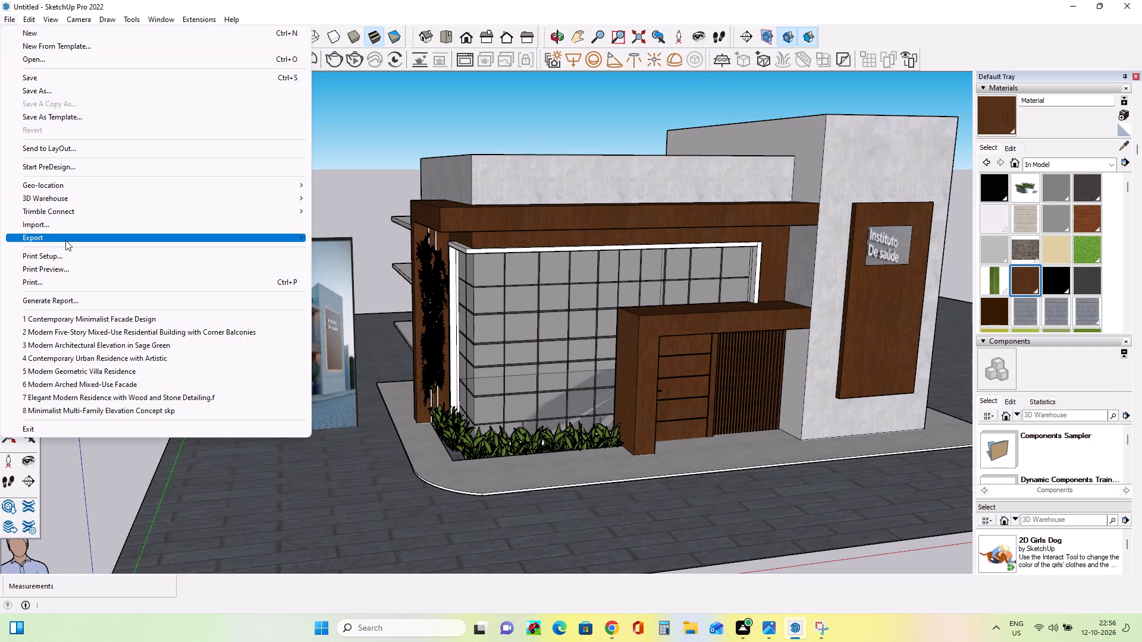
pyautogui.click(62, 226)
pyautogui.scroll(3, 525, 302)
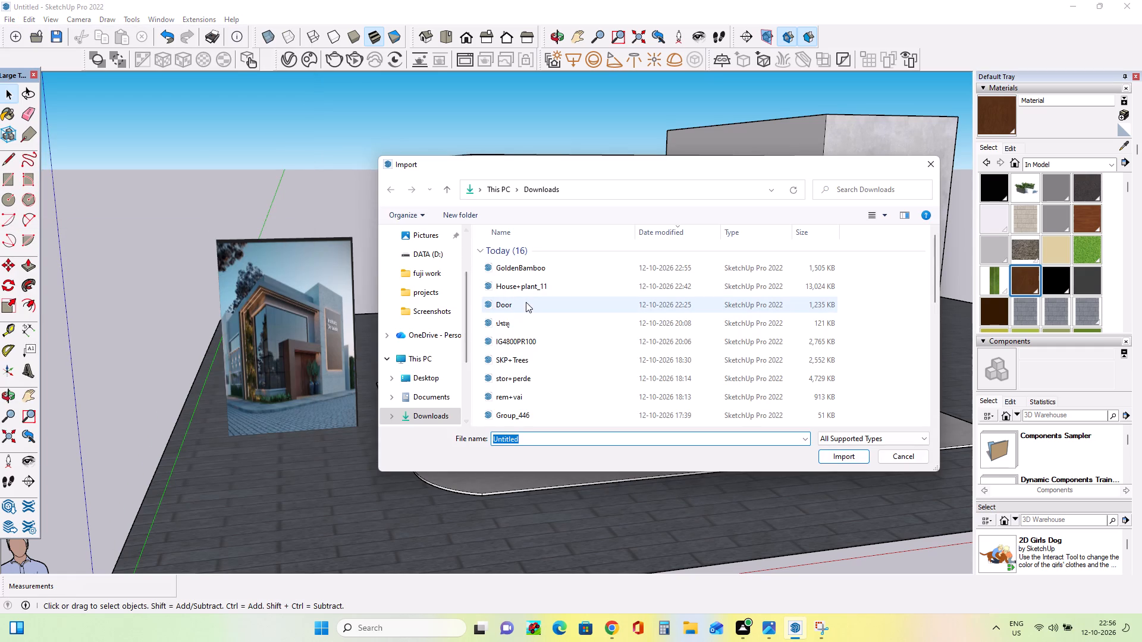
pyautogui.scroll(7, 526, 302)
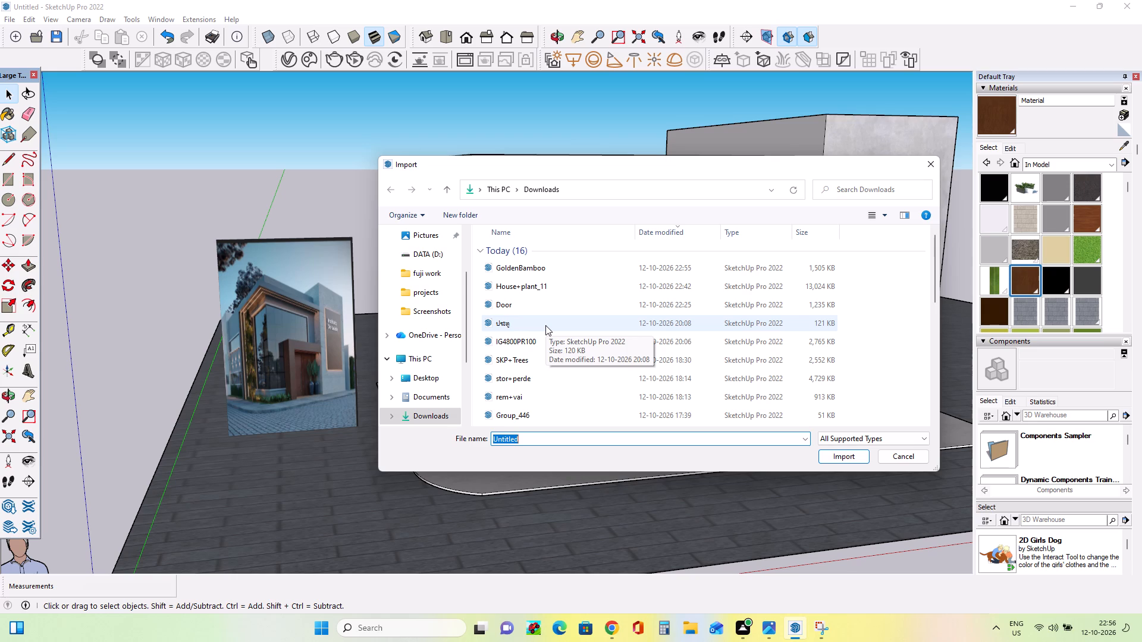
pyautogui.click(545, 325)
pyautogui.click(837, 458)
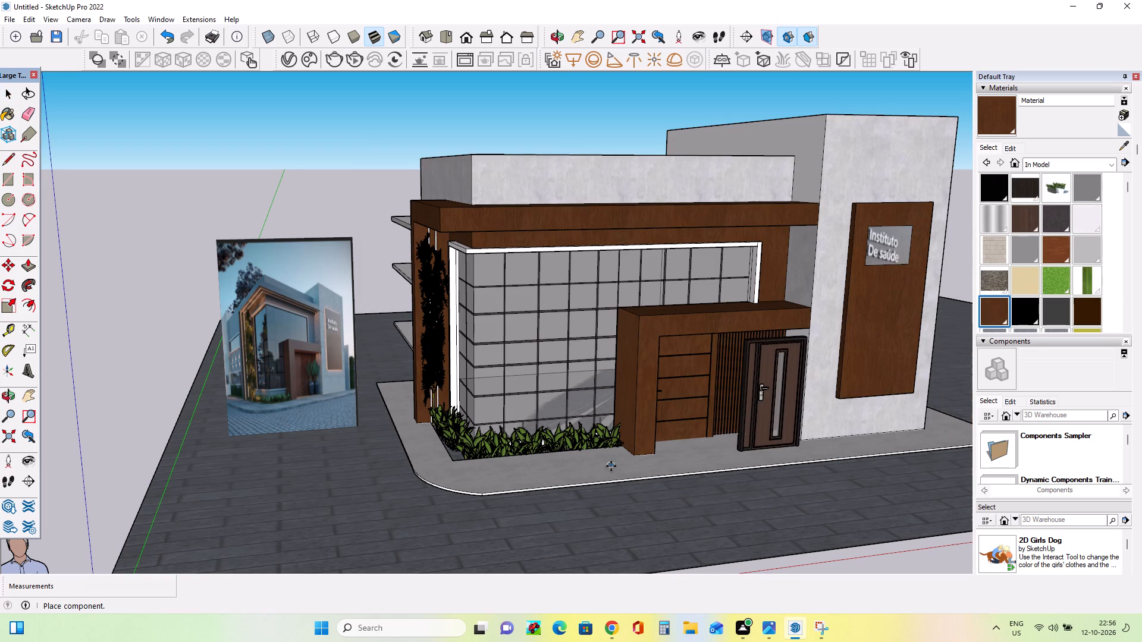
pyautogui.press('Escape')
# Import the SKP+Trees model from Downloads, place the tree group behind the building as a backdrop, and deselect it.
pyautogui.scroll(1, 1141, 638)
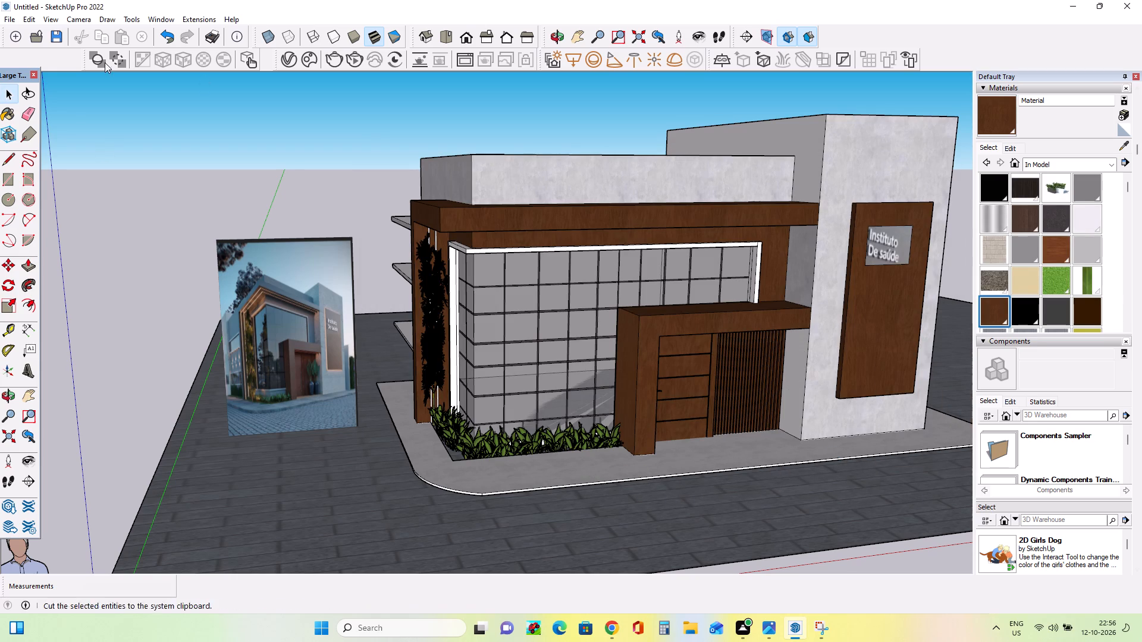
pyautogui.click(10, 17)
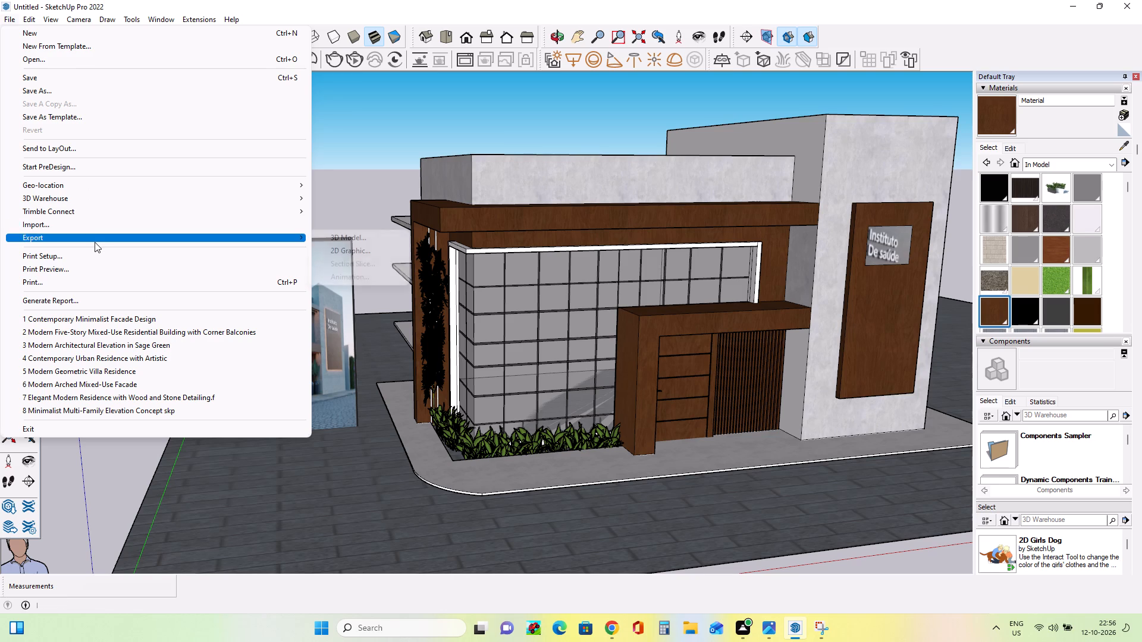
pyautogui.click(92, 230)
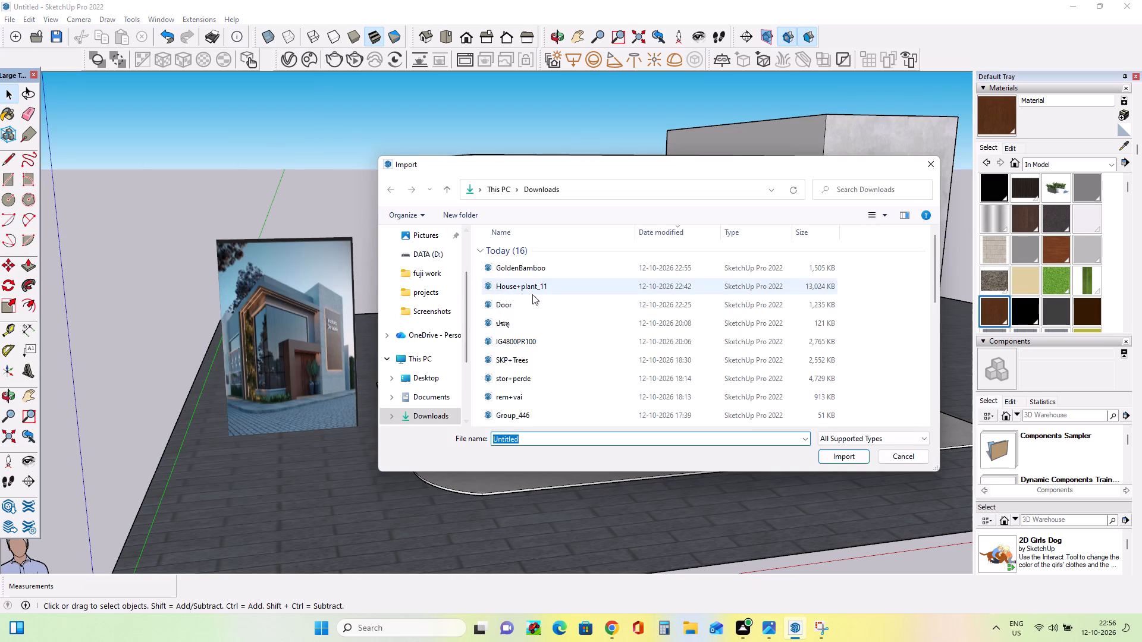
pyautogui.click(541, 361)
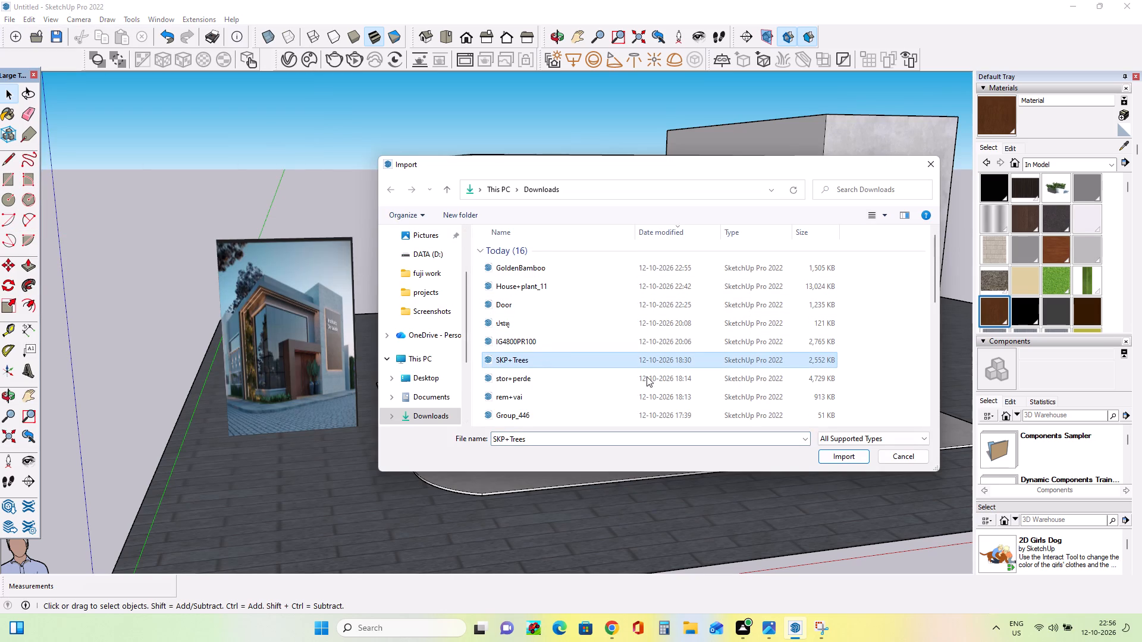
pyautogui.click(845, 452)
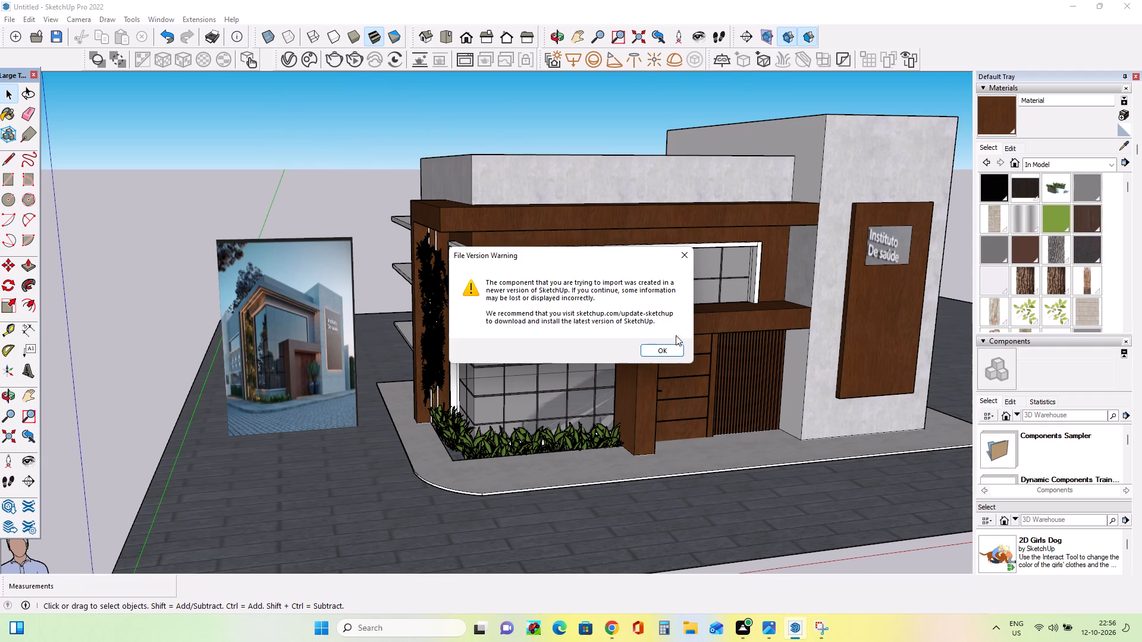
pyautogui.click(677, 353)
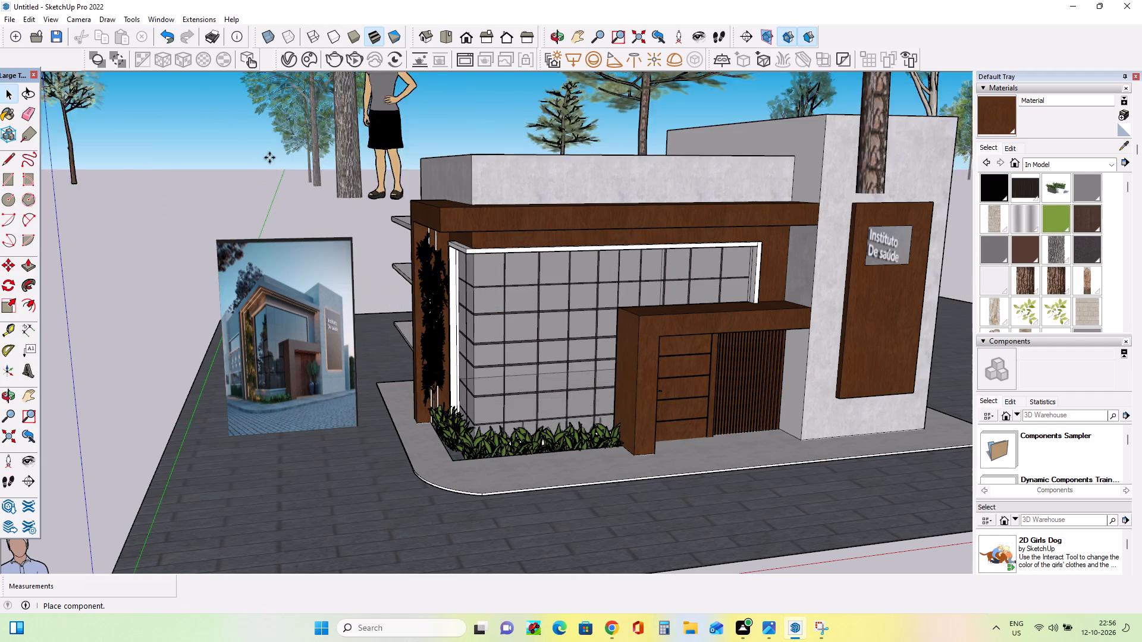
pyautogui.scroll(-11, 324, 254)
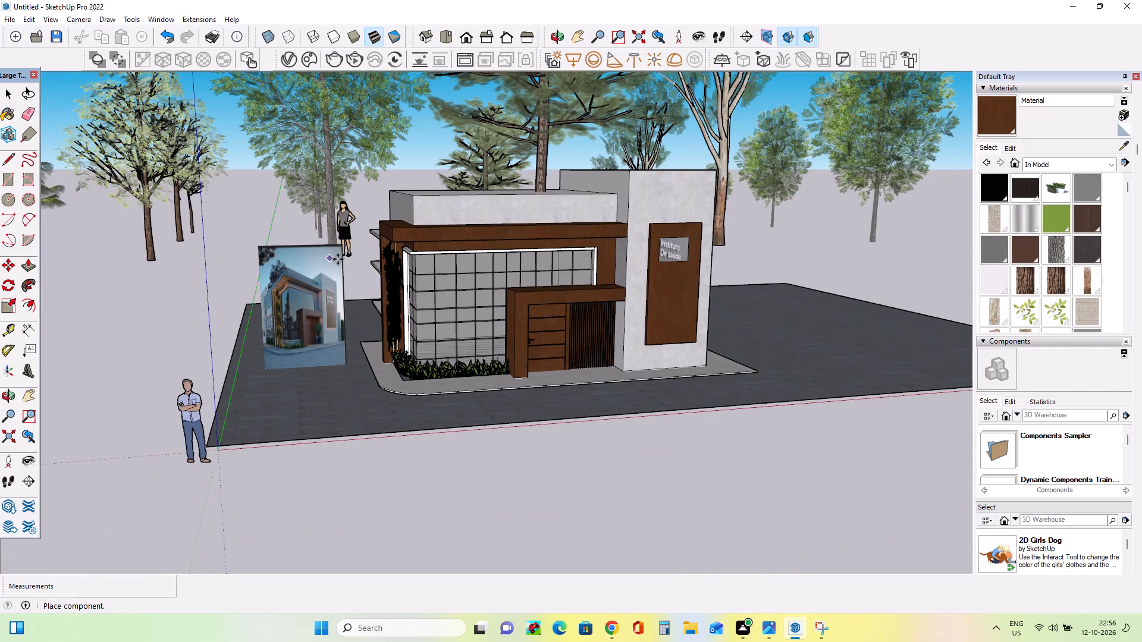
pyautogui.scroll(-9, 338, 259)
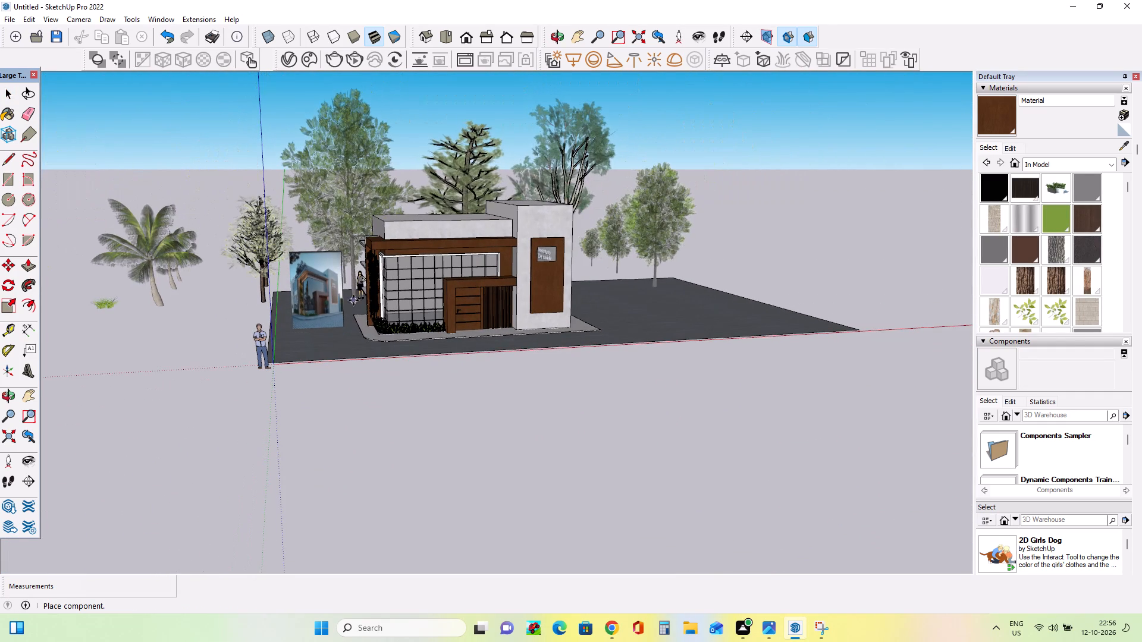
pyautogui.click(356, 282)
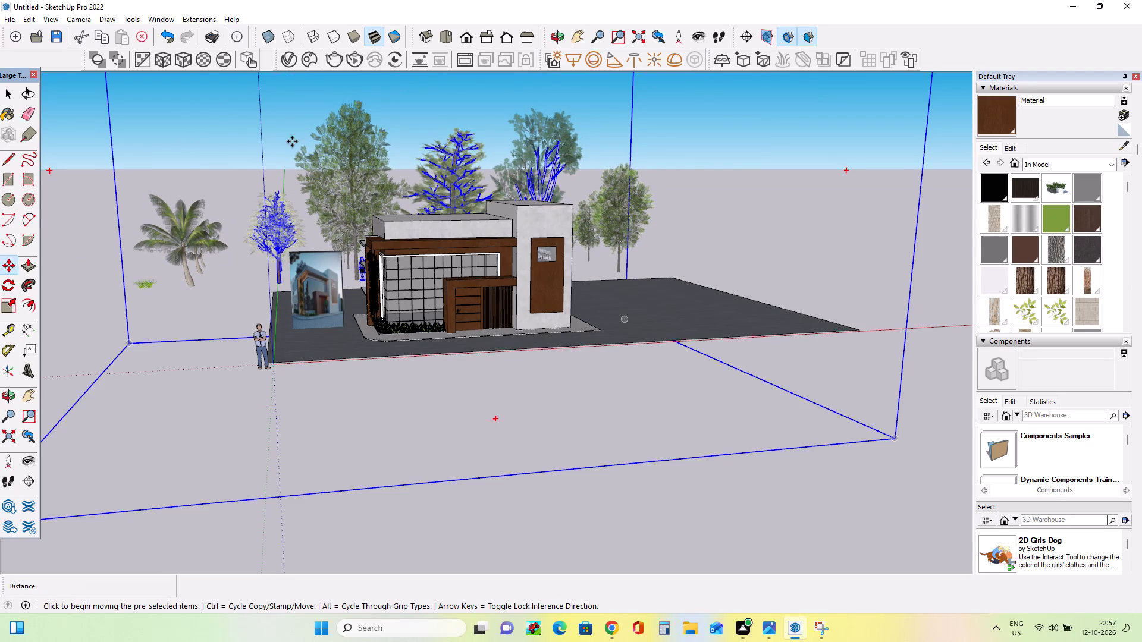
pyautogui.click(12, 100)
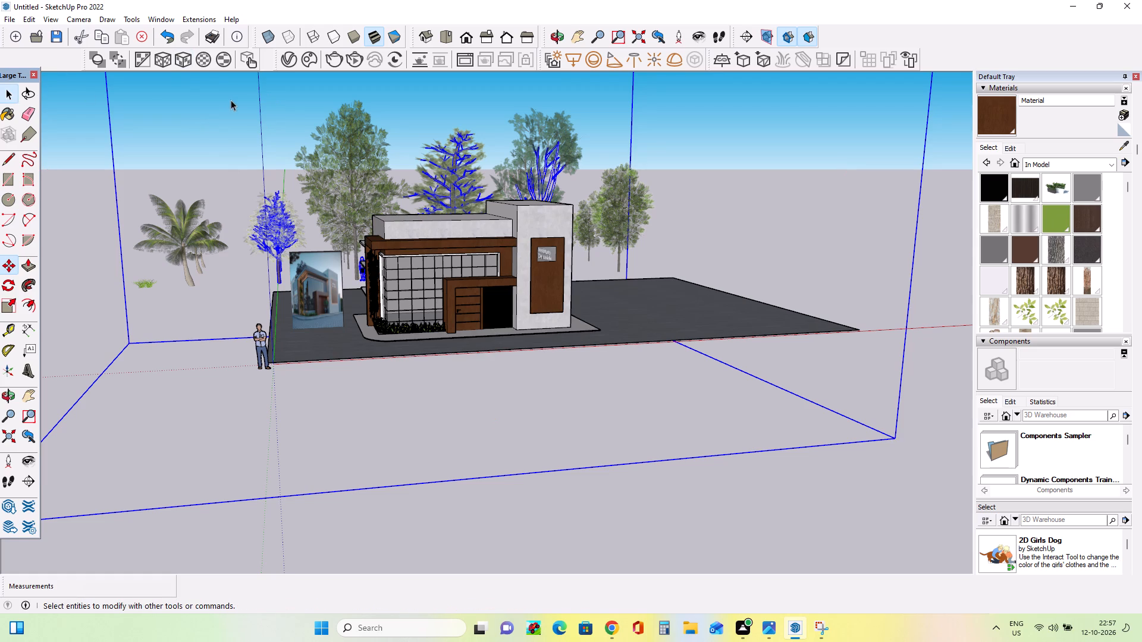
pyautogui.click(231, 100)
# Examine the building's front and glazed corner against the tree backdrop from several distances and angles.
pyautogui.scroll(6, 567, 174)
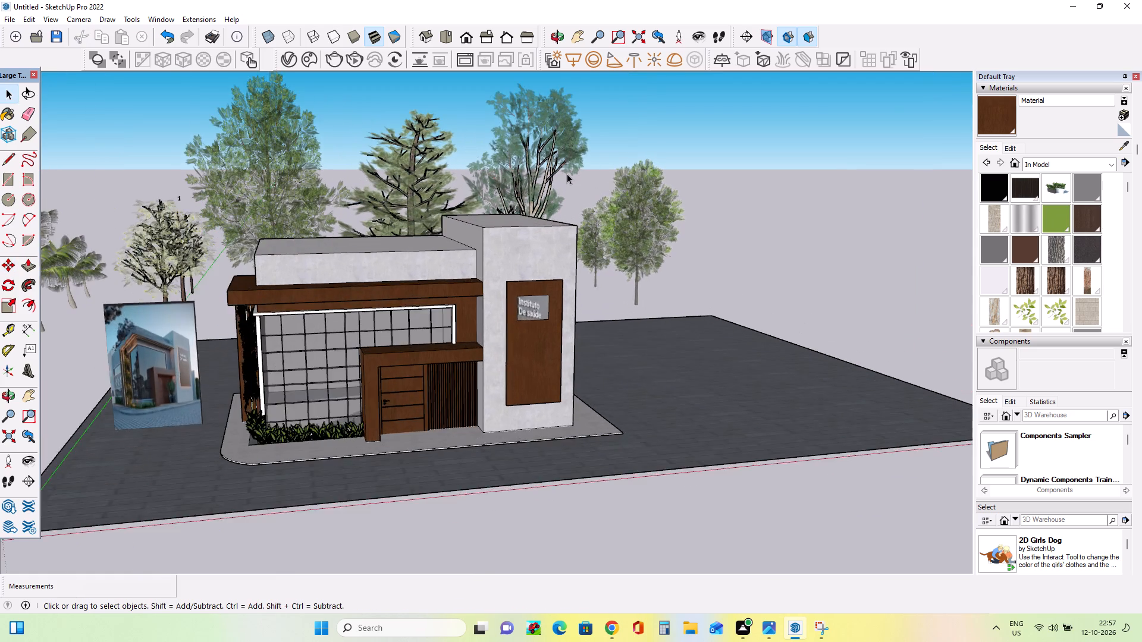
pyautogui.moveTo(564, 284); pyautogui.dragTo(565, 266, button='middle')
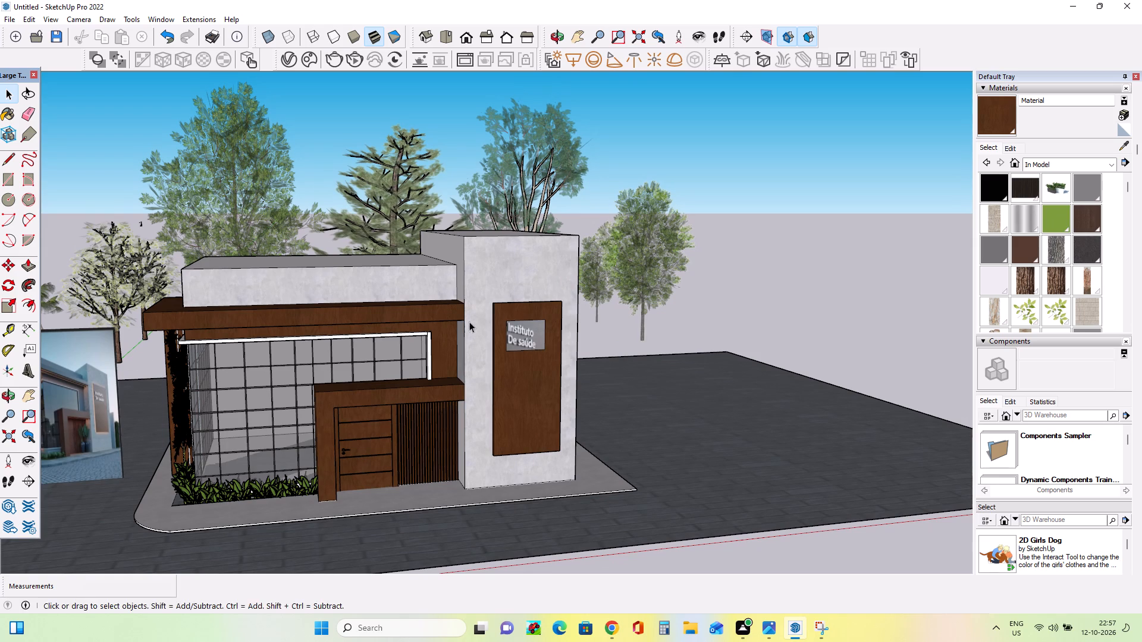
pyautogui.moveTo(394, 350); pyautogui.dragTo(407, 314, button='middle')
pyautogui.scroll(2, 296, 373)
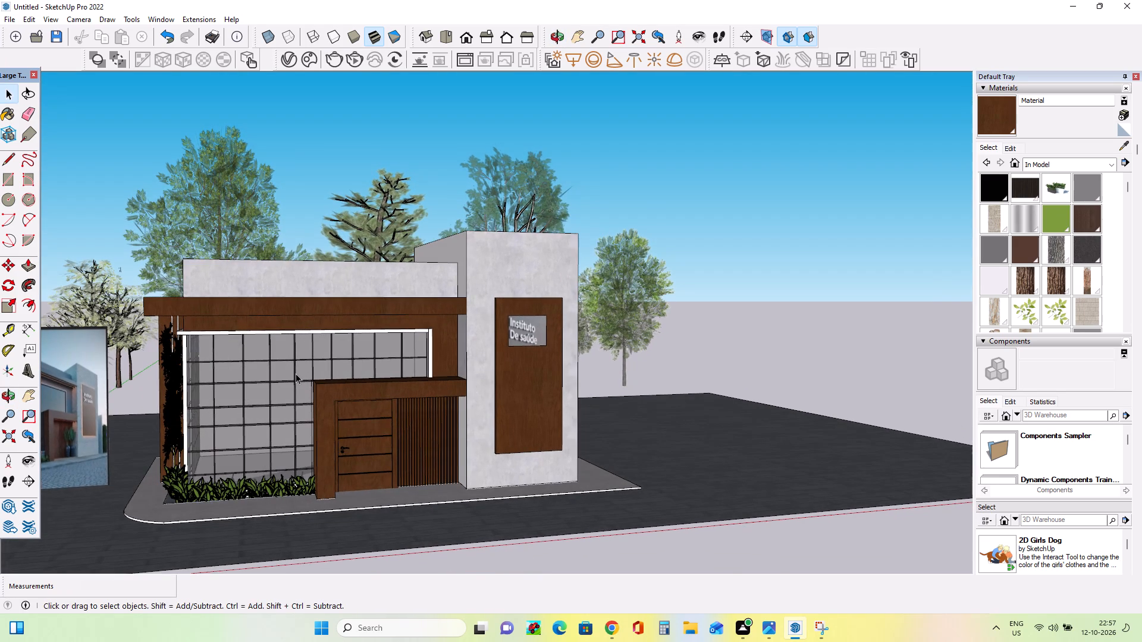
pyautogui.middleClick(296, 373)
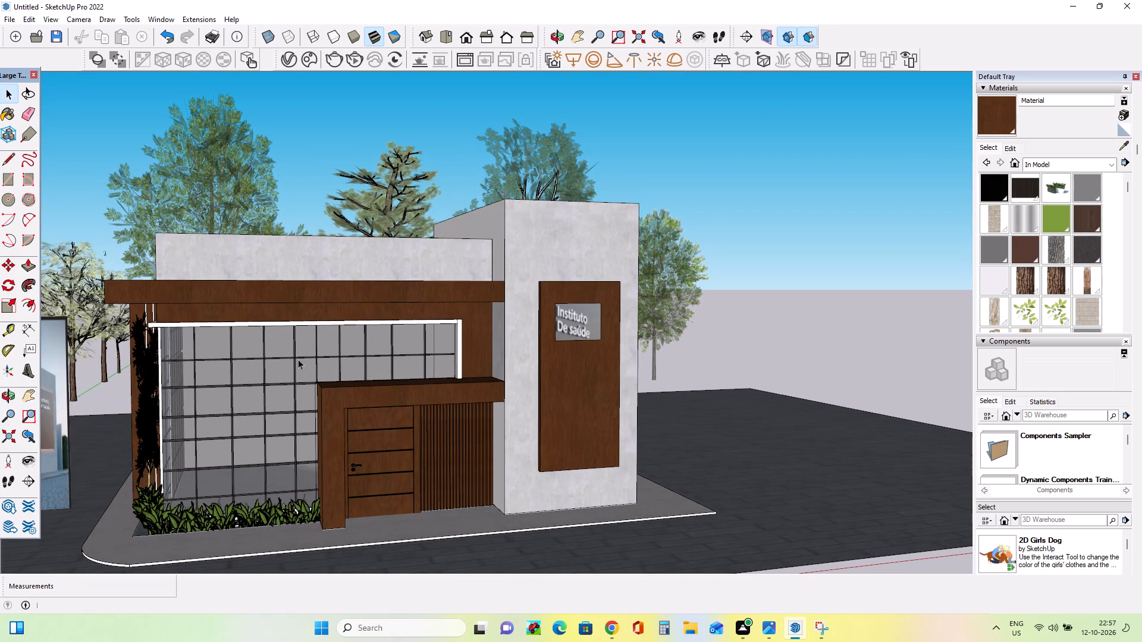
pyautogui.click(34, 390)
pyautogui.moveTo(179, 362); pyautogui.dragTo(255, 363)
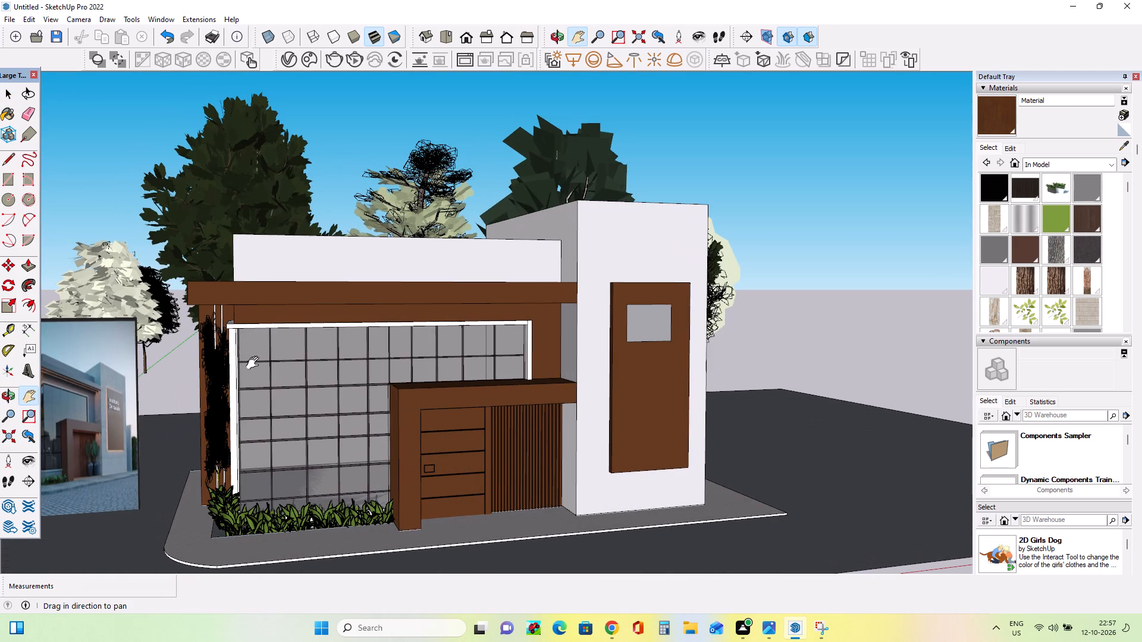
pyautogui.moveTo(255, 363); pyautogui.dragTo(256, 363)
pyautogui.moveTo(393, 366); pyautogui.dragTo(470, 353, button='middle')
pyautogui.moveTo(406, 376); pyautogui.dragTo(438, 353)
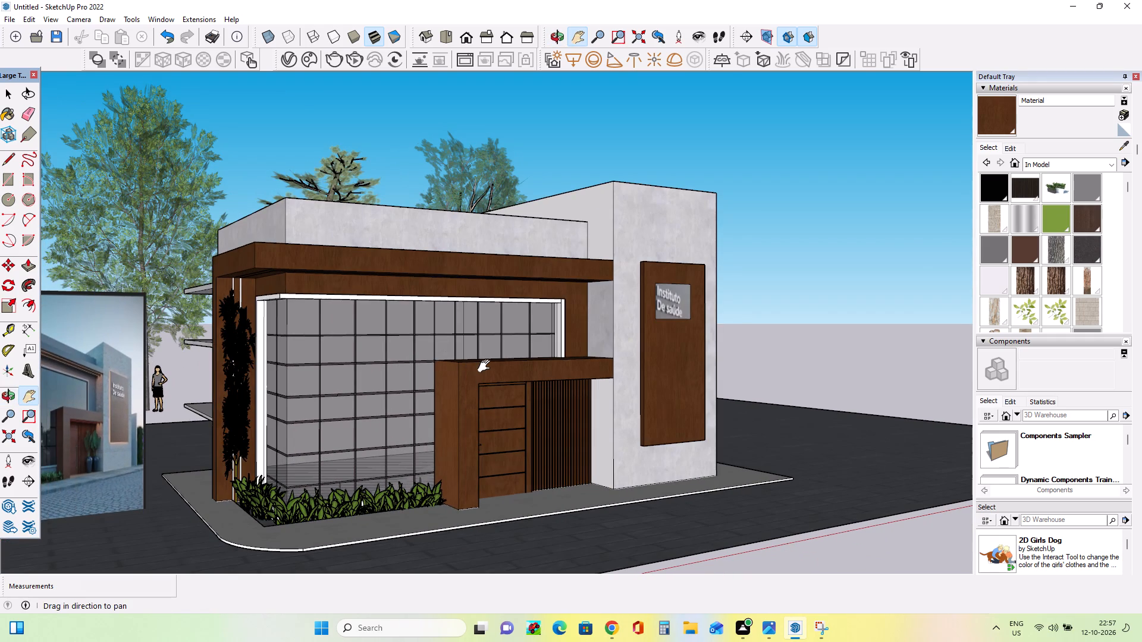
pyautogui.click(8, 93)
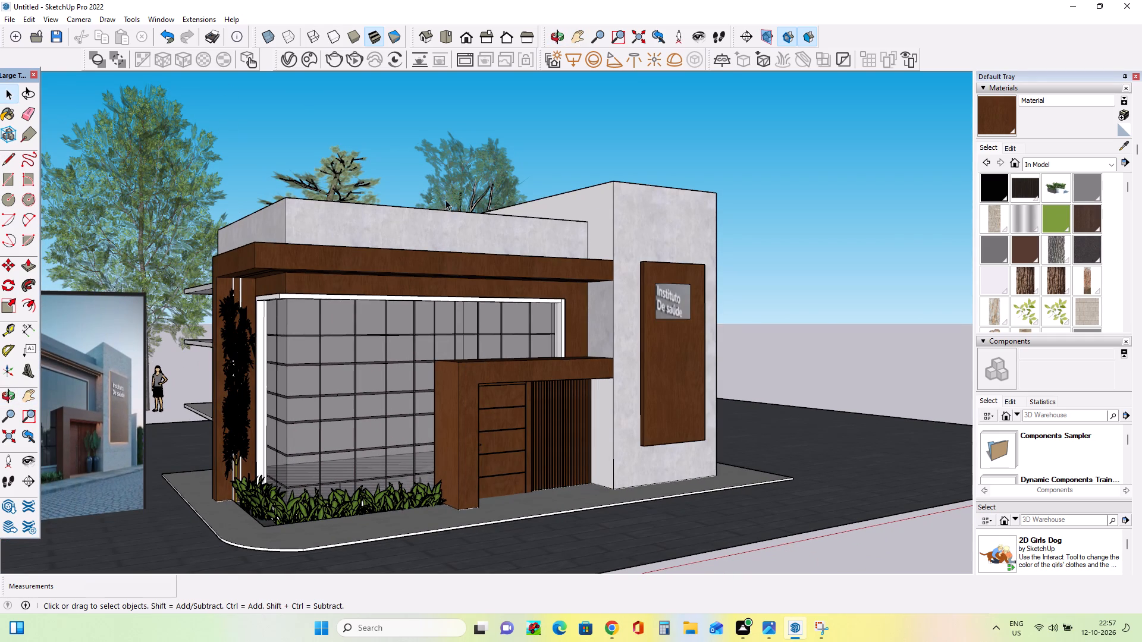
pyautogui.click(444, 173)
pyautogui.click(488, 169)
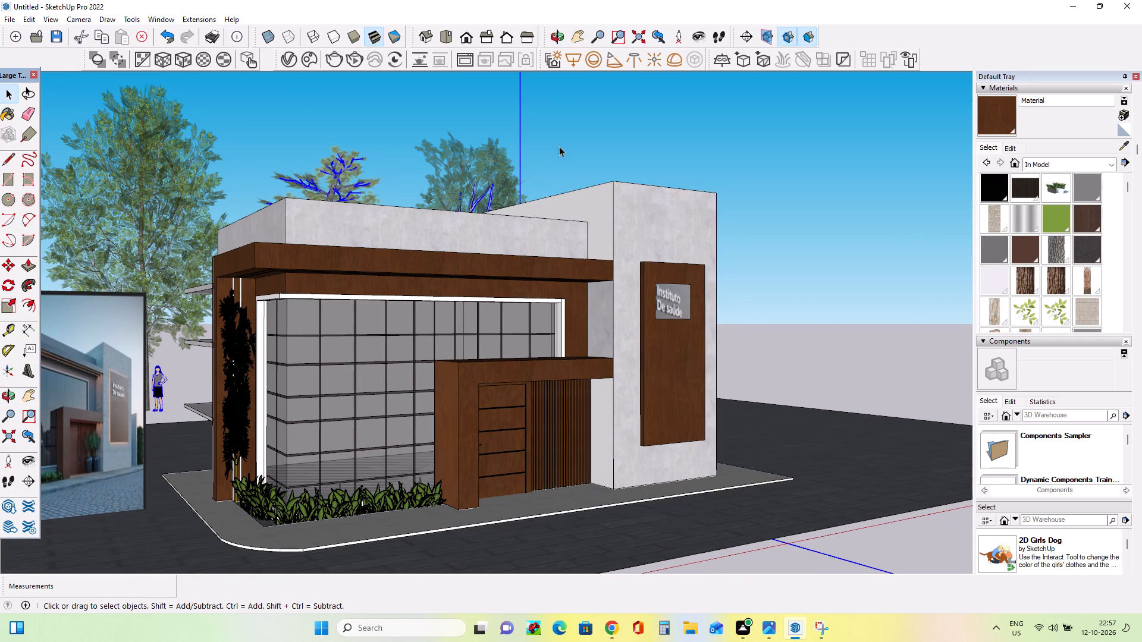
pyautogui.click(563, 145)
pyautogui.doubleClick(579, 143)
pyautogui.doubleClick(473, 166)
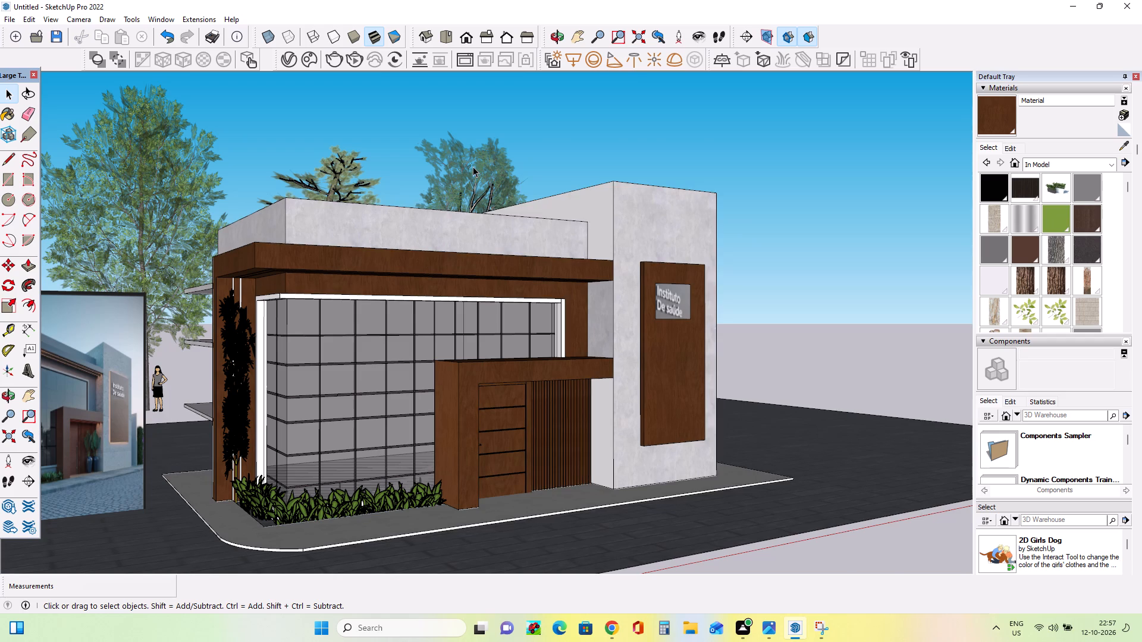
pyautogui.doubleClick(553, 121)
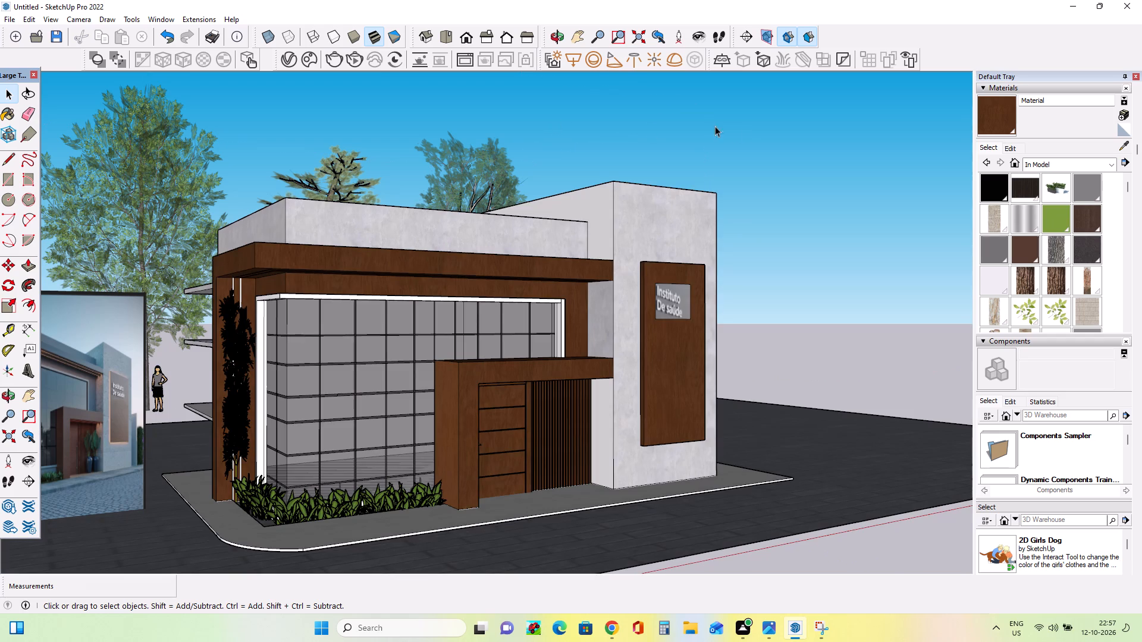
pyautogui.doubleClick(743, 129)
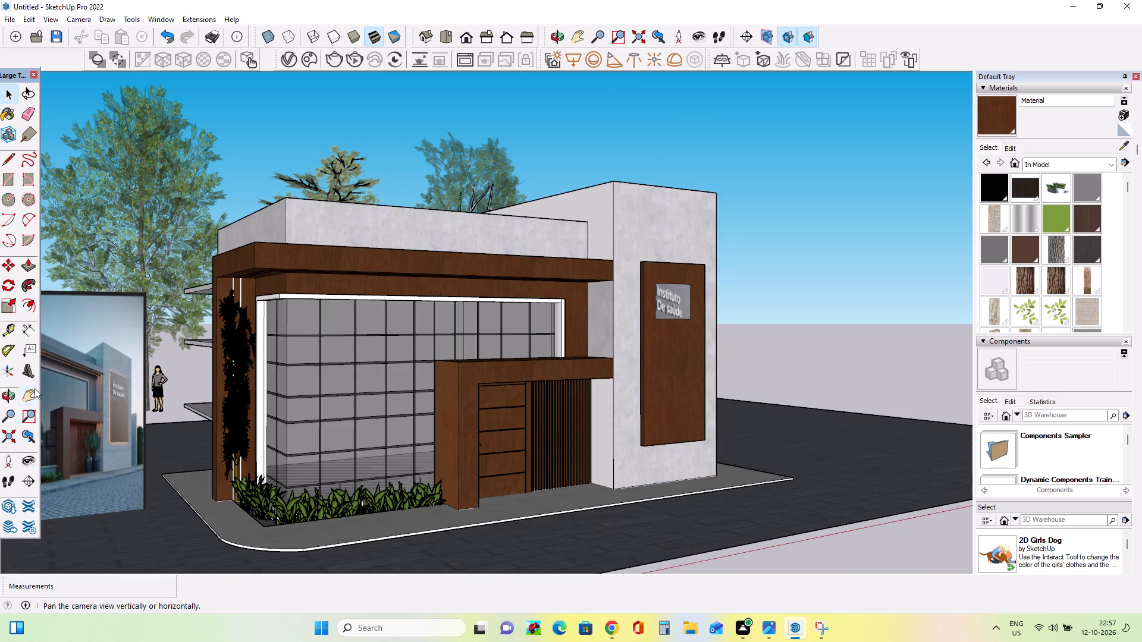
# Compare the facade, corner bamboo, planting and background trees with the reference photo from high and low viewing angles.
pyautogui.click(27, 388)
pyautogui.moveTo(297, 319); pyautogui.dragTo(341, 337)
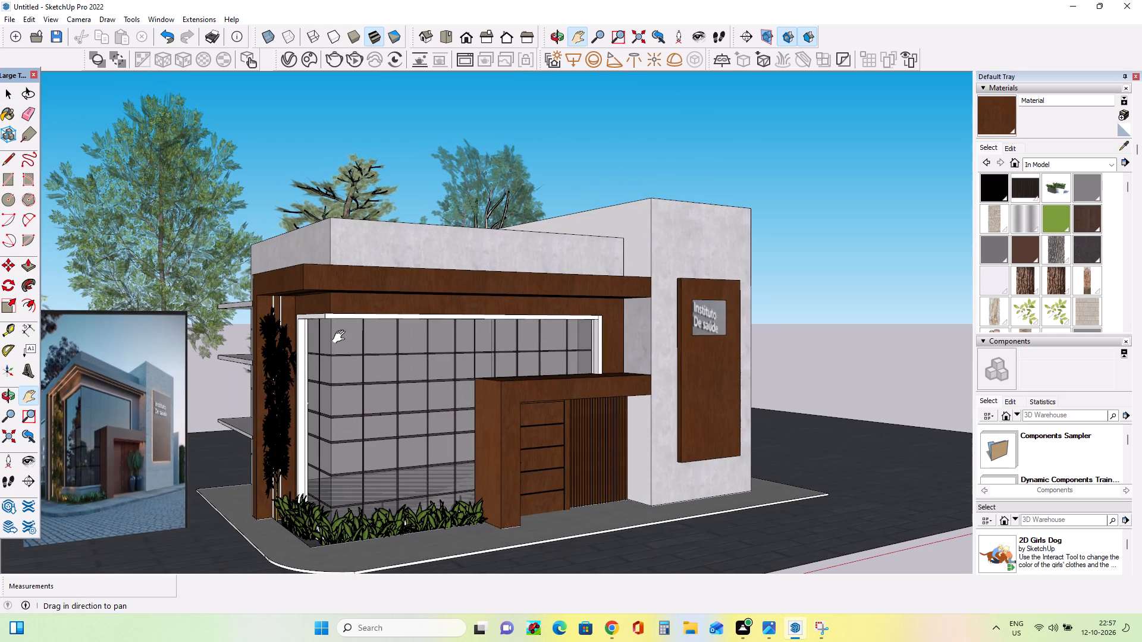
pyautogui.moveTo(341, 337); pyautogui.dragTo(344, 315)
pyautogui.moveTo(403, 320); pyautogui.dragTo(394, 361, button='middle')
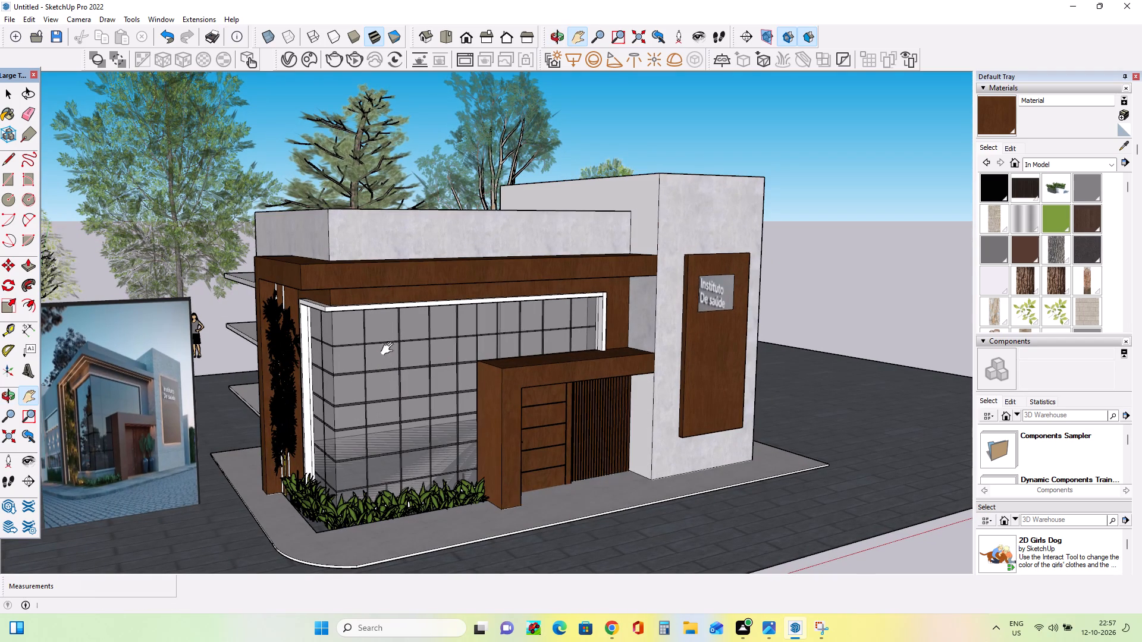
pyautogui.moveTo(447, 314); pyautogui.dragTo(426, 319, button='middle')
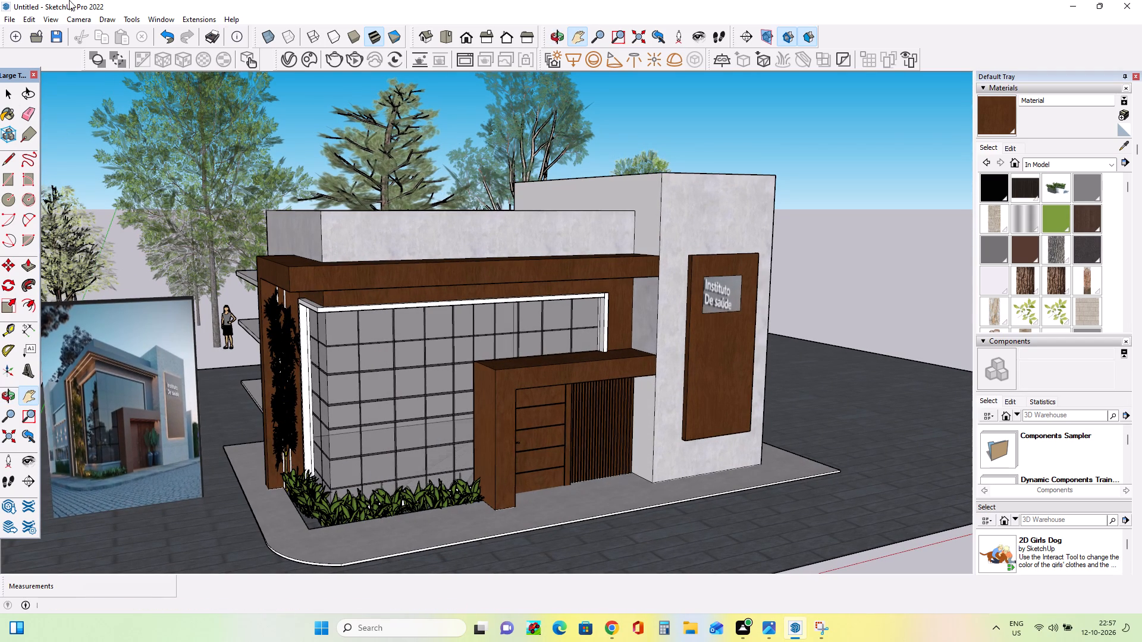
pyautogui.moveTo(512, 365); pyautogui.dragTo(522, 323, button='middle')
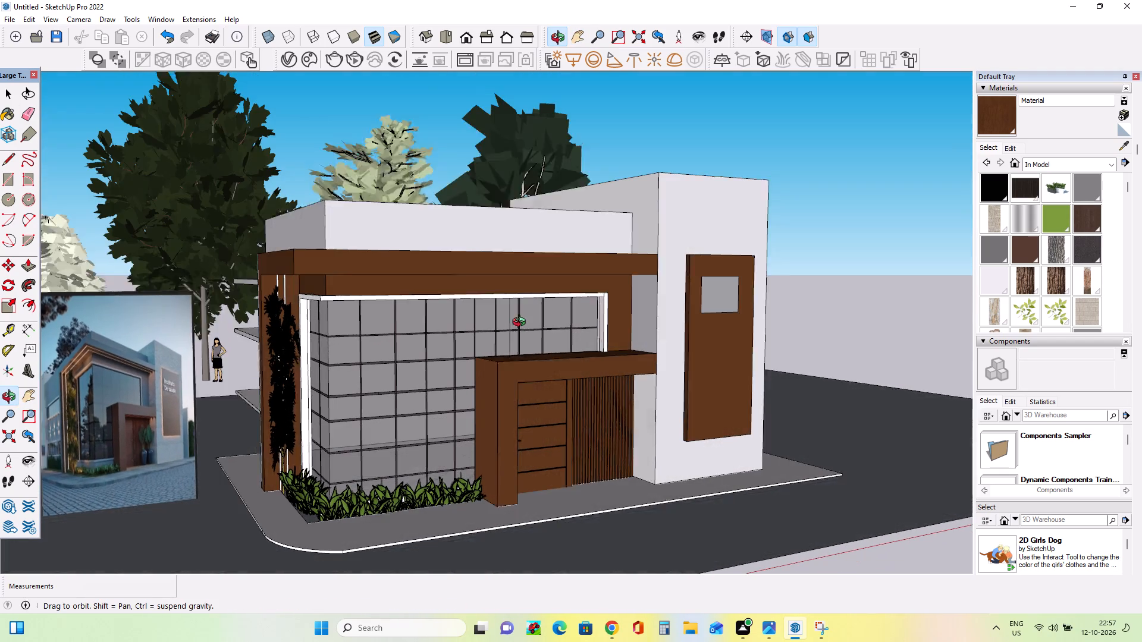
pyautogui.moveTo(522, 323); pyautogui.dragTo(522, 323, button='middle')
pyautogui.moveTo(429, 351); pyautogui.dragTo(487, 336, button='middle')
pyautogui.moveTo(416, 341); pyautogui.dragTo(447, 329, button='middle')
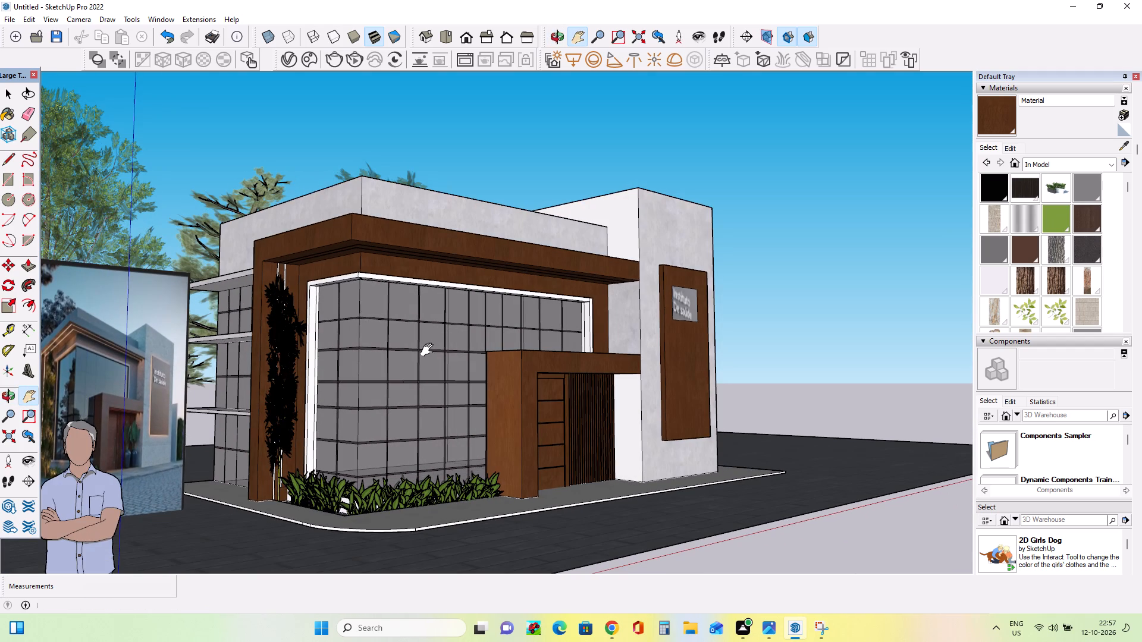
pyautogui.moveTo(429, 350); pyautogui.dragTo(431, 335, button='middle')
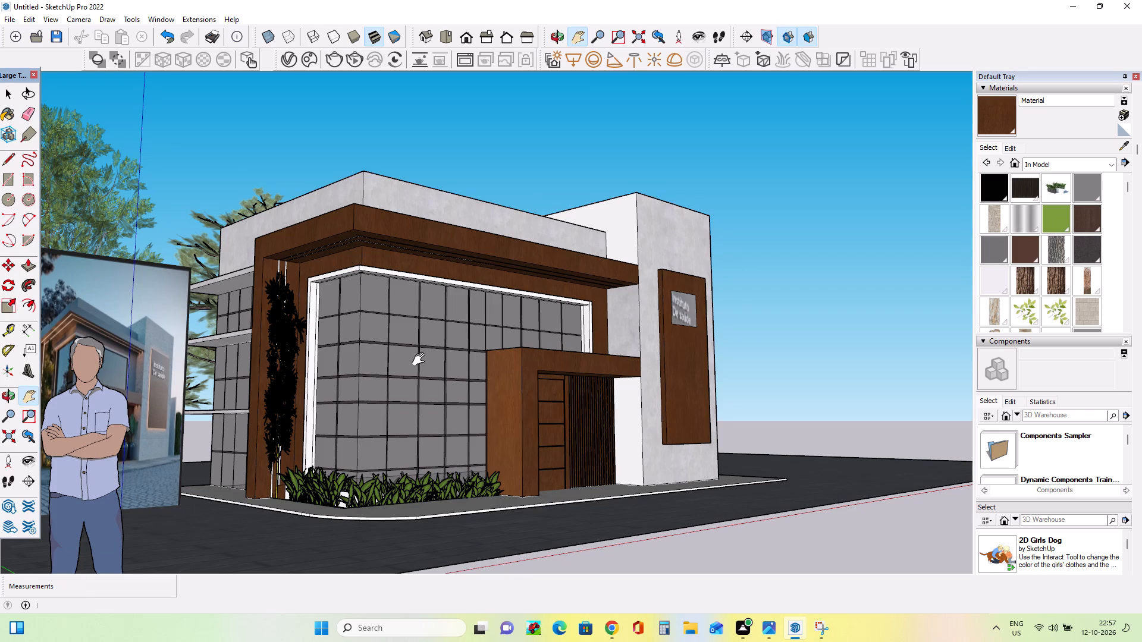
pyautogui.moveTo(420, 363); pyautogui.dragTo(387, 370, button='middle')
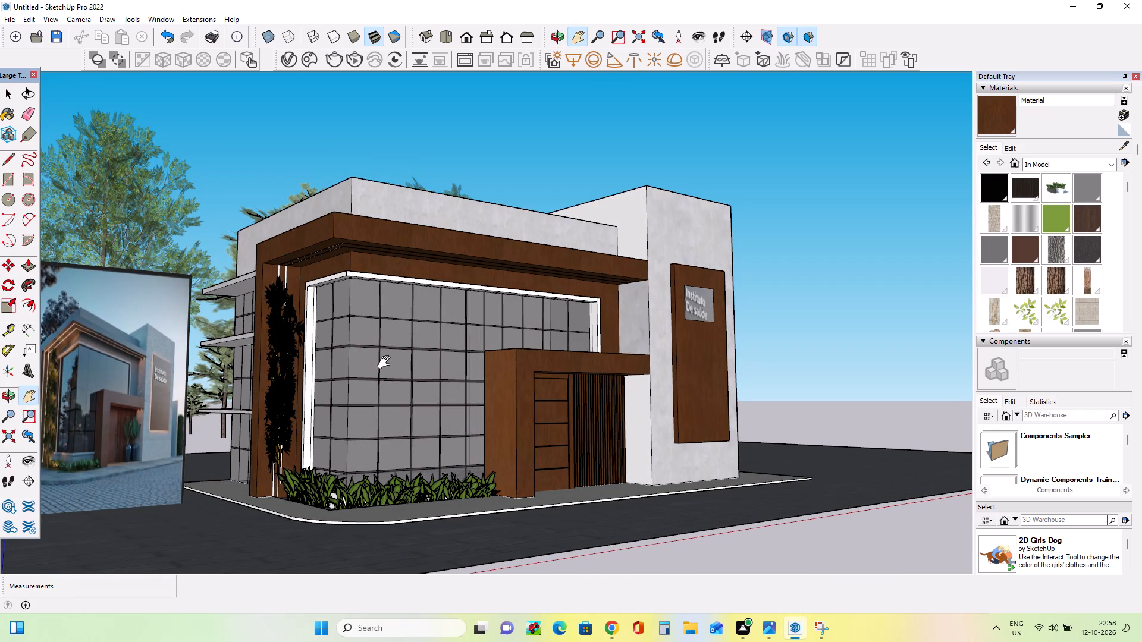
pyautogui.moveTo(398, 373); pyautogui.dragTo(396, 395, button='middle')
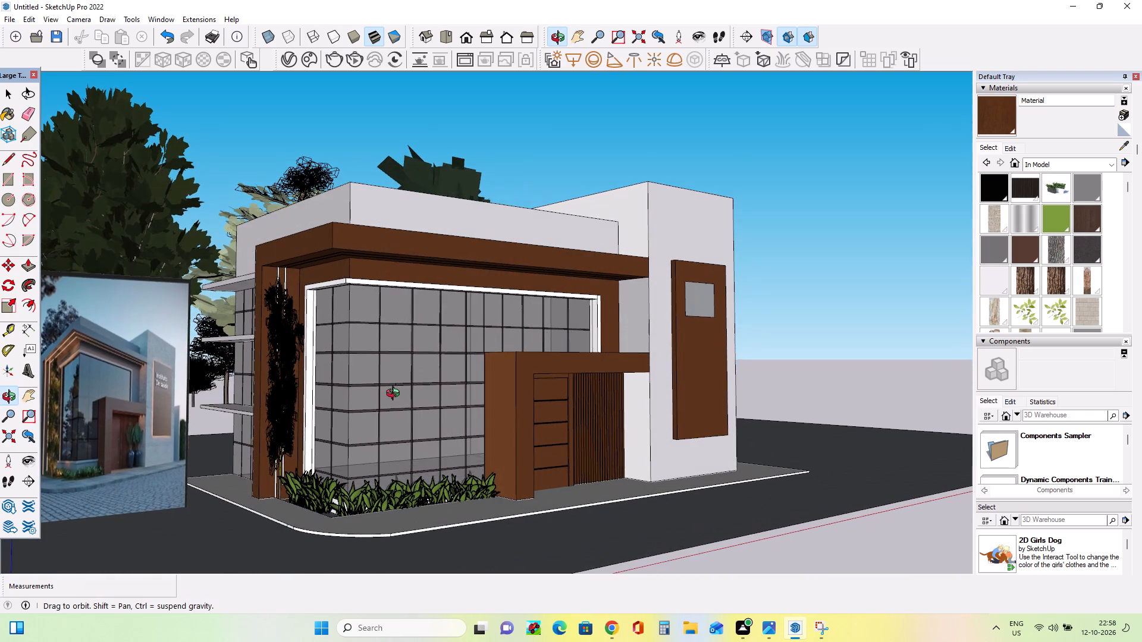
pyautogui.moveTo(396, 395); pyautogui.dragTo(393, 394, button='middle')
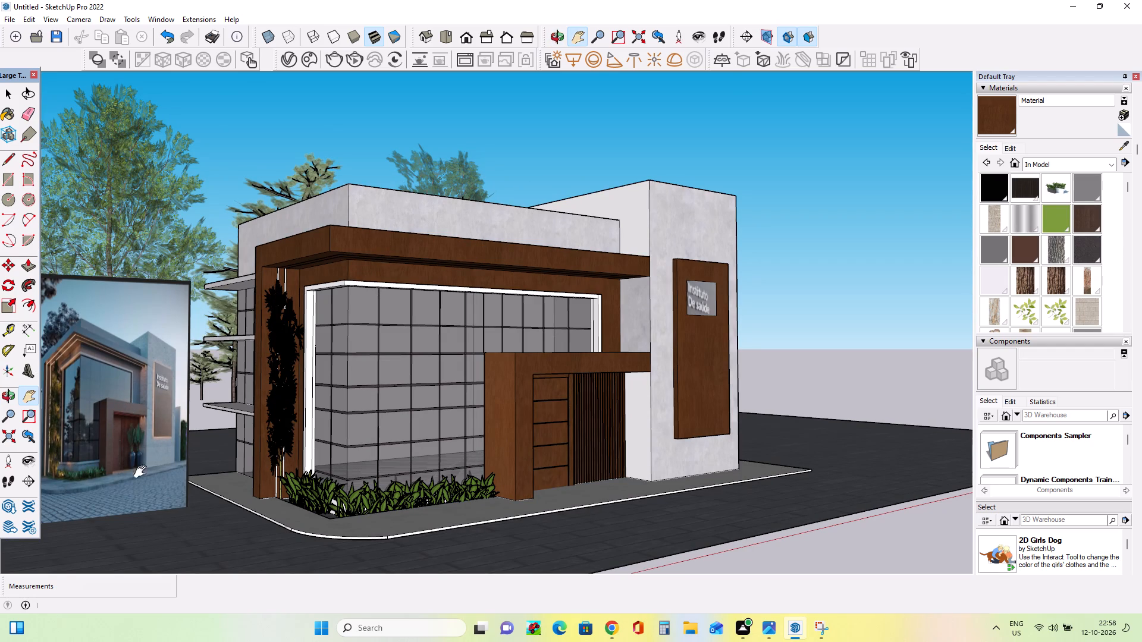
# Push/Pull the white base face behind the plants at the glazed corner by about 9/16 inch.
pyautogui.moveTo(394, 493); pyautogui.dragTo(396, 555, button='middle')
pyautogui.scroll(5, 326, 518)
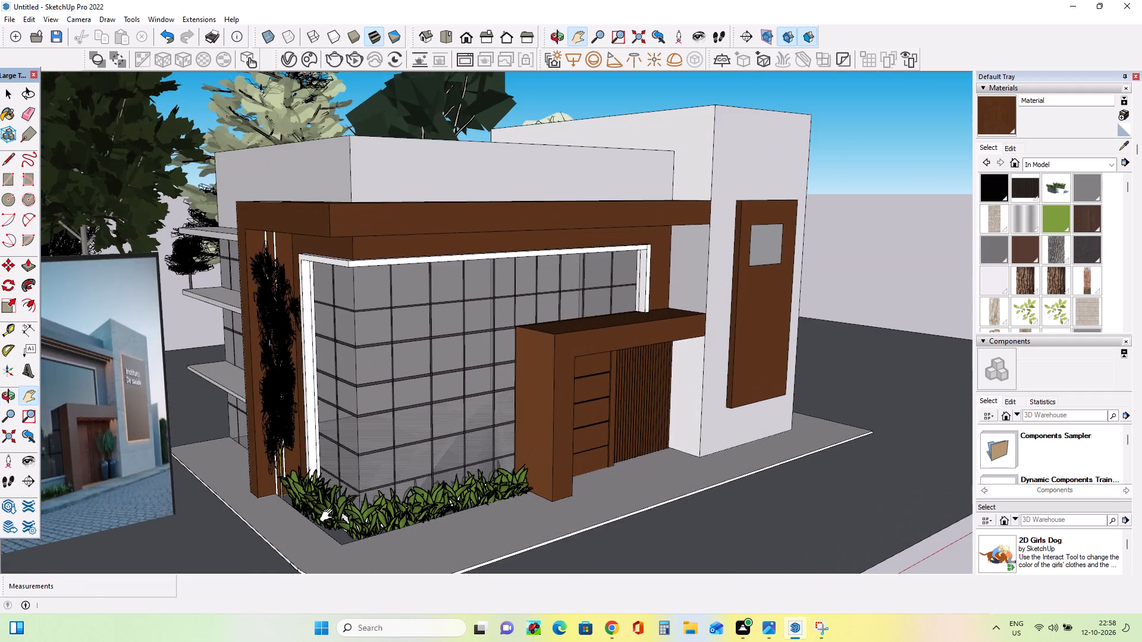
pyautogui.scroll(8, 329, 515)
pyautogui.scroll(4, 404, 527)
pyautogui.moveTo(421, 535); pyautogui.dragTo(638, 578, button='middle')
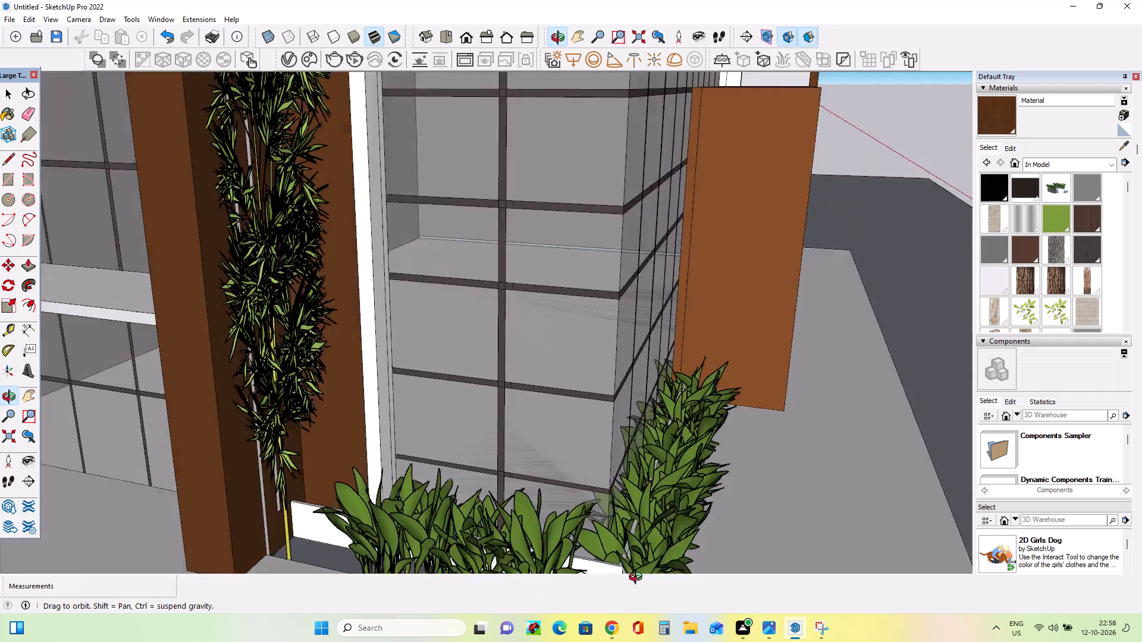
pyautogui.moveTo(638, 578); pyautogui.dragTo(665, 577, button='middle')
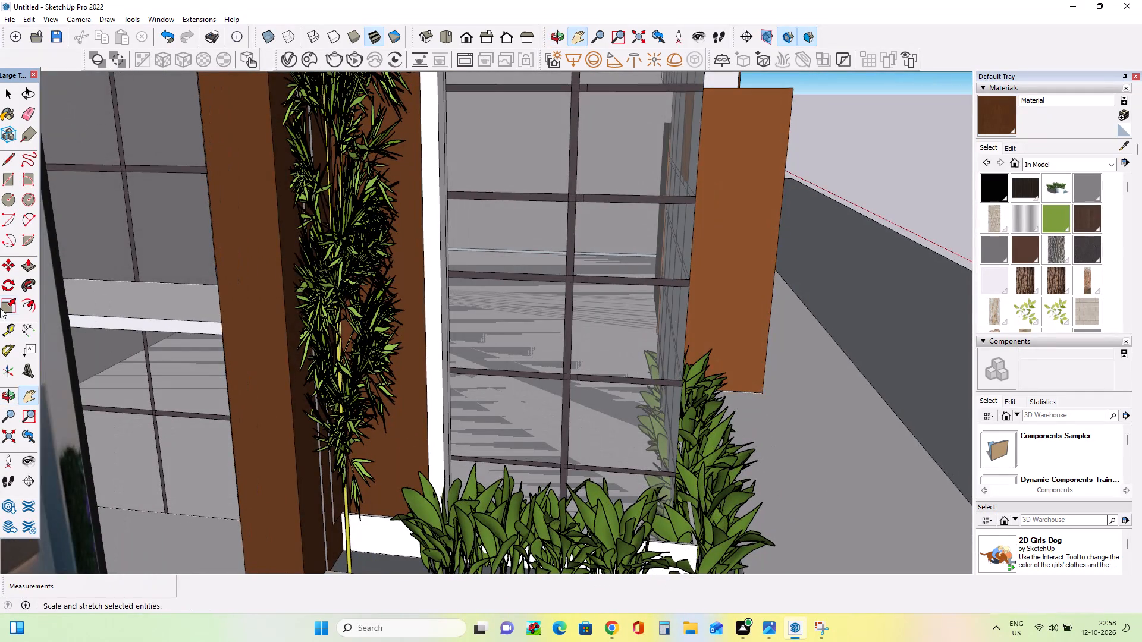
pyautogui.click(26, 267)
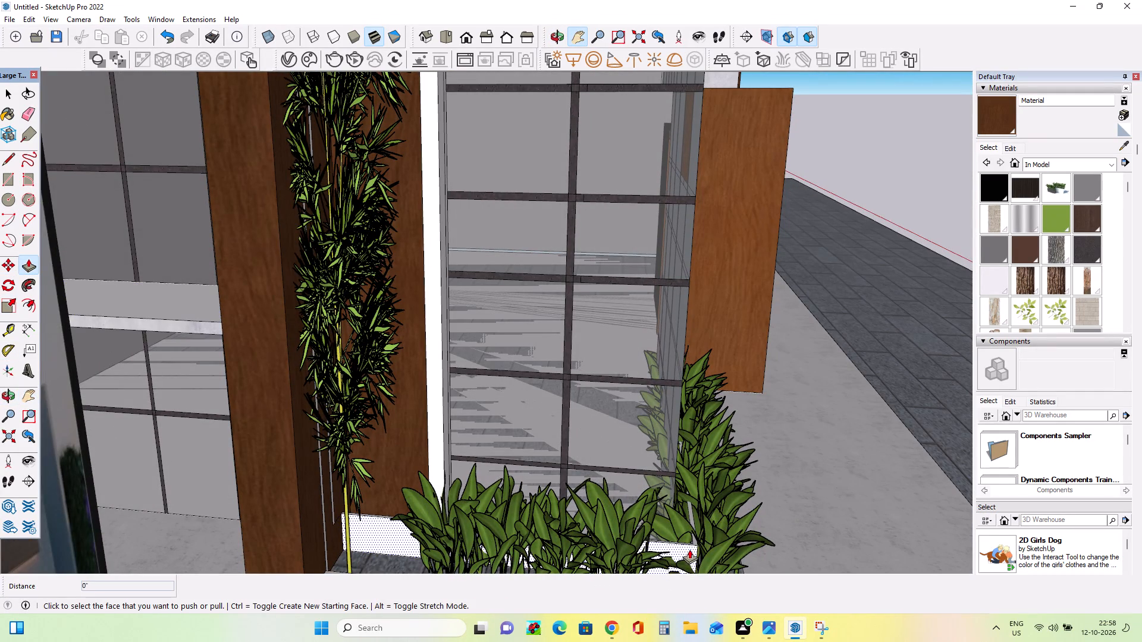
pyautogui.click(689, 549)
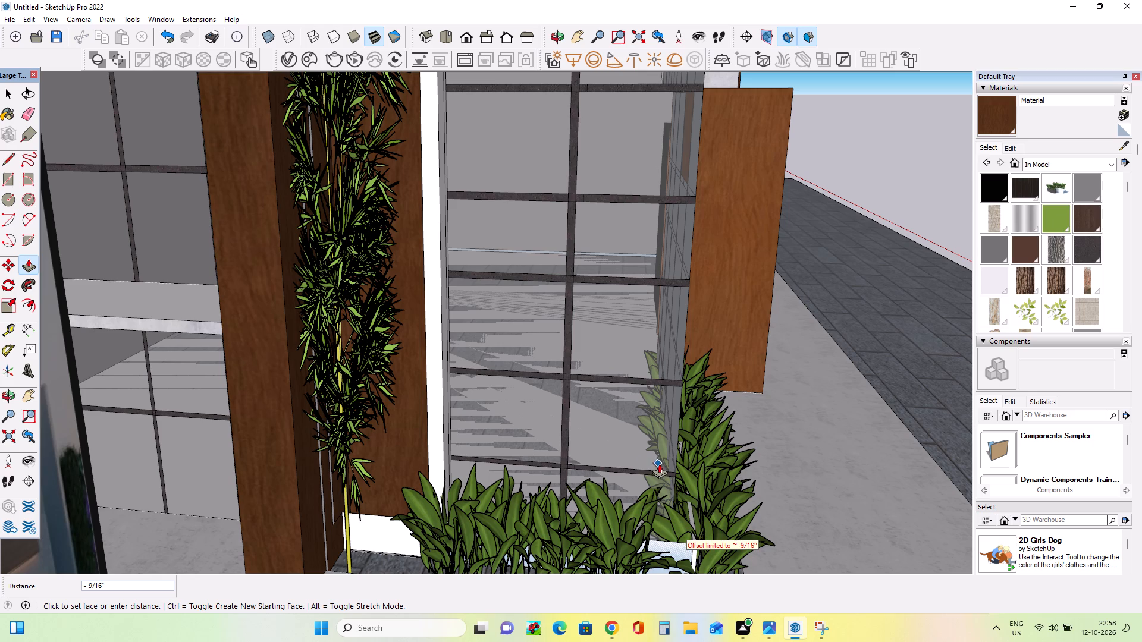
pyautogui.click(675, 546)
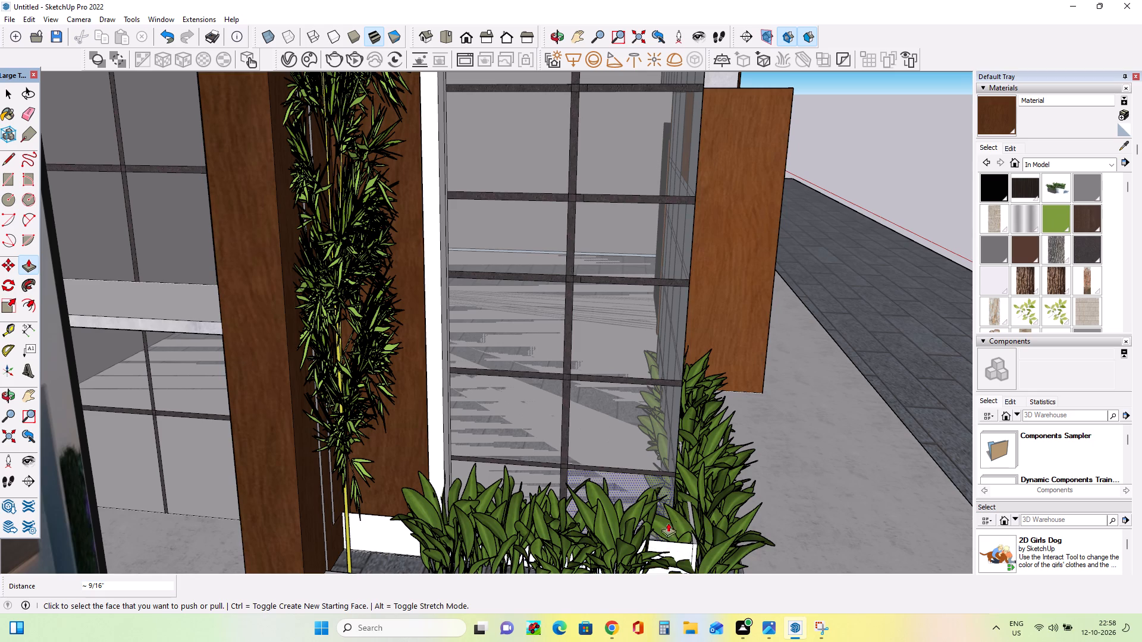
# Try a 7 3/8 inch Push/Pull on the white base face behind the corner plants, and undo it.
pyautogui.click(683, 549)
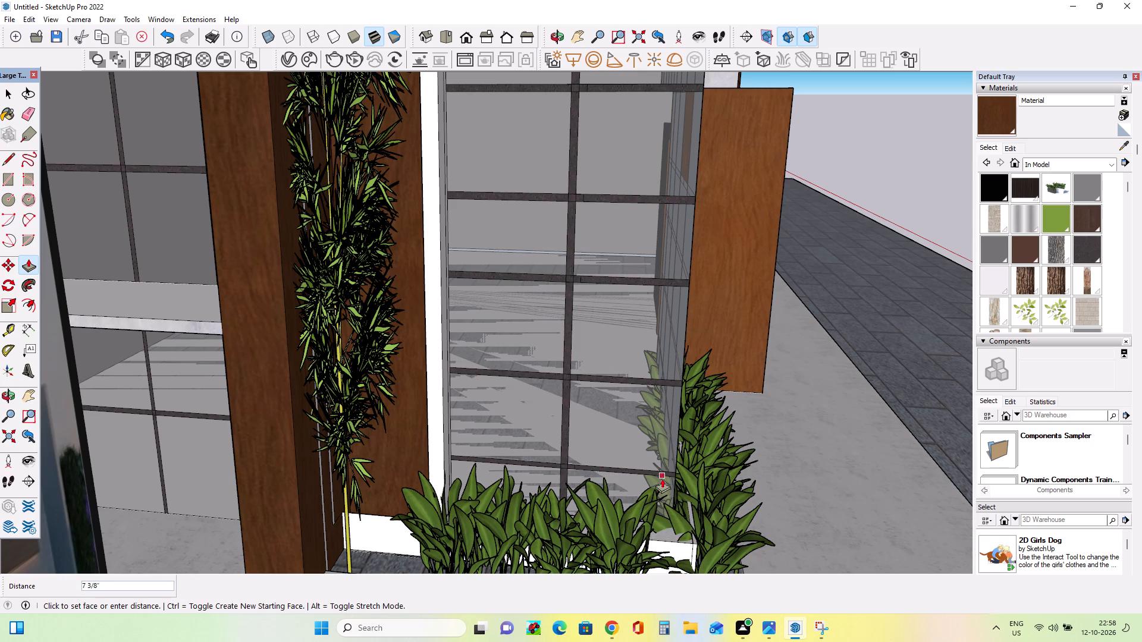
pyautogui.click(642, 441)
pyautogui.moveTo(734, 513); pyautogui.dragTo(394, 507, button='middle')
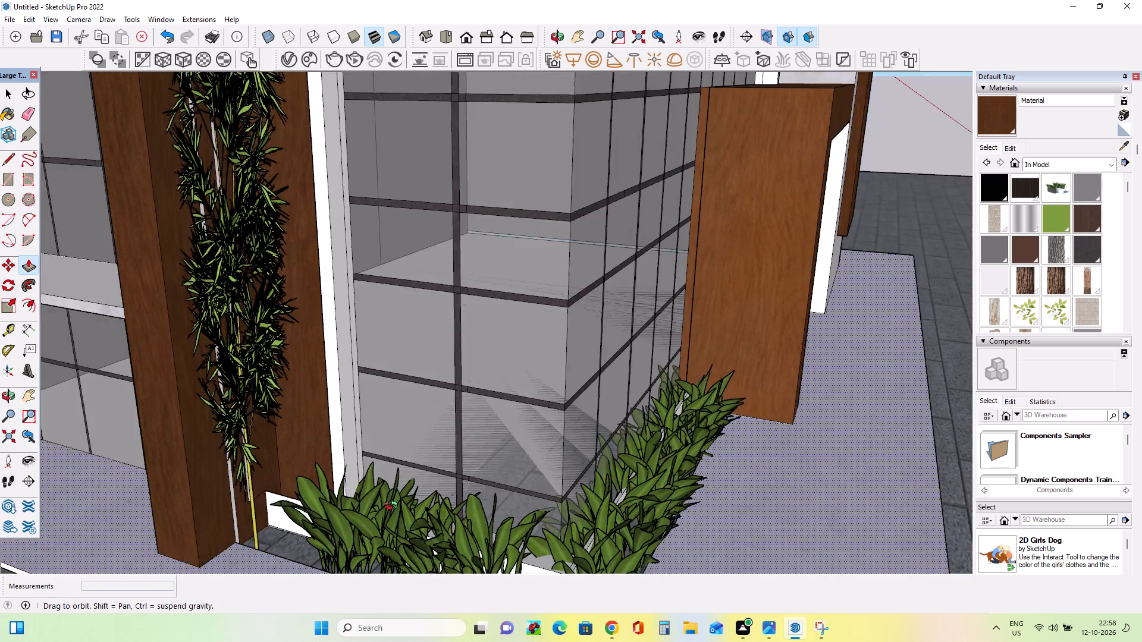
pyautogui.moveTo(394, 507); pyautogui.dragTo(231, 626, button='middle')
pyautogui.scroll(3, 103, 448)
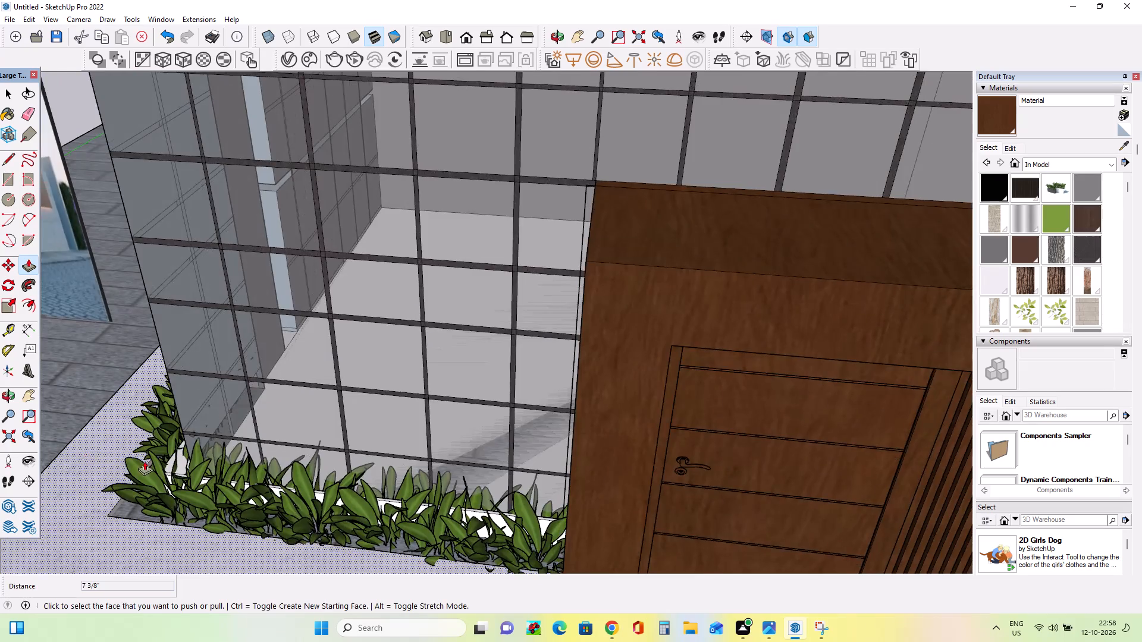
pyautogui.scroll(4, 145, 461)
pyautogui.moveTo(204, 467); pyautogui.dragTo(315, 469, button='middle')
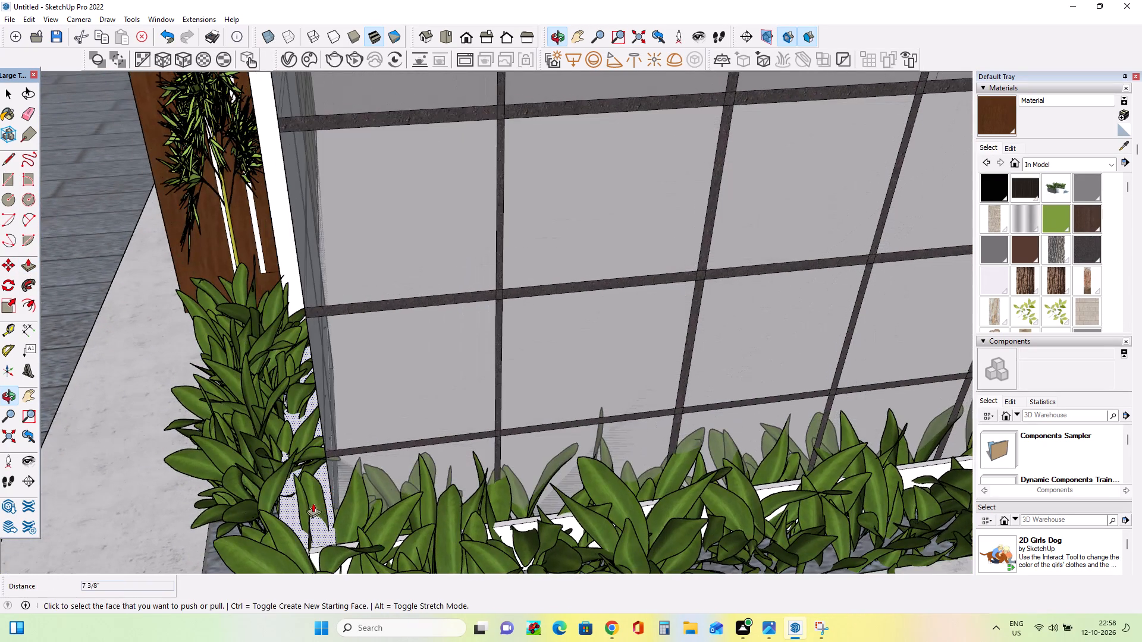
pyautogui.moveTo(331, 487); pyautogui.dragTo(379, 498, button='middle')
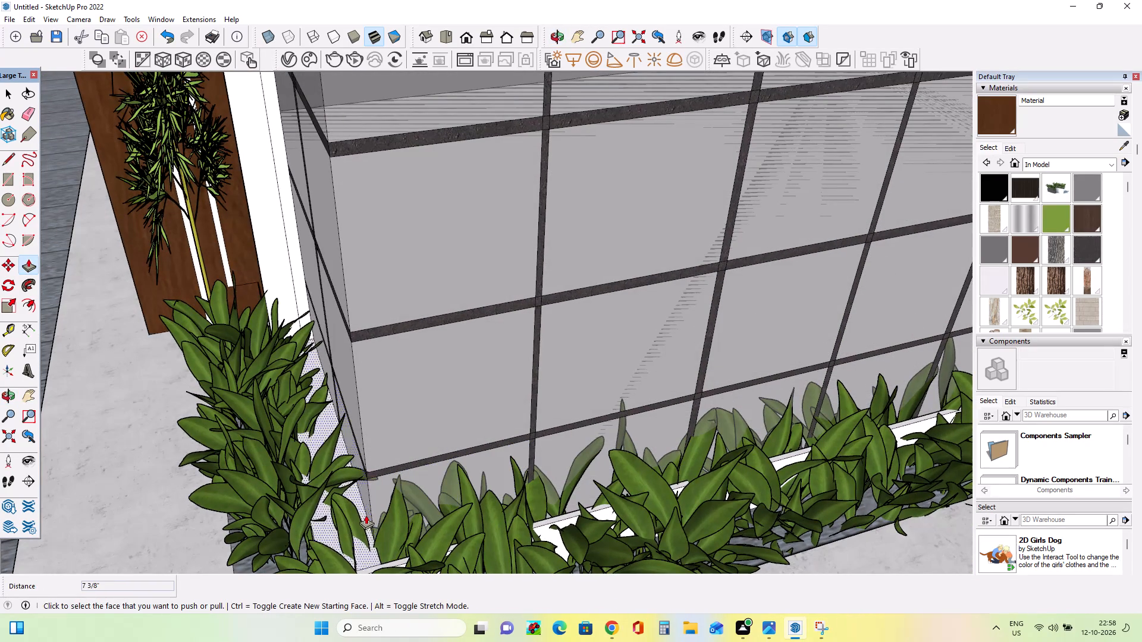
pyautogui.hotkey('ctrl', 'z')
# Raise the top face of the white base ledge around the glazed corner by 1' 4 1/8".
pyautogui.click(324, 421)
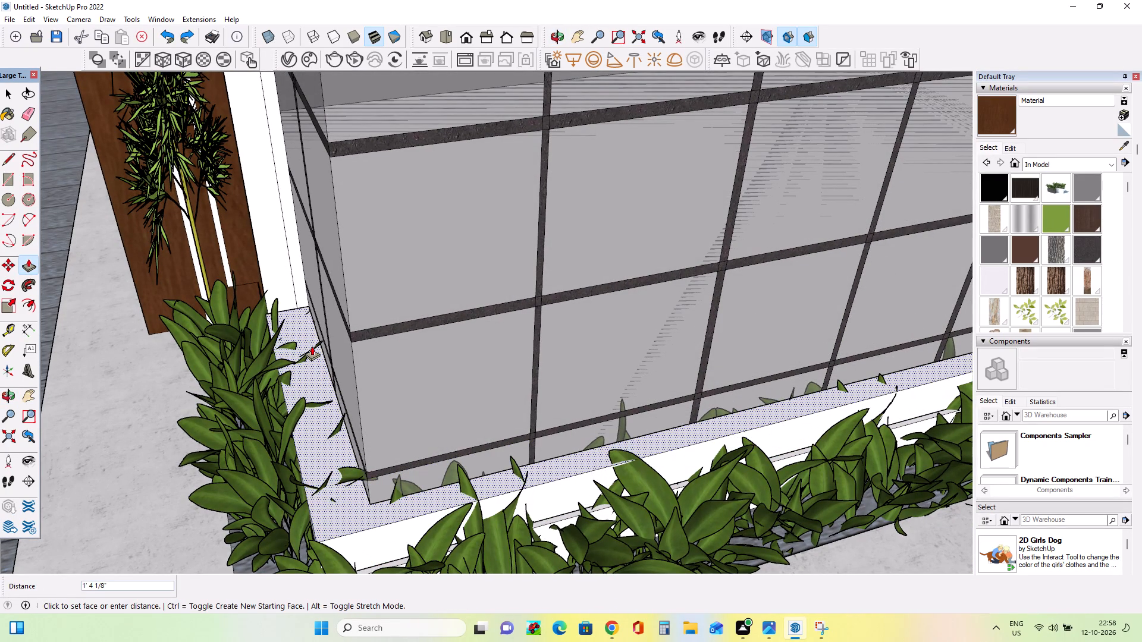
pyautogui.click(312, 346)
# Examine the white base ledge and planting beneath the glazing from near and far.
pyautogui.moveTo(319, 443); pyautogui.dragTo(325, 395, button='middle')
pyautogui.scroll(-4, 325, 395)
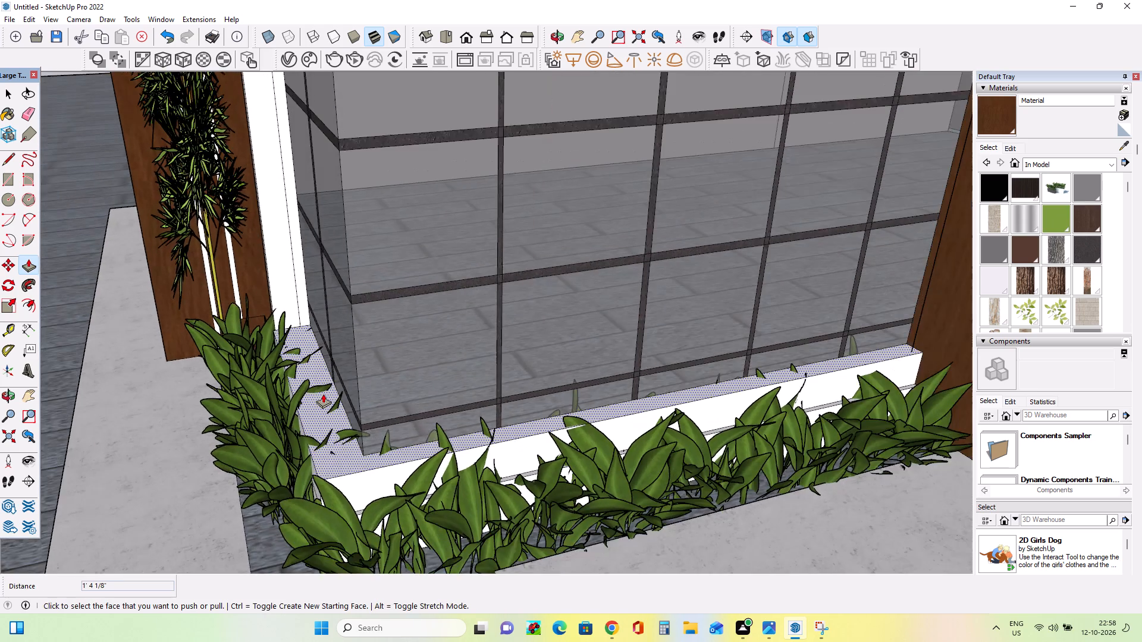
pyautogui.scroll(-14, 323, 394)
pyautogui.moveTo(351, 435); pyautogui.dragTo(358, 426, button='middle')
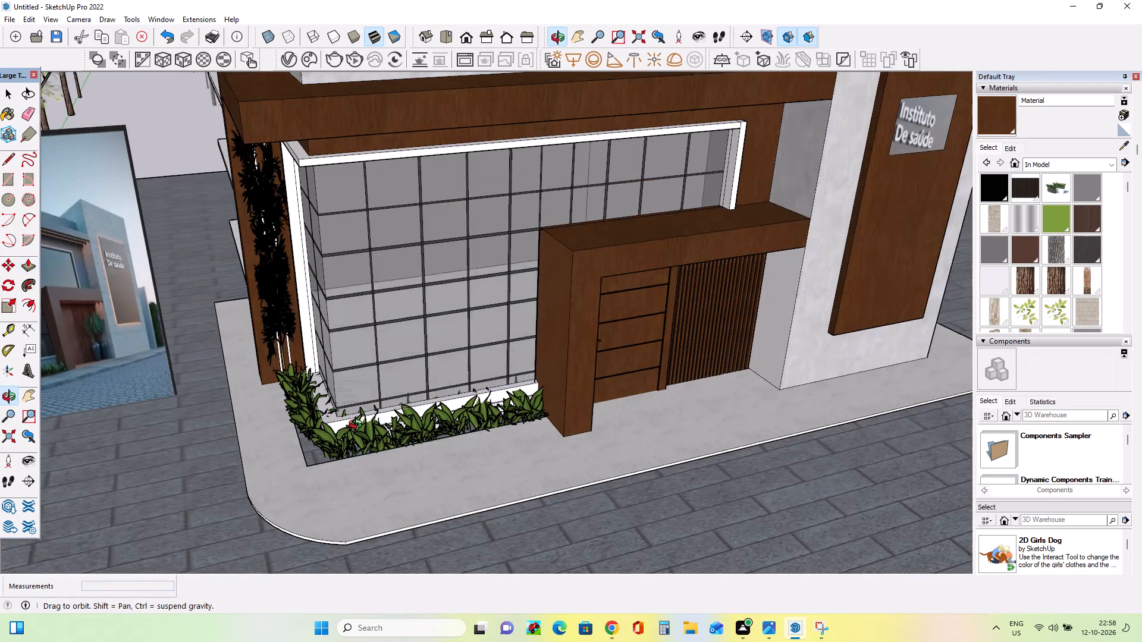
pyautogui.moveTo(358, 426); pyautogui.dragTo(375, 405, button='middle')
pyautogui.scroll(-7, 376, 403)
pyautogui.scroll(1, 378, 421)
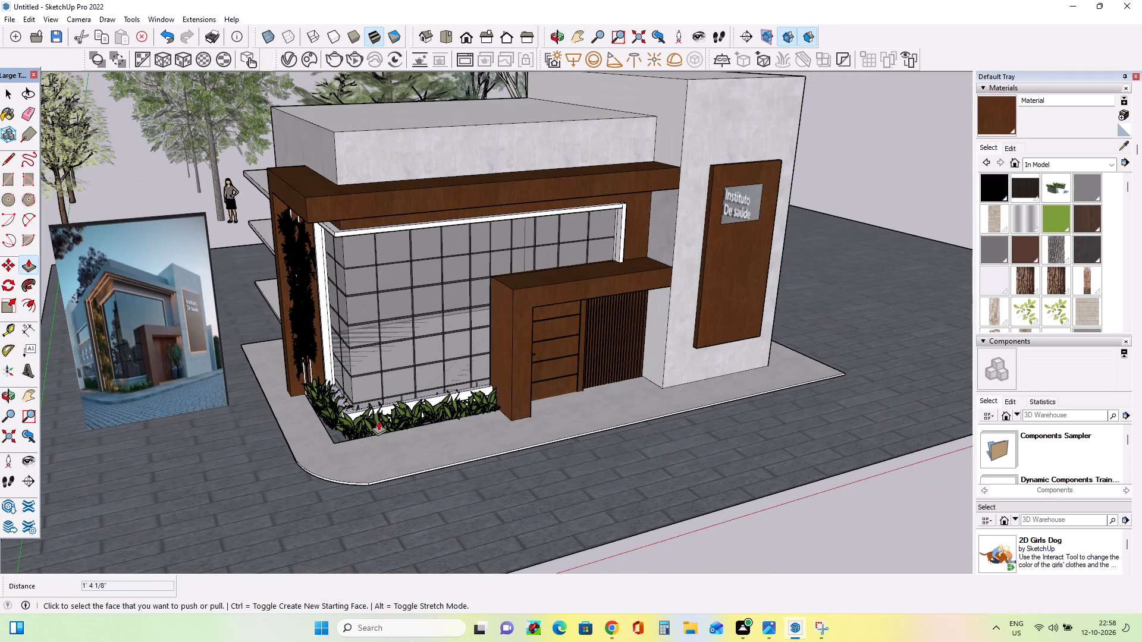
pyautogui.scroll(2, 378, 421)
pyautogui.scroll(-2, 379, 422)
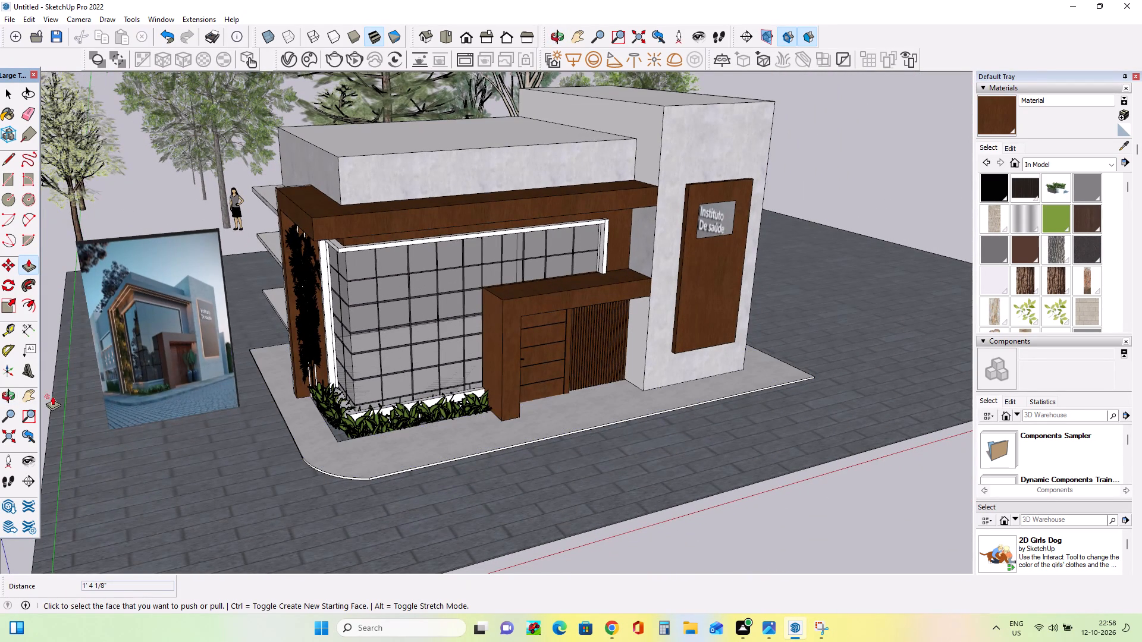
# Compare the facade, base ledge, bamboo and background trees with the reference photo from high and low viewing angles.
pyautogui.click(35, 392)
pyautogui.moveTo(369, 316); pyautogui.dragTo(395, 377)
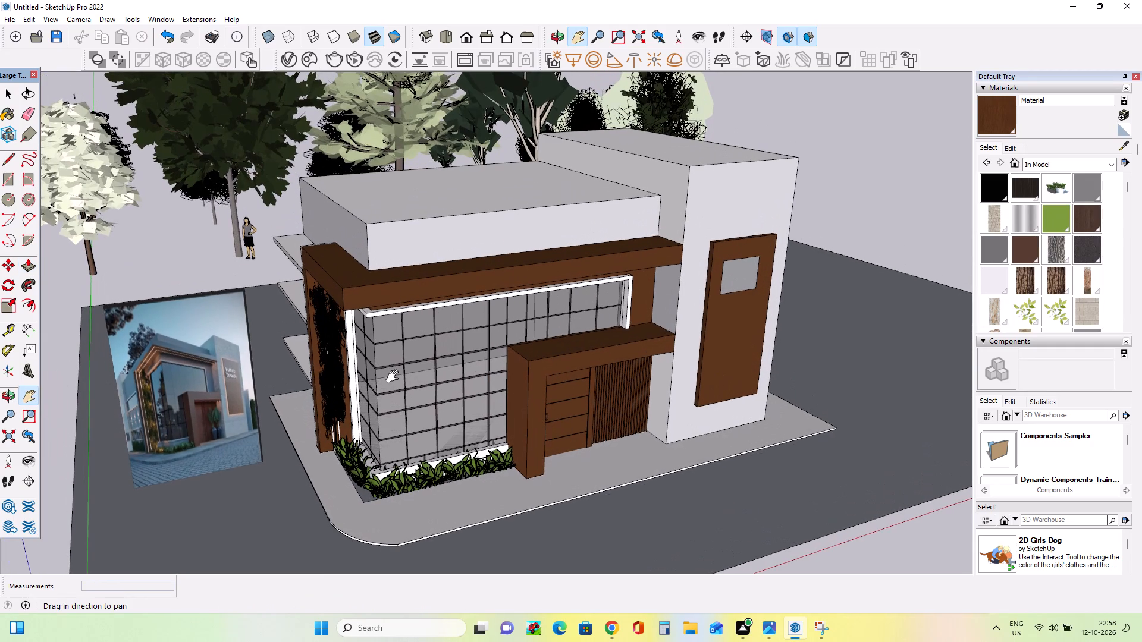
pyautogui.moveTo(395, 377); pyautogui.dragTo(395, 377)
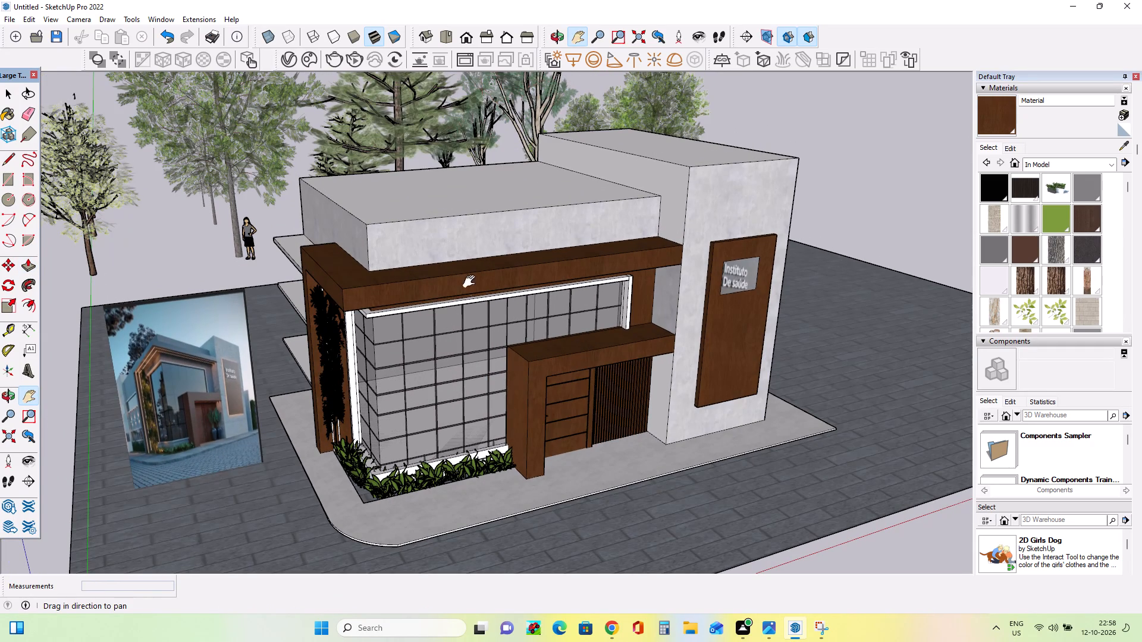
pyautogui.moveTo(501, 373); pyautogui.dragTo(500, 285, button='middle')
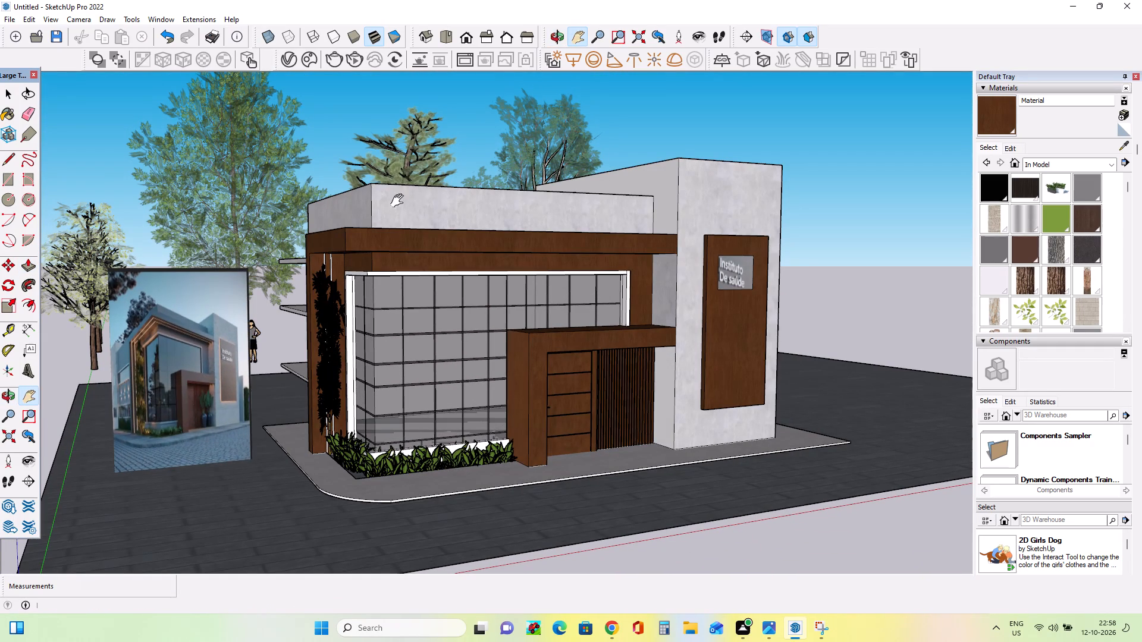
pyautogui.scroll(1, 431, 229)
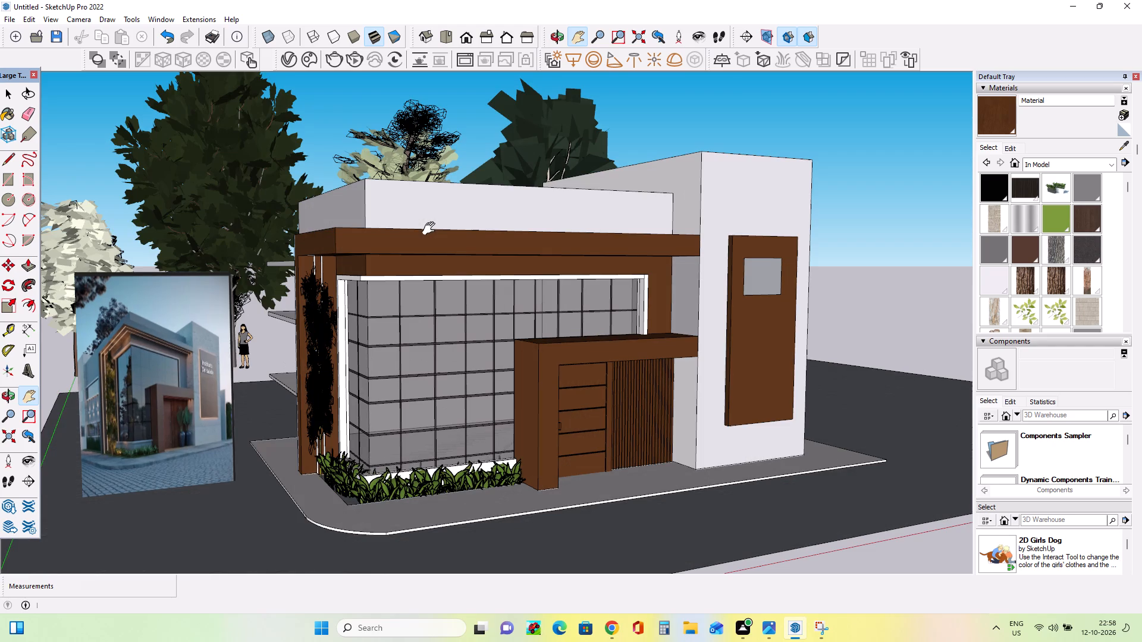
pyautogui.scroll(1, 431, 229)
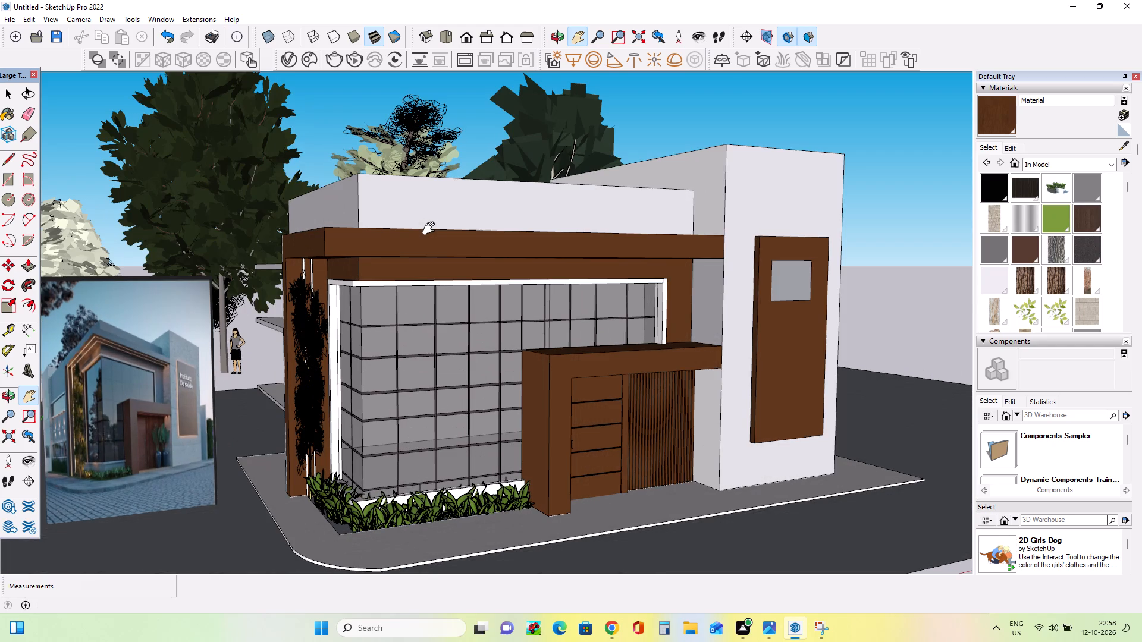
pyautogui.scroll(-1, 431, 229)
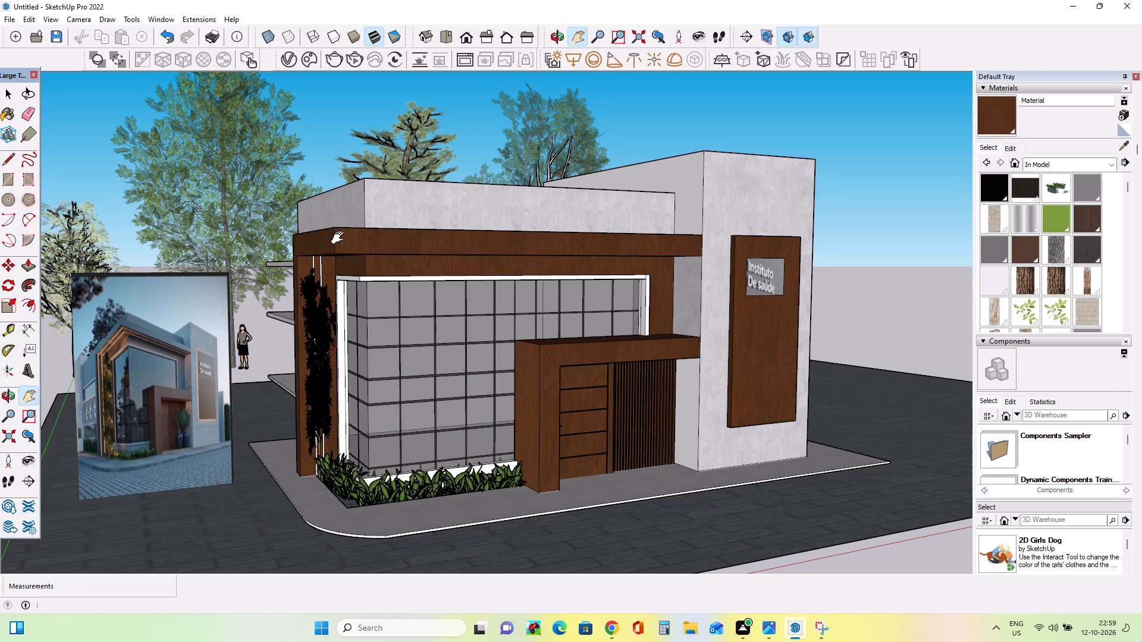
pyautogui.moveTo(378, 266); pyautogui.dragTo(397, 244, button='middle')
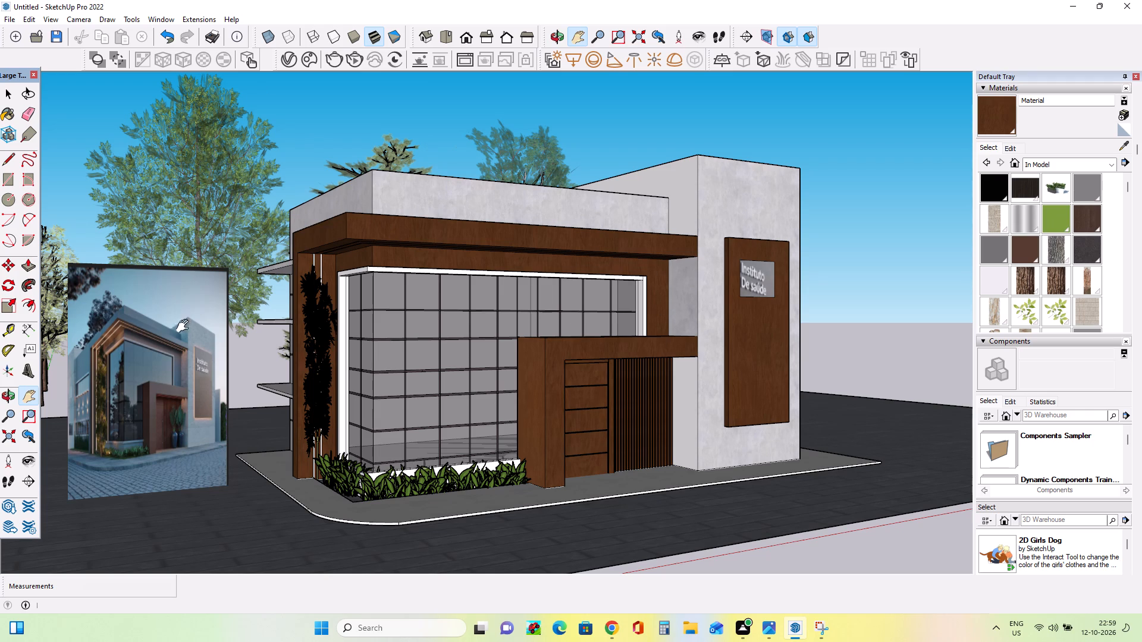
pyautogui.moveTo(236, 319); pyautogui.dragTo(243, 319, button='middle')
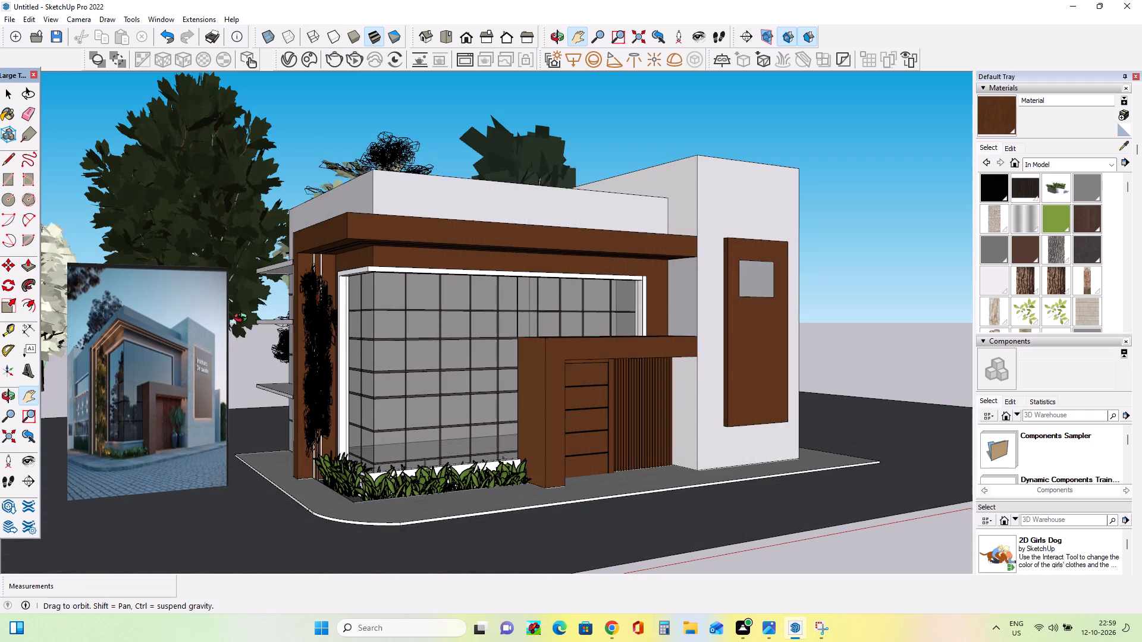
pyautogui.moveTo(243, 319); pyautogui.dragTo(268, 324, button='middle')
pyautogui.moveTo(267, 324); pyautogui.dragTo(258, 322, button='middle')
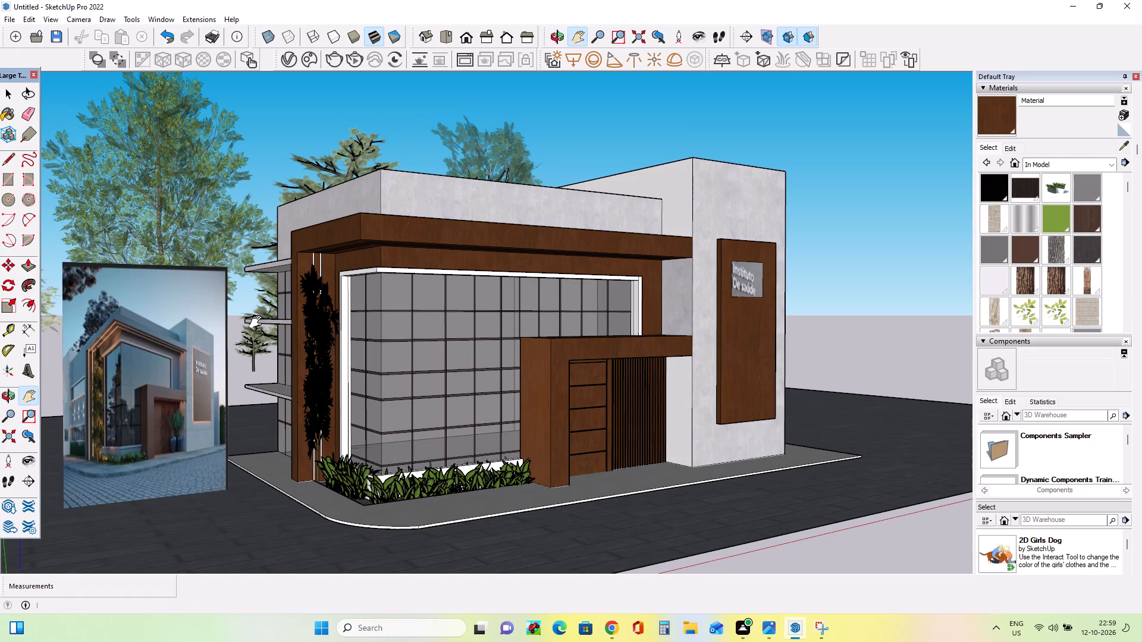
pyautogui.scroll(1, 285, 299)
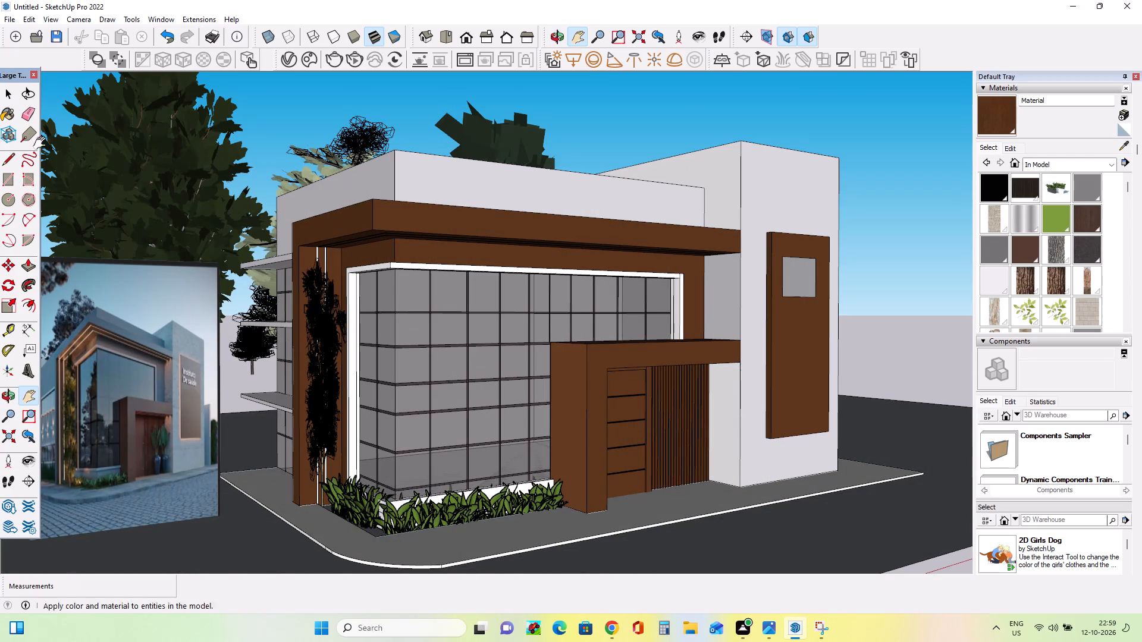
pyautogui.scroll(-1, 54, 147)
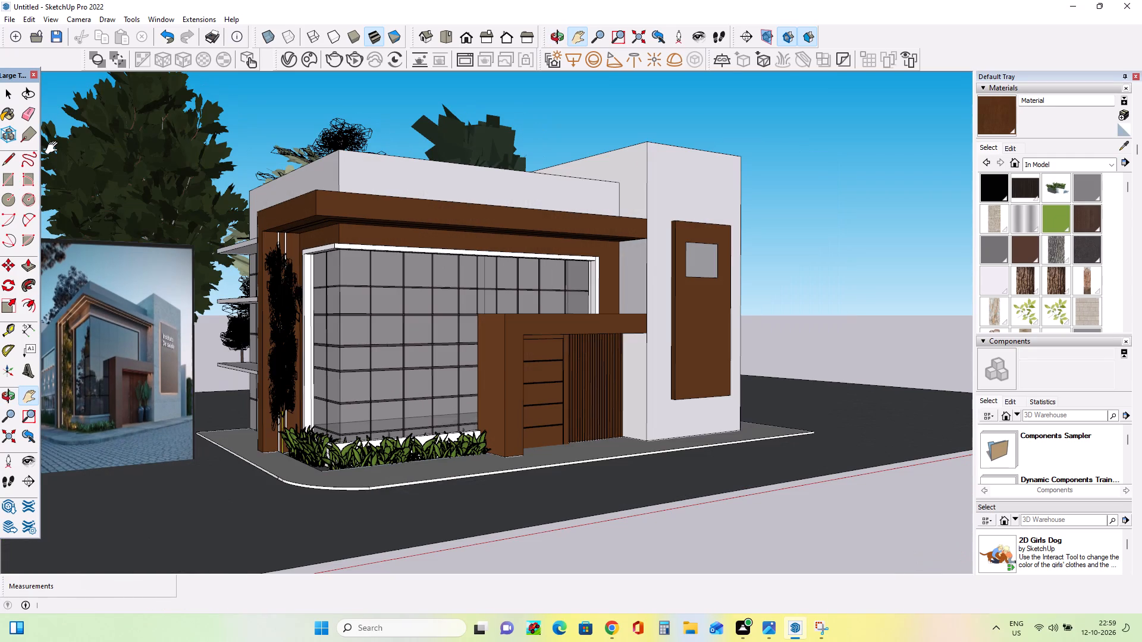
pyautogui.scroll(1, 54, 148)
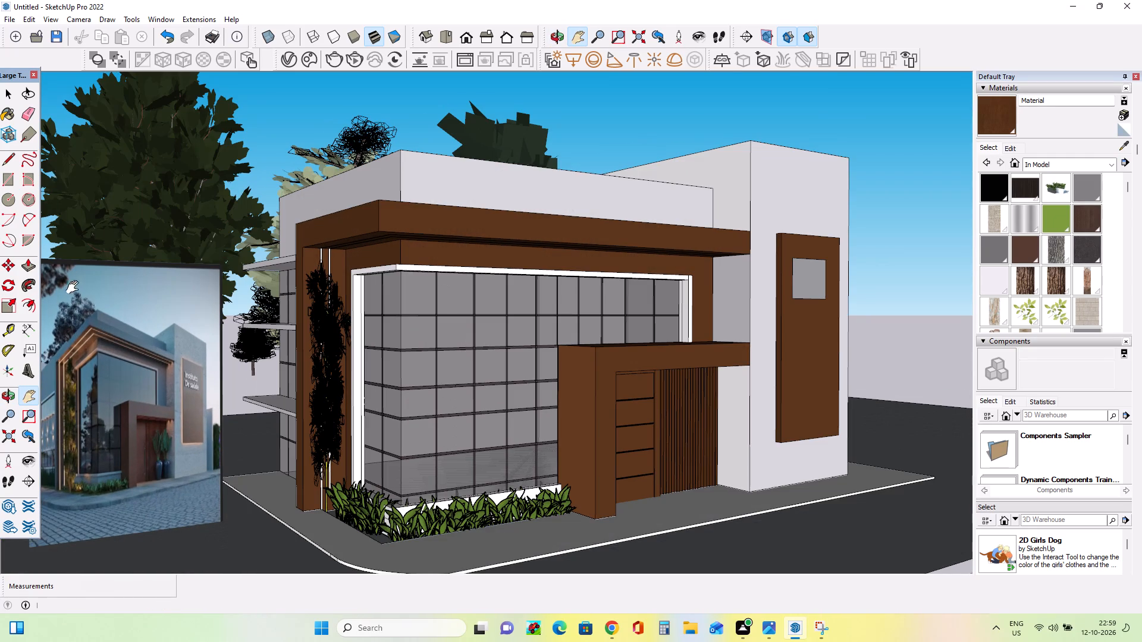
pyautogui.moveTo(297, 351); pyautogui.dragTo(300, 327)
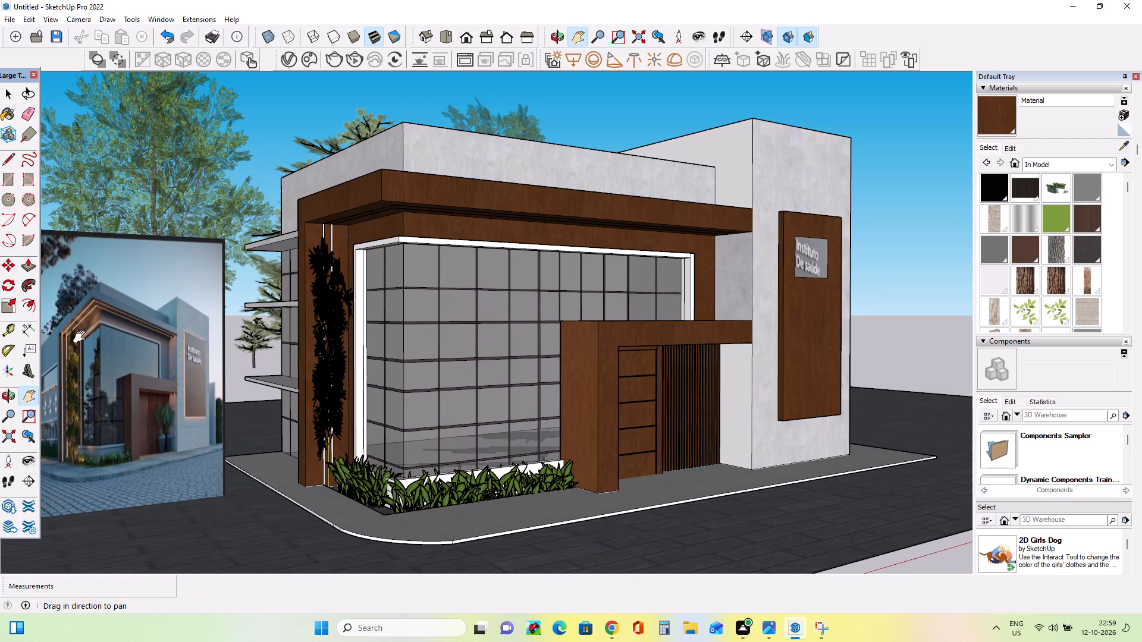
pyautogui.click(105, 342)
pyautogui.click(896, 515)
# Create a new material based on Cinder Block with a texture width of 10'.
pyautogui.click(1095, 302)
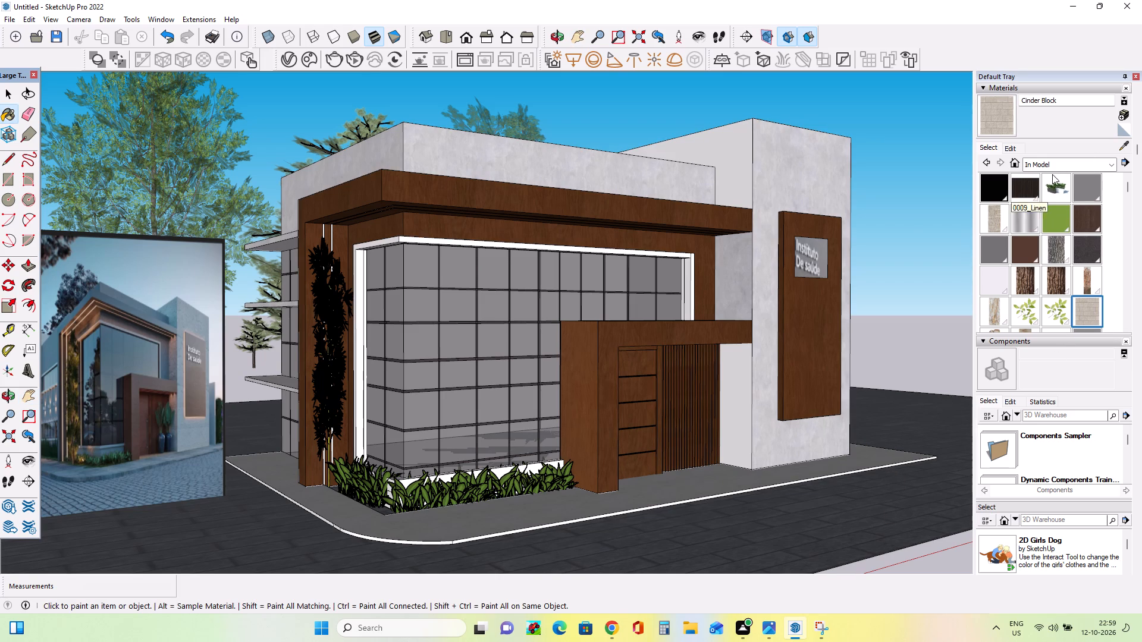
pyautogui.click(1121, 116)
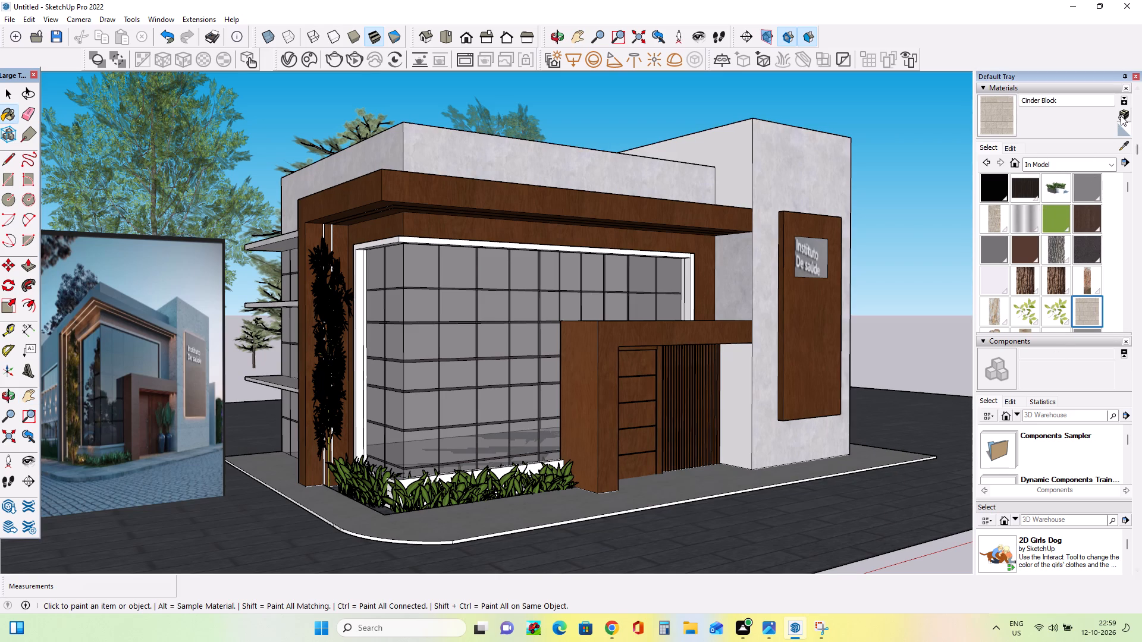
pyautogui.click(530, 386)
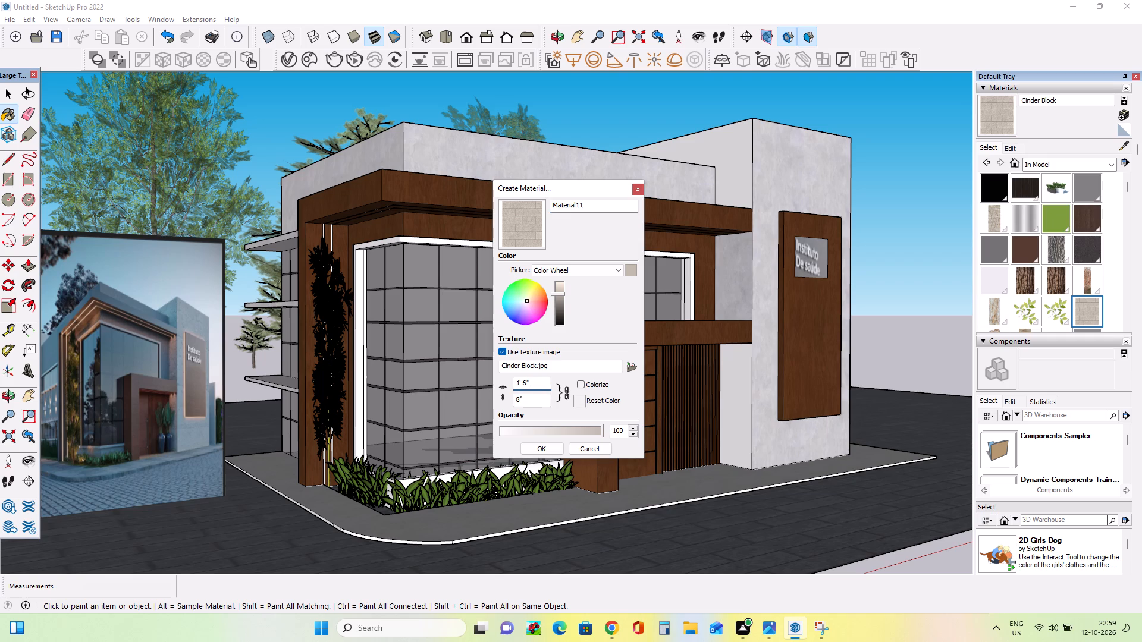
pyautogui.press('BackSpace')
pyautogui.press('BackSpace')
pyautogui.press('BackSpace')
pyautogui.press('BackSpace')
pyautogui.press('BackSpace')
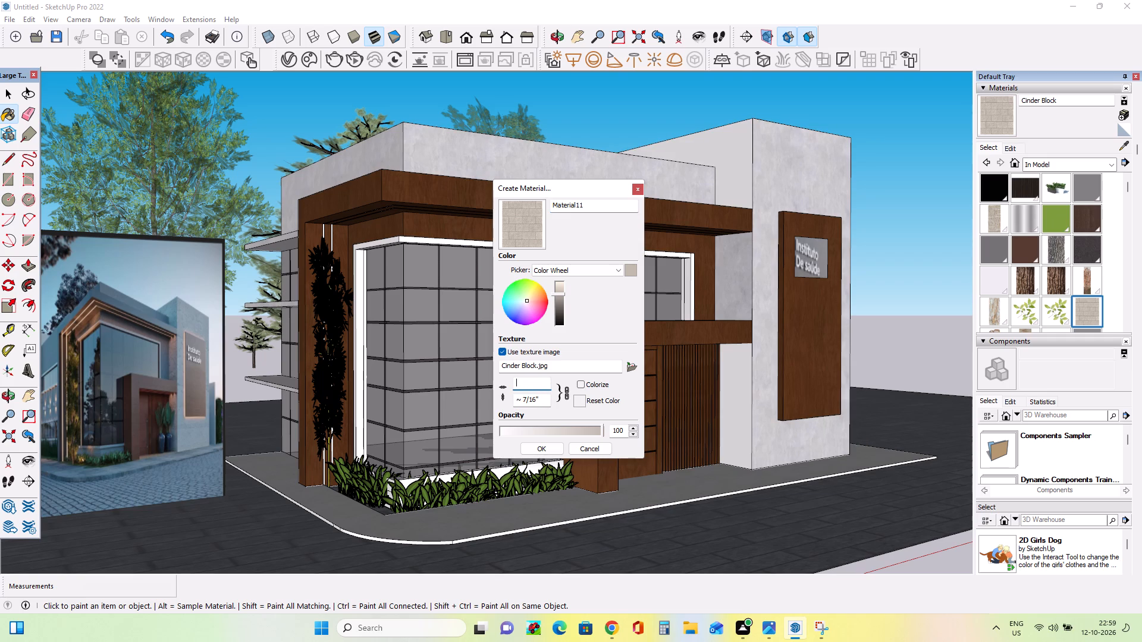
pyautogui.write("10'")
pyautogui.press('Return')
pyautogui.click(547, 445)
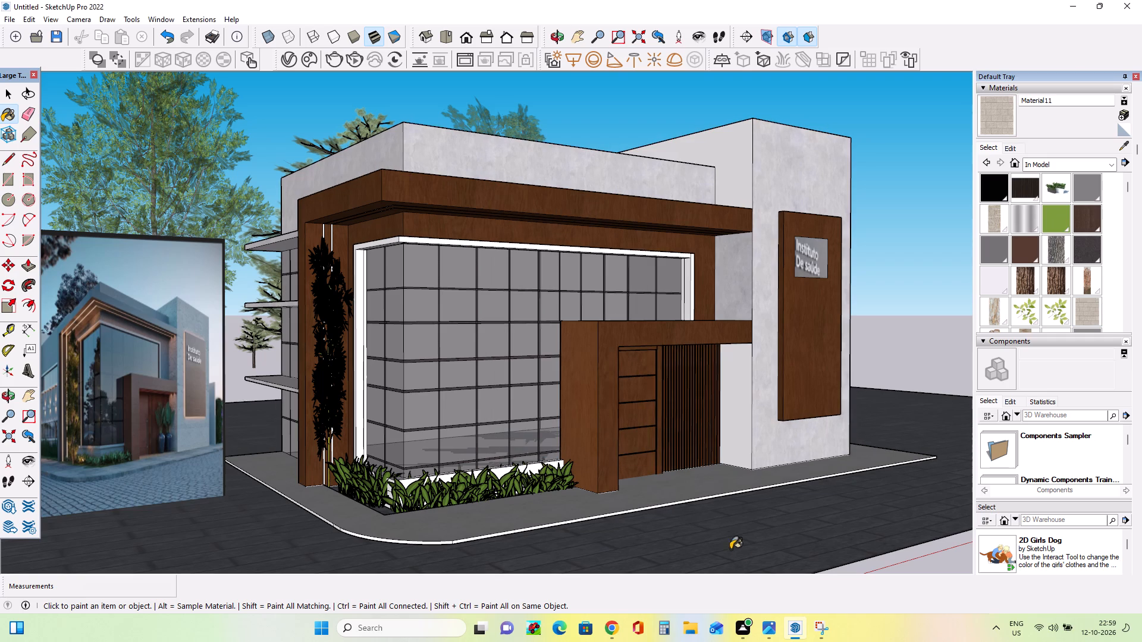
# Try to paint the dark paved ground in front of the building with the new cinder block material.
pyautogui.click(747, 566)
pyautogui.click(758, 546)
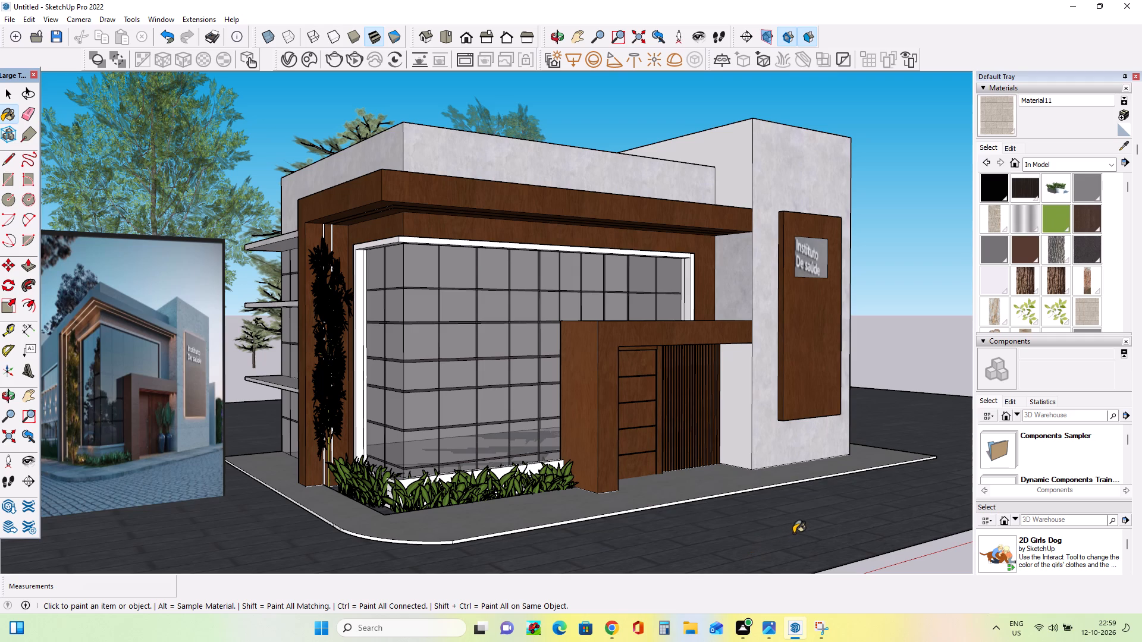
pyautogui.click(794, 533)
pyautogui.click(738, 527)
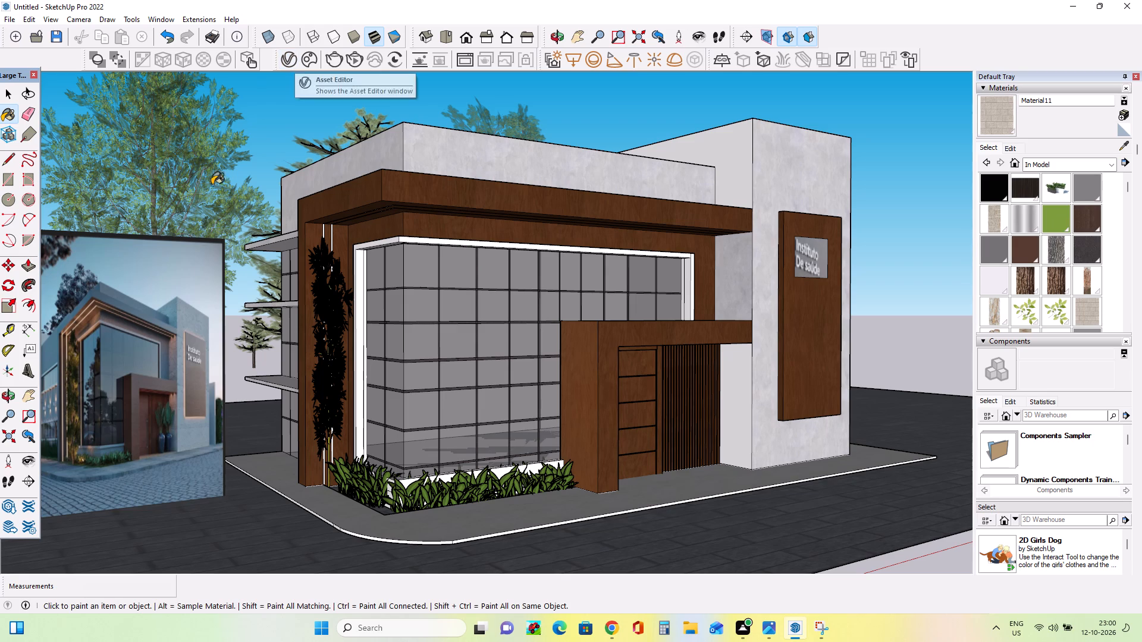
# Delete the reference photo standing beside the building.
pyautogui.click(10, 97)
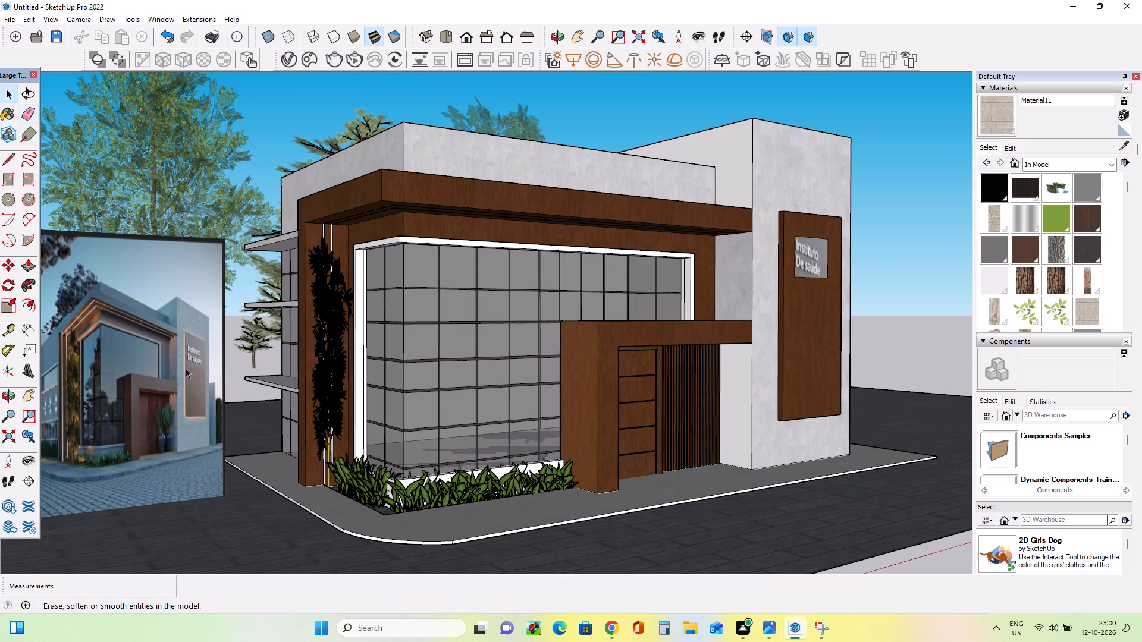
pyautogui.click(187, 371)
pyautogui.press('Delete')
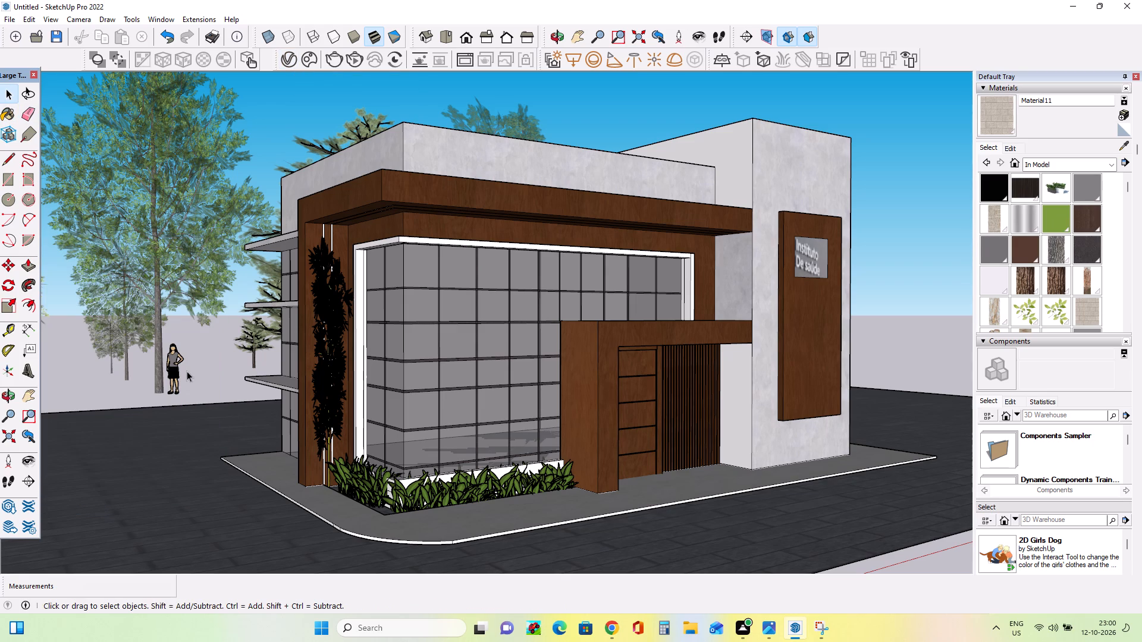
# Open the V-Ray Asset Editor.
pyautogui.click(288, 58)
# Open the component containing the standing woman figure near the trees for editing and delete the figure.
pyautogui.click(172, 361)
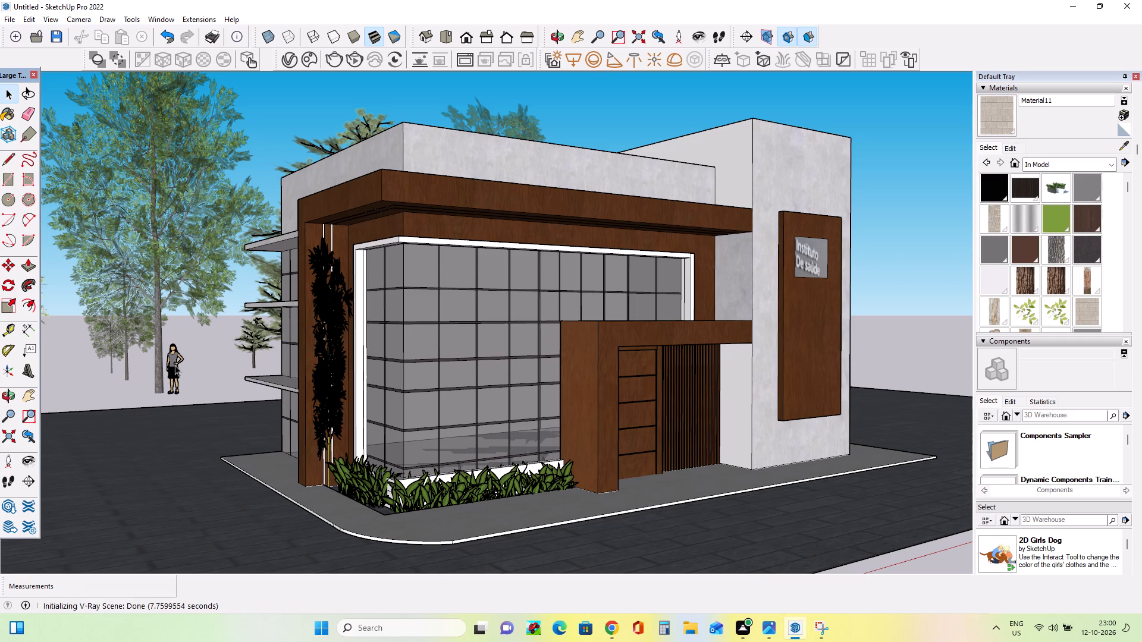
pyautogui.click(175, 374)
pyautogui.rightClick(175, 373)
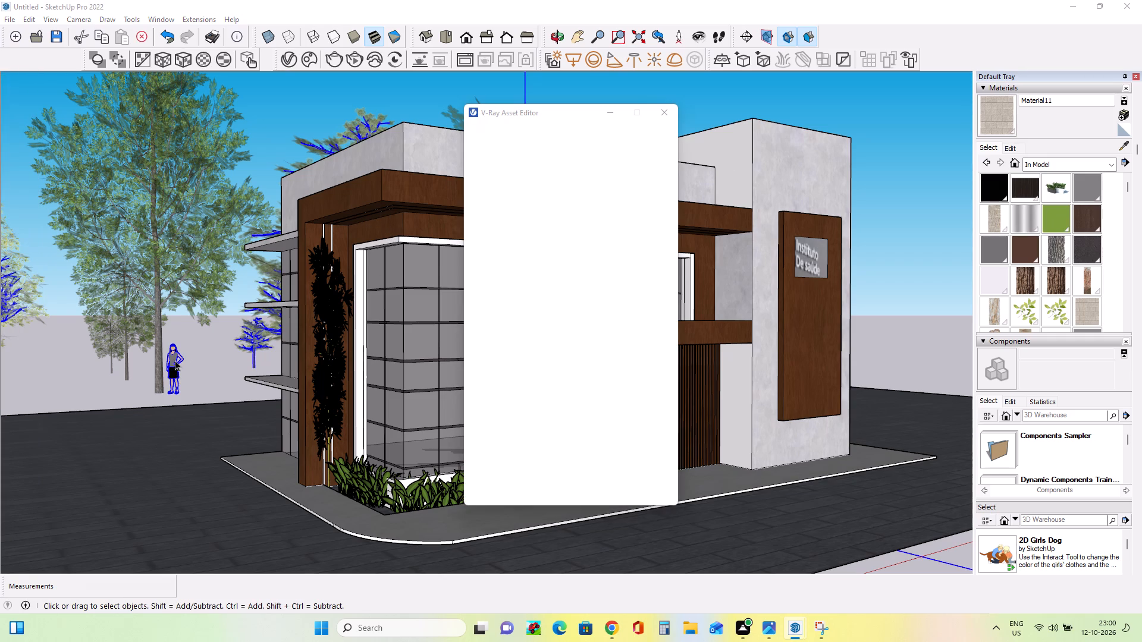
pyautogui.rightClick(177, 366)
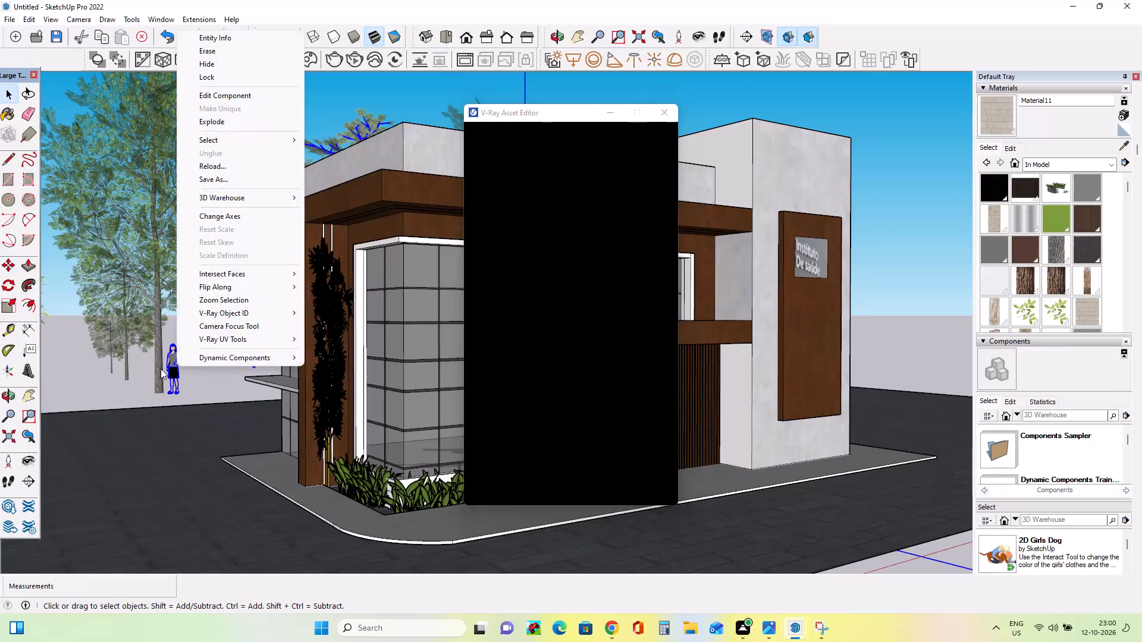
pyautogui.click(235, 100)
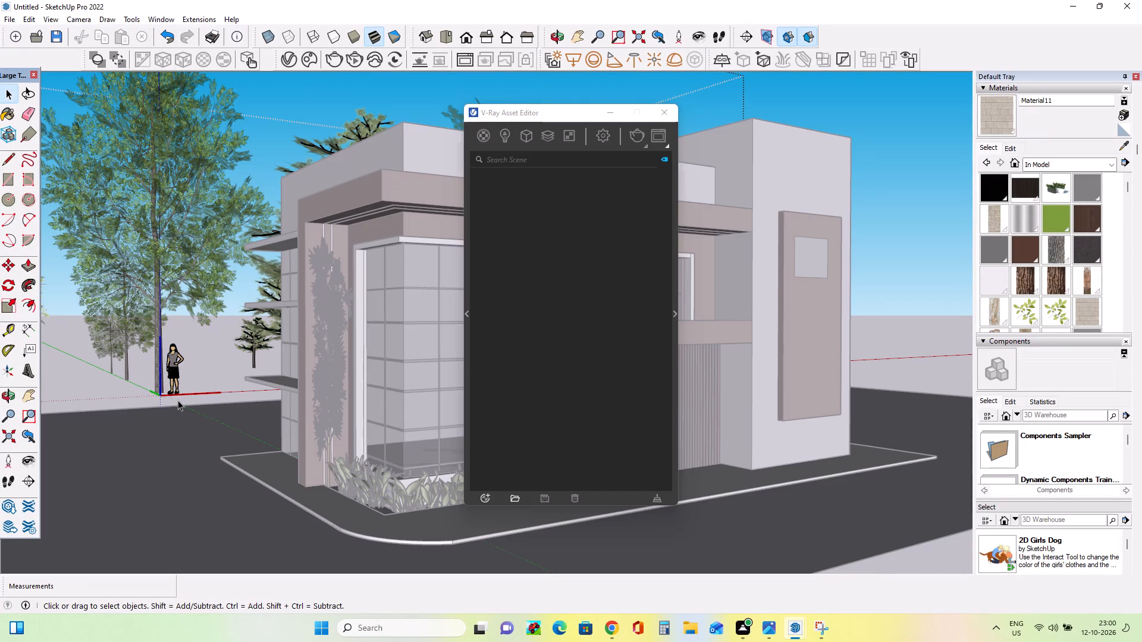
pyautogui.click(172, 371)
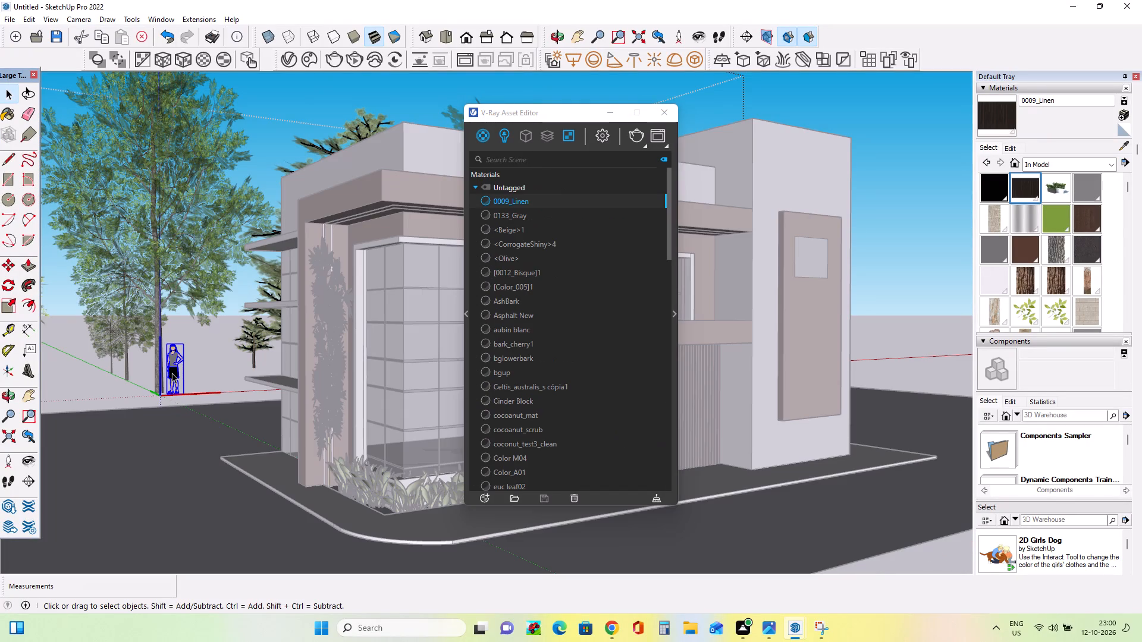
pyautogui.press('Delete')
# Enable custom orientation for the V-Ray SunLight and set its vertical angle to about 35.9.
pyautogui.click(502, 142)
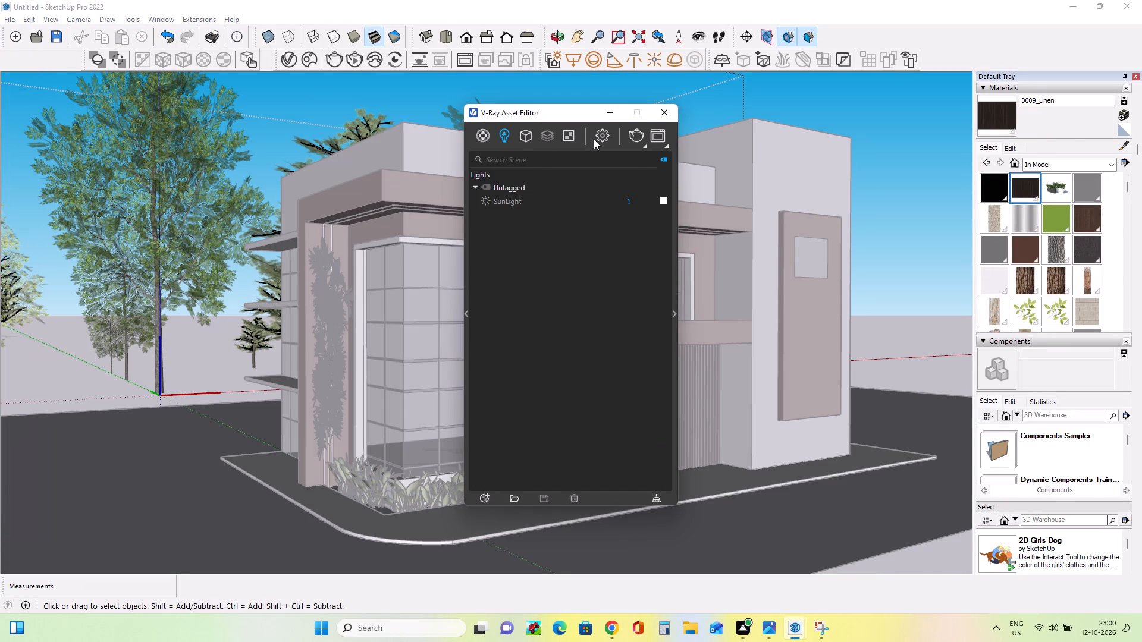
pyautogui.click(516, 204)
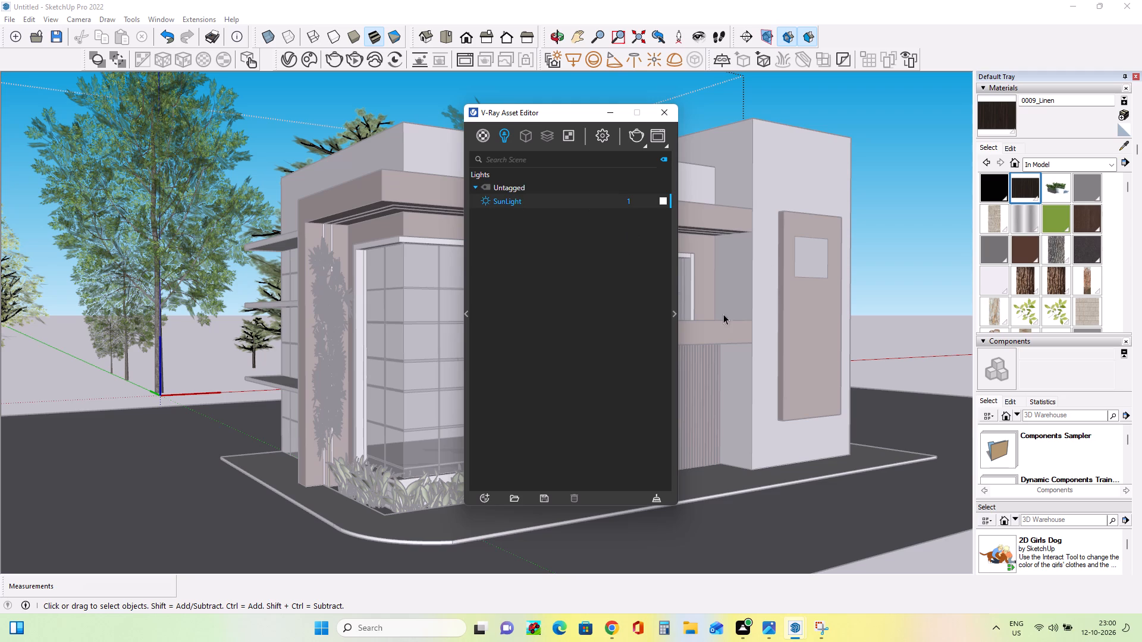
pyautogui.click(674, 314)
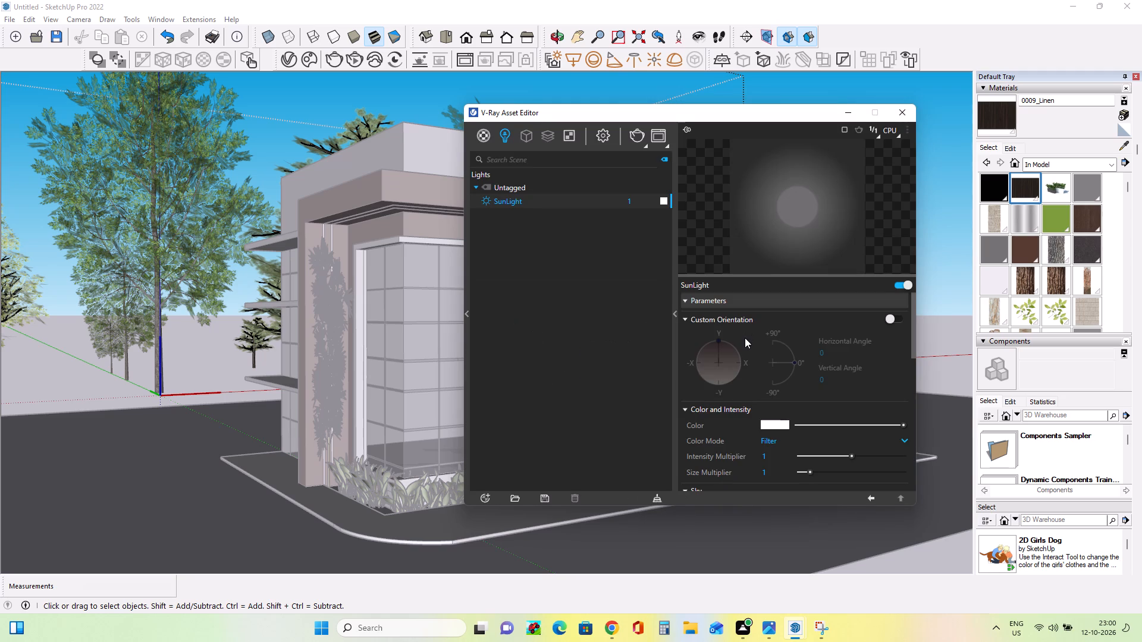
pyautogui.click(898, 320)
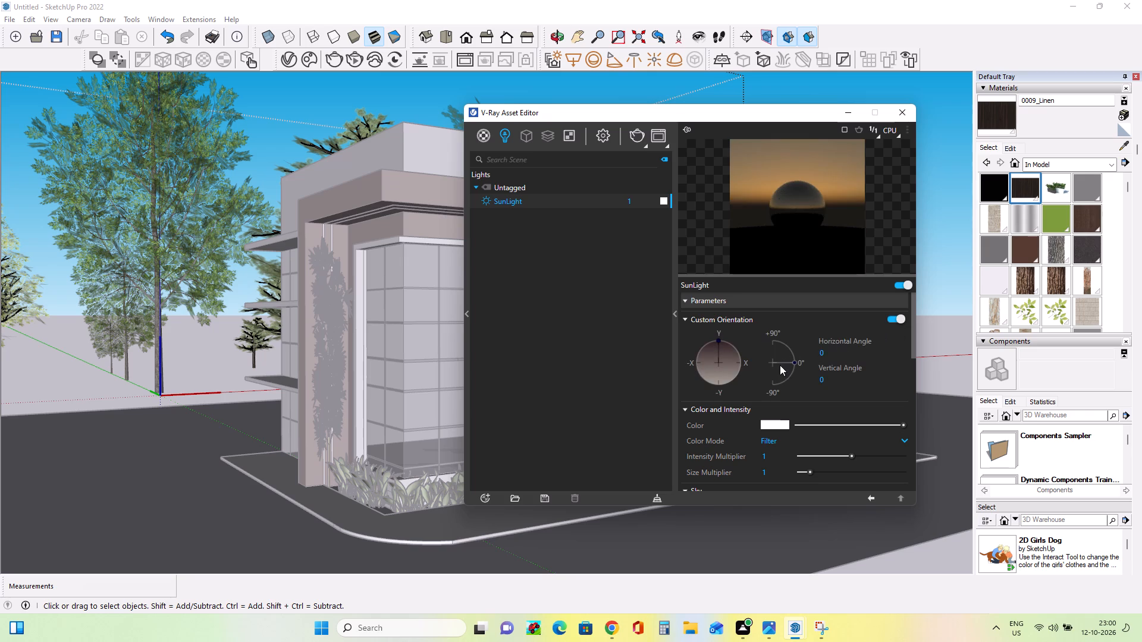
pyautogui.moveTo(800, 360); pyautogui.dragTo(789, 341)
pyautogui.moveTo(801, 363); pyautogui.dragTo(793, 346)
pyautogui.moveTo(801, 364); pyautogui.dragTo(798, 344)
pyautogui.moveTo(798, 364); pyautogui.dragTo(798, 334)
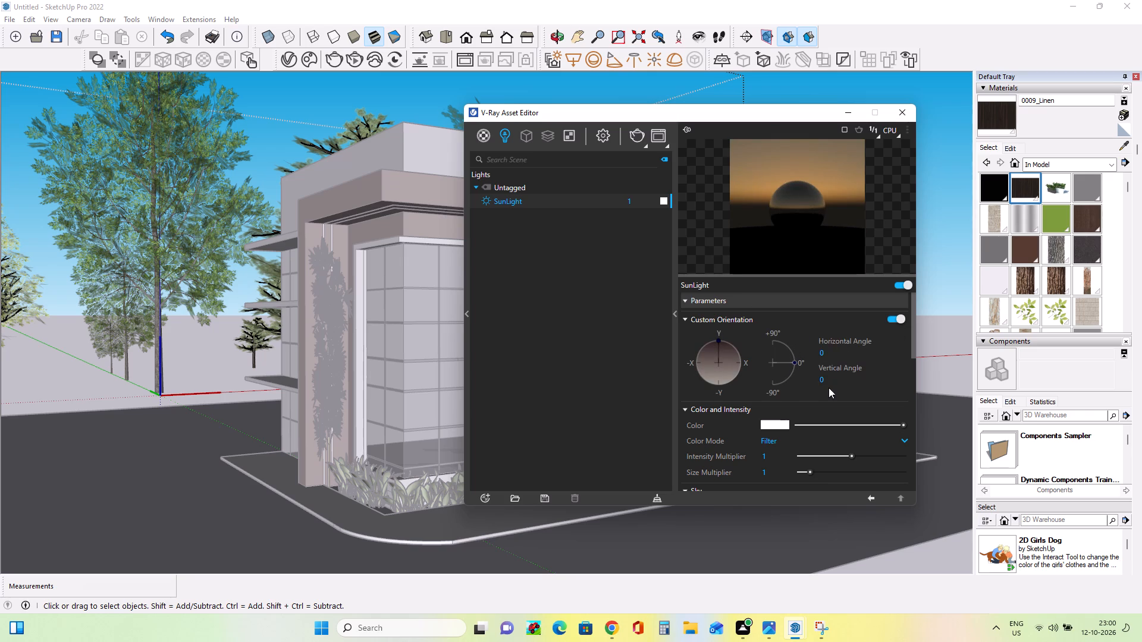
pyautogui.click(829, 379)
pyautogui.click(798, 360)
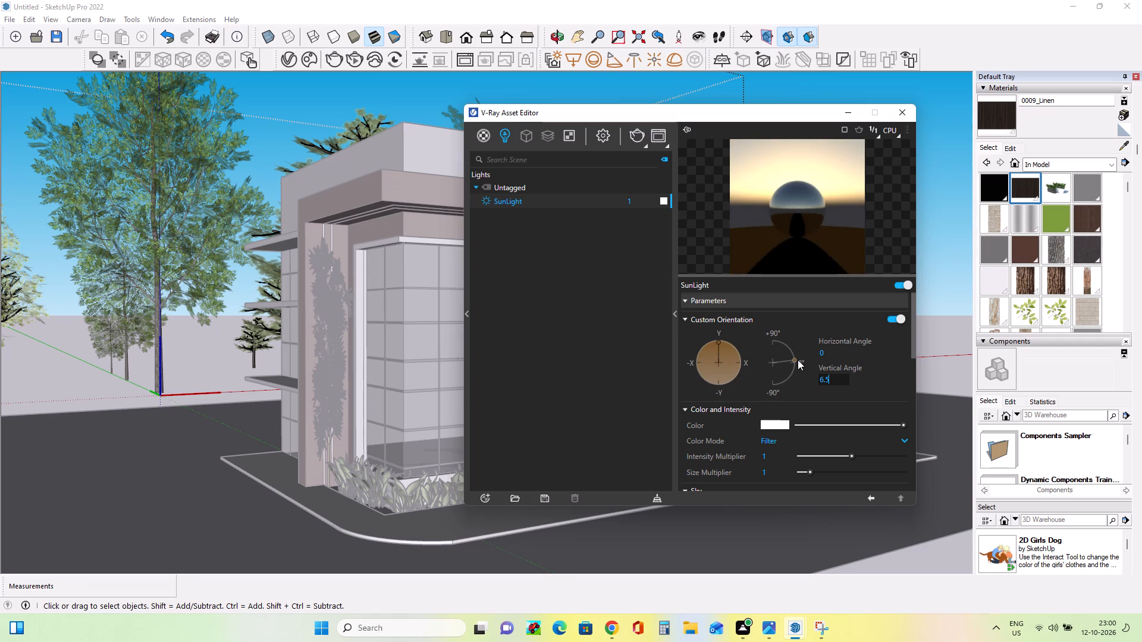
pyautogui.click(792, 350)
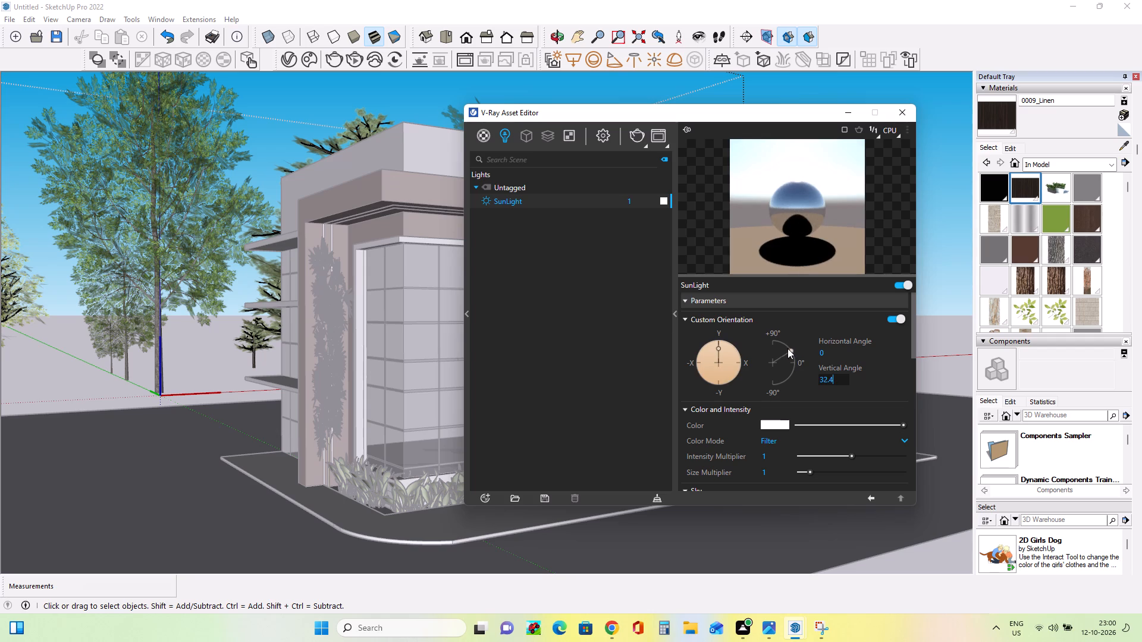
pyautogui.click(790, 349)
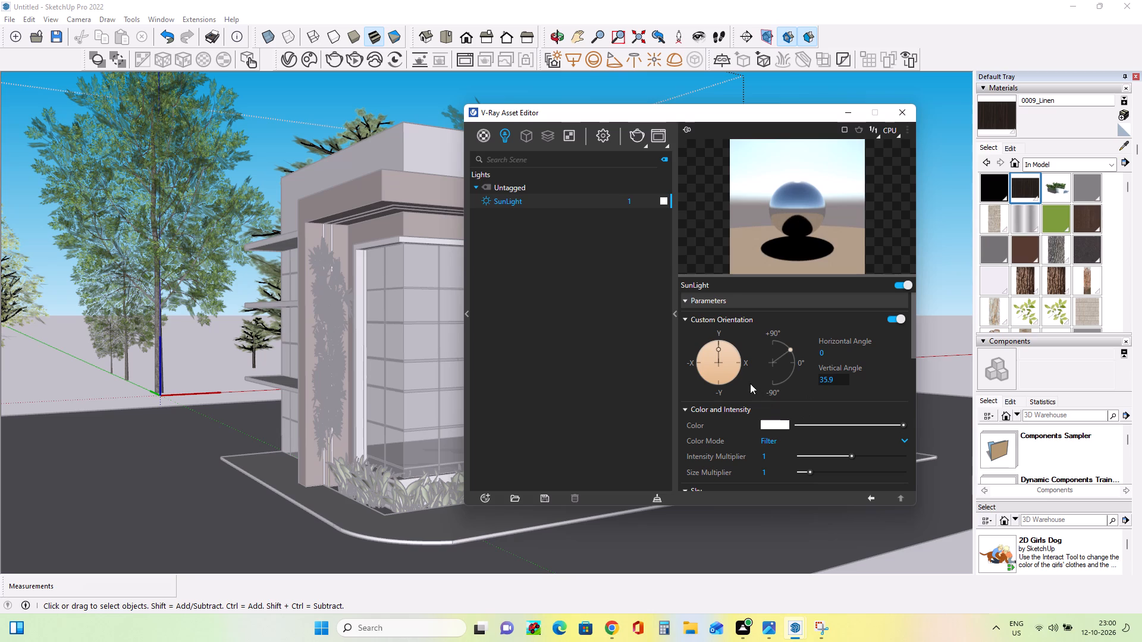
# Rotate the SunLight's horizontal angle to about 234.4.
pyautogui.moveTo(721, 342); pyautogui.dragTo(711, 386)
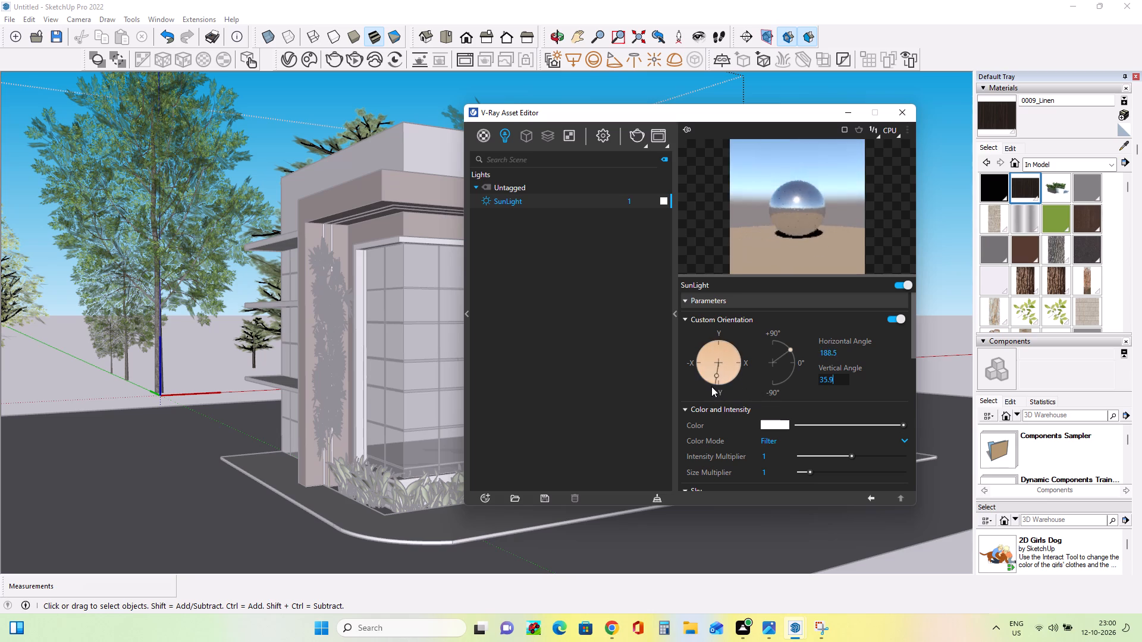
pyautogui.moveTo(711, 386); pyautogui.dragTo(699, 376)
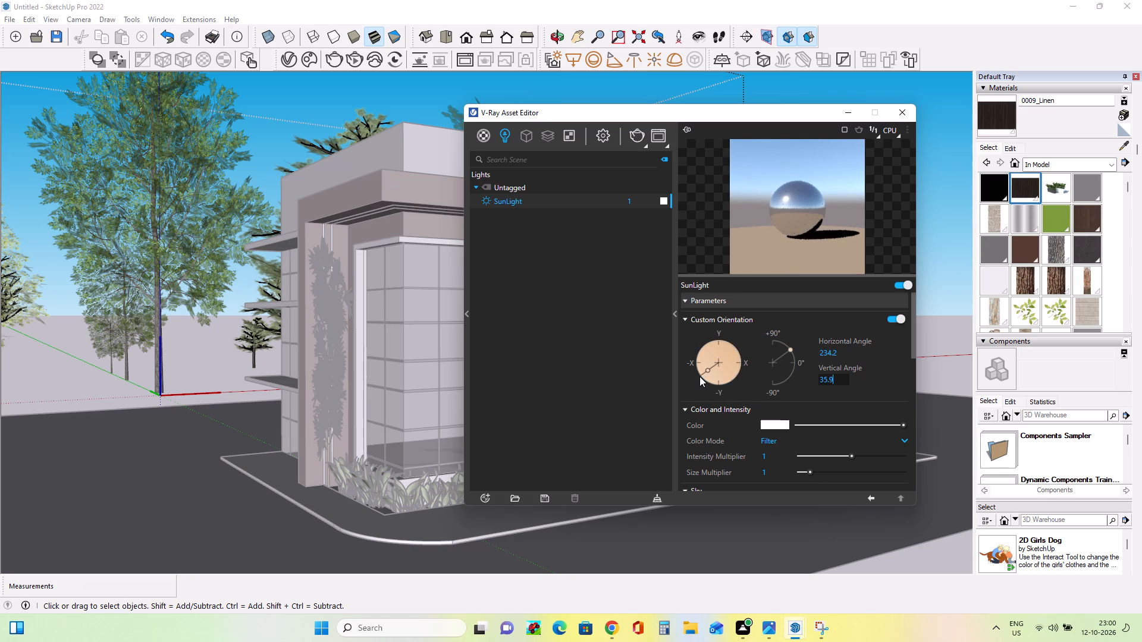
pyautogui.moveTo(699, 376); pyautogui.dragTo(699, 376)
pyautogui.moveTo(699, 376); pyautogui.dragTo(702, 375)
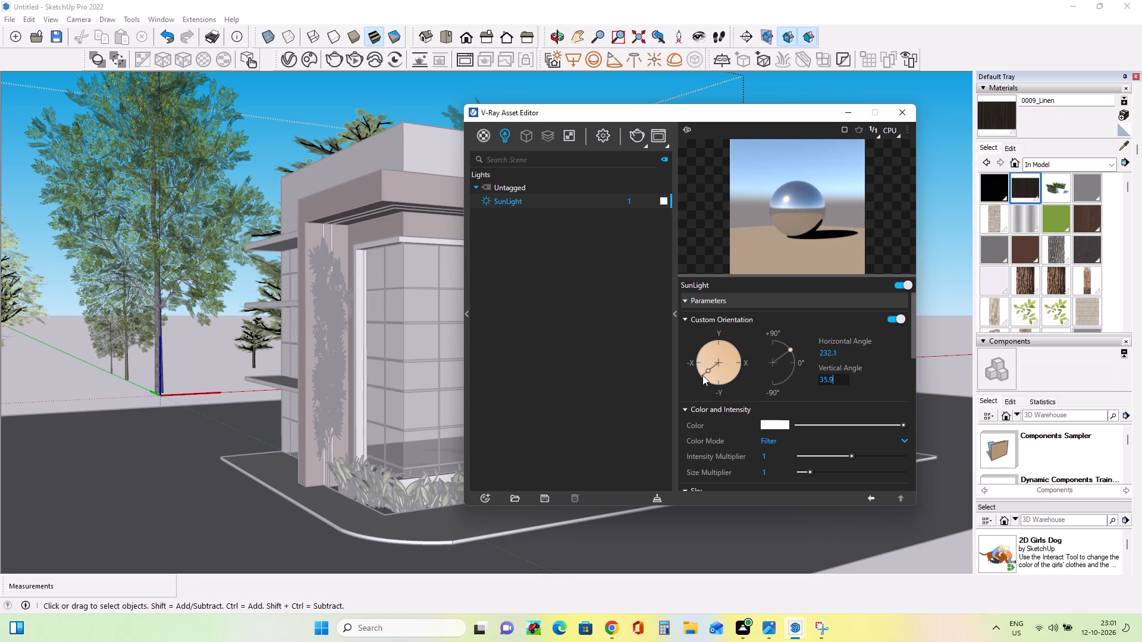
pyautogui.moveTo(702, 375); pyautogui.dragTo(702, 374)
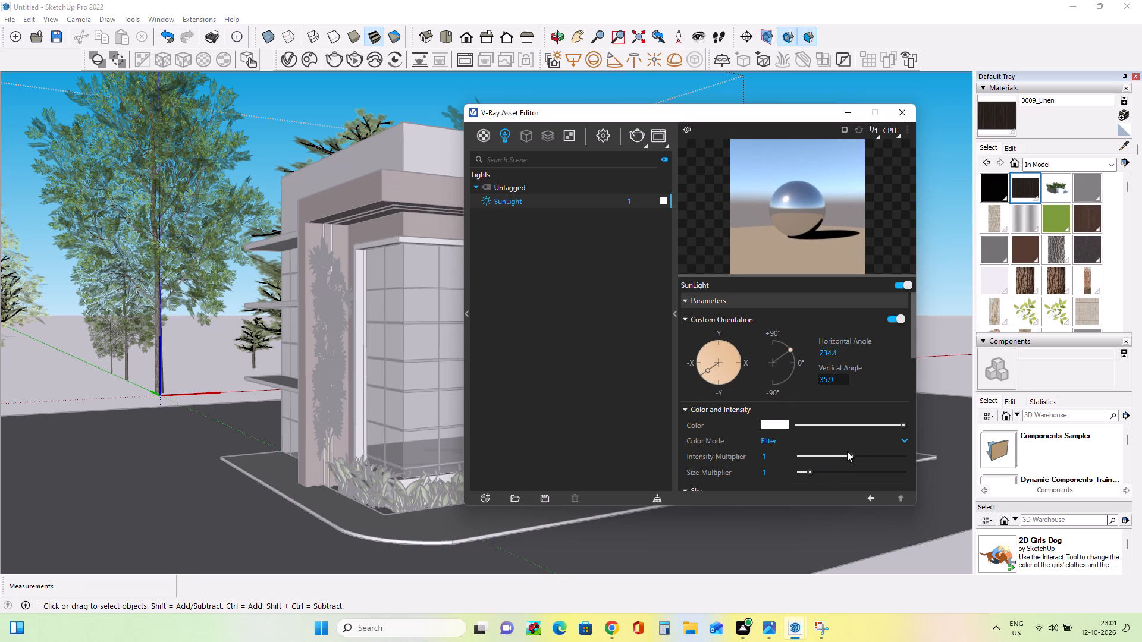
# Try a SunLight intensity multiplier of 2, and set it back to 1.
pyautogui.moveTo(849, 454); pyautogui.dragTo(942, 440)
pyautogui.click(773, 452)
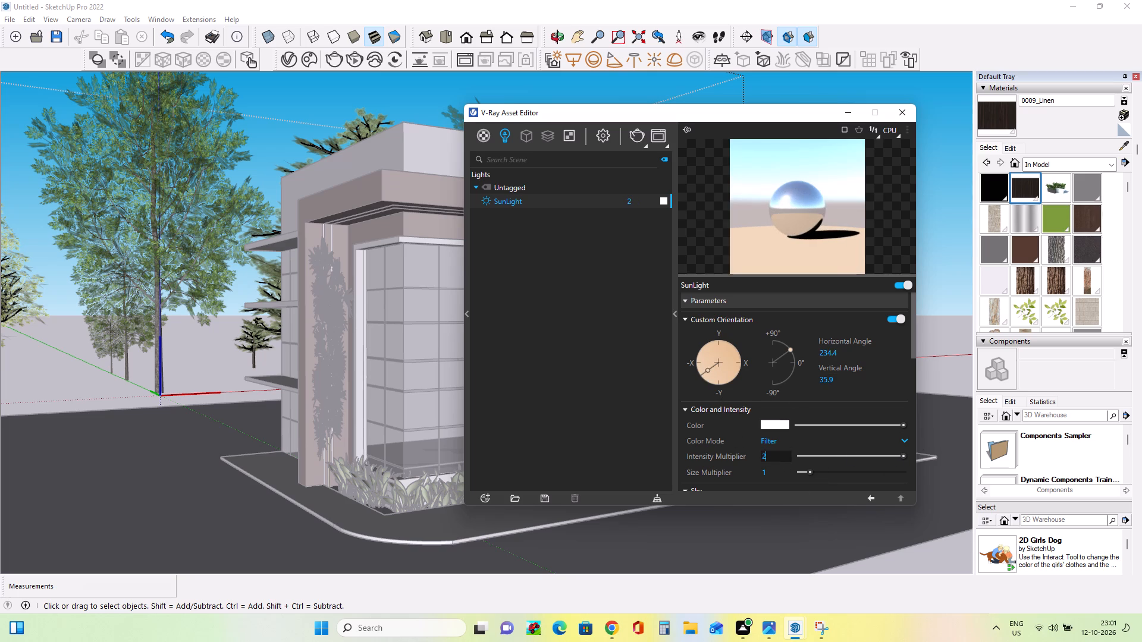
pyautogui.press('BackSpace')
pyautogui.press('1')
# Set the SunLight's size multiplier to 5.
pyautogui.click(775, 471)
pyautogui.press('BackSpace')
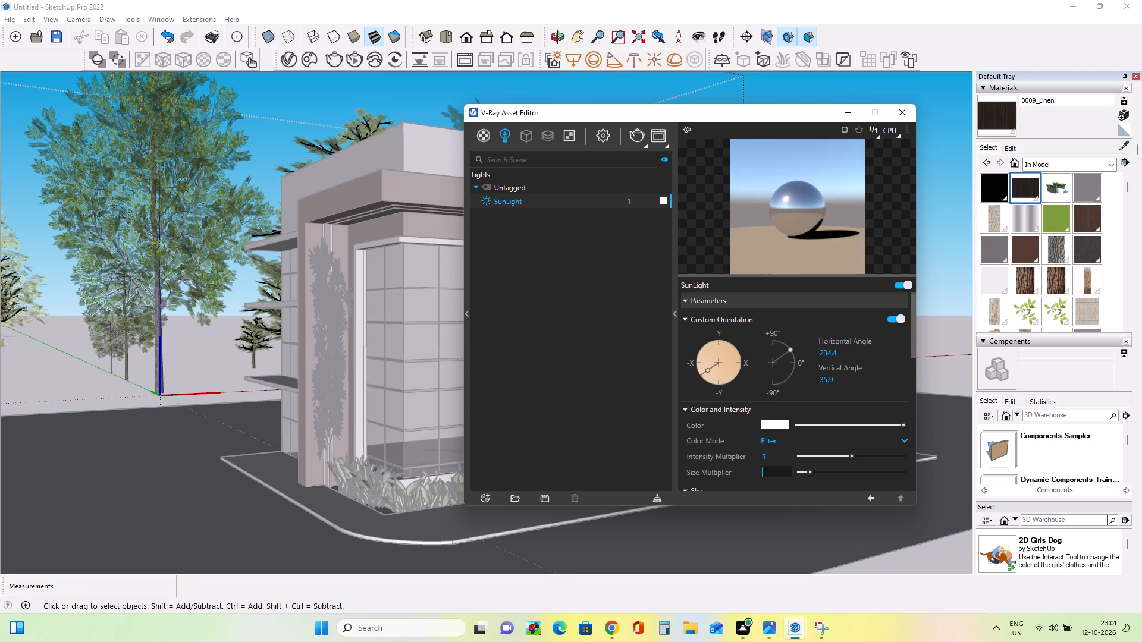
pyautogui.press('5')
# Add a Light Mix render element and group it by Group Instances.
pyautogui.click(546, 134)
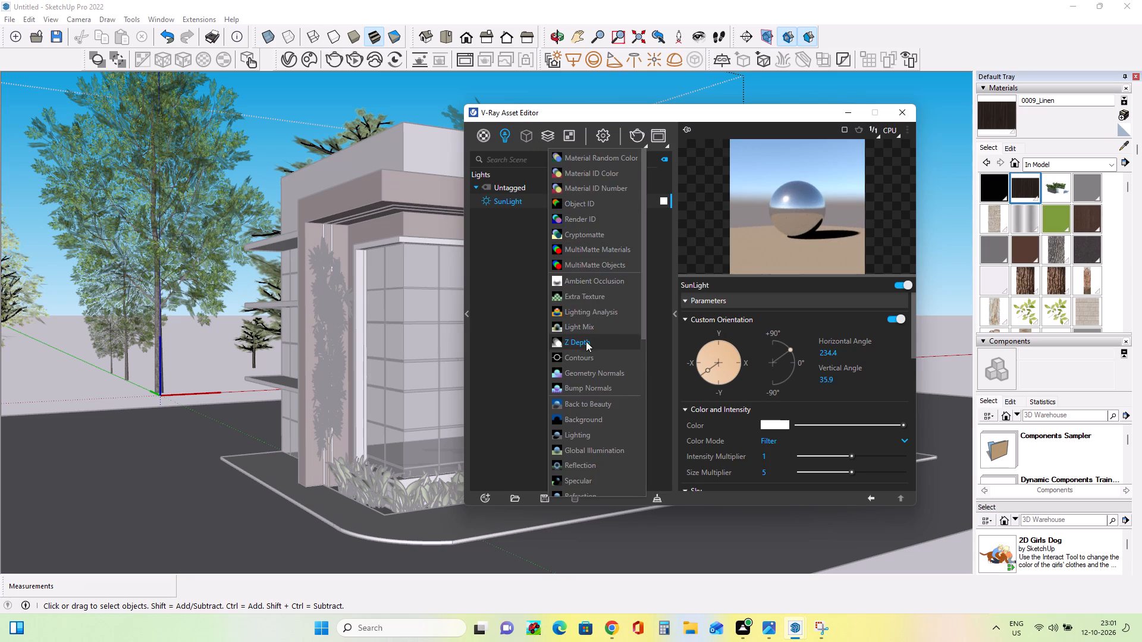
pyautogui.click(593, 322)
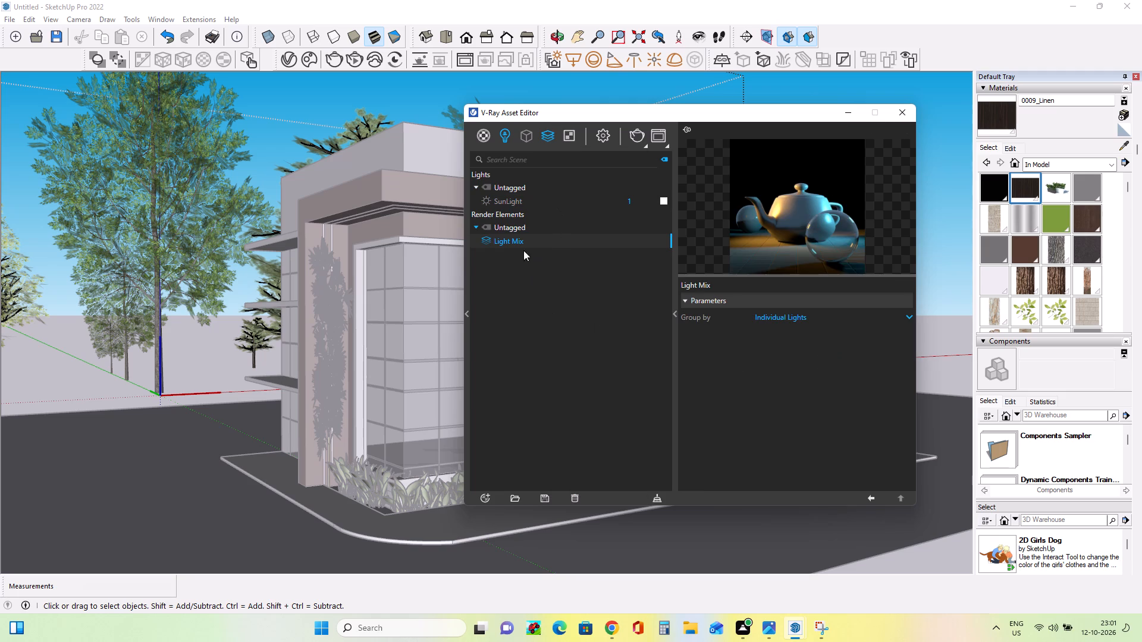
pyautogui.click(748, 317)
pyautogui.click(778, 317)
pyautogui.click(798, 353)
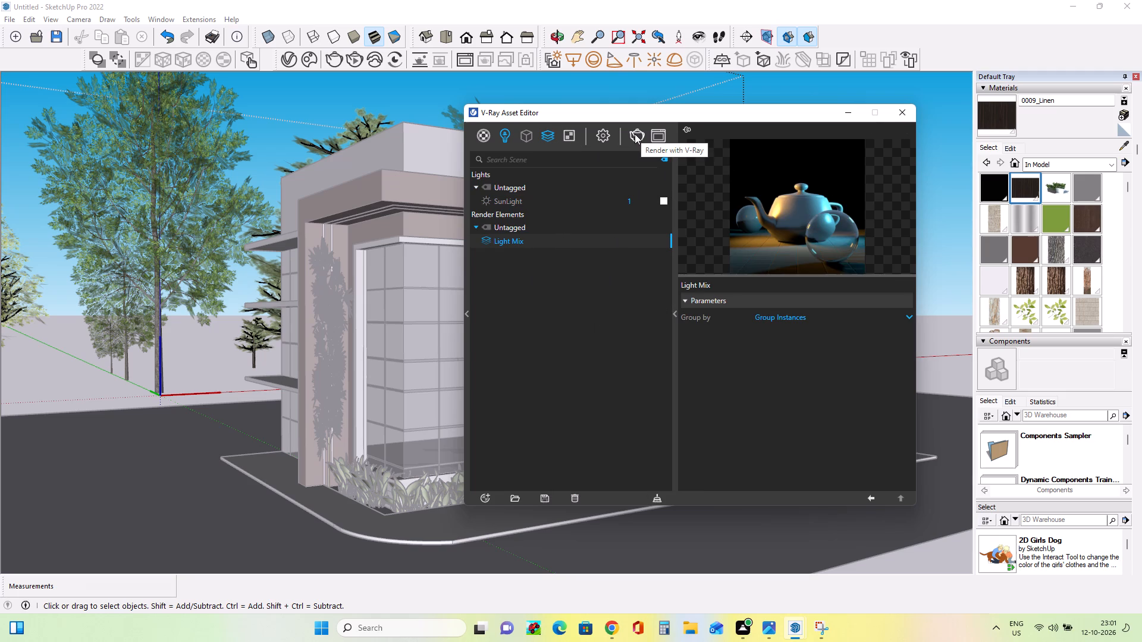
# Exit the group being edited and start a V-Ray render of the building exterior.
pyautogui.click(335, 104)
pyautogui.doubleClick(324, 100)
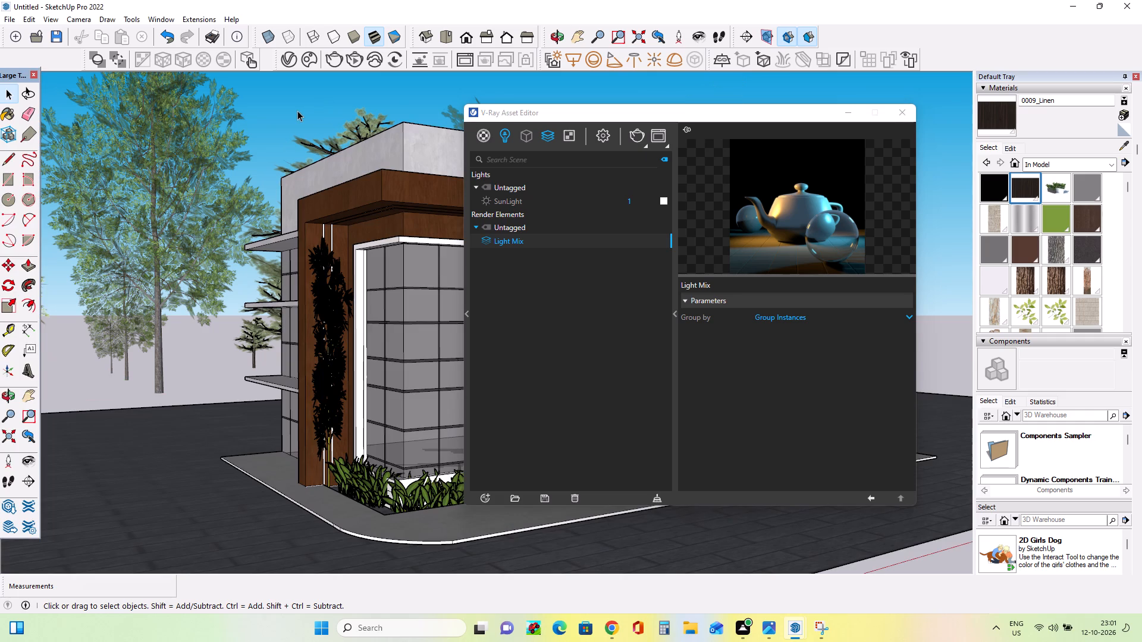
pyautogui.click(641, 137)
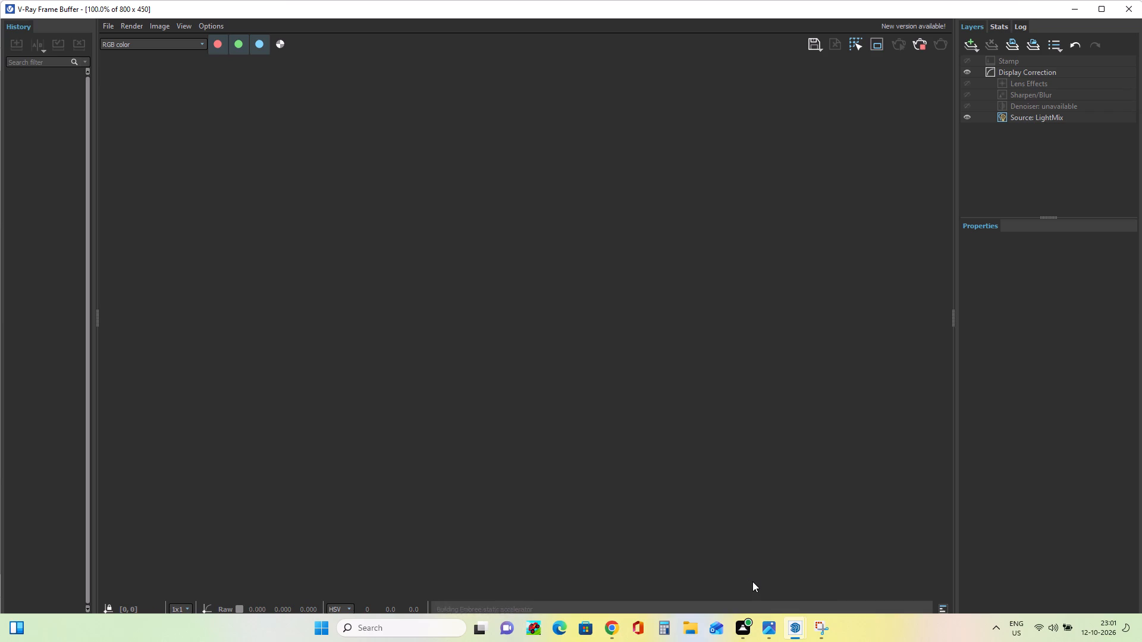
pyautogui.click(744, 633)
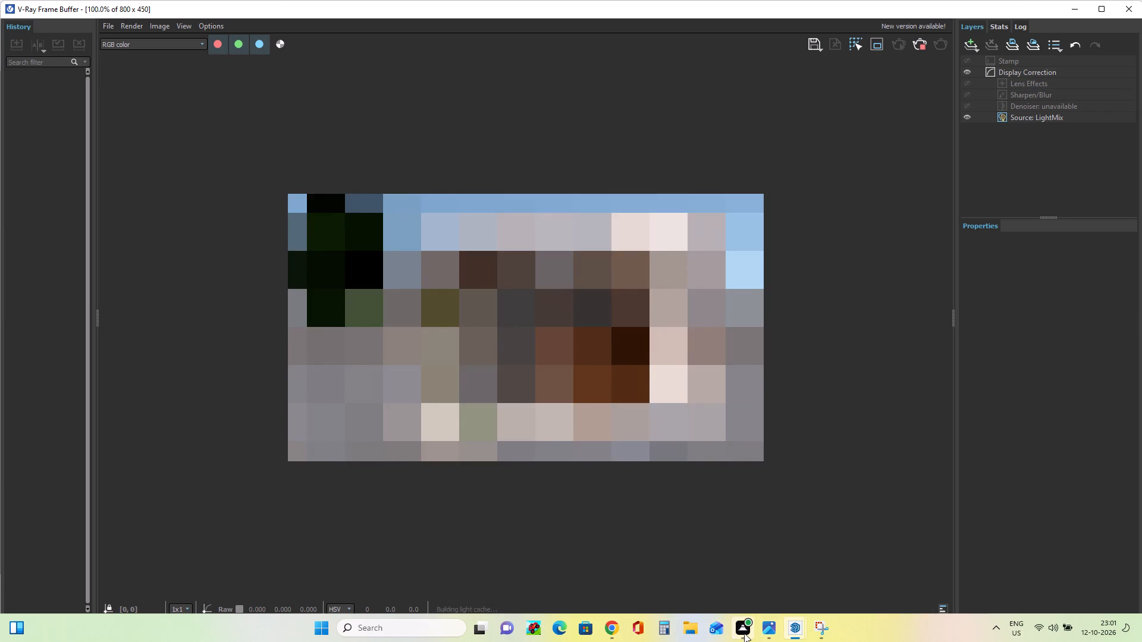
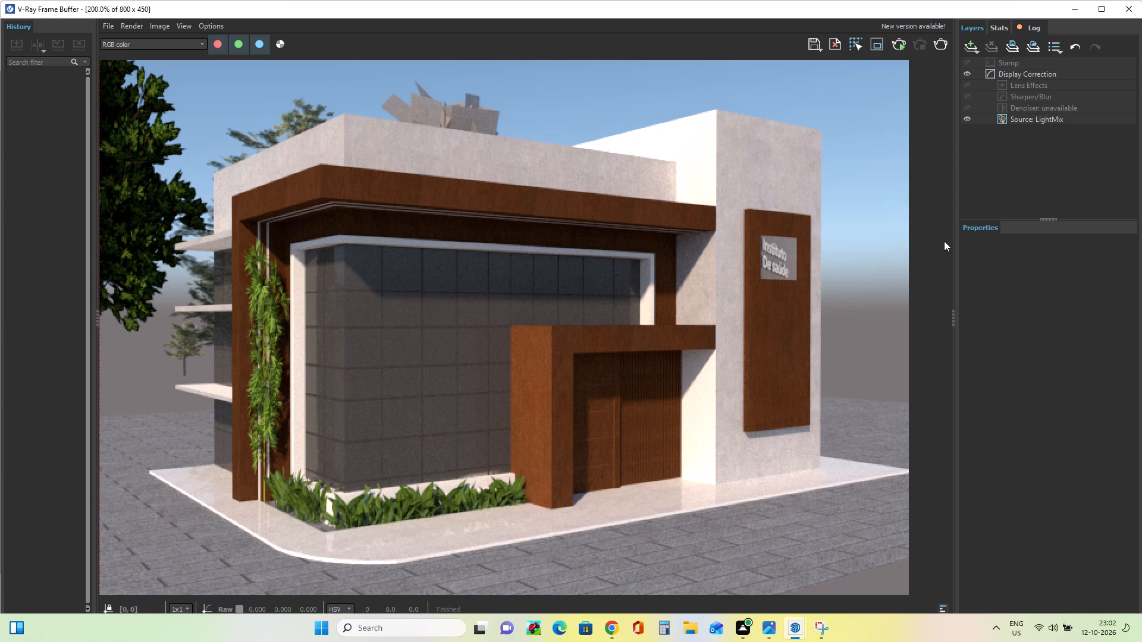
# Open the tree component for editing and delete the tree showing above the building's flat roof.
pyautogui.click(1076, 7)
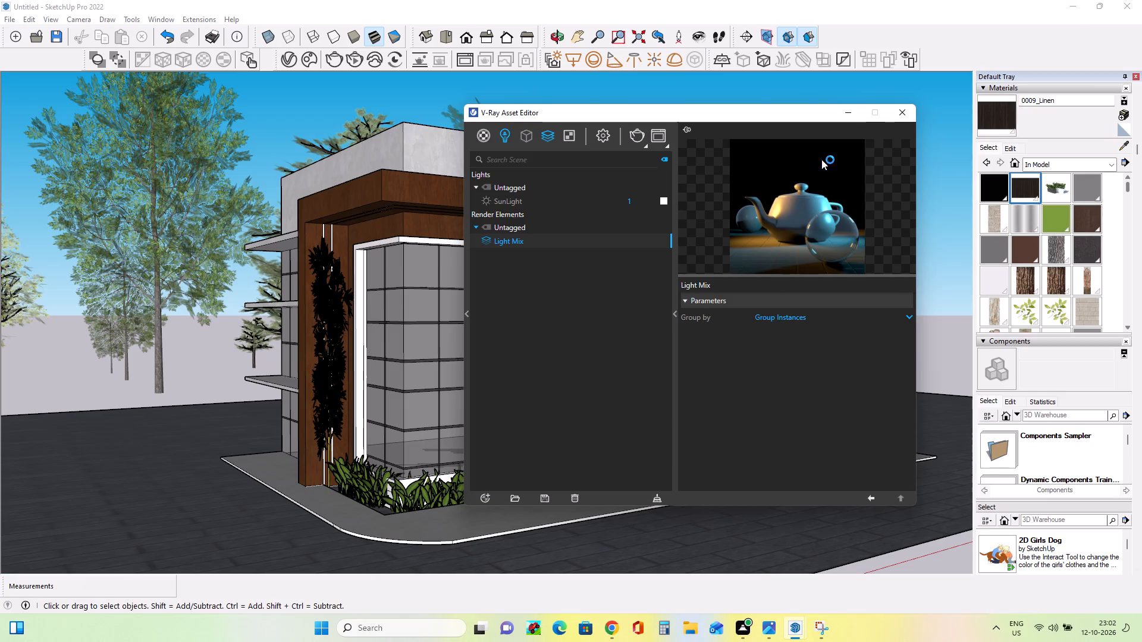
pyautogui.click(854, 112)
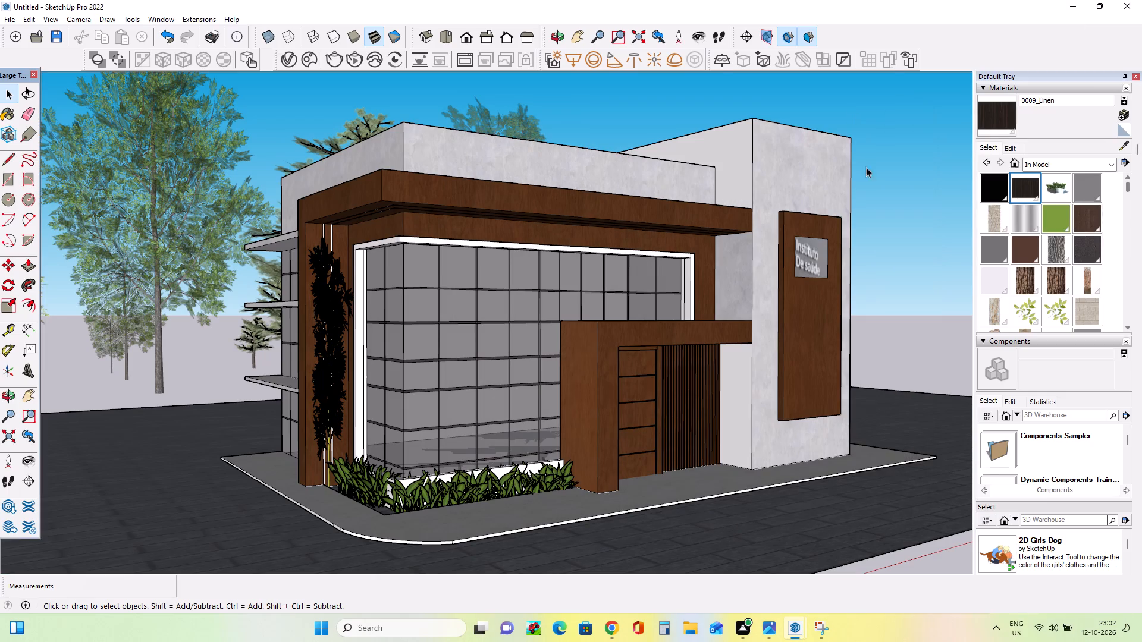
pyautogui.click(505, 119)
pyautogui.rightClick(512, 120)
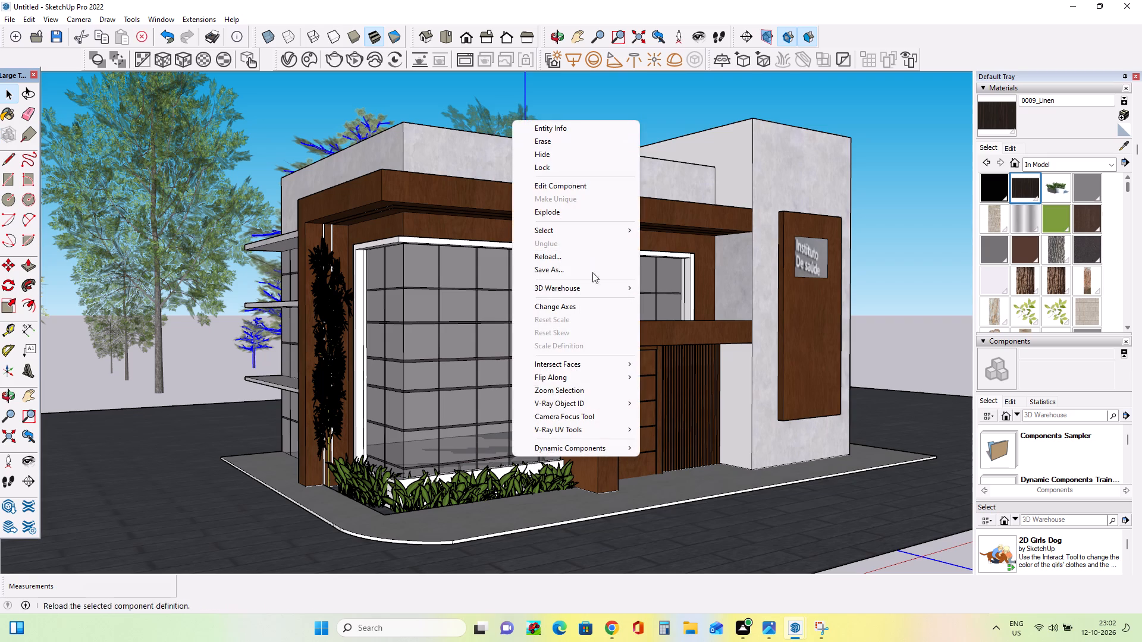
pyautogui.click(575, 188)
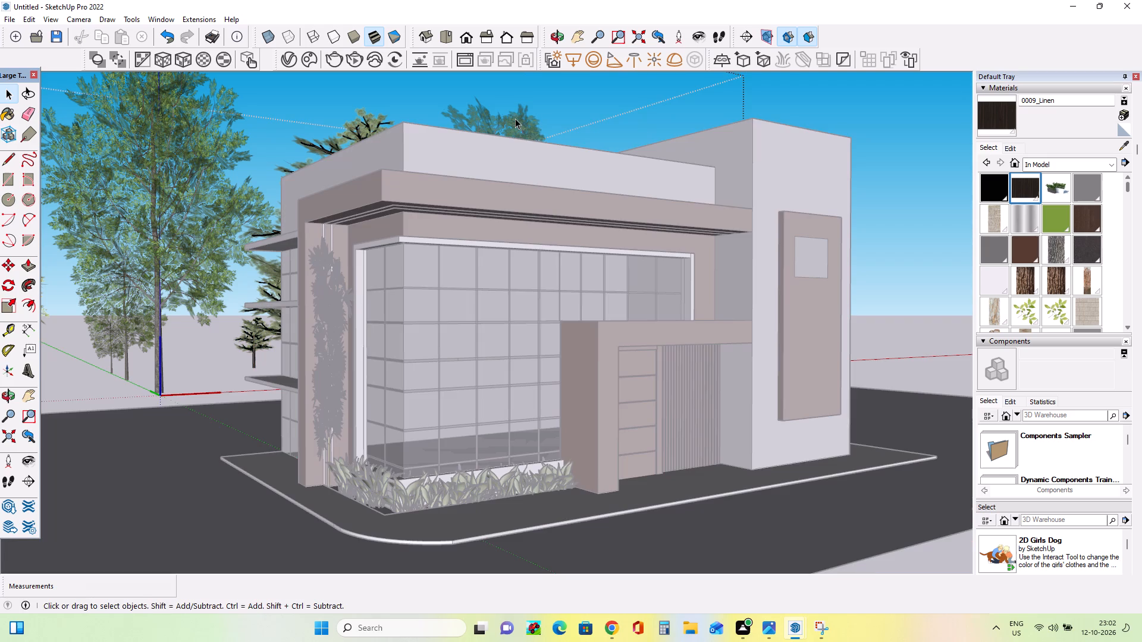
pyautogui.click(515, 119)
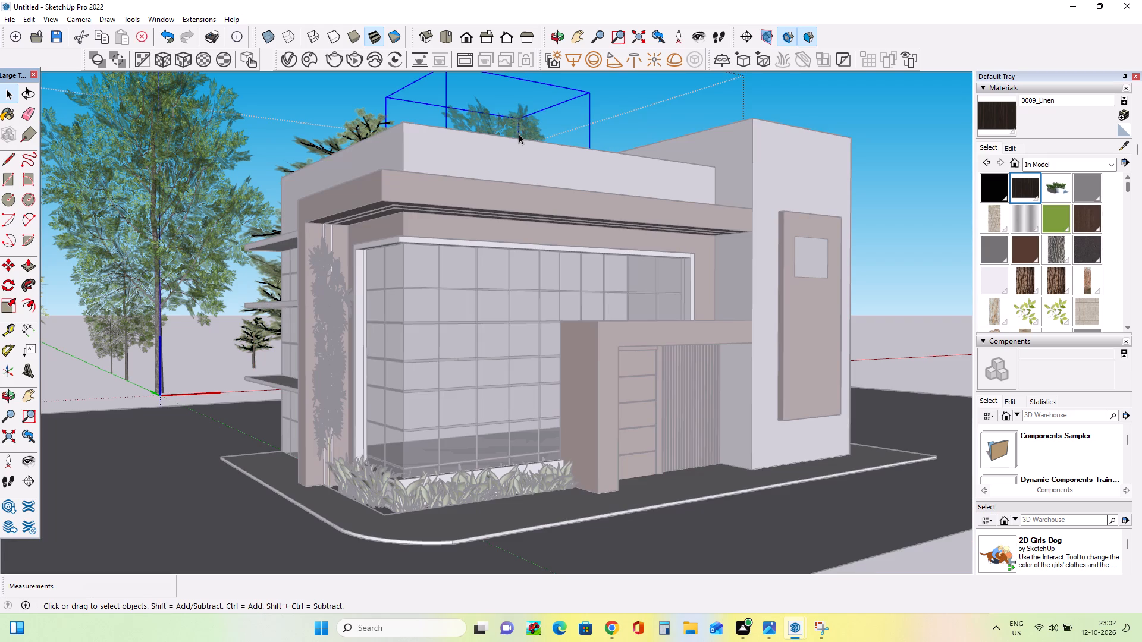
pyautogui.press('Delete')
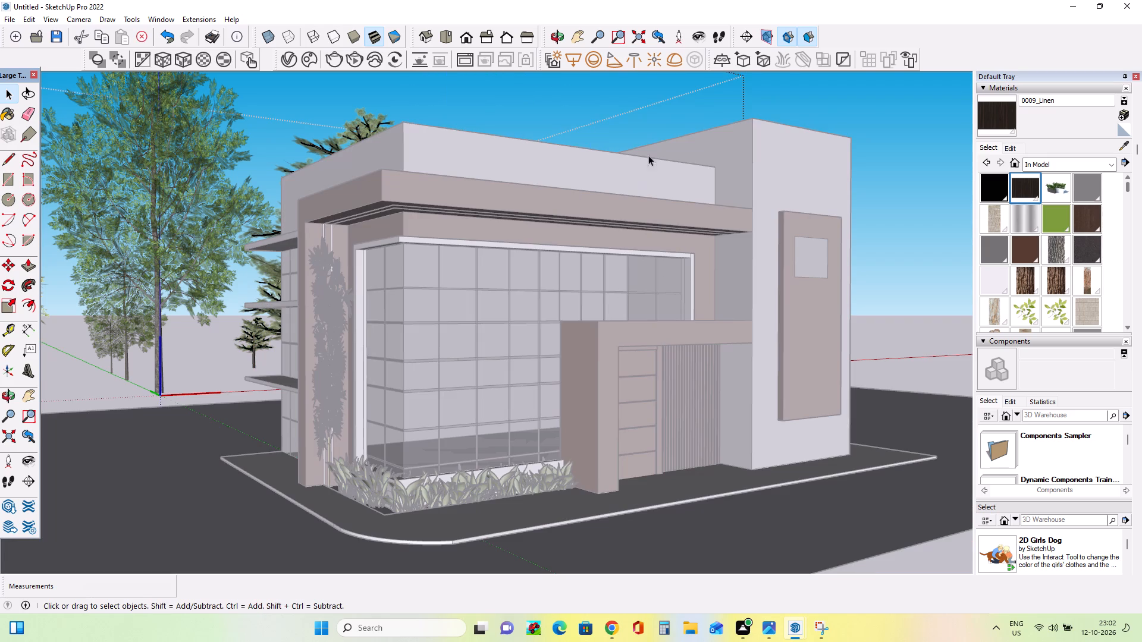
pyautogui.doubleClick(917, 111)
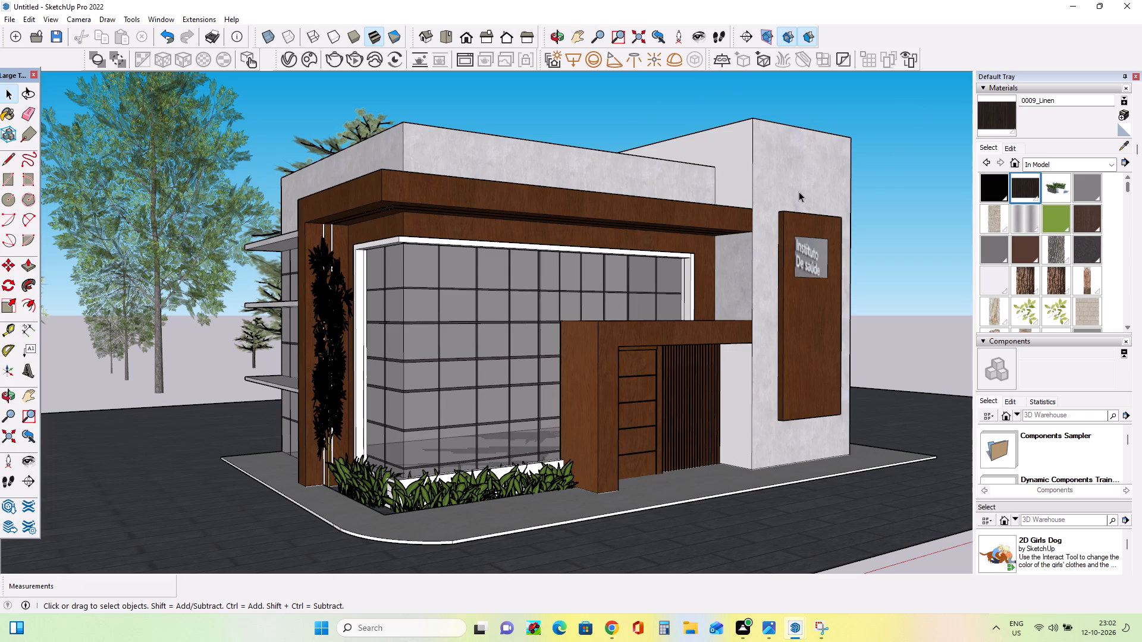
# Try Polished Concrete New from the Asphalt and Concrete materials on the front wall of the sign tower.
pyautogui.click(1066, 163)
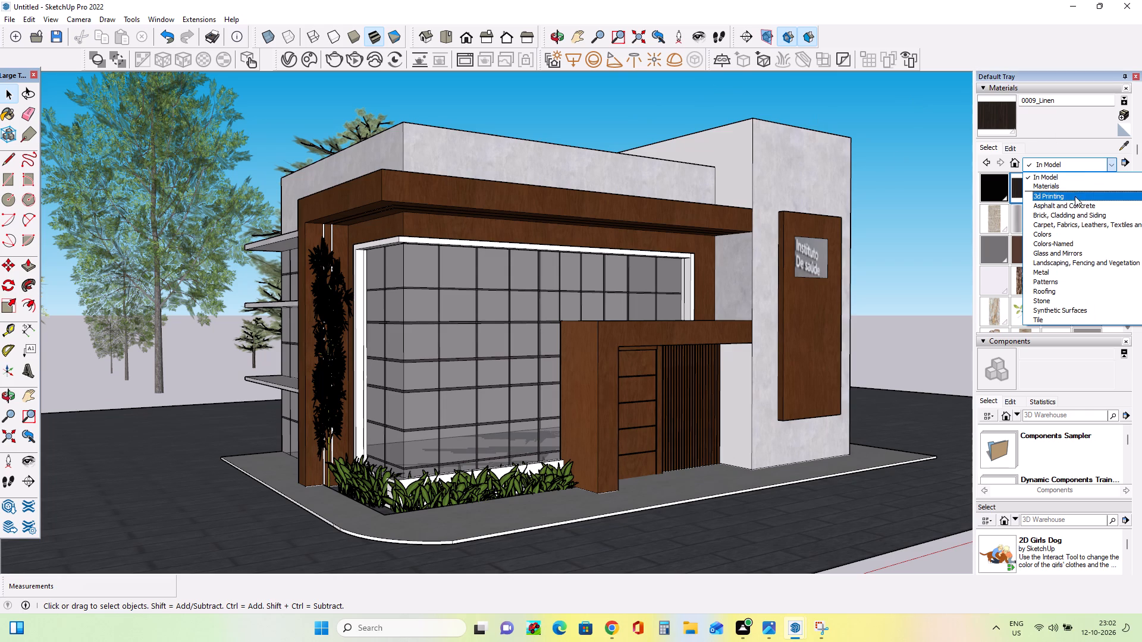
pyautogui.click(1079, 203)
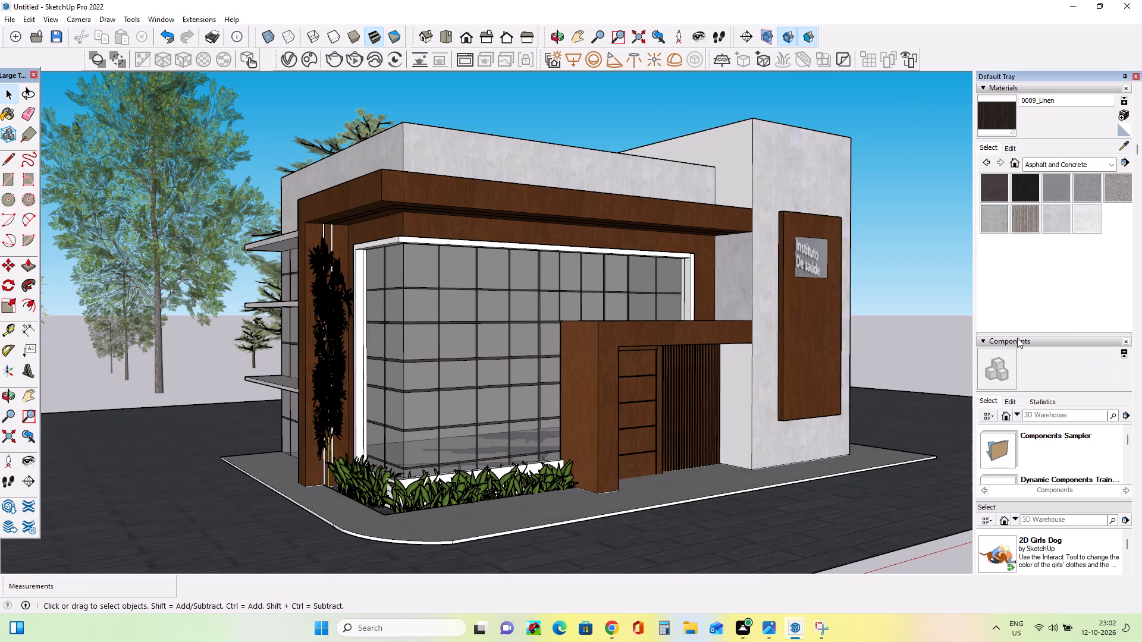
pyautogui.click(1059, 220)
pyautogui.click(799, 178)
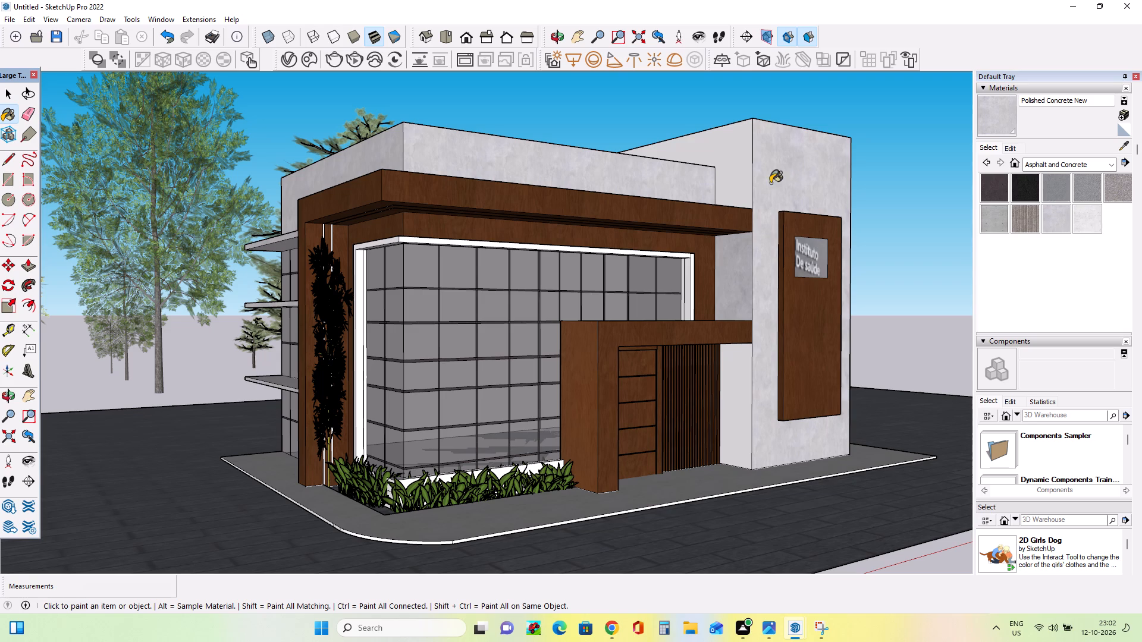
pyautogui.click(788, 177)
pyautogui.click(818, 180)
# Paint the sign tower's front wall with Concrete Aggregate Smoke and check the texture up close.
pyautogui.click(1076, 189)
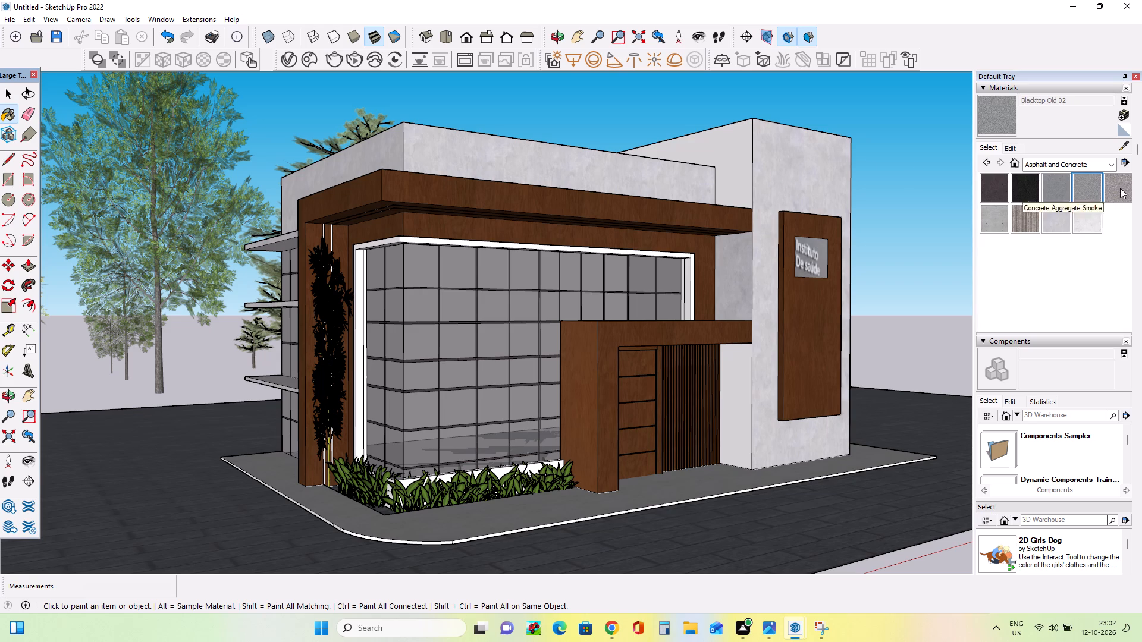
pyautogui.click(1121, 188)
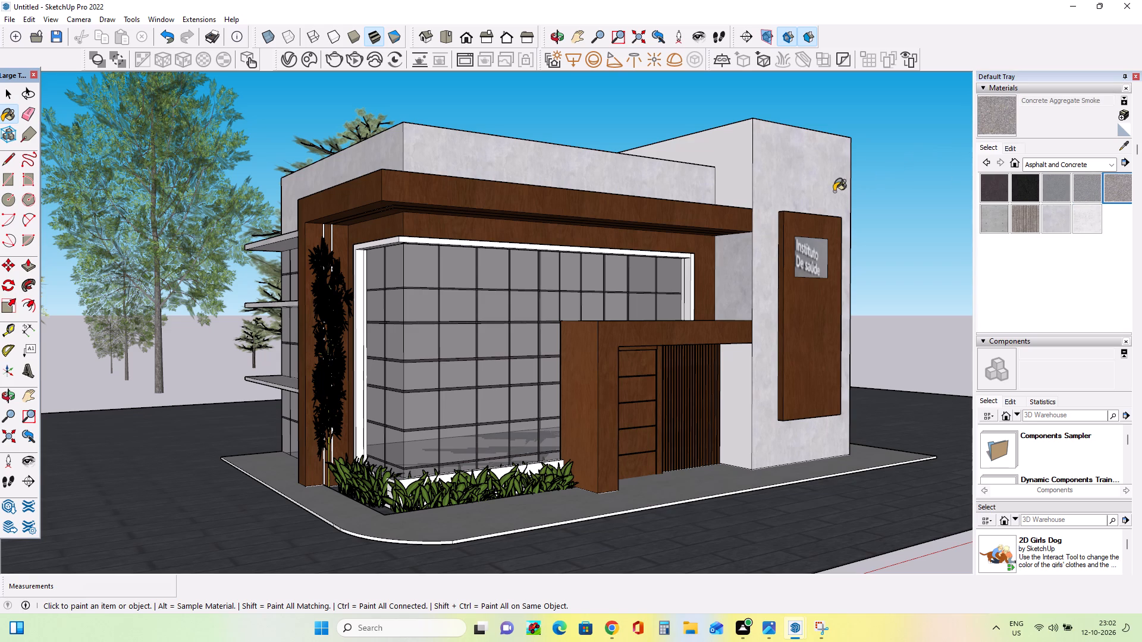
pyautogui.click(789, 191)
pyautogui.scroll(4, 796, 184)
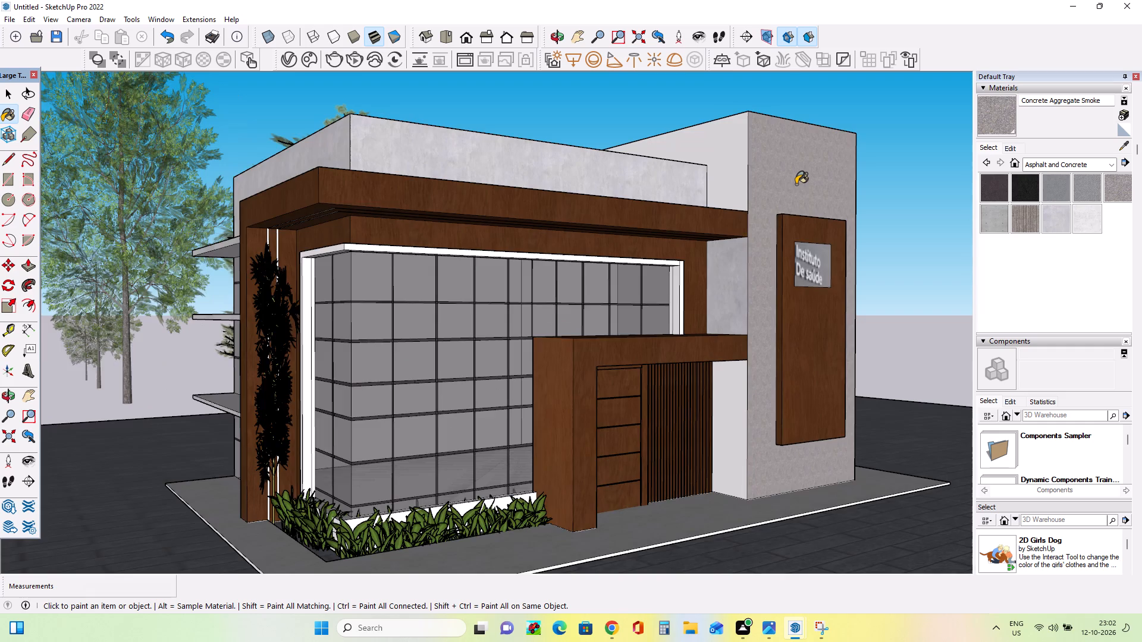
pyautogui.scroll(3, 796, 184)
pyautogui.scroll(-1, 796, 182)
pyautogui.scroll(20, 796, 182)
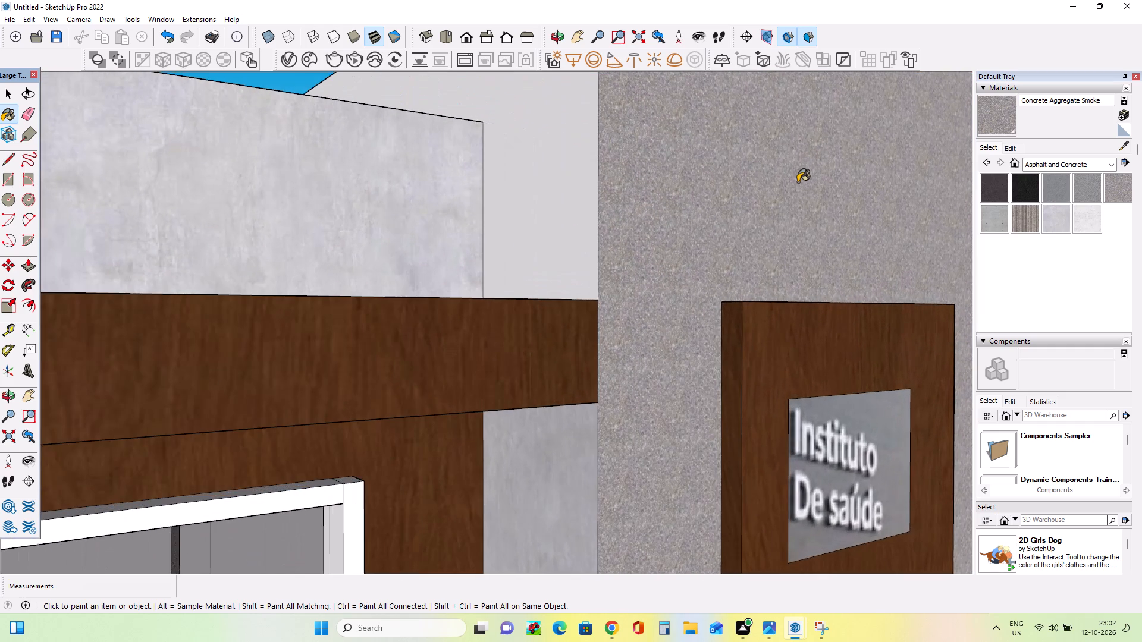
pyautogui.scroll(-19, 798, 182)
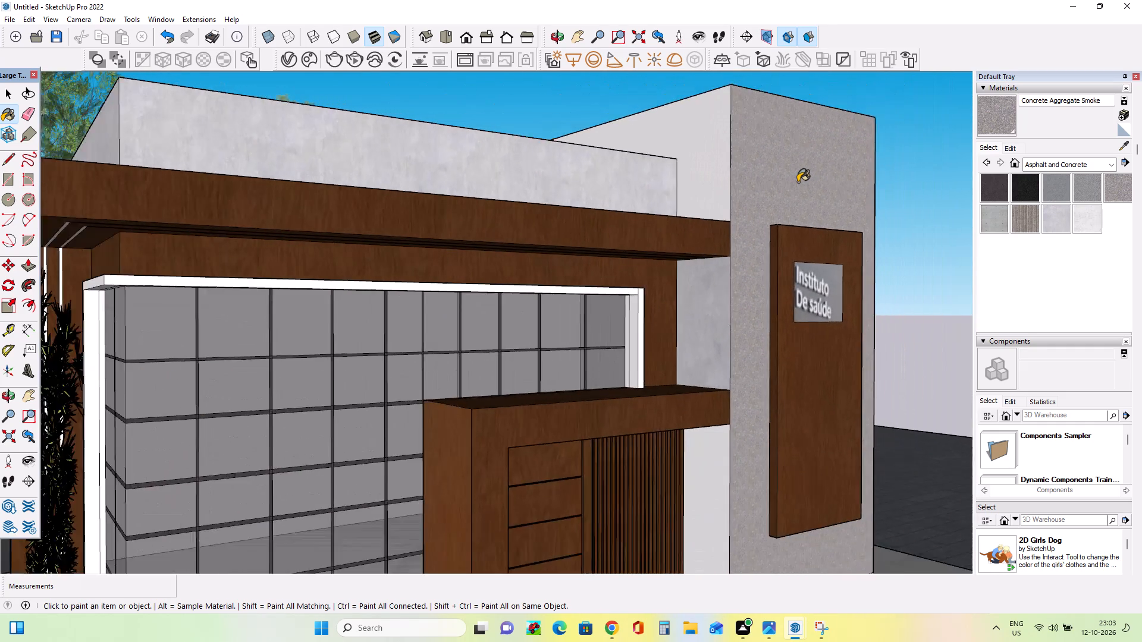
pyautogui.scroll(-3, 798, 182)
# Paint the tower's side wall, including the parts around the entrance canopy, and both roof parapet faces with Concrete Aggregate Smoke.
pyautogui.click(736, 191)
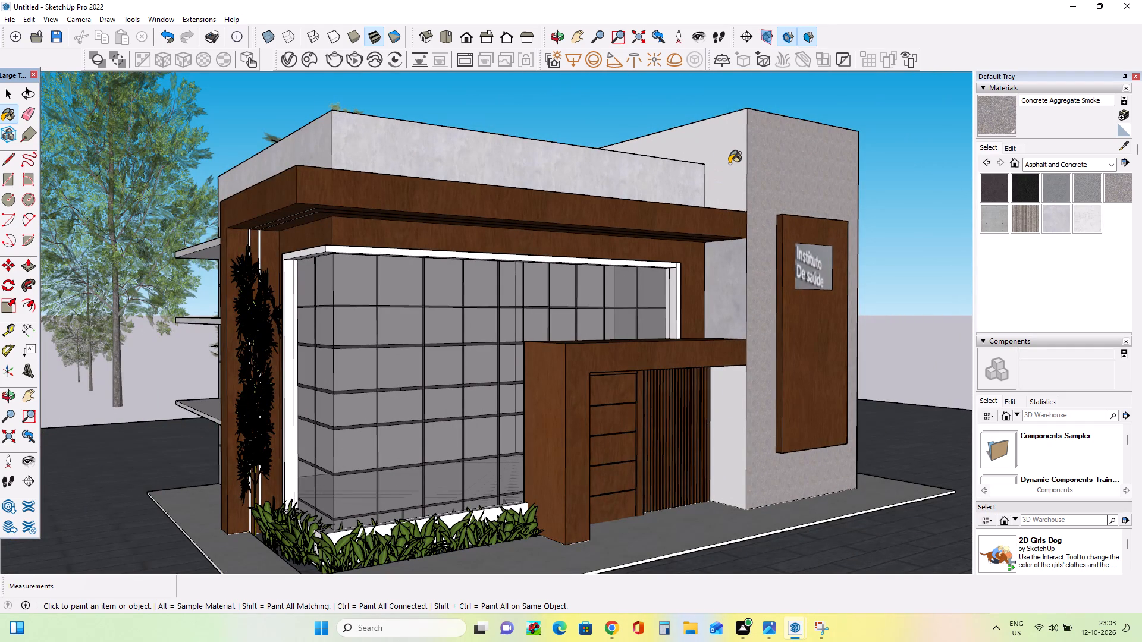
pyautogui.click(730, 163)
pyautogui.click(729, 165)
pyautogui.click(670, 190)
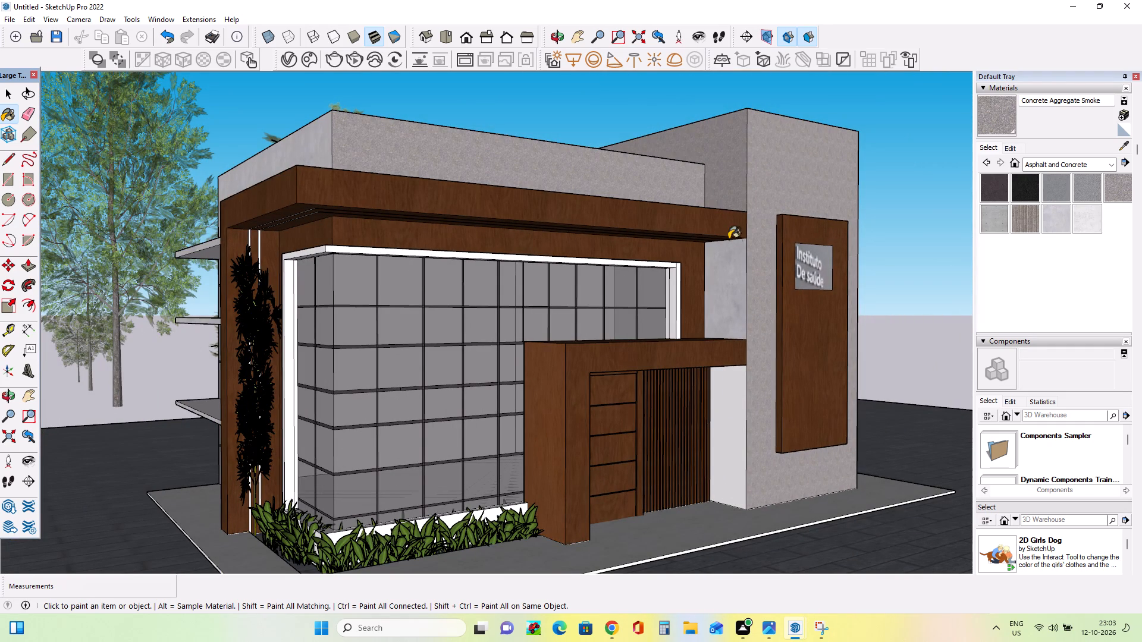
pyautogui.click(730, 258)
pyautogui.click(738, 396)
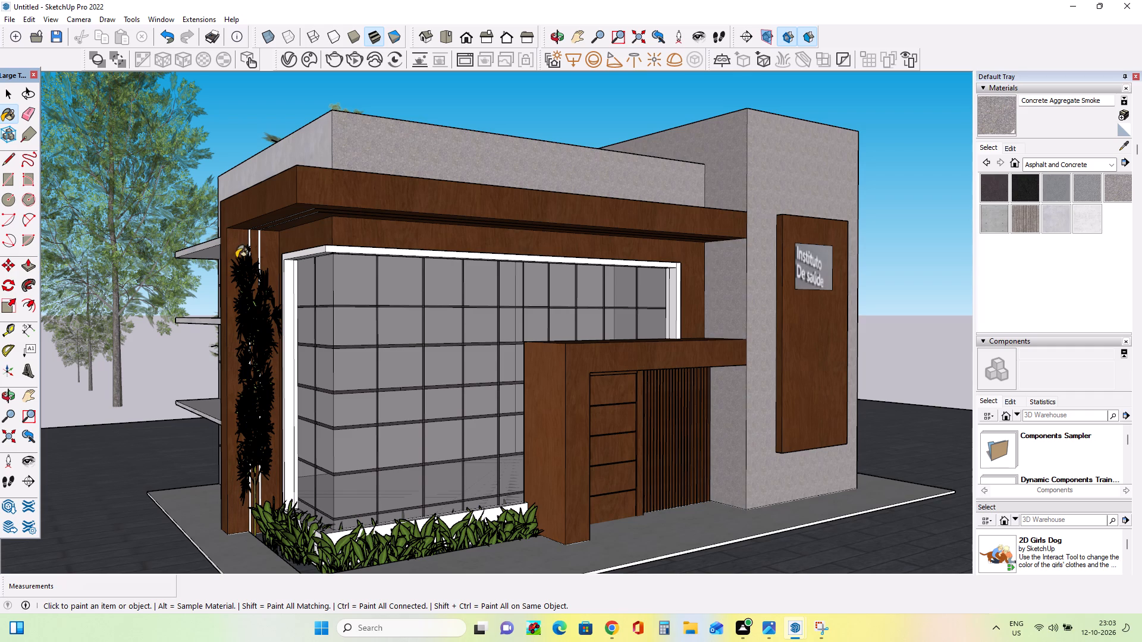
pyautogui.click(278, 162)
# Paint the three projecting slabs on the building's side with Concrete Aggregate Smoke.
pyautogui.scroll(2, 190, 246)
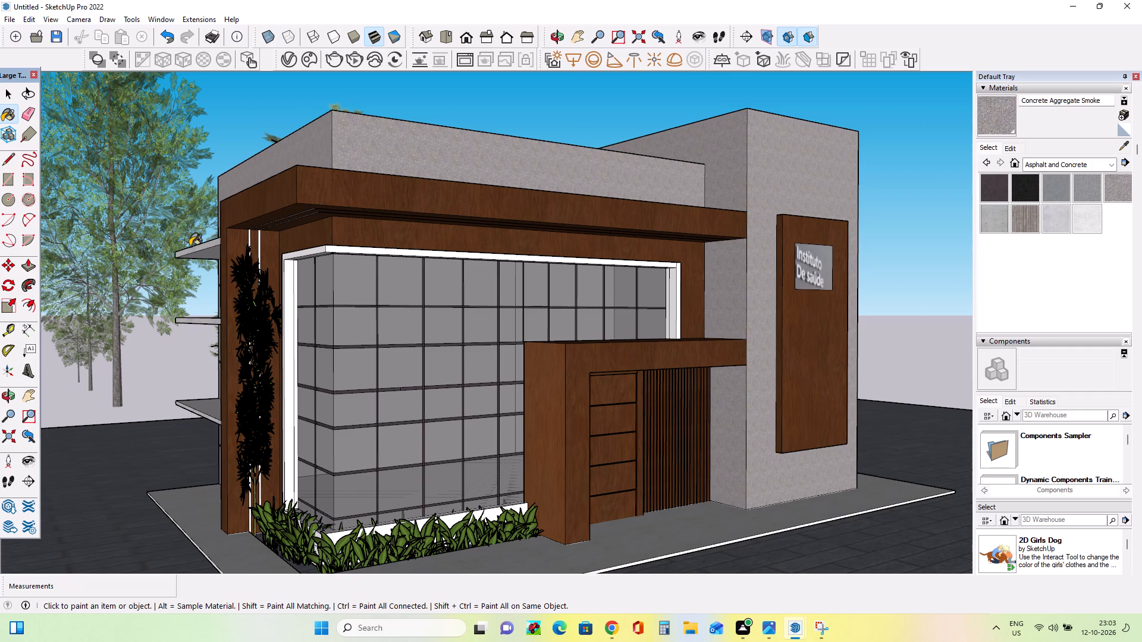
pyautogui.scroll(5, 190, 246)
pyautogui.click(217, 244)
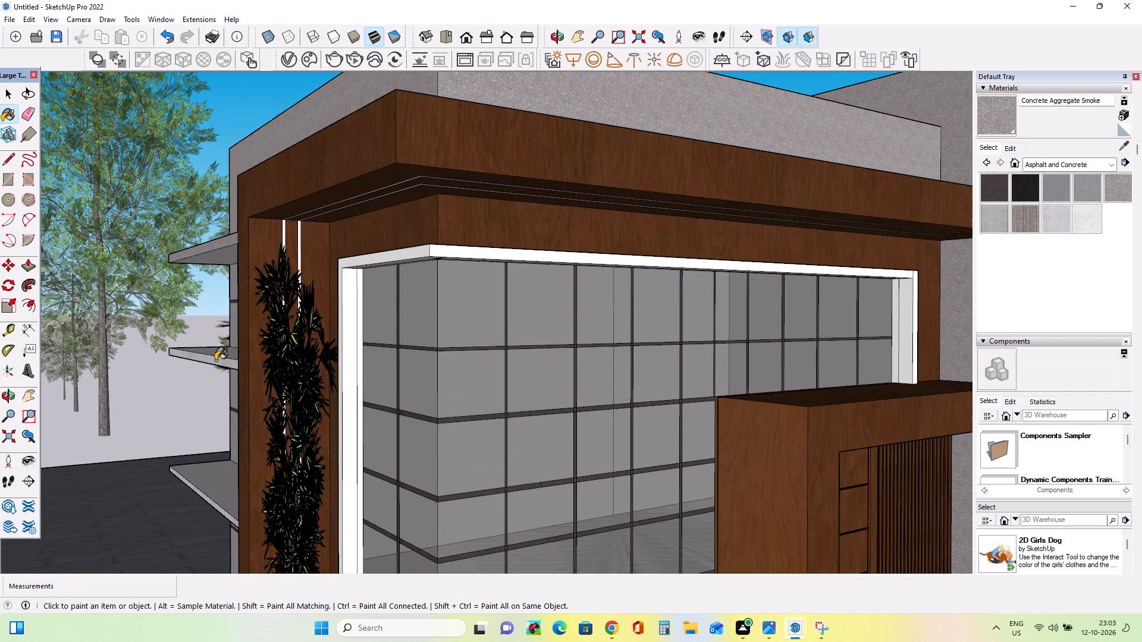
pyautogui.click(215, 360)
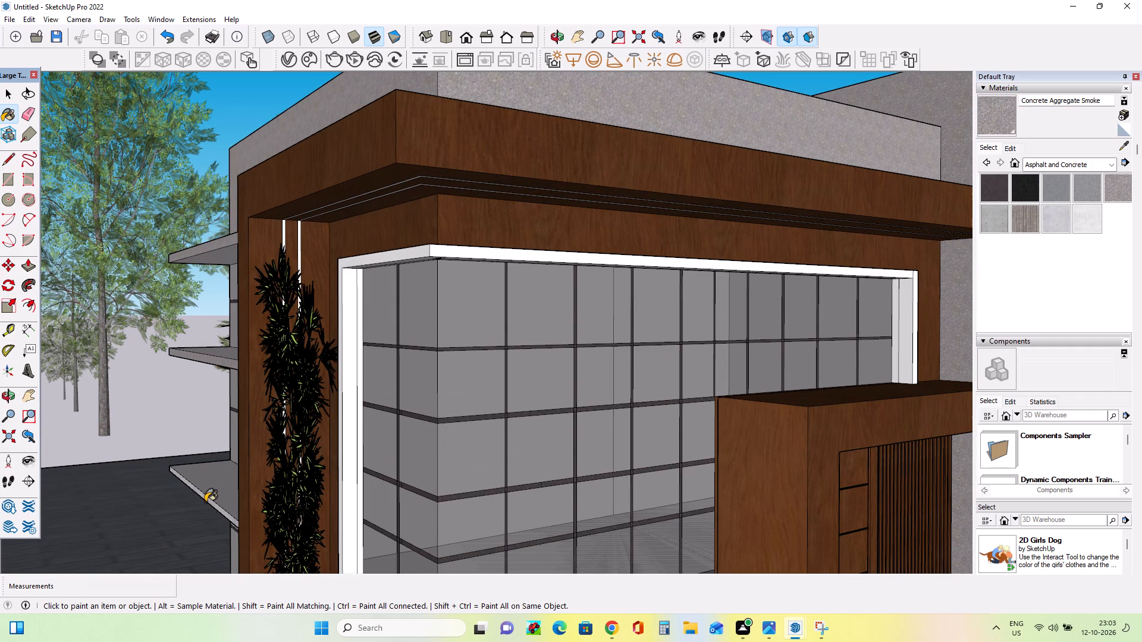
pyautogui.click(205, 502)
pyautogui.click(207, 501)
pyautogui.scroll(9, 211, 504)
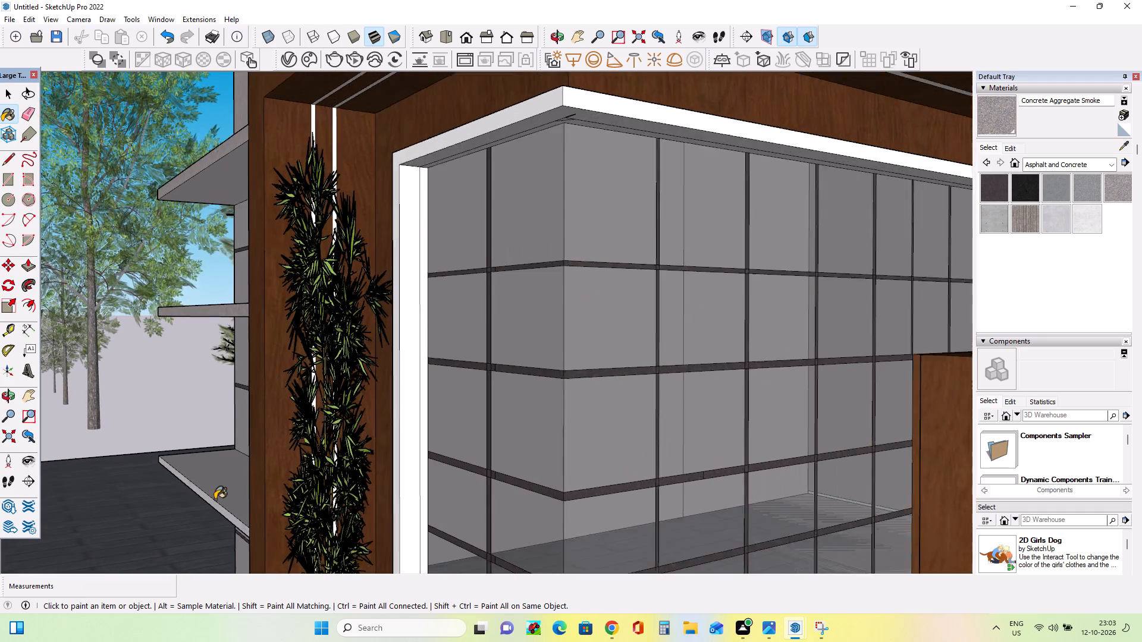
pyautogui.click(215, 505)
# Paint the large window frame's top front face and its upright above the entrance canopy with Wood Floor from the Wood materials.
pyautogui.scroll(-7, 204, 429)
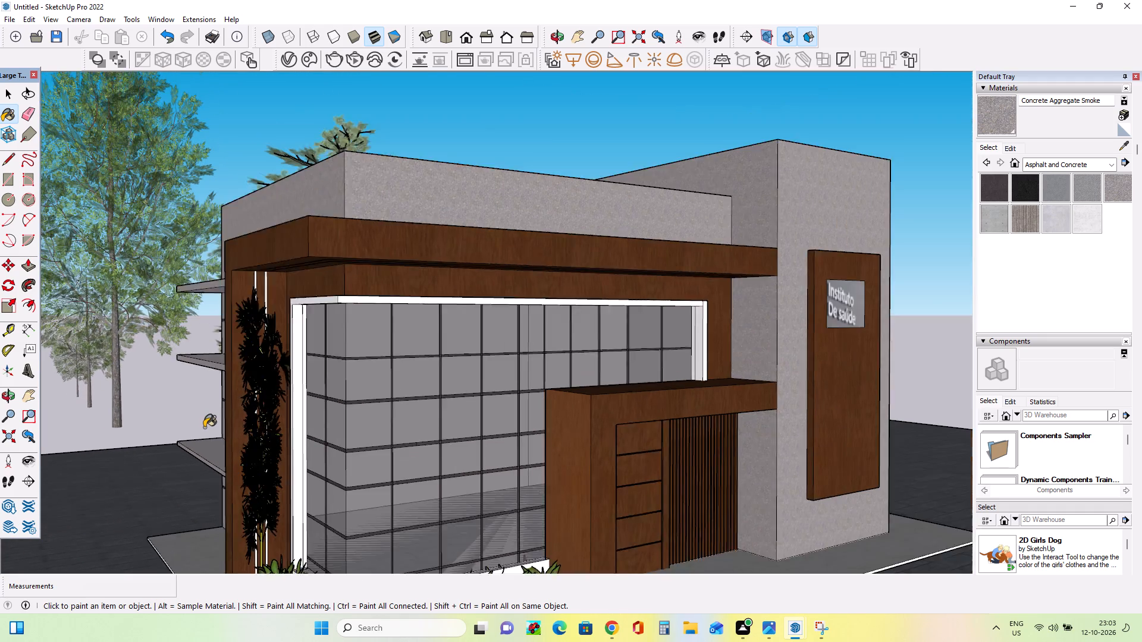
pyautogui.moveTo(293, 436); pyautogui.dragTo(296, 396, button='middle')
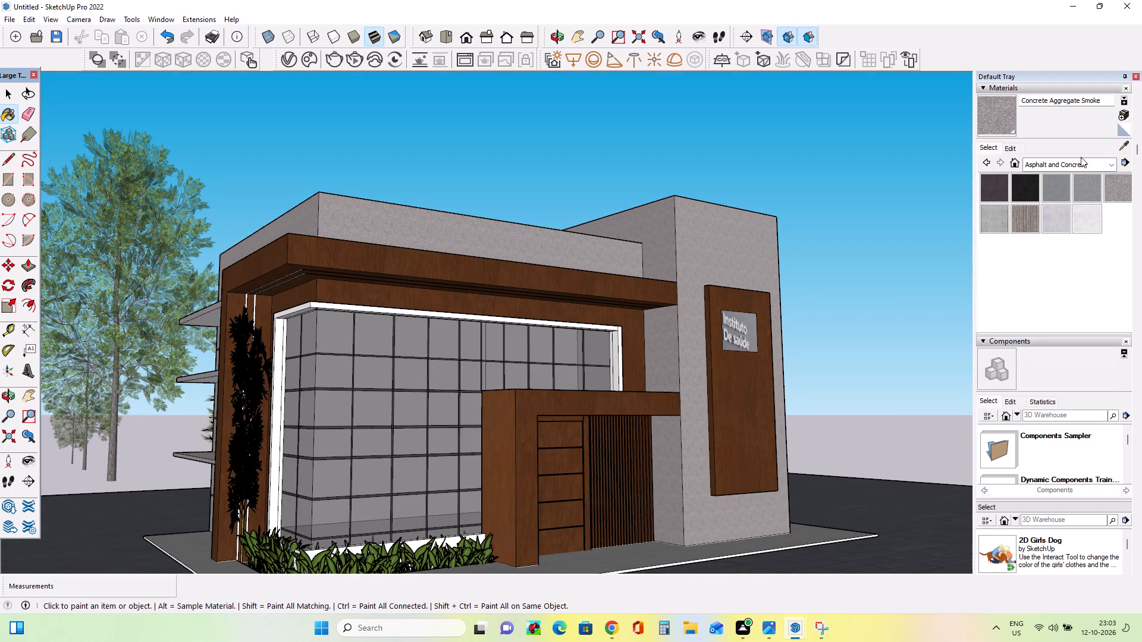
pyautogui.click(1083, 162)
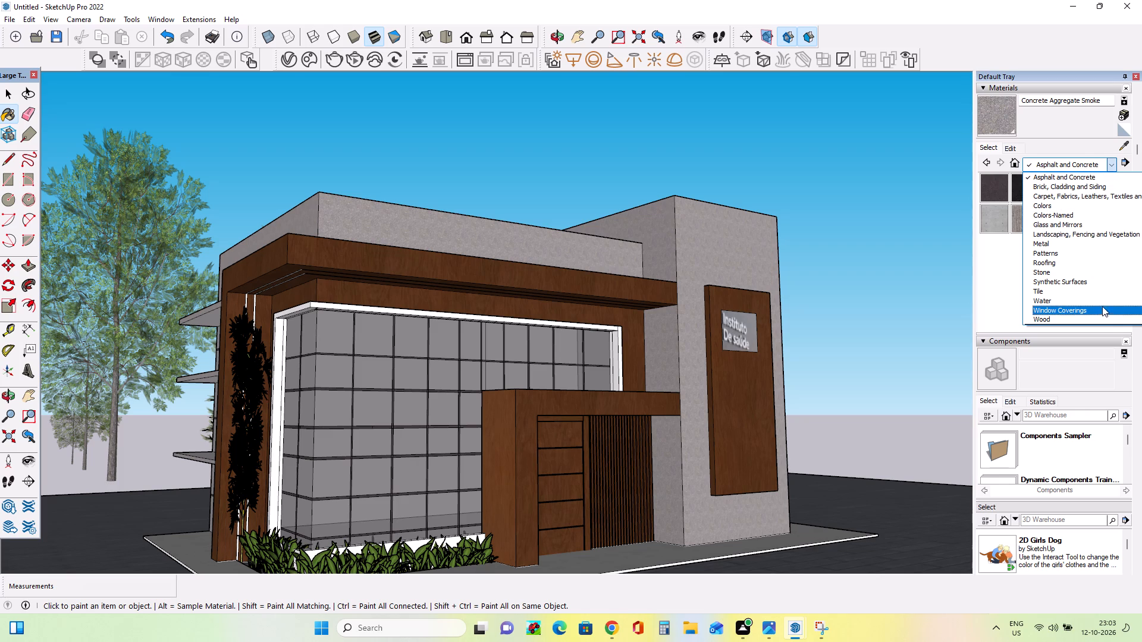
pyautogui.click(1103, 318)
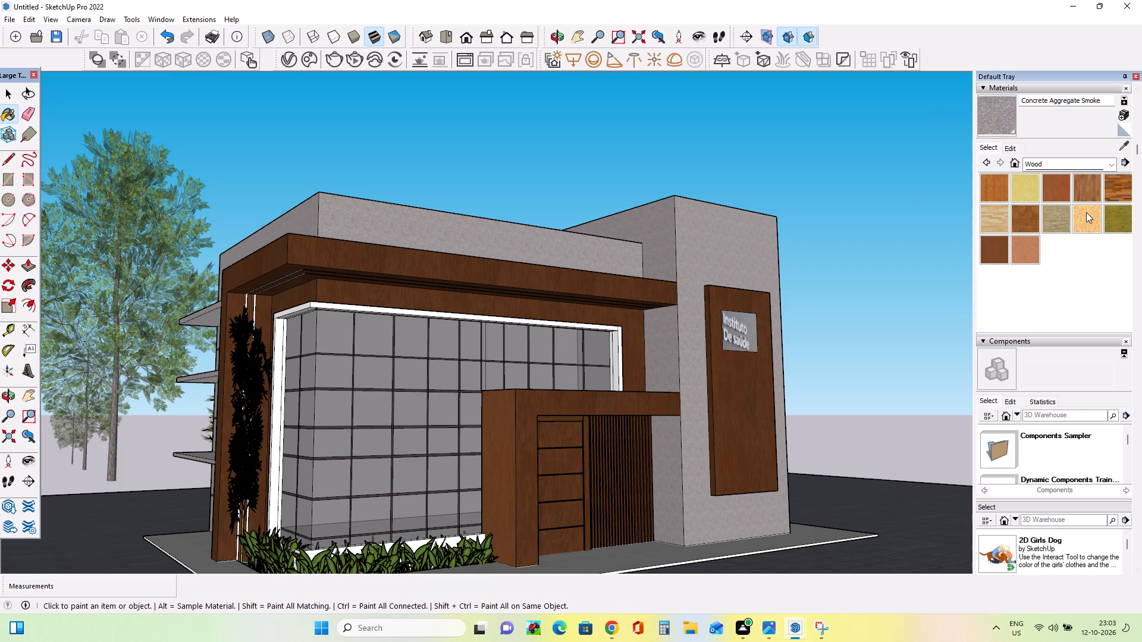
pyautogui.click(1087, 197)
pyautogui.scroll(12, 553, 336)
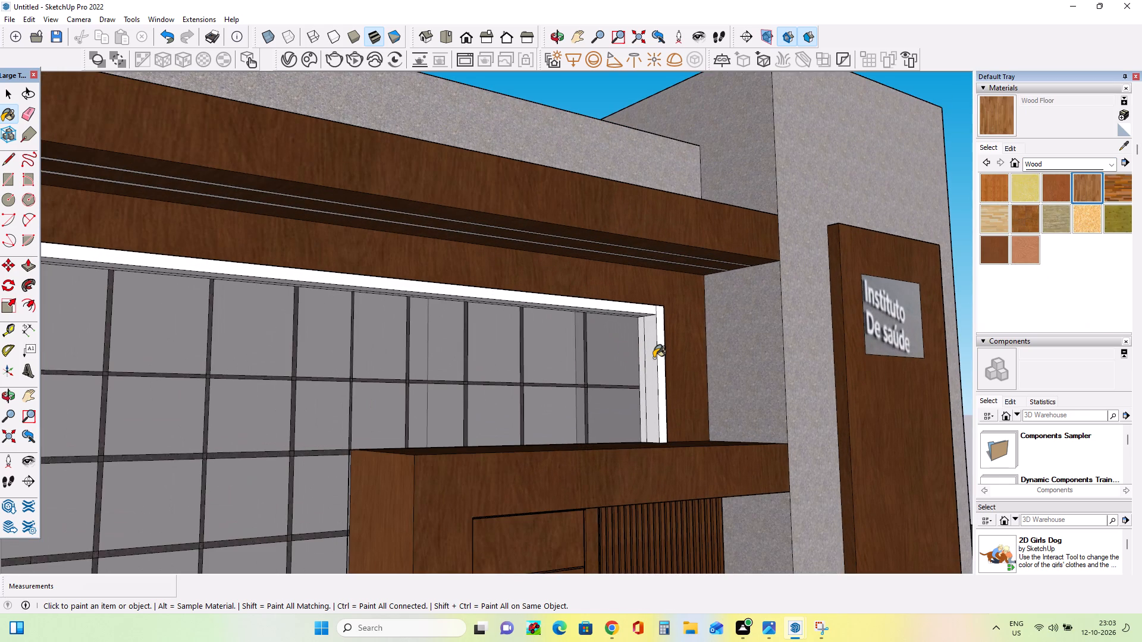
pyautogui.click(654, 358)
pyautogui.click(660, 348)
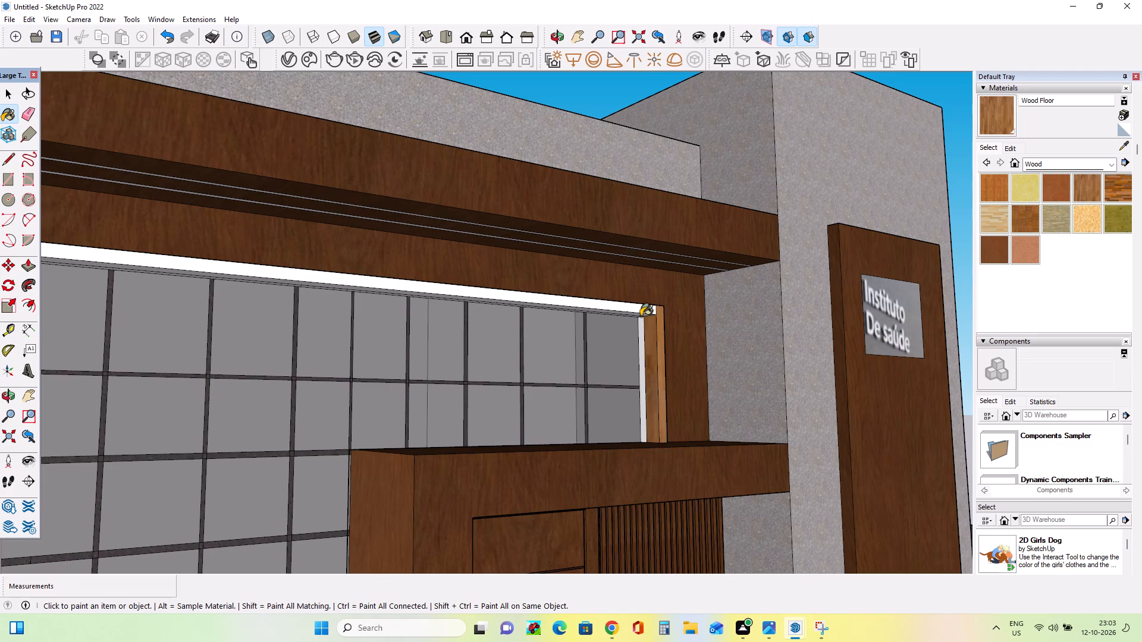
pyautogui.click(639, 315)
pyautogui.click(638, 308)
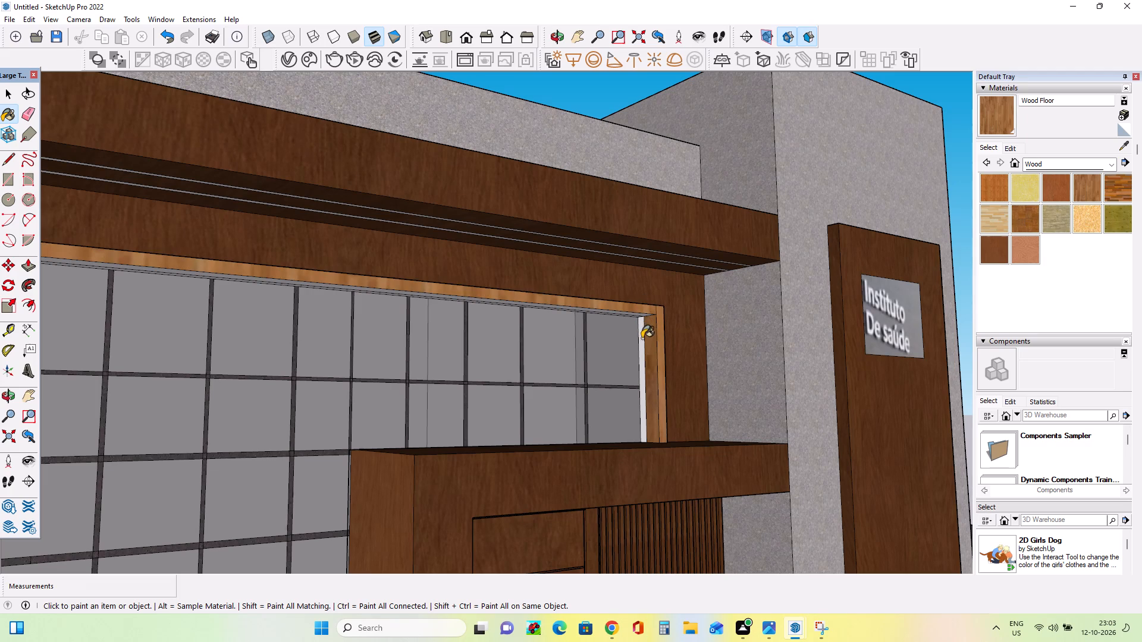
pyautogui.click(641, 341)
# Paint the underside of the large window frame's top member, including its thin inner strip, with Wood Floor.
pyautogui.scroll(4, 606, 335)
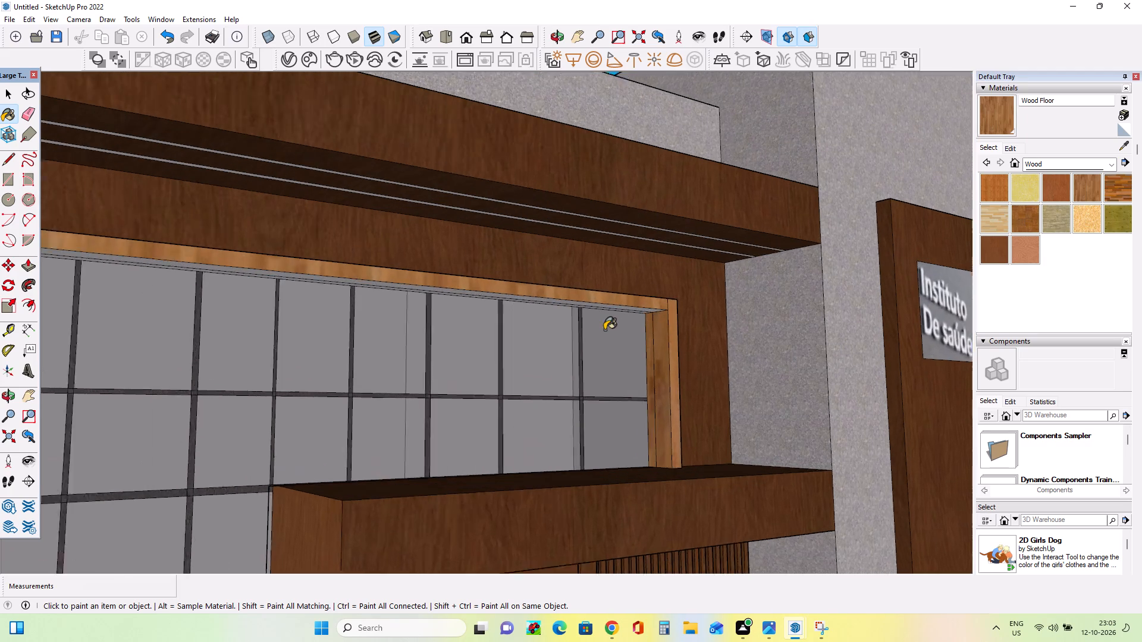
pyautogui.moveTo(604, 325); pyautogui.dragTo(610, 267, button='middle')
pyautogui.click(609, 313)
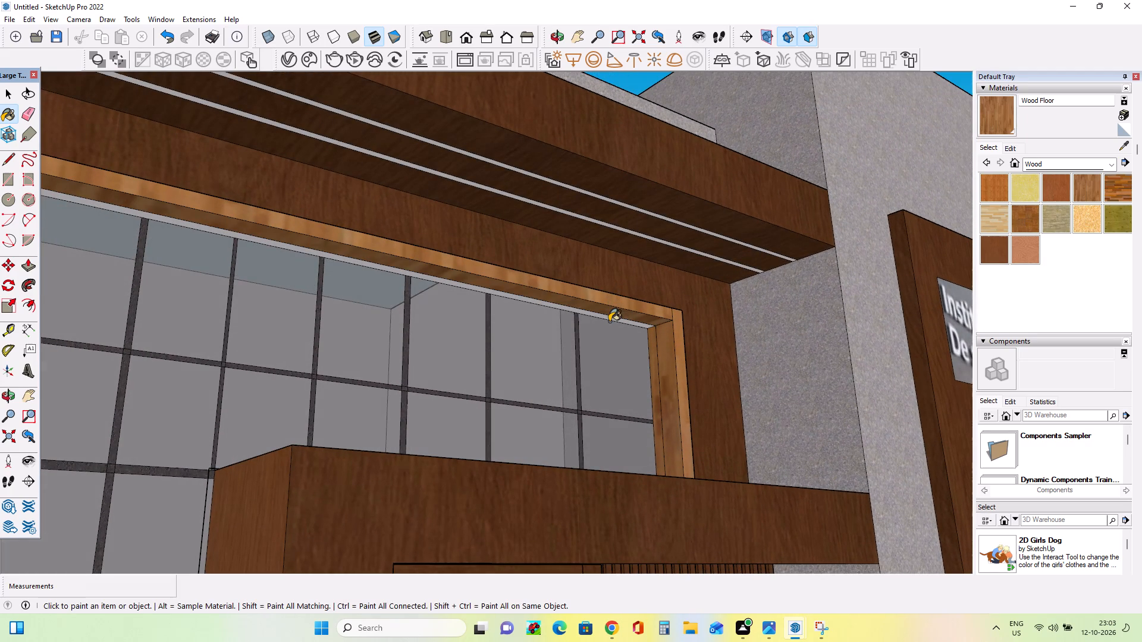
pyautogui.click(609, 321)
pyautogui.click(613, 321)
pyautogui.scroll(4, 616, 321)
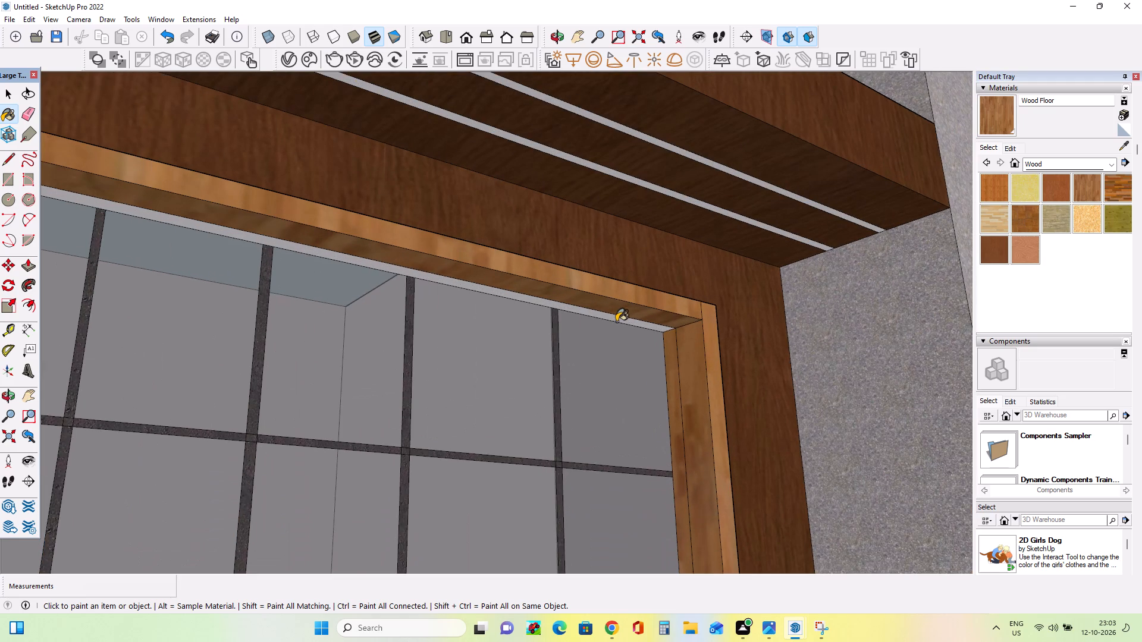
pyautogui.click(617, 320)
pyautogui.scroll(-16, 635, 312)
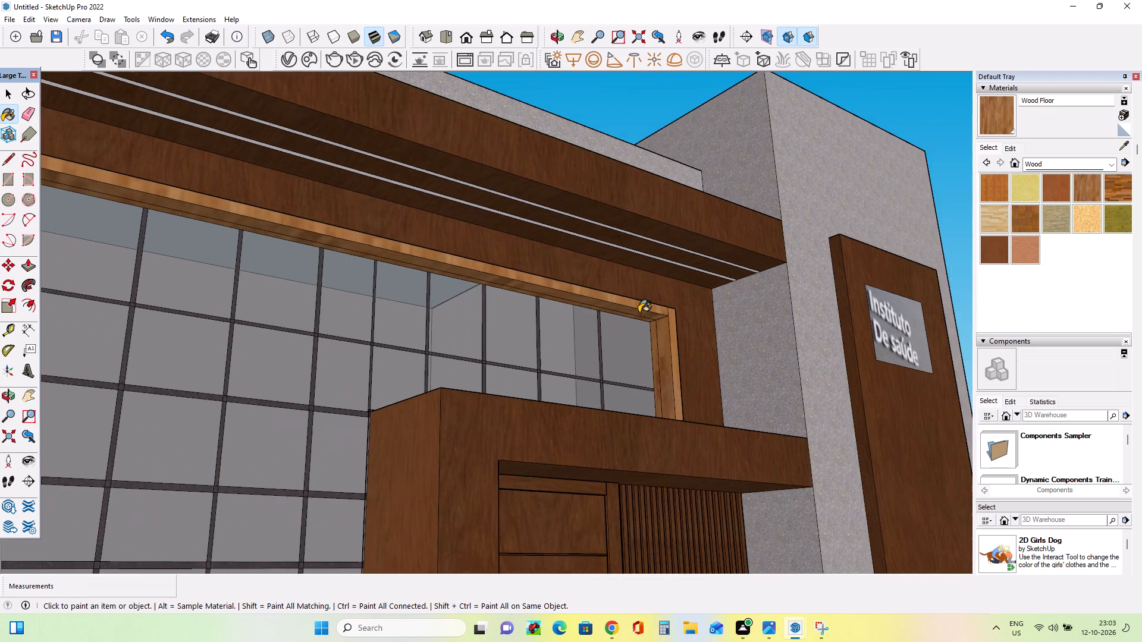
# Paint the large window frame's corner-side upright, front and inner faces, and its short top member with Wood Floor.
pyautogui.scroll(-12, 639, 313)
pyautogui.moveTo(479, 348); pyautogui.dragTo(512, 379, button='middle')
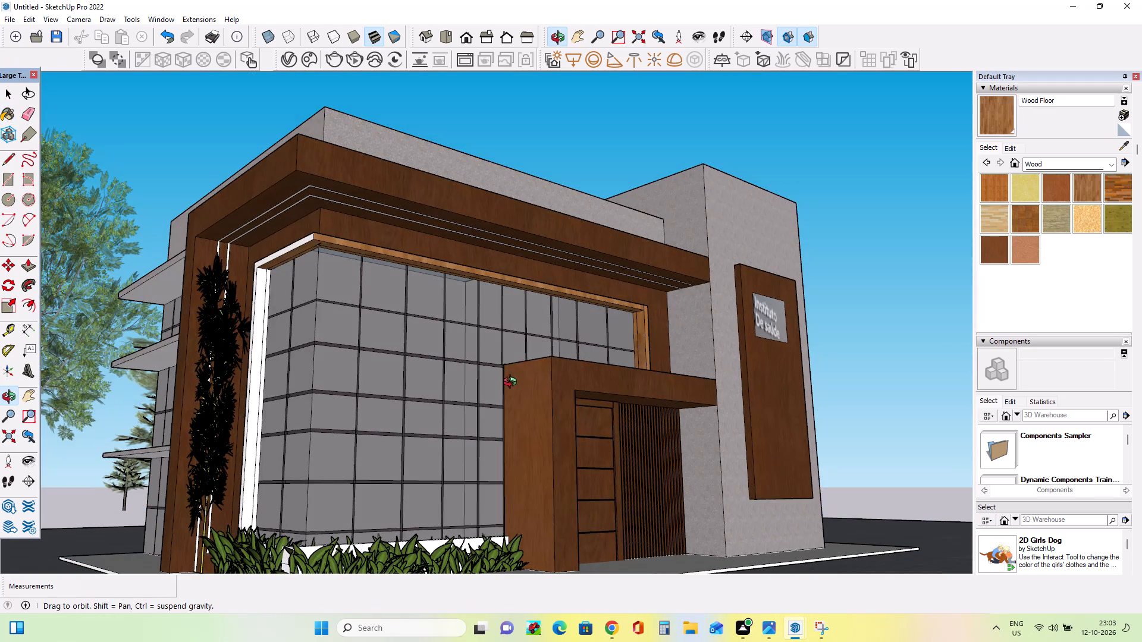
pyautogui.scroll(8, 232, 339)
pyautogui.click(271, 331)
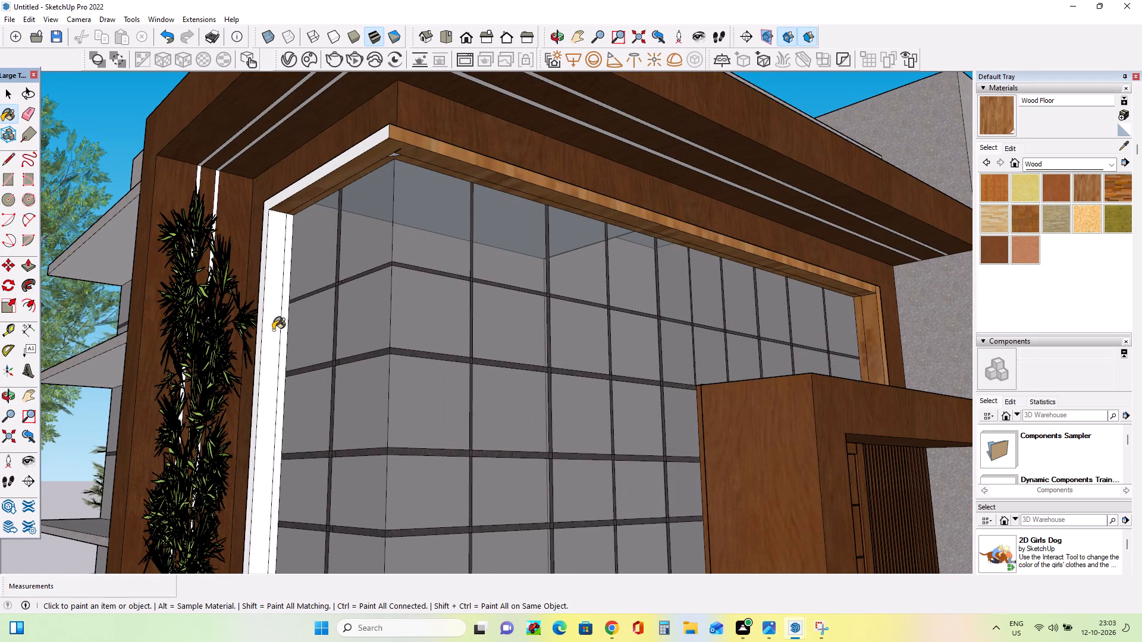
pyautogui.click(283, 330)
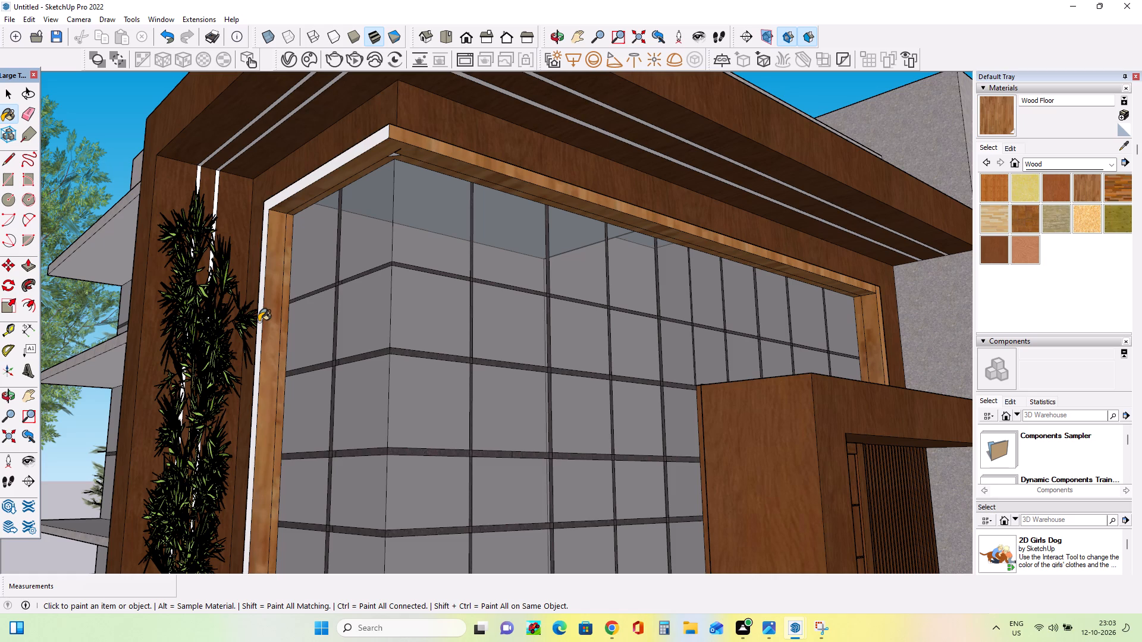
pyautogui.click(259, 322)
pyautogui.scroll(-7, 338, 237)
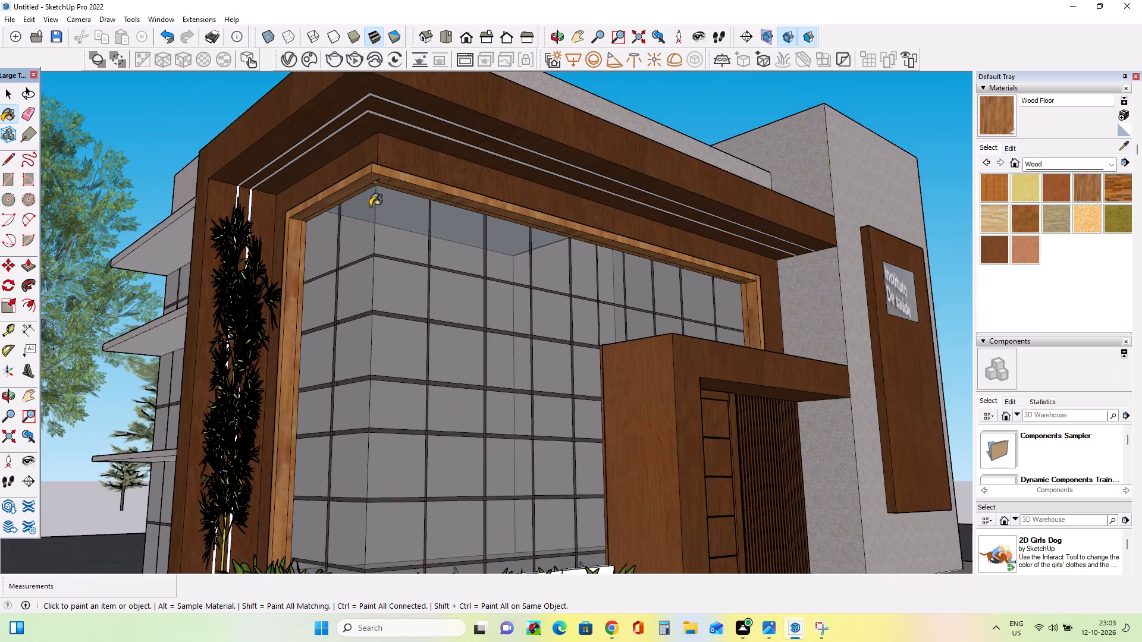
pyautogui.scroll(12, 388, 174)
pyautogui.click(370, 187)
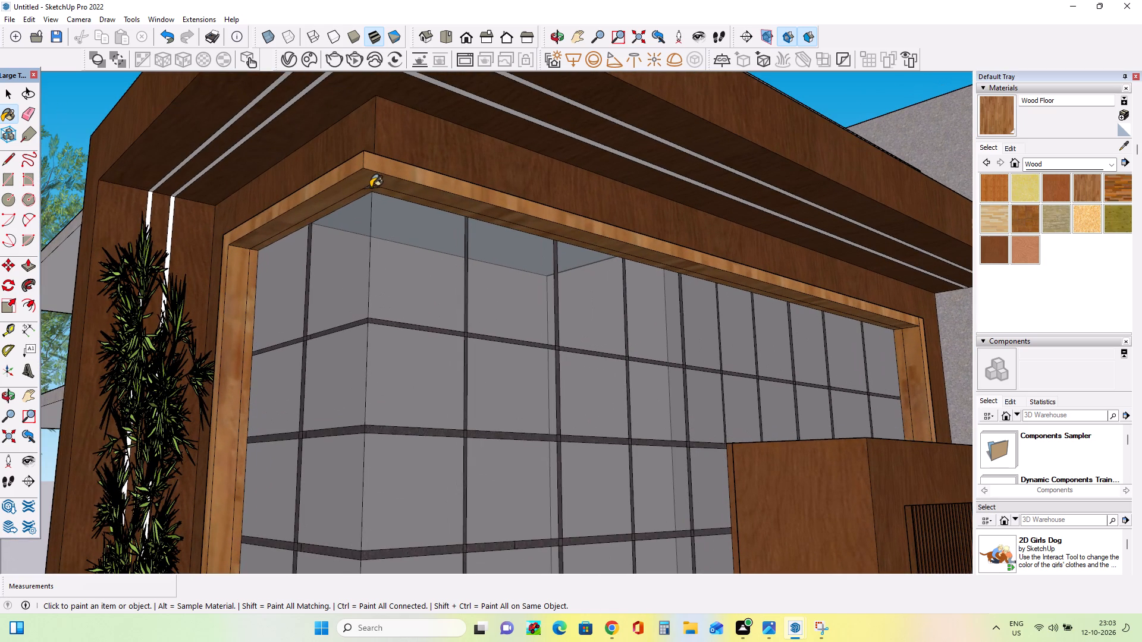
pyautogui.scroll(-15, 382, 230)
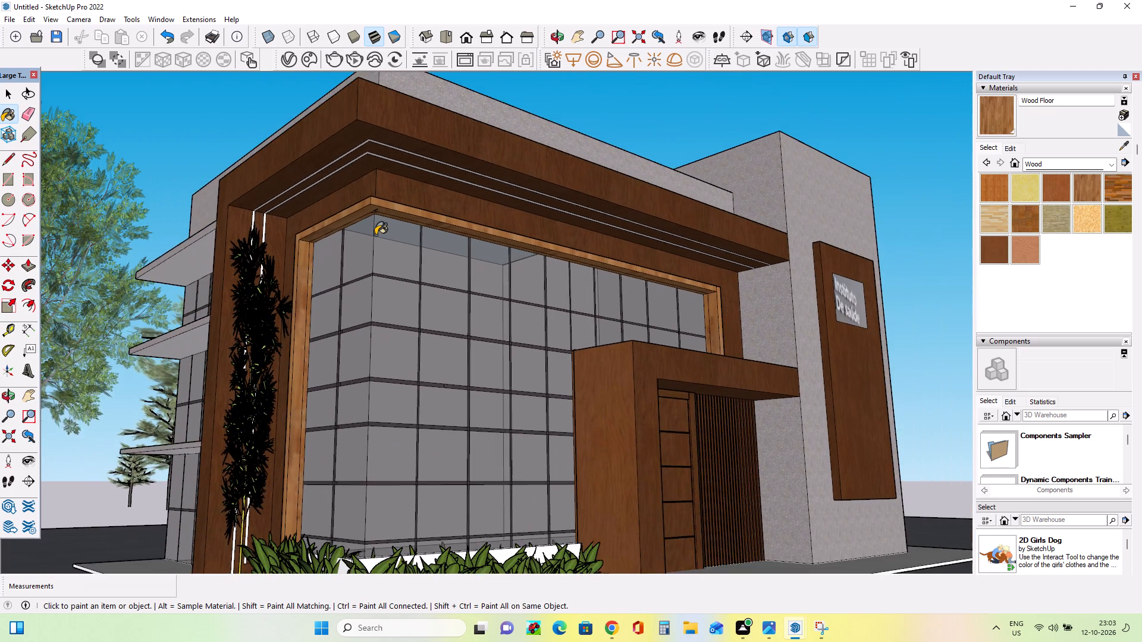
# Frame the whole building from the entrance corner, render it in V-Ray and examine the new wall and frame materials.
pyautogui.scroll(-4, 375, 235)
pyautogui.moveTo(418, 271); pyautogui.dragTo(385, 303, button='middle')
pyautogui.click(26, 390)
pyautogui.moveTo(206, 352); pyautogui.dragTo(206, 307)
pyautogui.moveTo(378, 295); pyautogui.dragTo(366, 387)
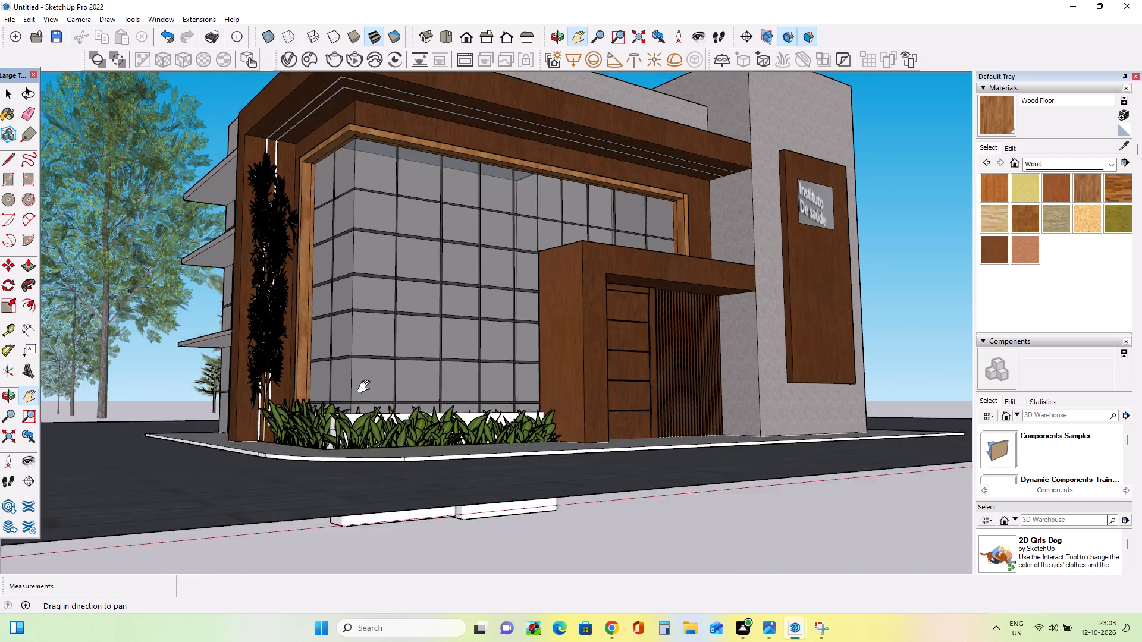
pyautogui.moveTo(366, 387); pyautogui.dragTo(365, 391)
pyautogui.moveTo(526, 372); pyautogui.dragTo(516, 392, button='middle')
pyautogui.scroll(-1, 516, 392)
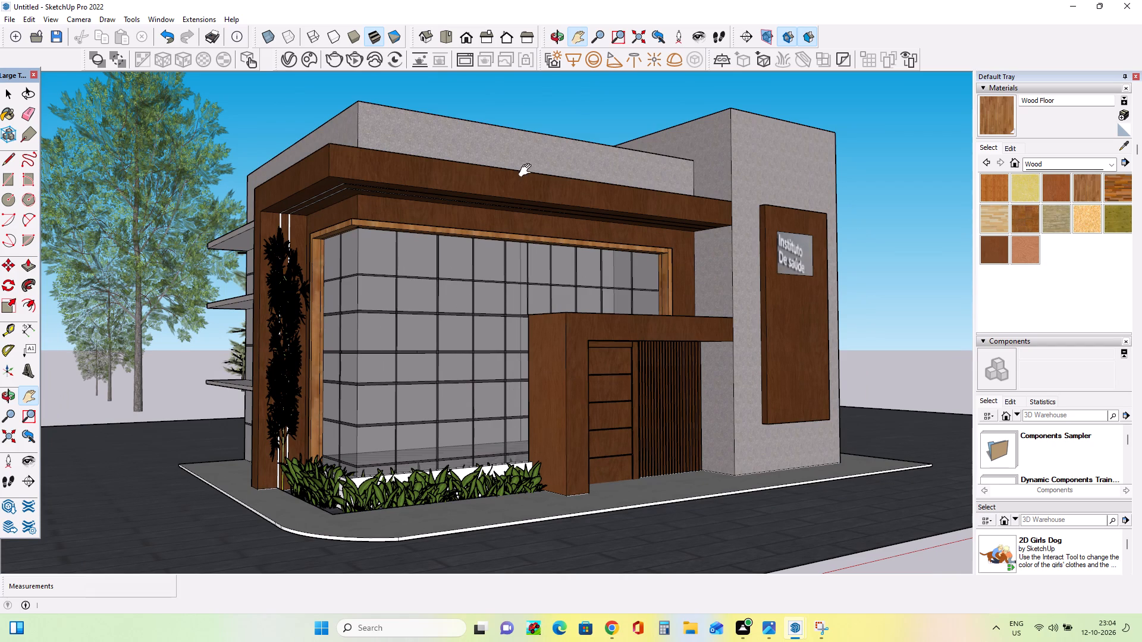
pyautogui.moveTo(499, 218); pyautogui.dragTo(520, 221, button='middle')
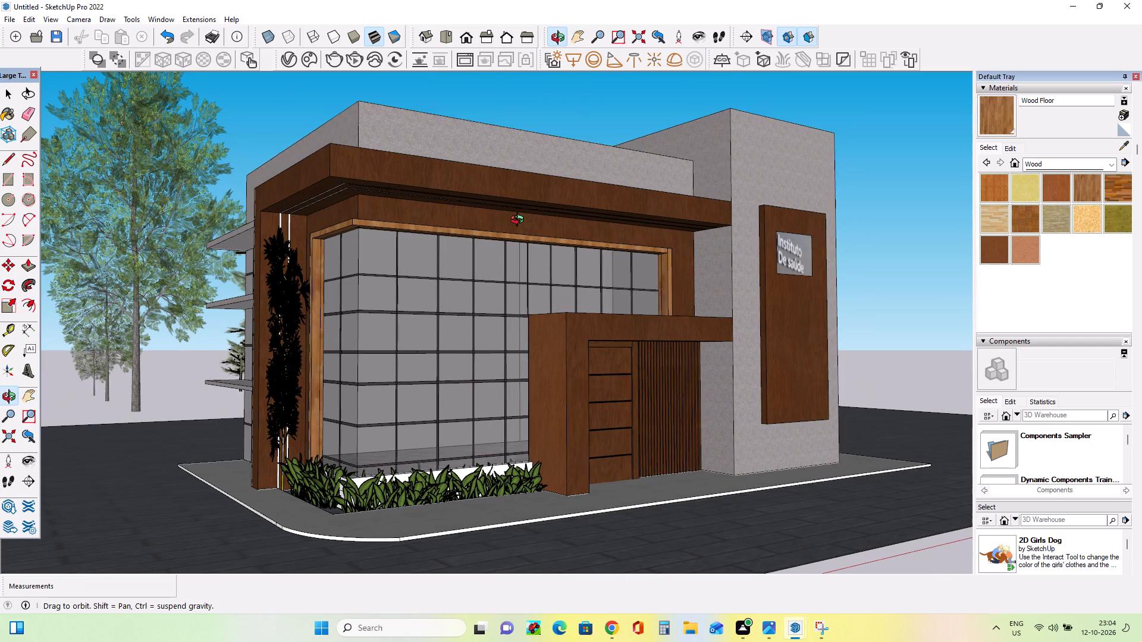
pyautogui.moveTo(520, 221); pyautogui.dragTo(522, 222, button='middle')
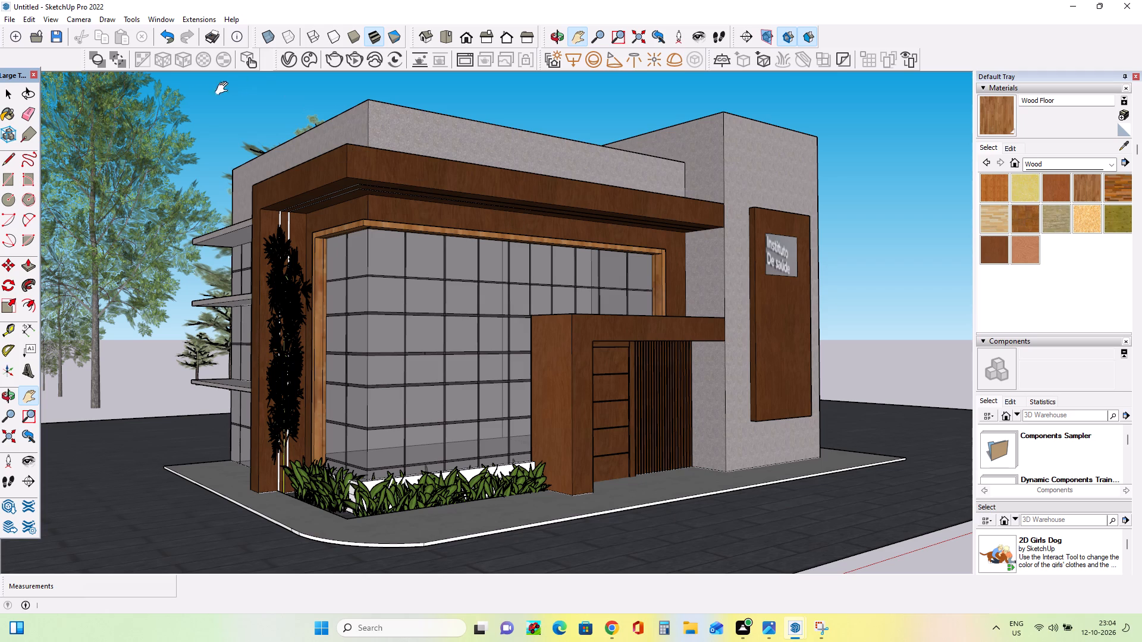
pyautogui.click(332, 59)
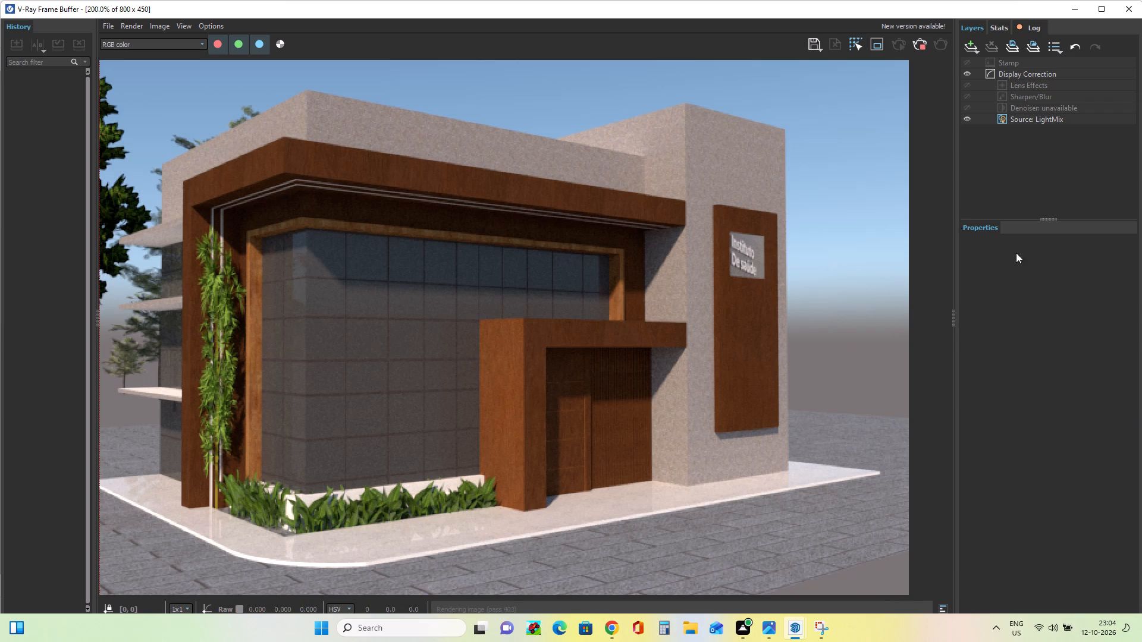
pyautogui.click(1077, 5)
pyautogui.click(871, 159)
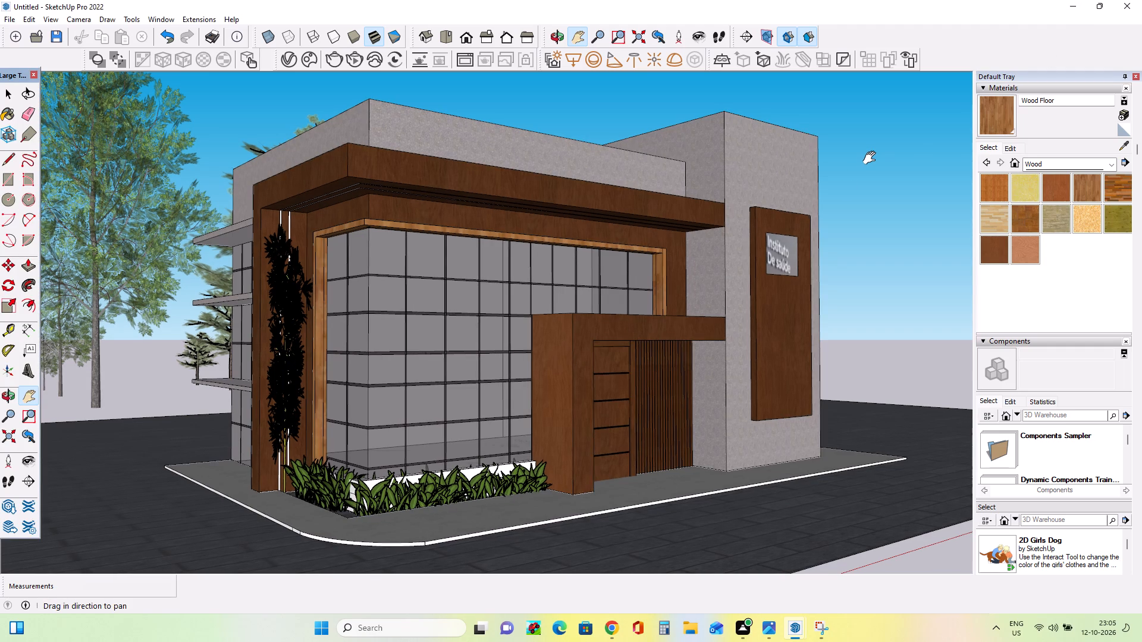
# Undo the window frame's Wood Floor painting and the walls' Concrete Aggregate Smoke painting, and resume editing the building.
pyautogui.hotkey('ctrl', 'z')
pyautogui.hotkey('ctrl', 'z')
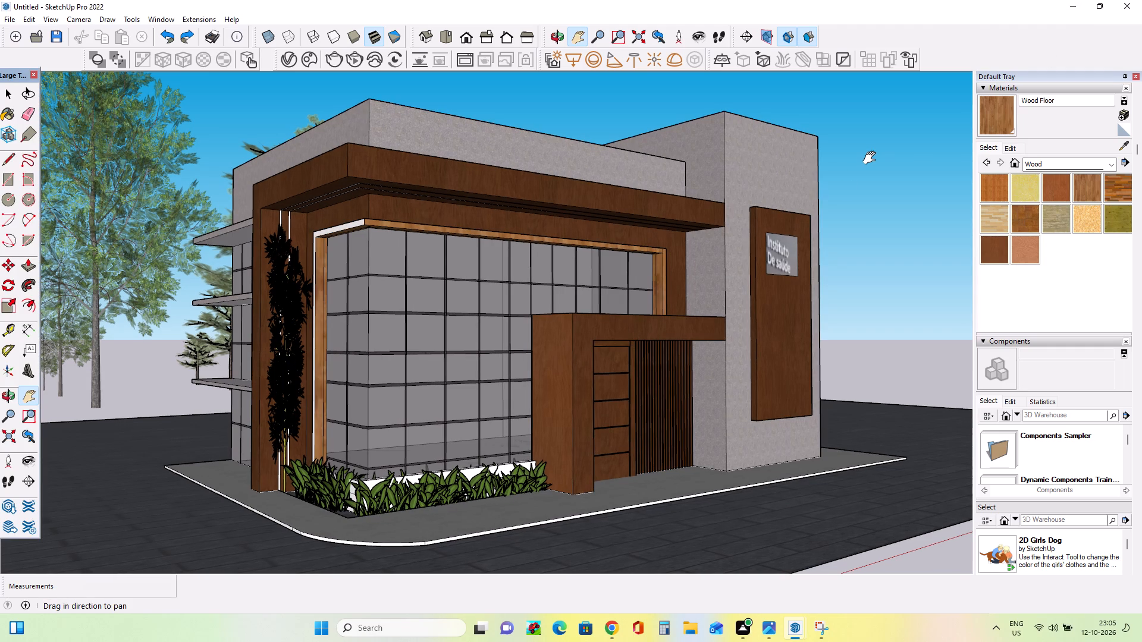
pyautogui.hotkey('ctrl', 'z')
pyautogui.hotkey('ctrl', 'z')
pyautogui.hotkey('ctrl', 'z')
pyautogui.hotkey('ctrl', 'z')
pyautogui.hotkey('ctrl', 'z')
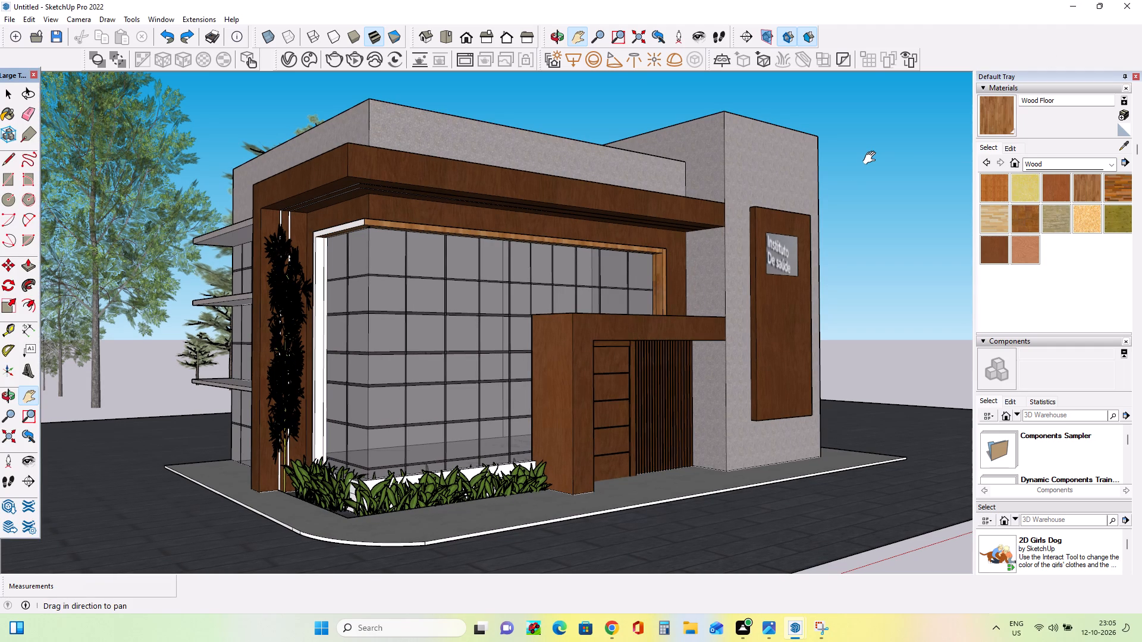
pyautogui.hotkey('ctrl', 'z')
pyautogui.hotkey('ctrl', 'z')
pyautogui.hotkey('ctrl', 'z')
pyautogui.hotkey('ctrl', 'z')
pyautogui.hotkey('ctrl', 'z')
pyautogui.hotkey('ctrl', 'z')
pyautogui.hotkey('ctrl', 'z')
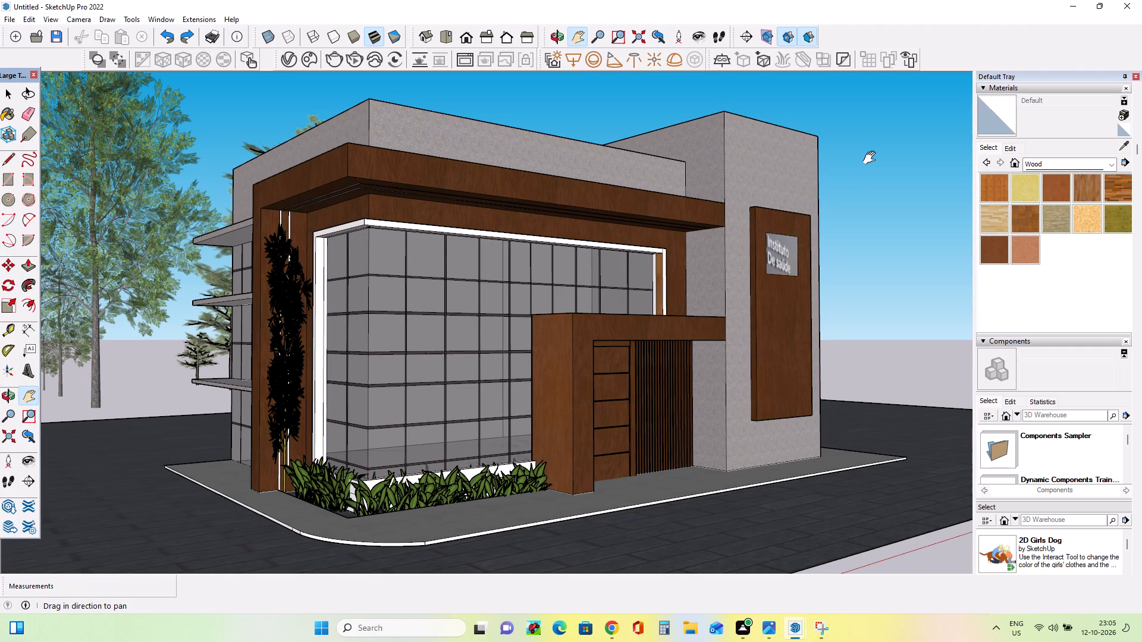
pyautogui.hotkey('ctrl', 'z')
pyautogui.hotkey('ctrl', 'z')
pyautogui.hotkey('ctrl', 'z')
pyautogui.hotkey('ctrl', 'z')
pyautogui.hotkey('ctrl', 'z')
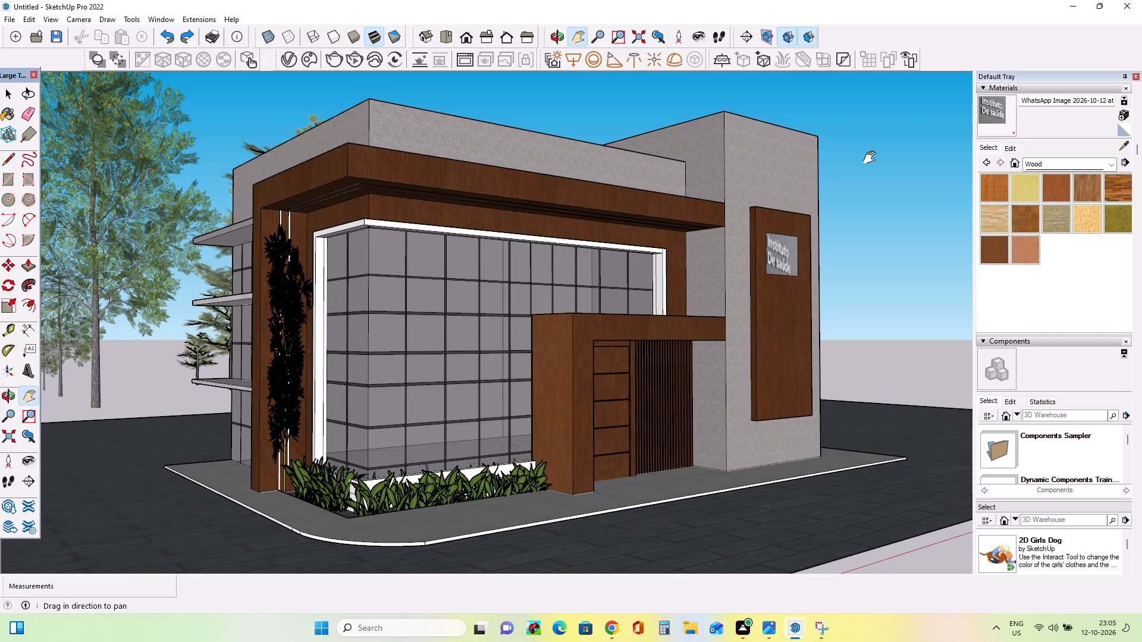
pyautogui.hotkey('ctrl', 'z')
pyautogui.hotkey('ctrl', 'z')
pyautogui.hotkey('ctrl', 'z')
pyautogui.hotkey('ctrl', 'z')
pyautogui.hotkey('ctrl', 'z')
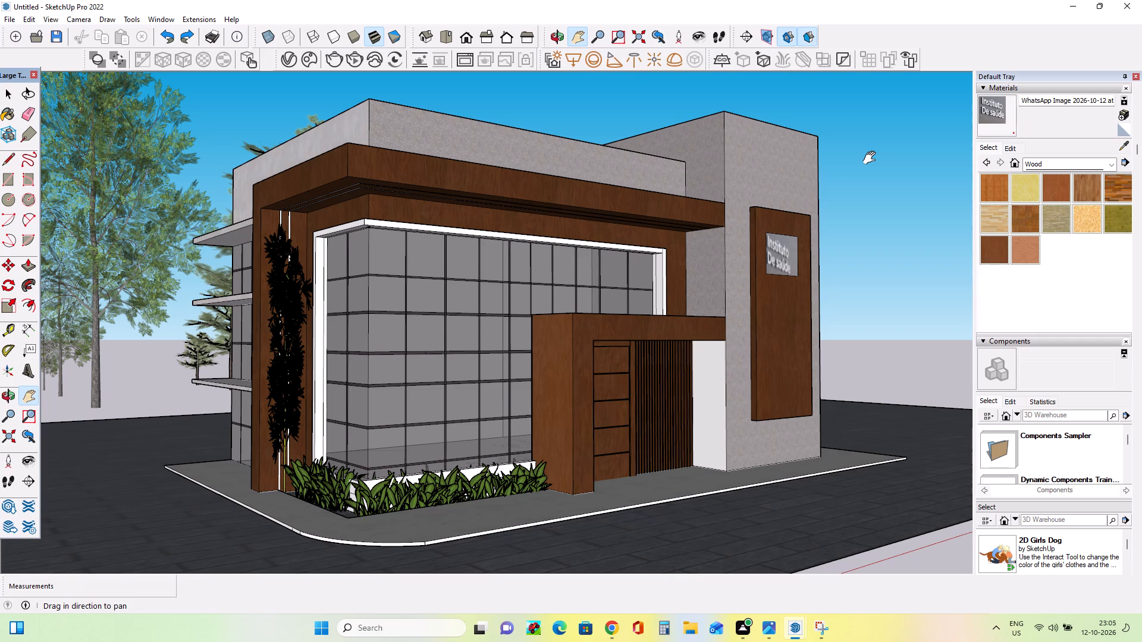
pyautogui.hotkey('ctrl', 'z')
pyautogui.hotkey('ctrl', 'z')
pyautogui.hotkey('ctrl', 'z')
pyautogui.hotkey('ctrl', 'z')
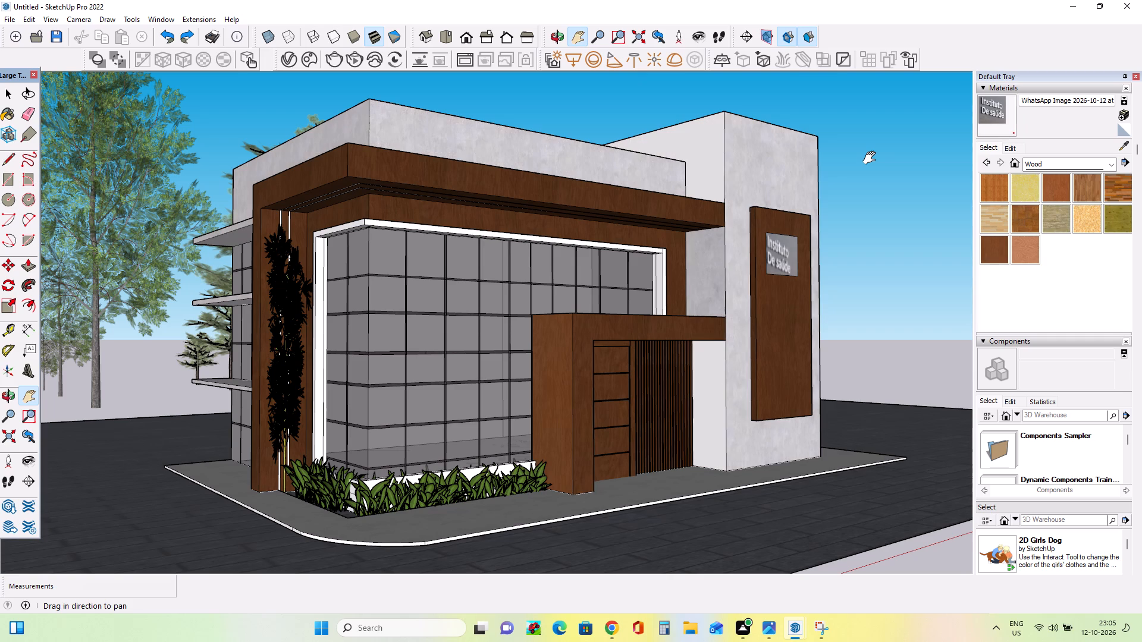
pyautogui.hotkey('ctrl', 'z')
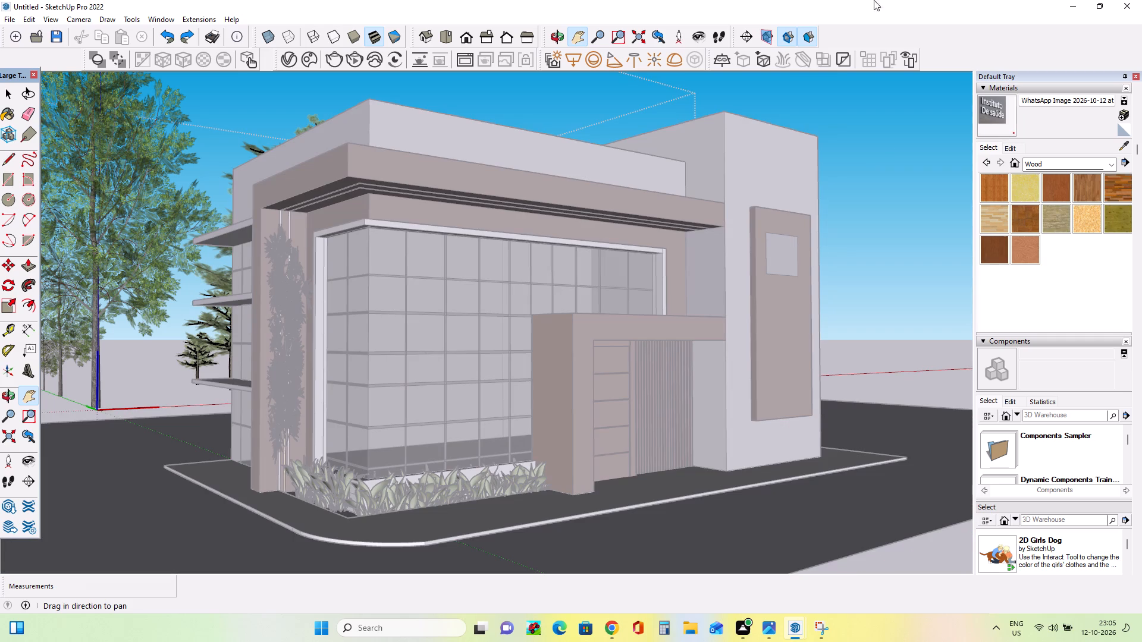
pyautogui.click(7, 95)
pyautogui.doubleClick(887, 127)
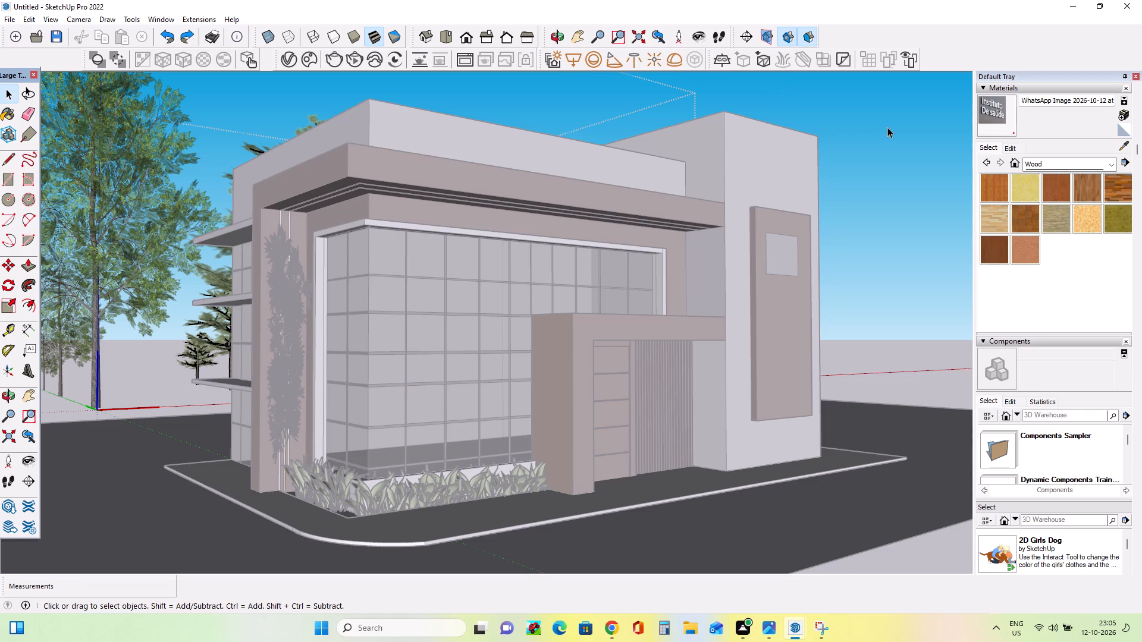
# Apply Polished Concrete New to the tower's side wall above the entrance canopy, and replace it with Polished Concrete Old.
pyautogui.scroll(6, 727, 287)
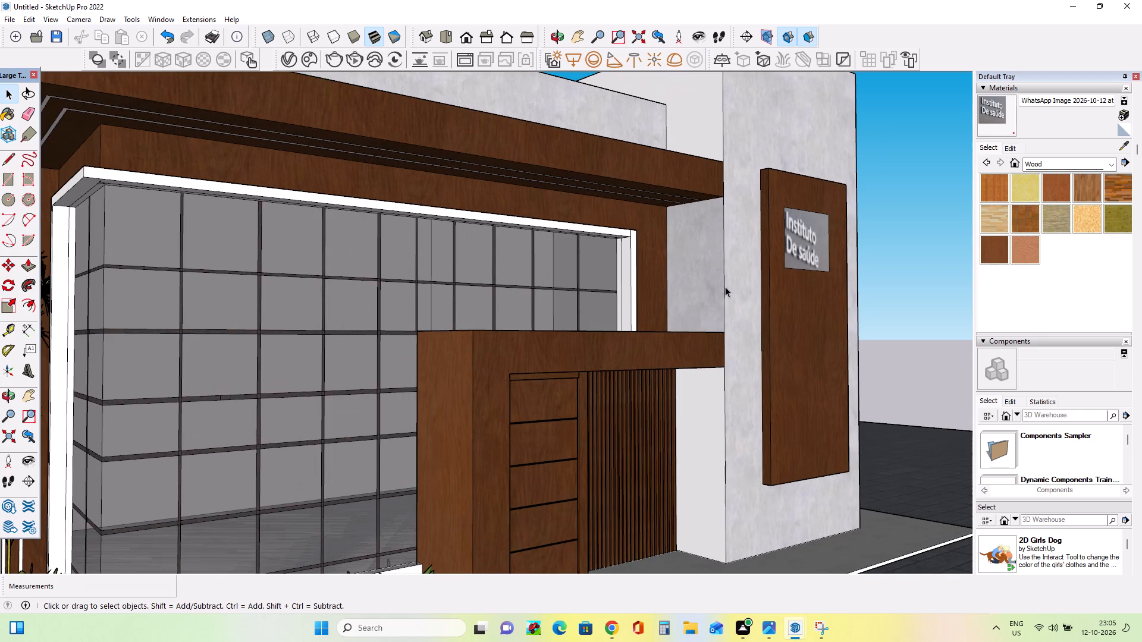
pyautogui.click(711, 282)
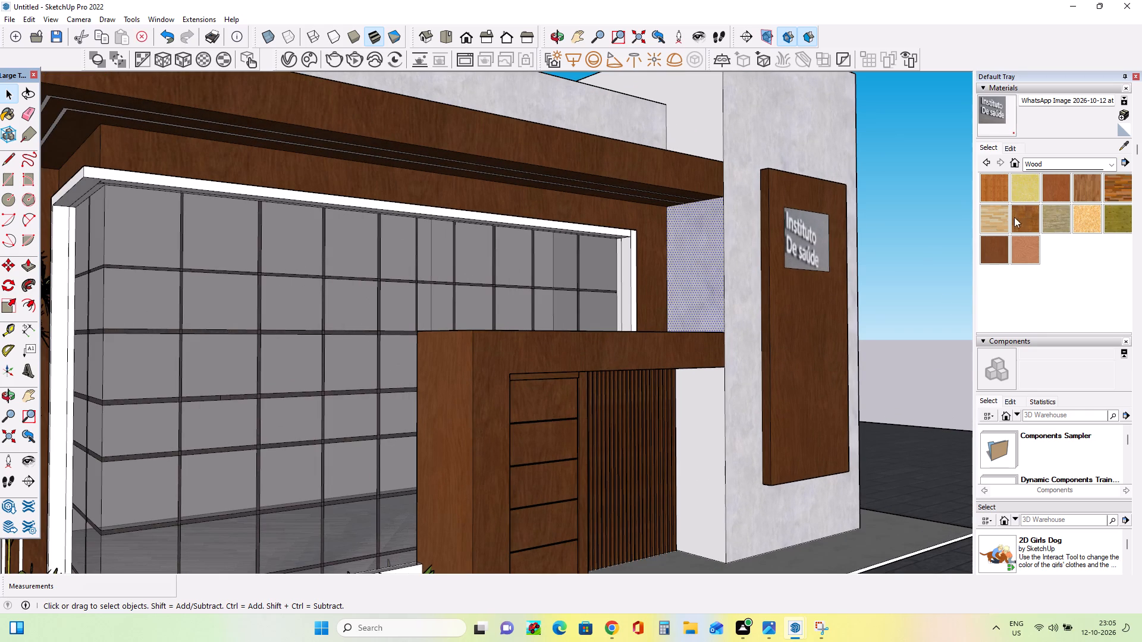
pyautogui.click(1048, 165)
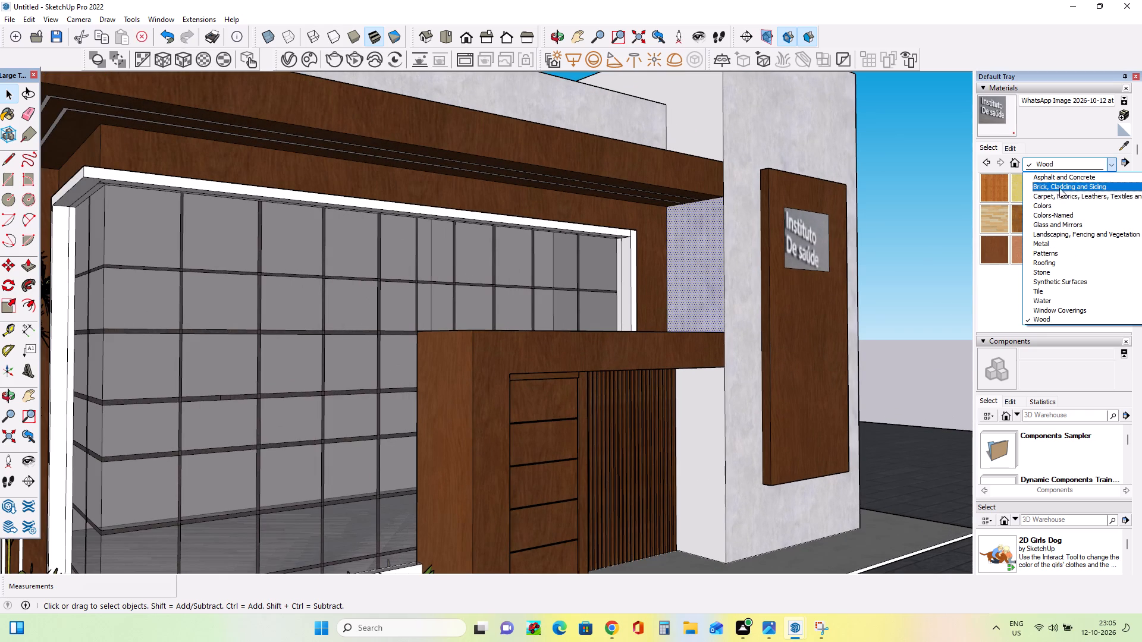
pyautogui.click(1057, 177)
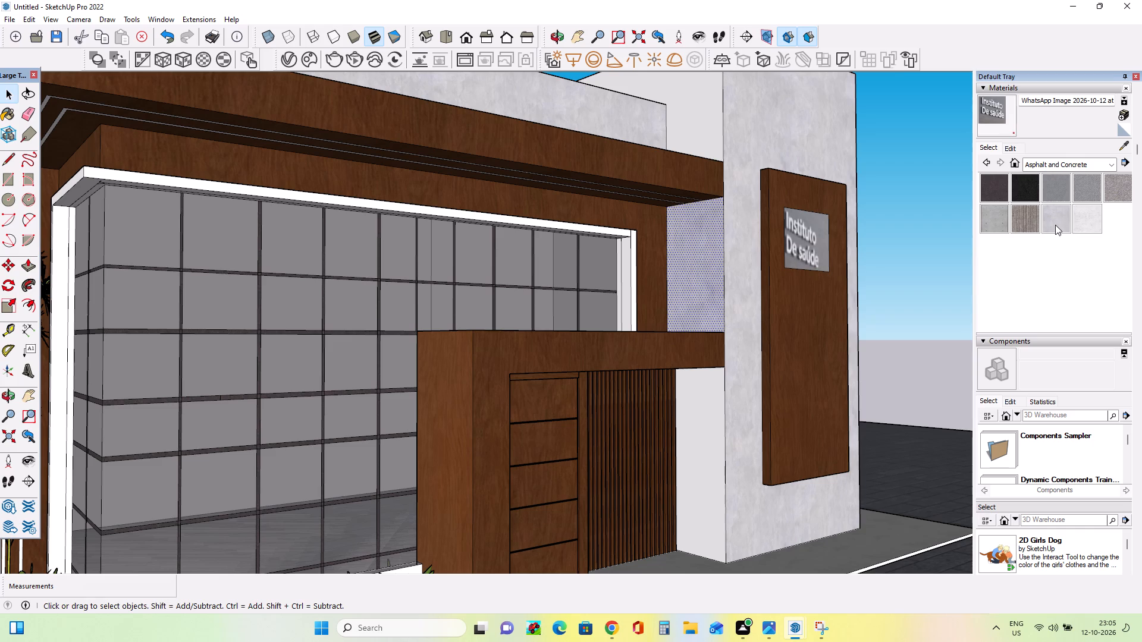
pyautogui.click(1055, 225)
pyautogui.click(702, 270)
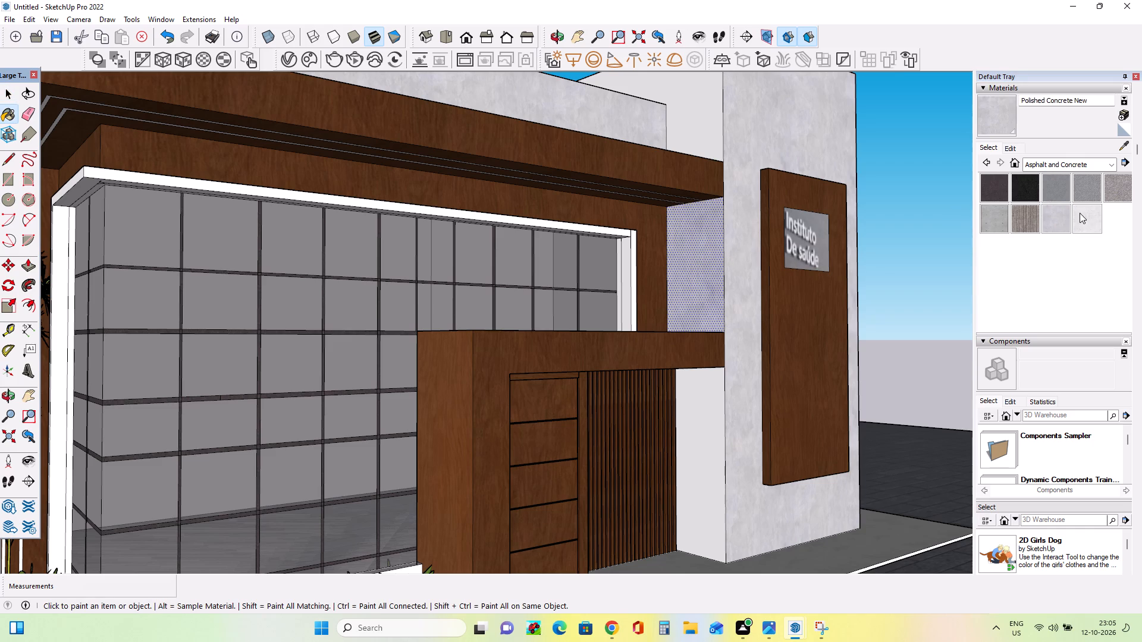
pyautogui.click(1080, 213)
pyautogui.click(701, 264)
pyautogui.moveTo(733, 269); pyautogui.dragTo(732, 299, button='middle')
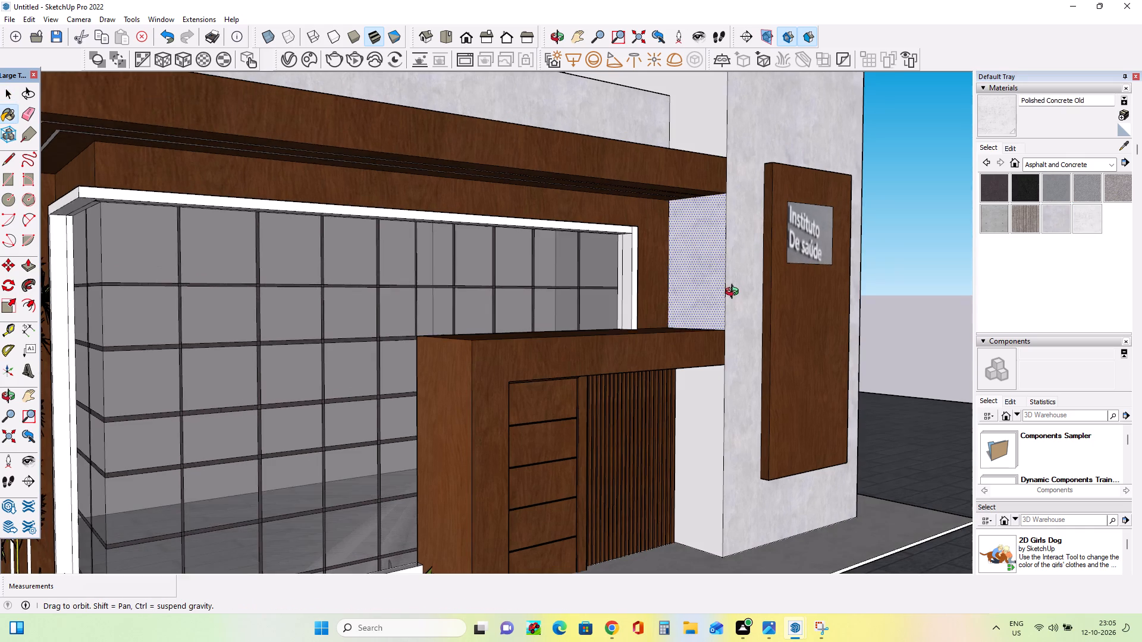
pyautogui.scroll(-9, 736, 288)
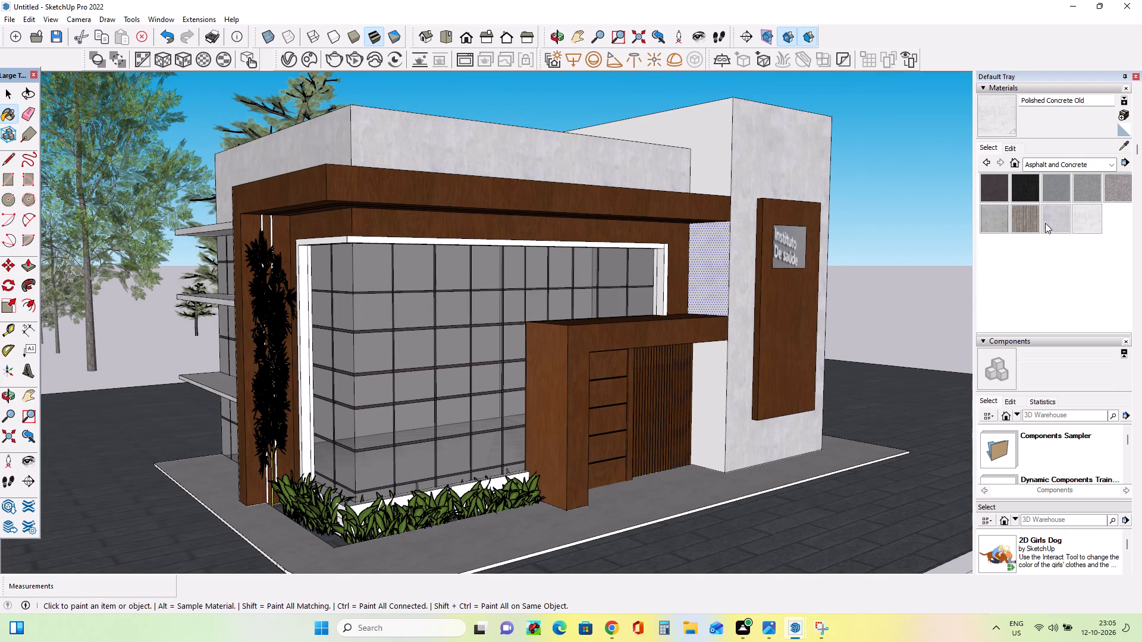
# Paint the large window frame's upright above the entrance canopy, both faces, and its long top front face with Wood Floor Light.
pyautogui.click(1055, 167)
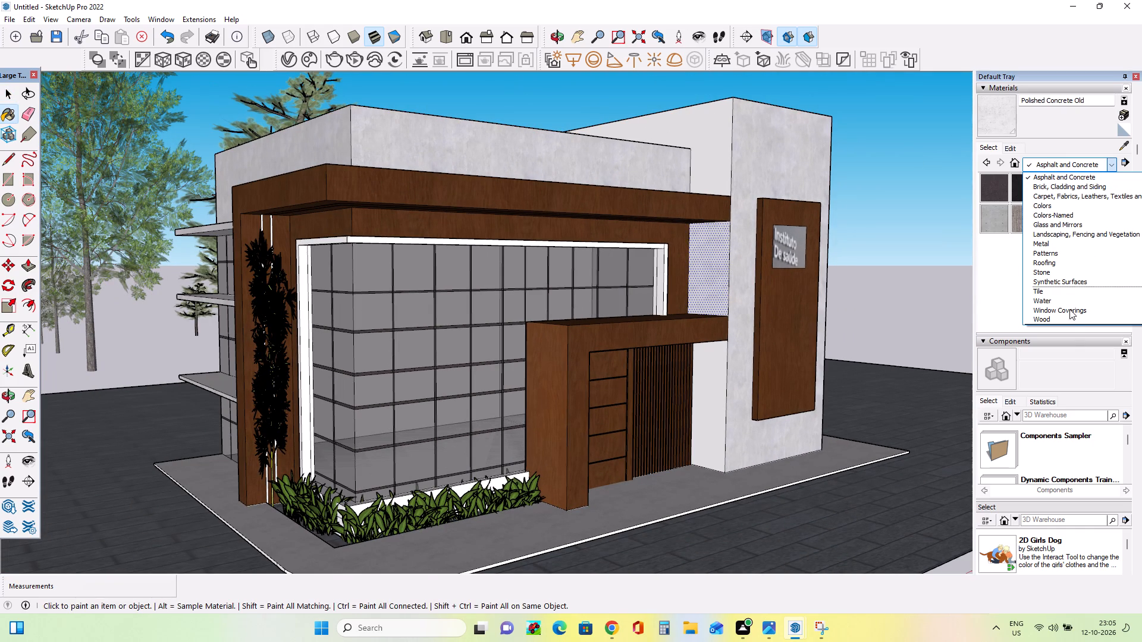
pyautogui.click(1074, 320)
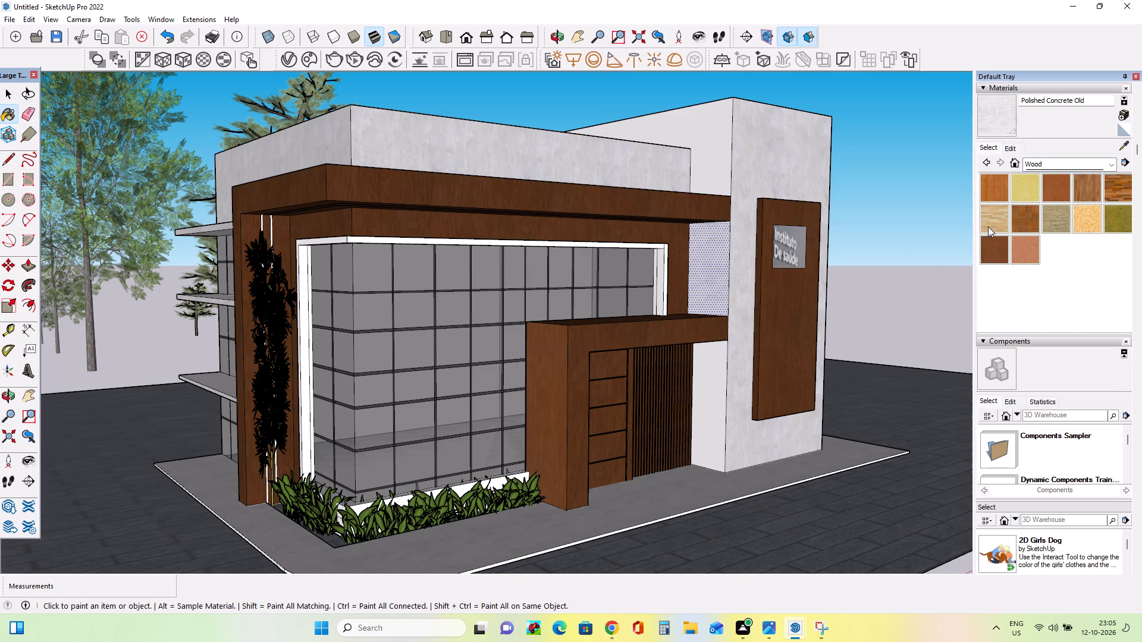
pyautogui.click(992, 222)
pyautogui.scroll(6, 588, 250)
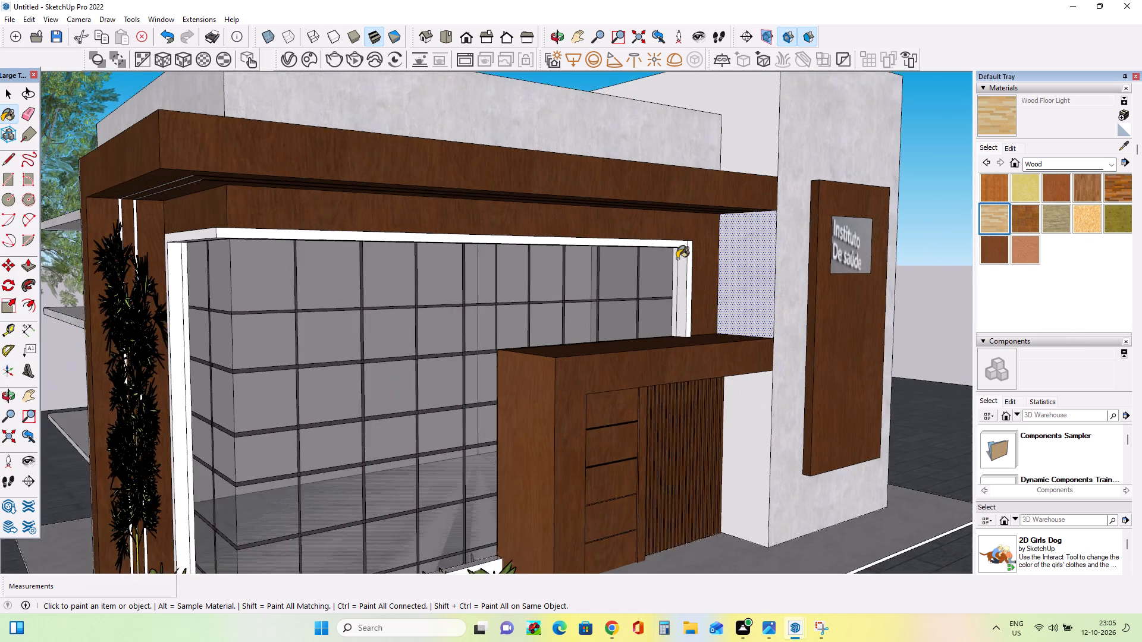
pyautogui.click(688, 267)
pyautogui.click(698, 267)
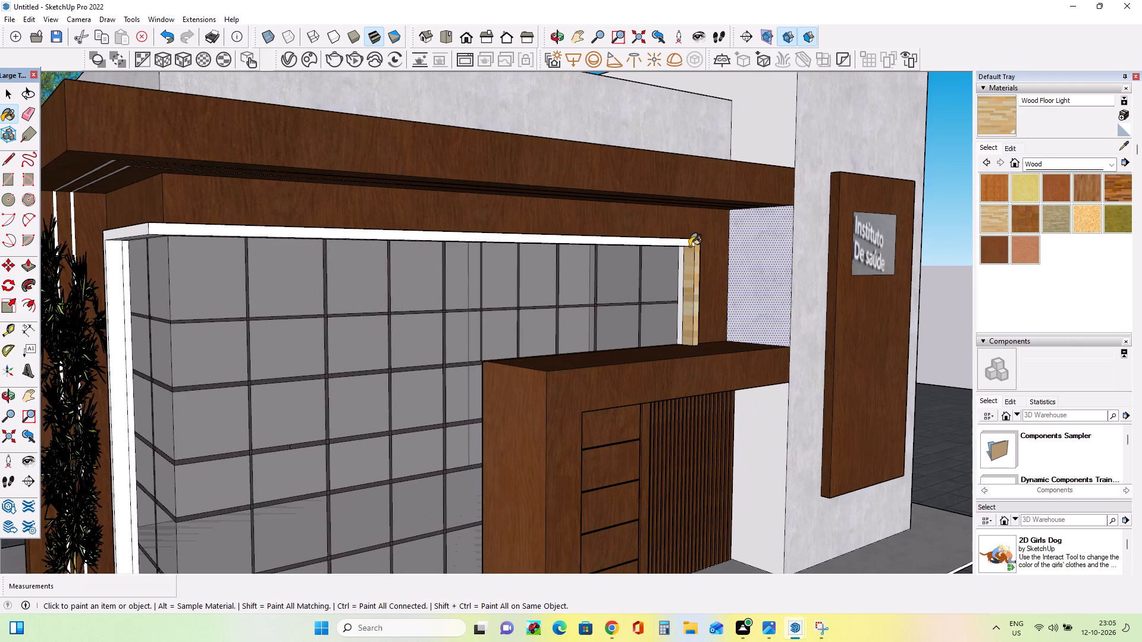
pyautogui.click(689, 246)
pyautogui.click(679, 267)
pyautogui.click(682, 246)
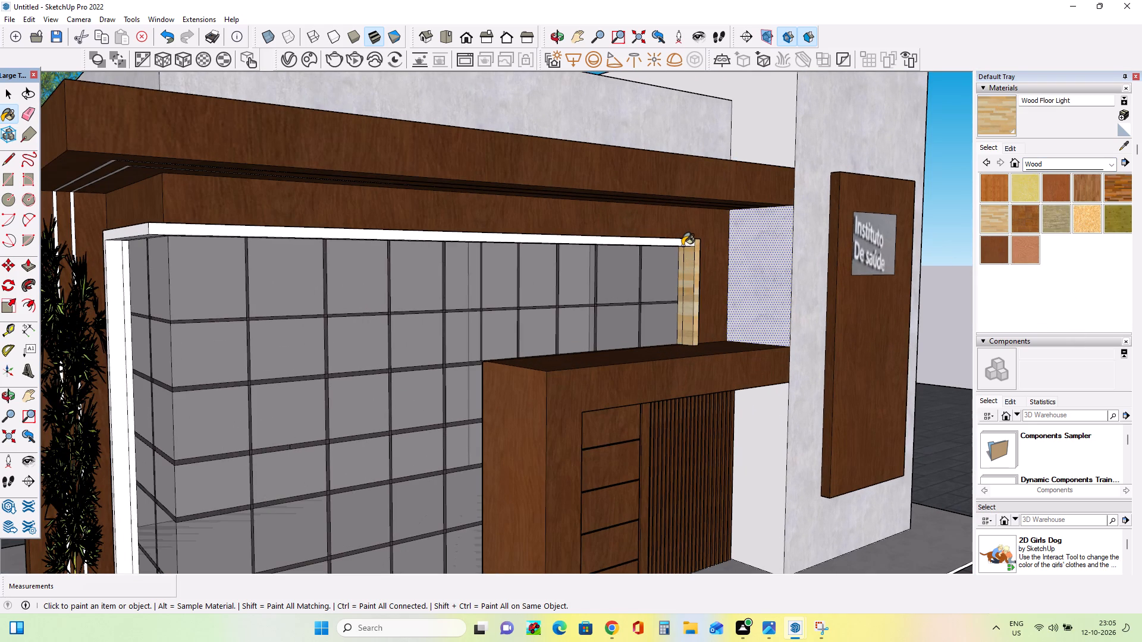
pyautogui.click(680, 243)
# Paint the window frame's remaining upright beside the climbing plant, both faces, and the short top side face with Wood Floor Light.
pyautogui.scroll(-2, 692, 254)
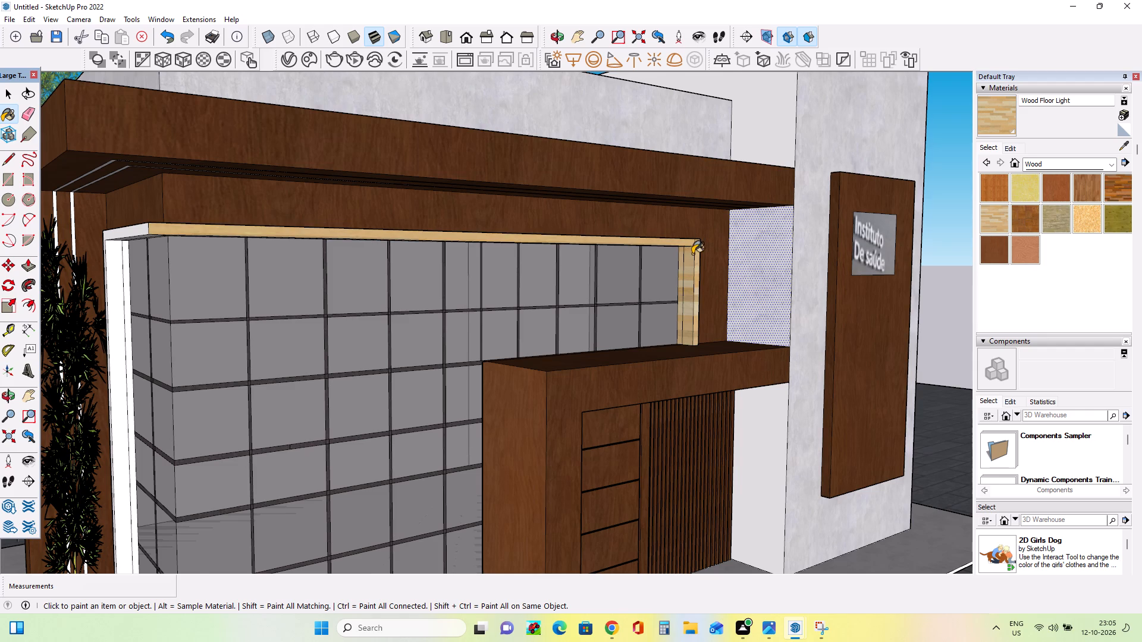
pyautogui.click(238, 320)
pyautogui.click(243, 319)
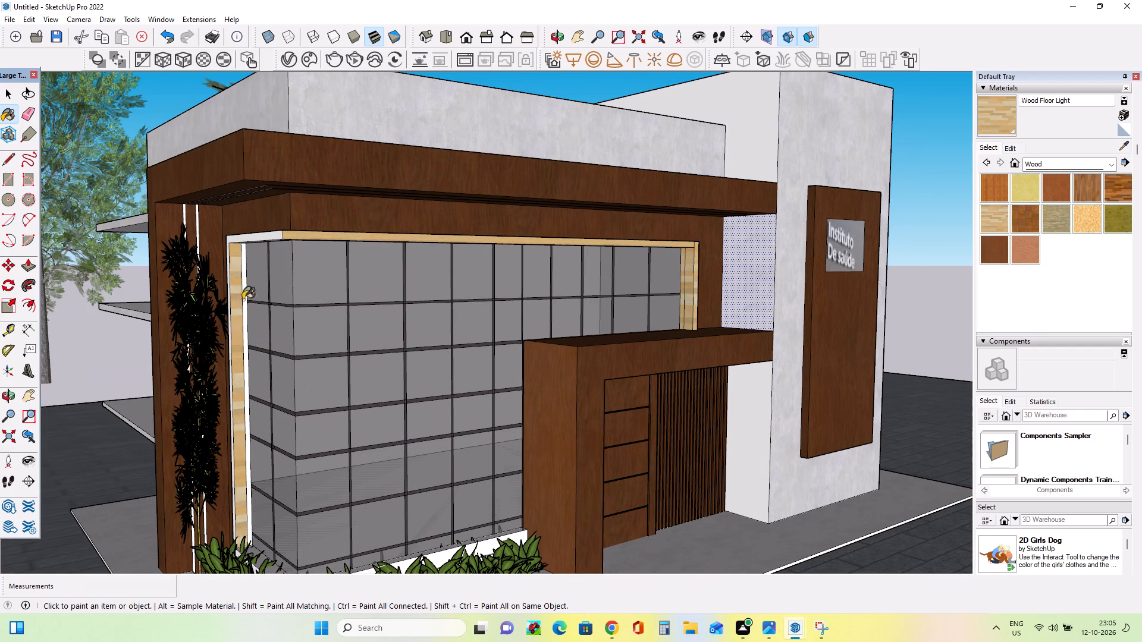
pyautogui.click(249, 238)
pyautogui.scroll(1, 238, 276)
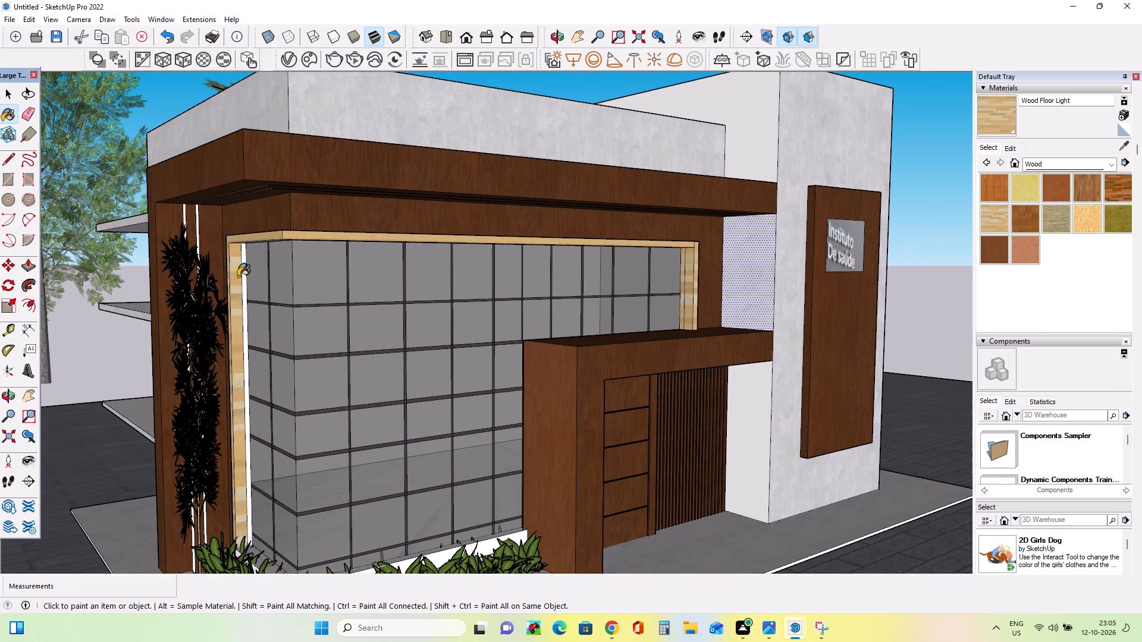
pyautogui.scroll(3, 238, 276)
pyautogui.click(247, 281)
# Frame the whole building from the planted window corner, render it in V-Ray and examine the light wood frame and concrete walls.
pyautogui.scroll(-4, 244, 280)
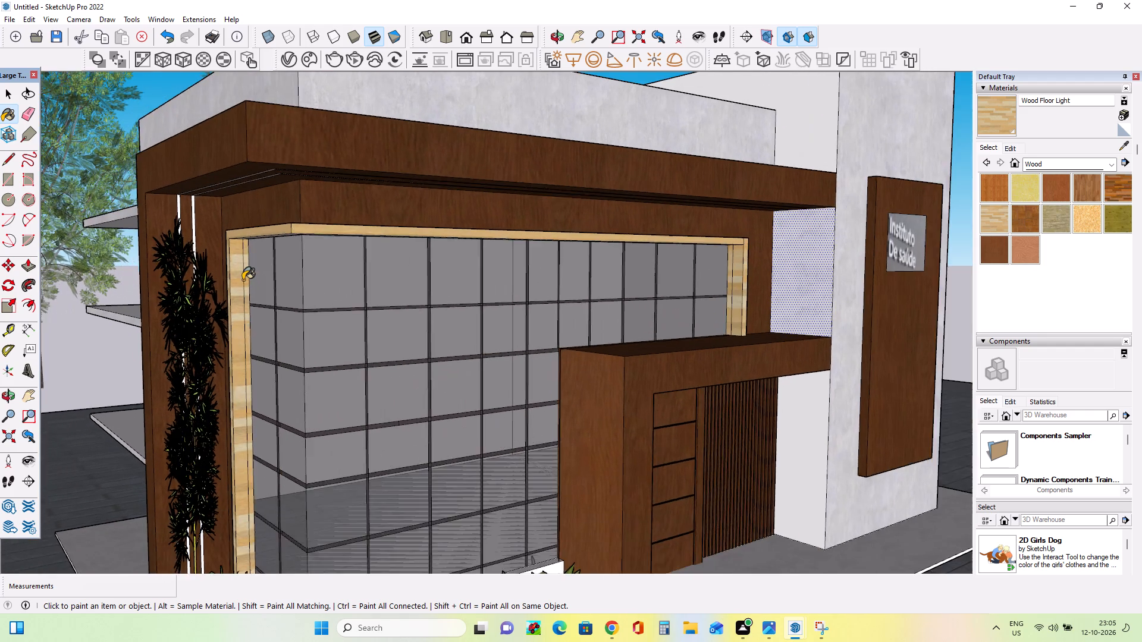
pyautogui.scroll(-5, 243, 280)
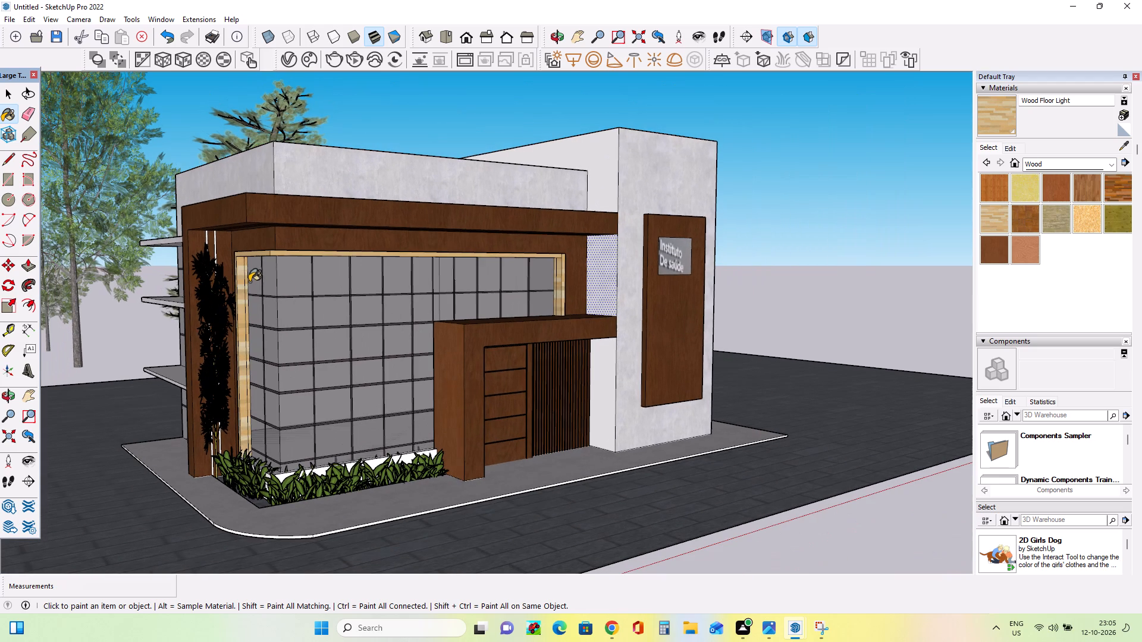
pyautogui.moveTo(529, 400); pyautogui.dragTo(501, 398, button='middle')
pyautogui.scroll(1, 270, 397)
pyautogui.middleClick(503, 409)
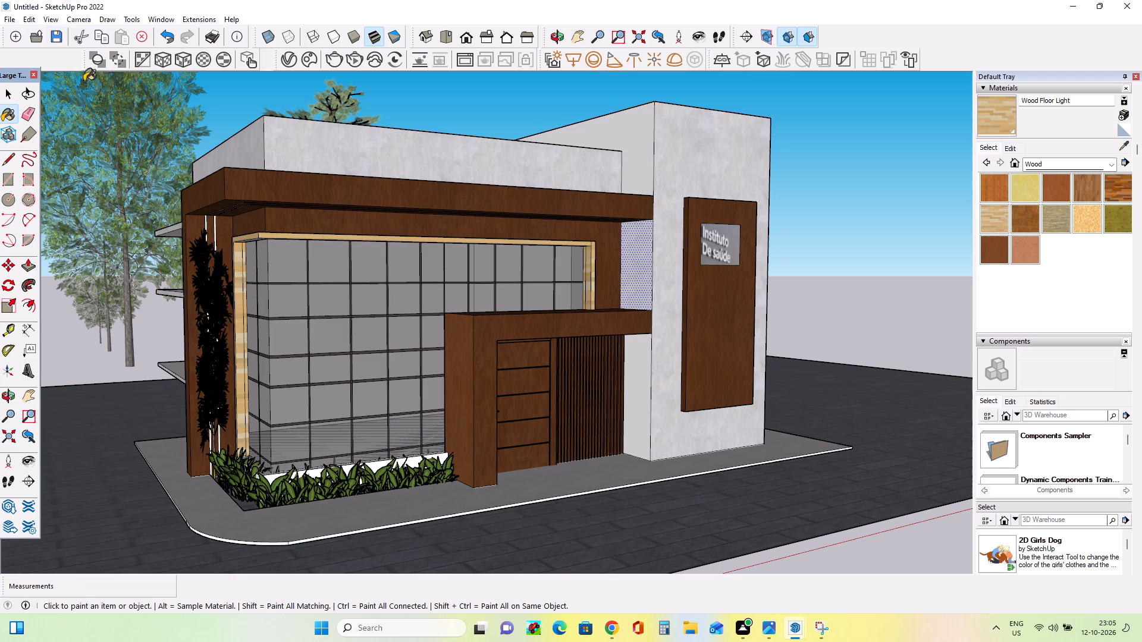
pyautogui.click(336, 60)
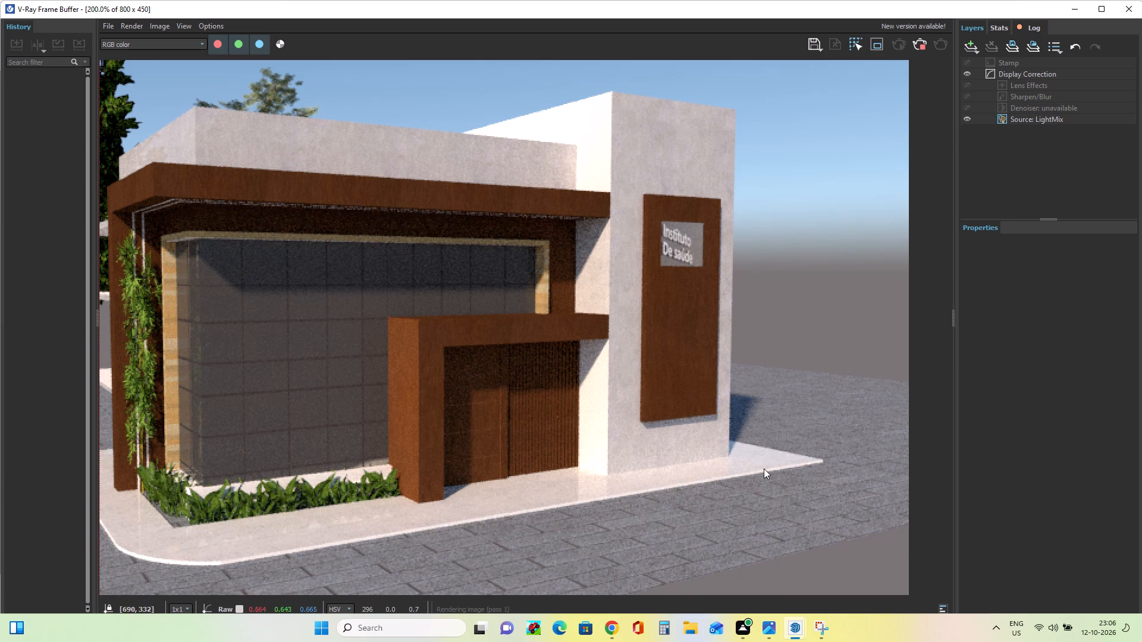
pyautogui.scroll(1, 747, 470)
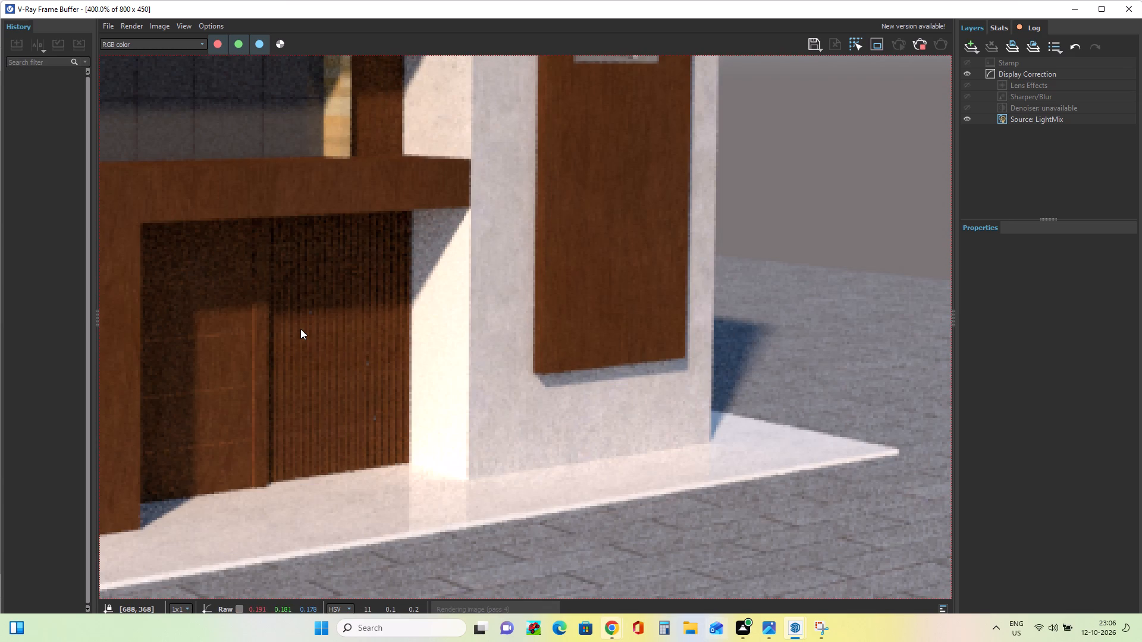
pyautogui.scroll(-3, 532, 235)
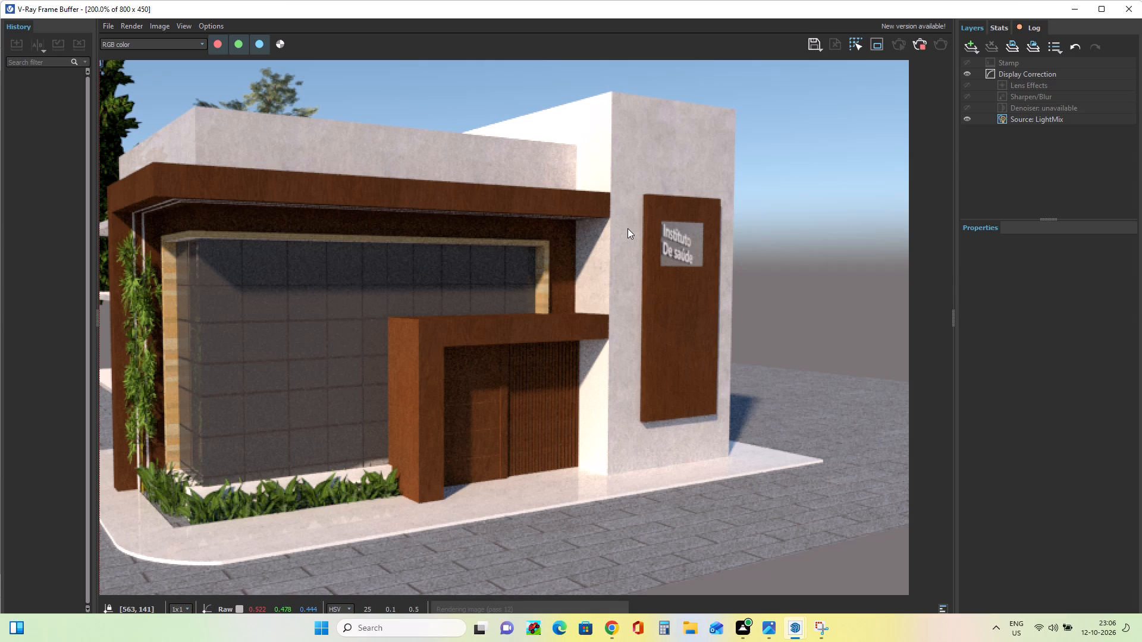
pyautogui.scroll(-1, 646, 238)
pyautogui.scroll(1, 610, 258)
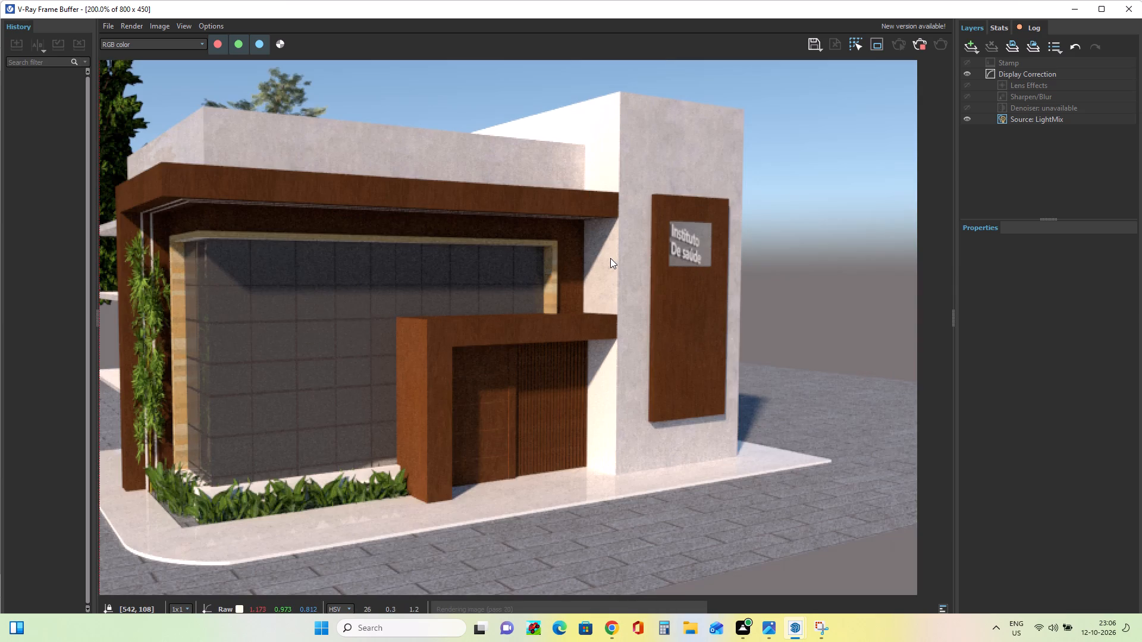
pyautogui.scroll(-1, 610, 258)
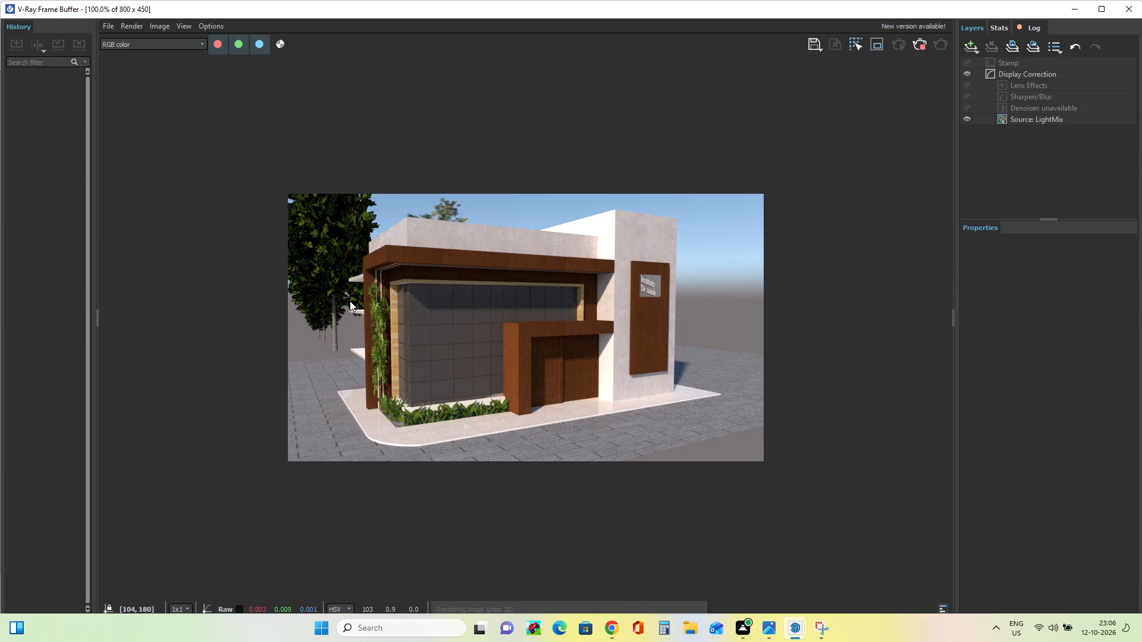
pyautogui.scroll(1, 350, 301)
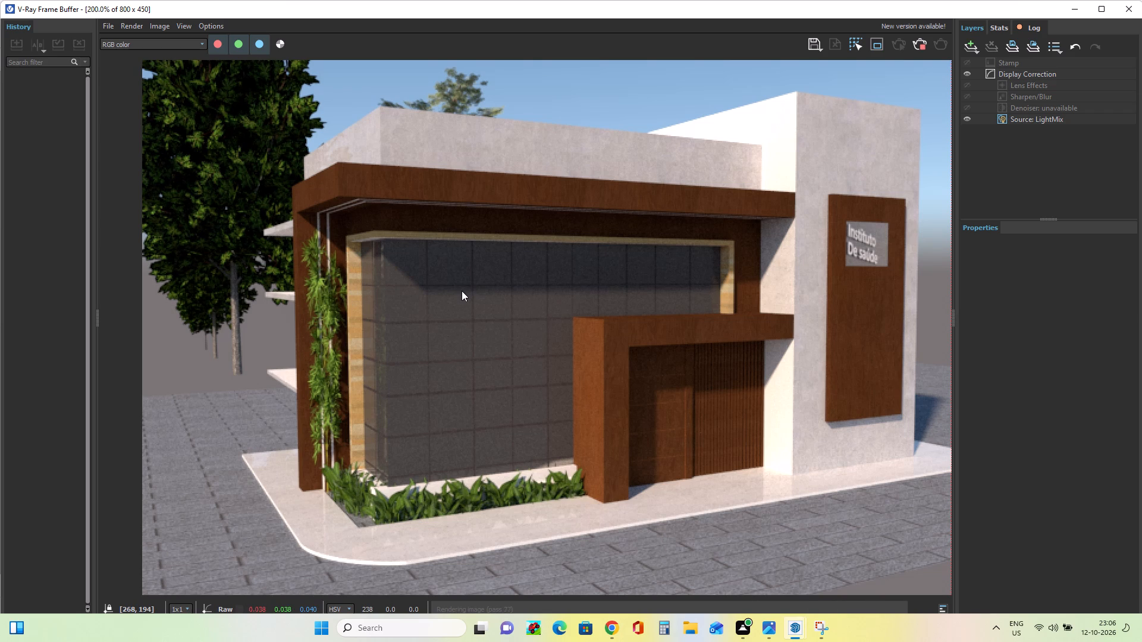
pyautogui.click(461, 291)
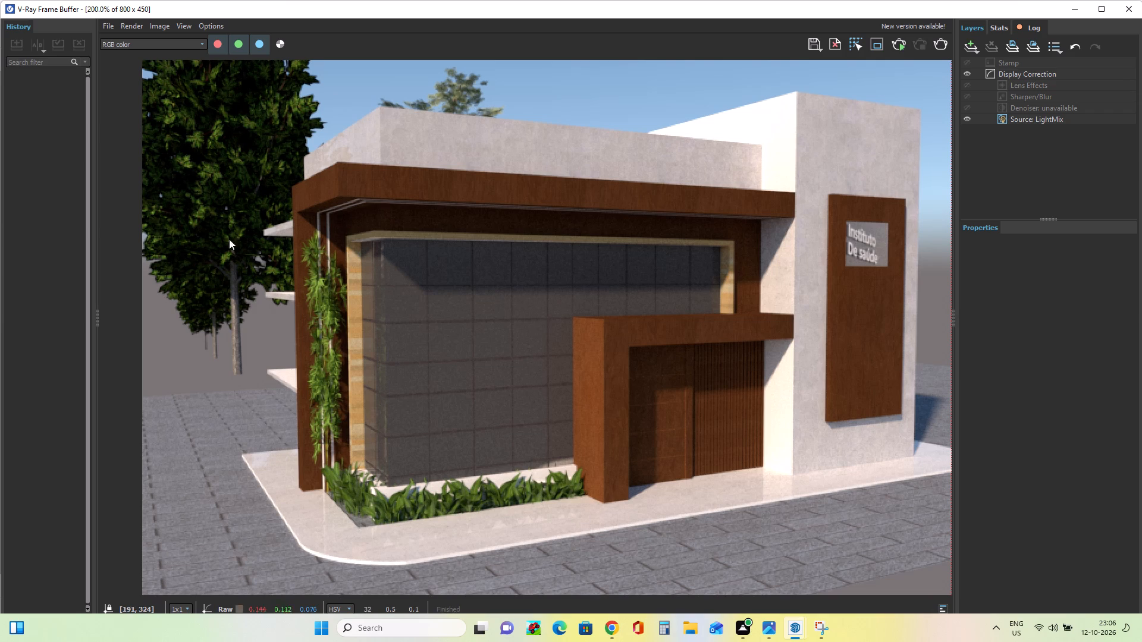
pyautogui.click(1074, 9)
# Reframe the building to show more of its planted side and the trees behind, and start a new V-Ray render.
pyautogui.moveTo(431, 418); pyautogui.dragTo(476, 413, button='middle')
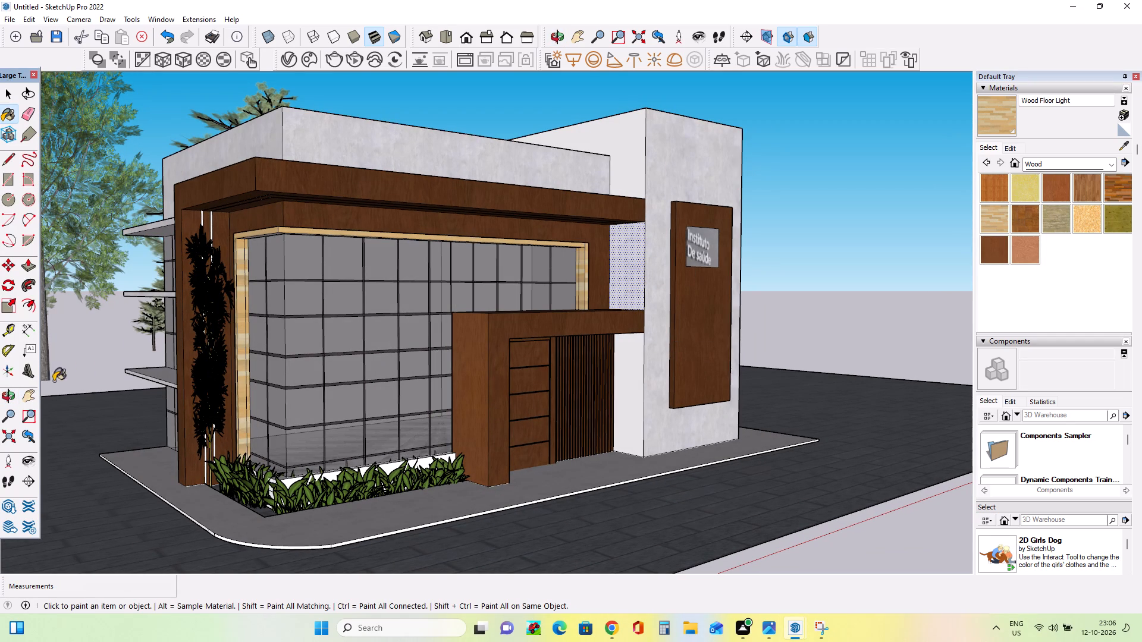
pyautogui.click(34, 398)
pyautogui.moveTo(187, 389); pyautogui.dragTo(208, 387)
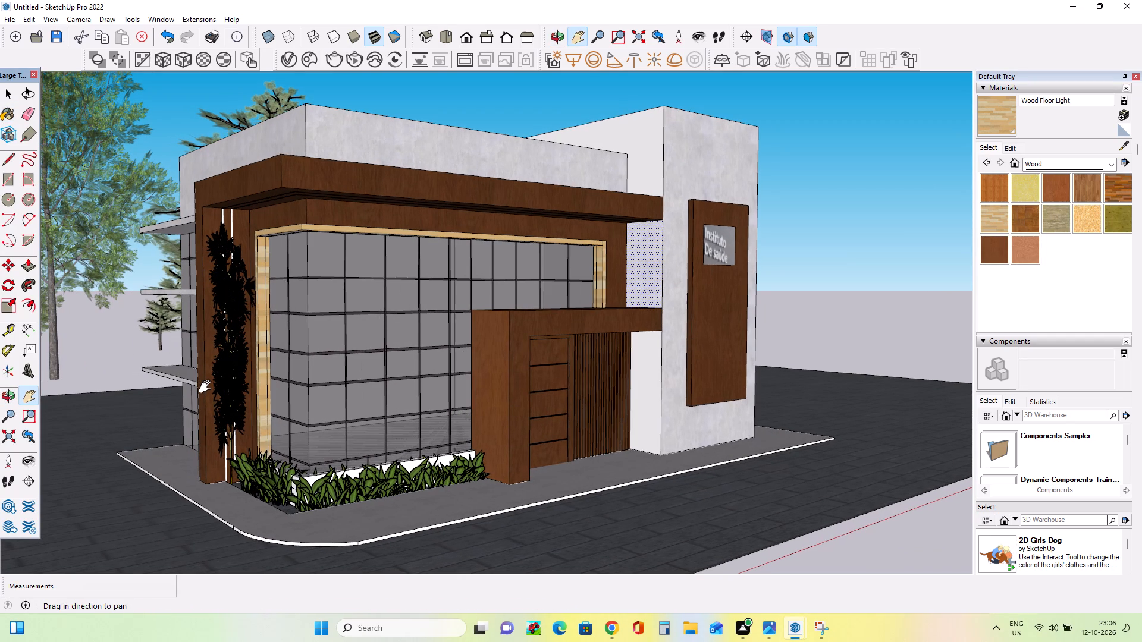
pyautogui.click(330, 58)
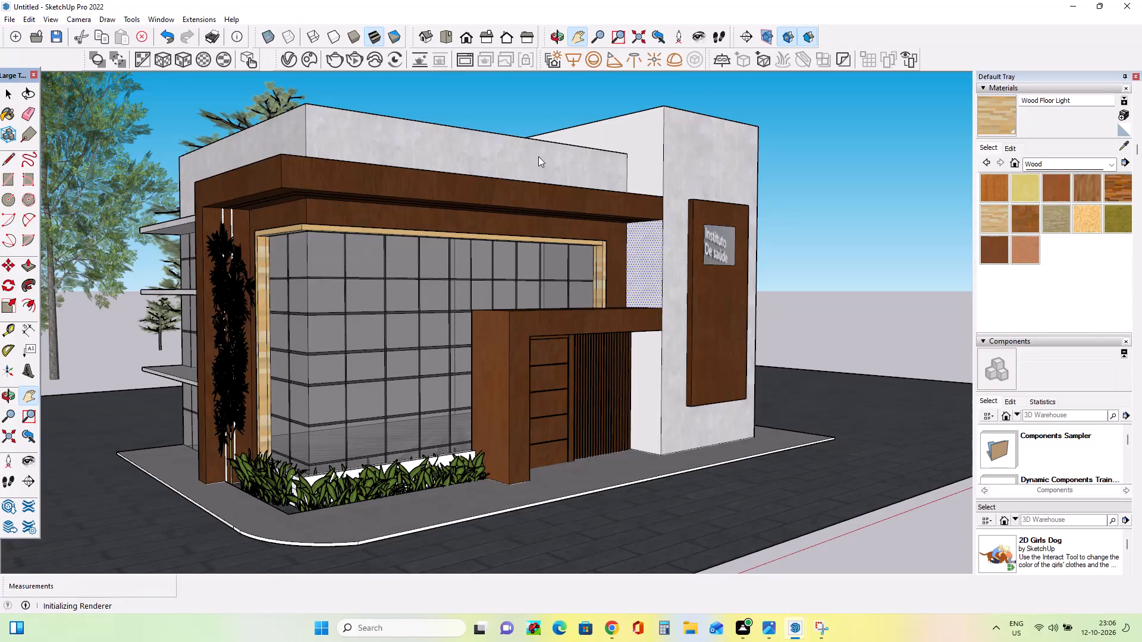
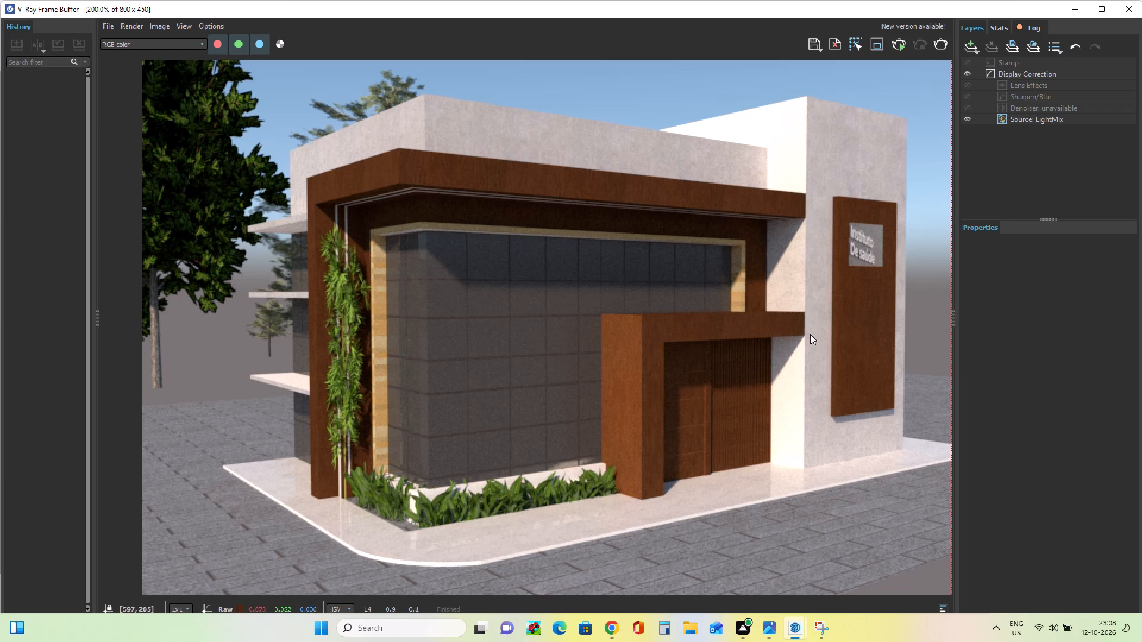
# Switch to Snipping Tool and capture a rectangular snip of the finished building render in the V-Ray frame buffer.
pyautogui.moveTo(733, 381); pyautogui.dragTo(1141, 362)
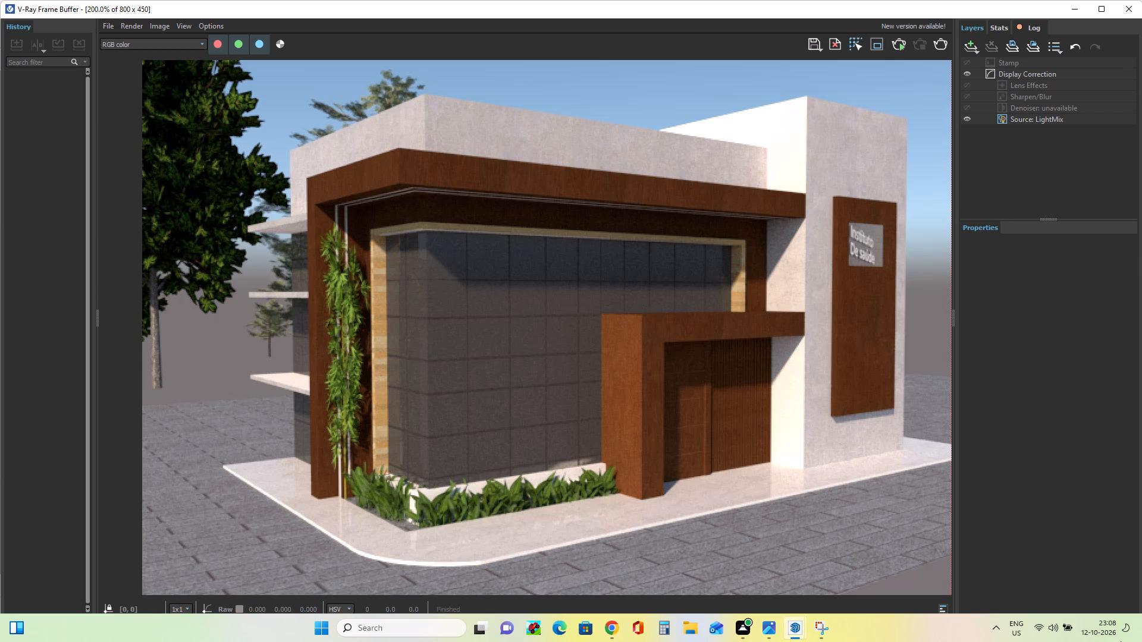
pyautogui.click(824, 632)
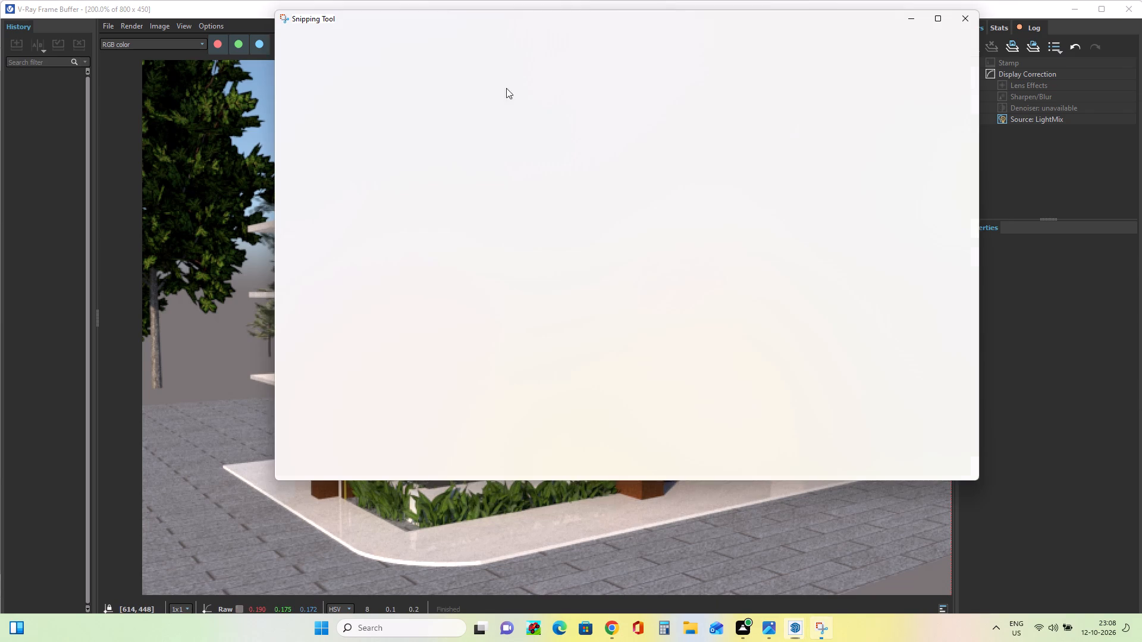
pyautogui.click(305, 46)
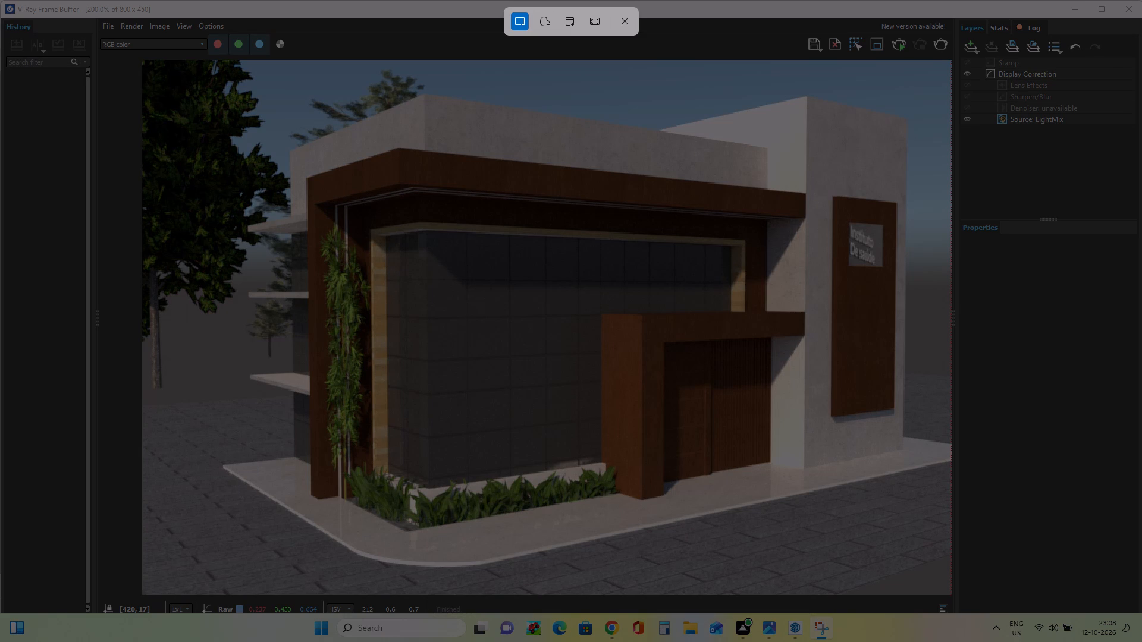
pyautogui.moveTo(946, 65); pyautogui.dragTo(128, 568)
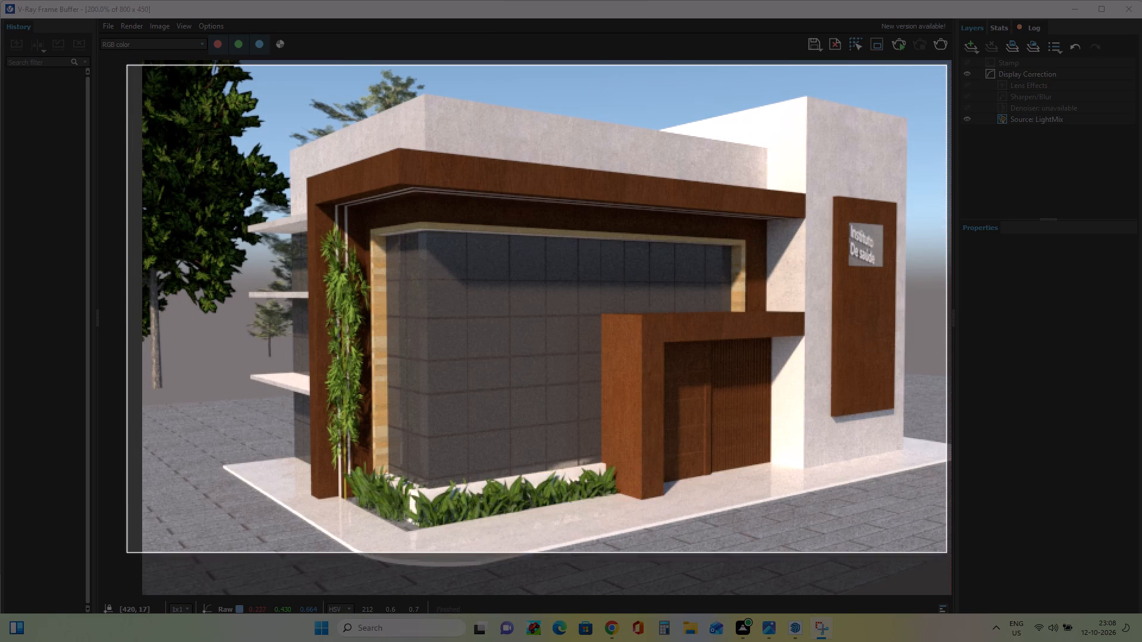
pyautogui.moveTo(128, 568); pyautogui.dragTo(146, 591)
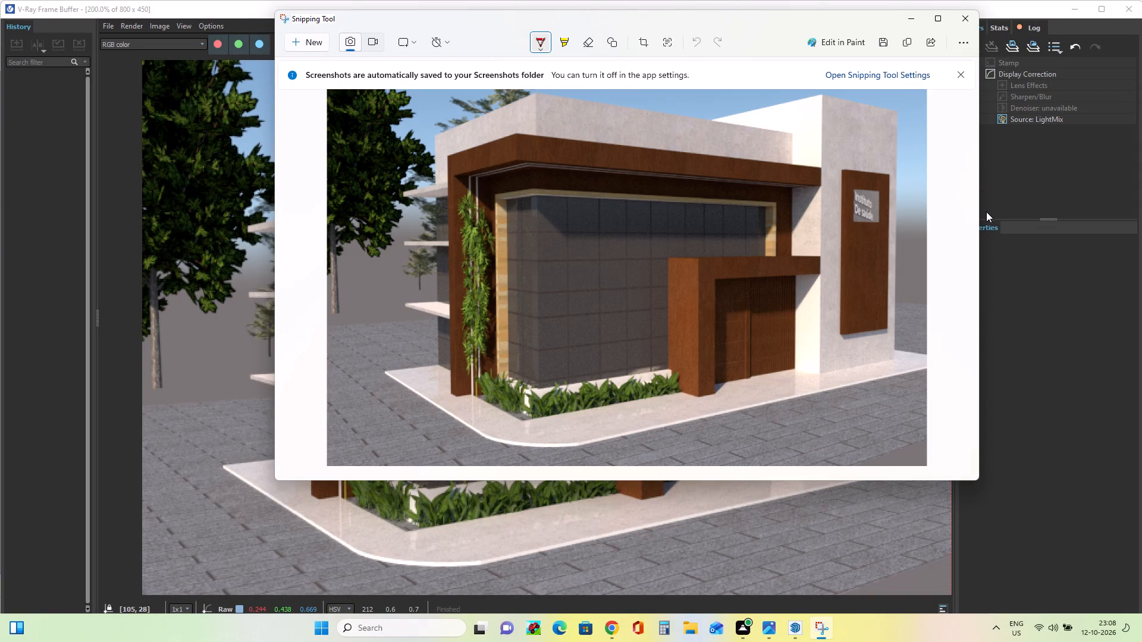
pyautogui.scroll(1, 808, 303)
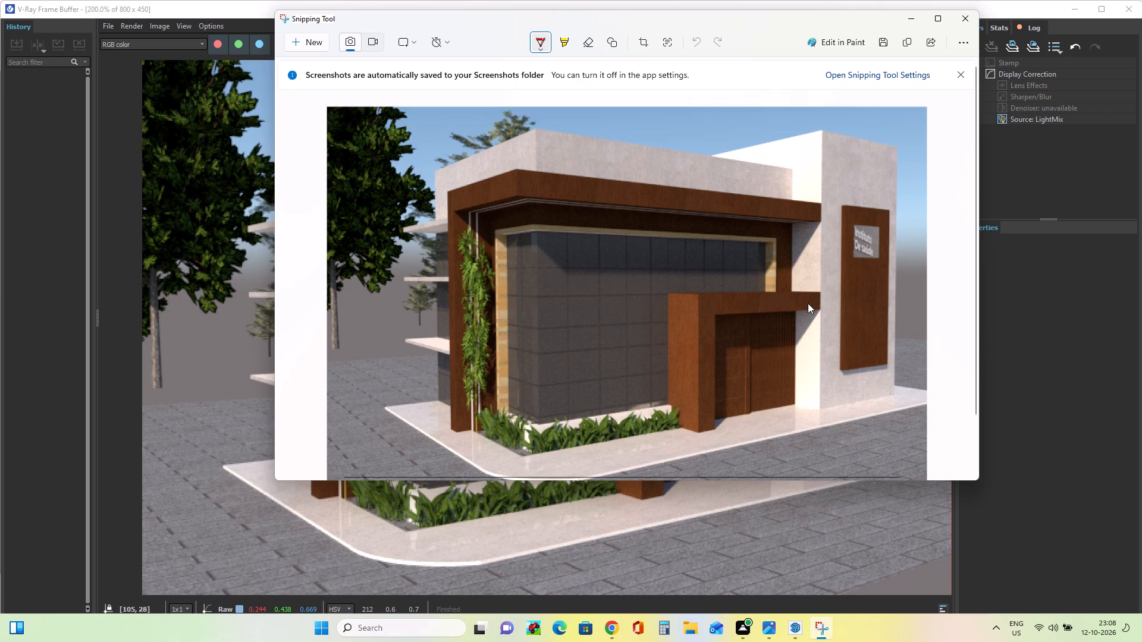
pyautogui.scroll(5, 808, 303)
pyautogui.scroll(-2, 797, 310)
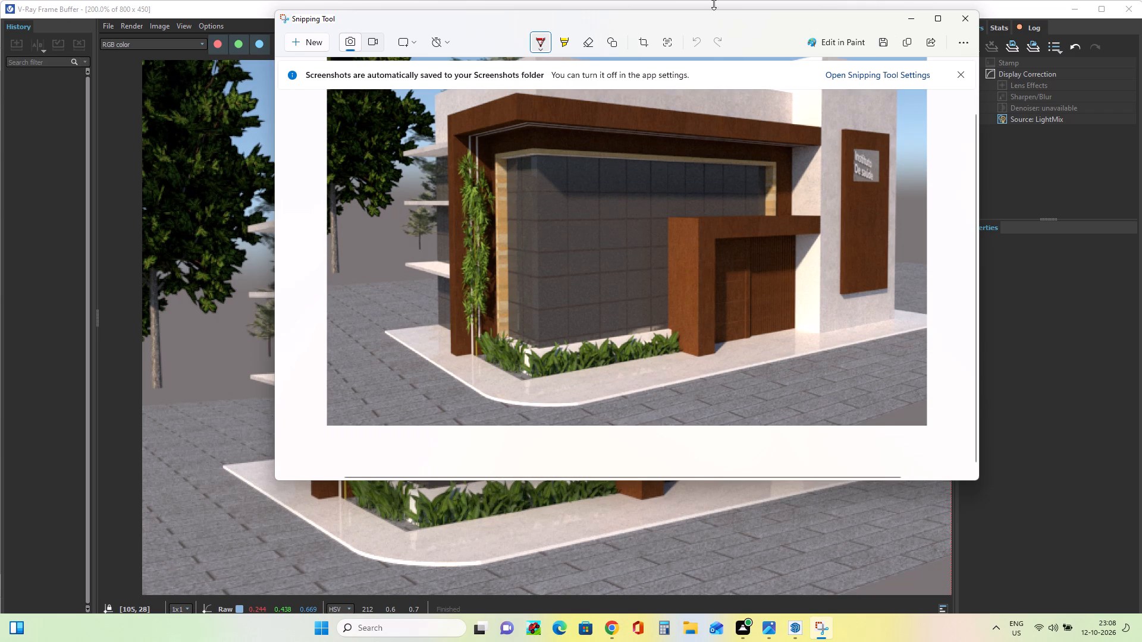
# Save the render snip to the Desktop as a PNG with the file name "Modern Healthcare Institute Exterior Design.pDF".
pyautogui.click(889, 47)
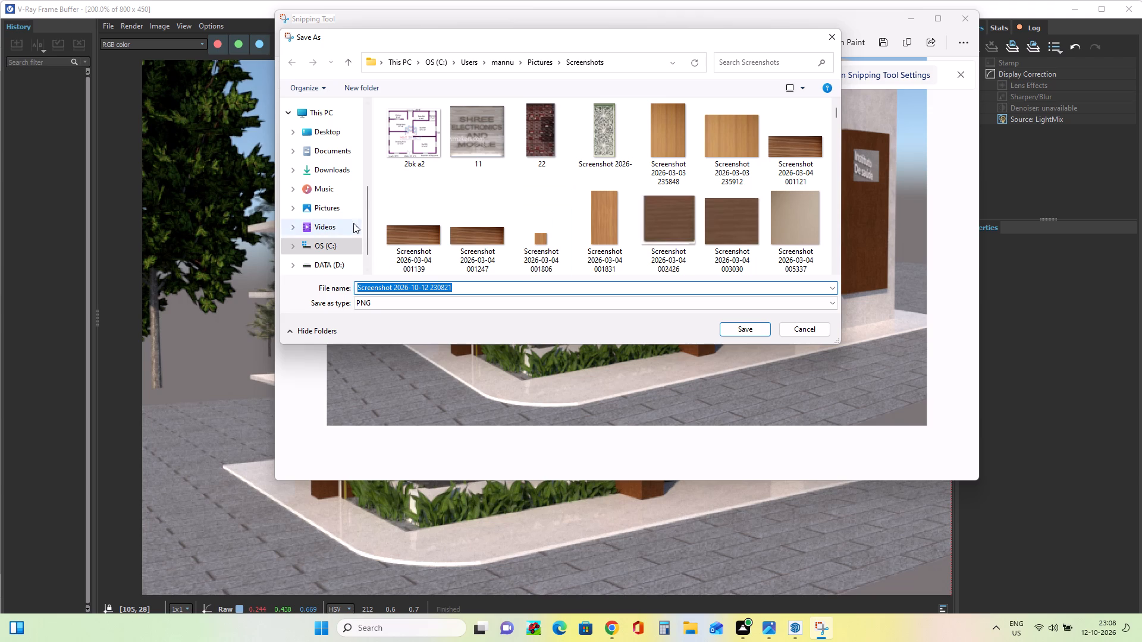
pyautogui.click(331, 137)
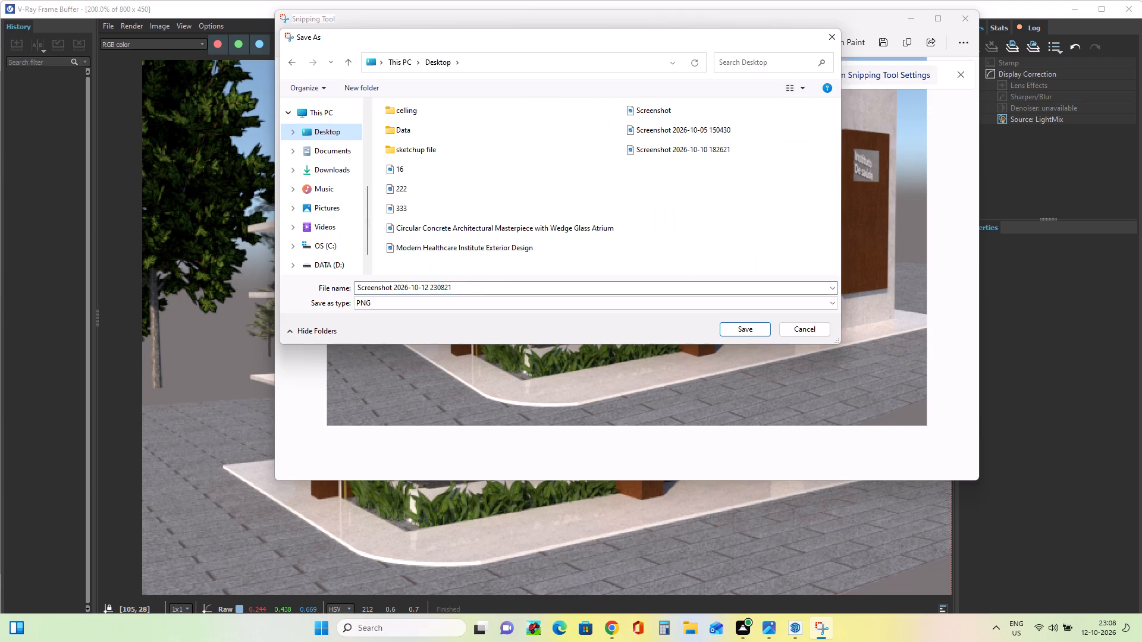
pyautogui.click(467, 288)
pyautogui.press('BackSpace')
pyautogui.write('MO')
pyautogui.click(470, 313)
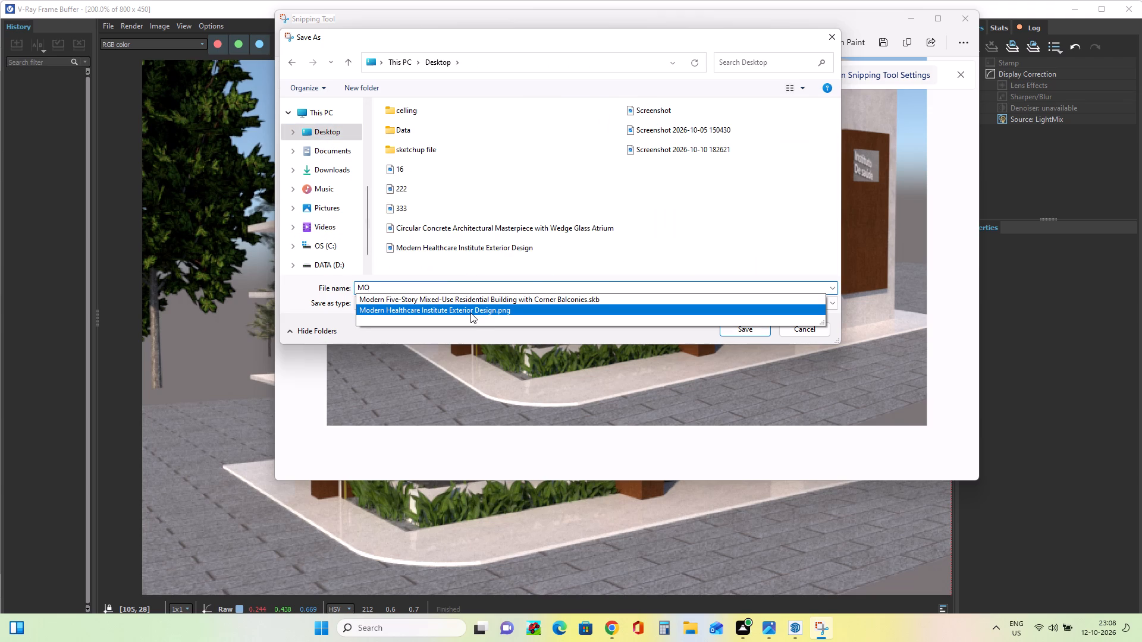
pyautogui.click(519, 290)
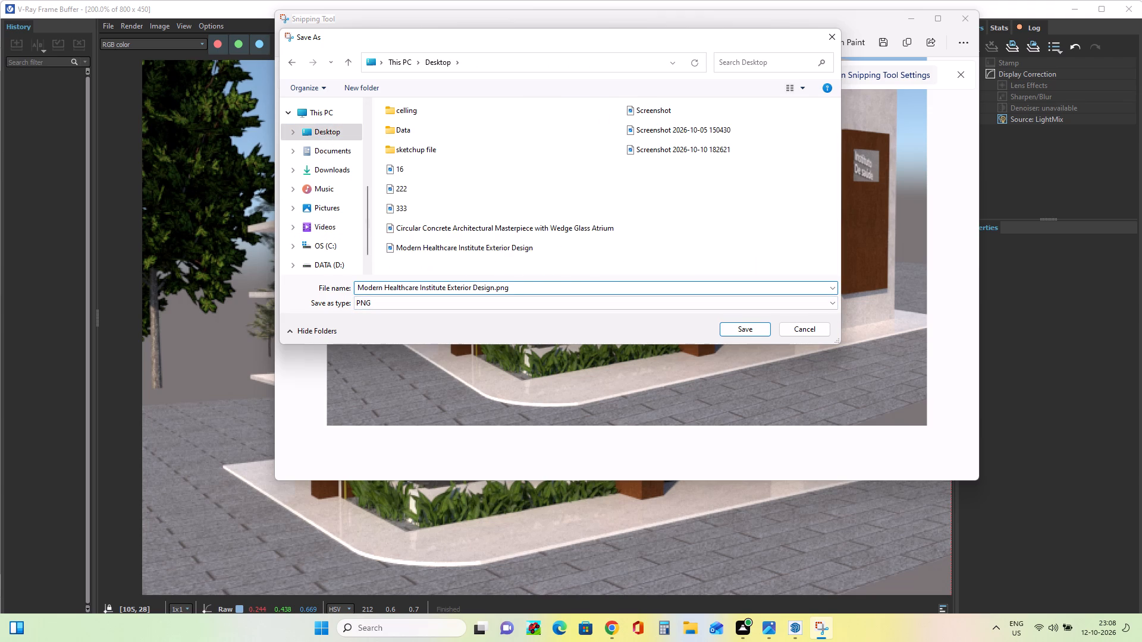
pyautogui.click(522, 287)
pyautogui.press('BackSpace')
pyautogui.press('BackSpace')
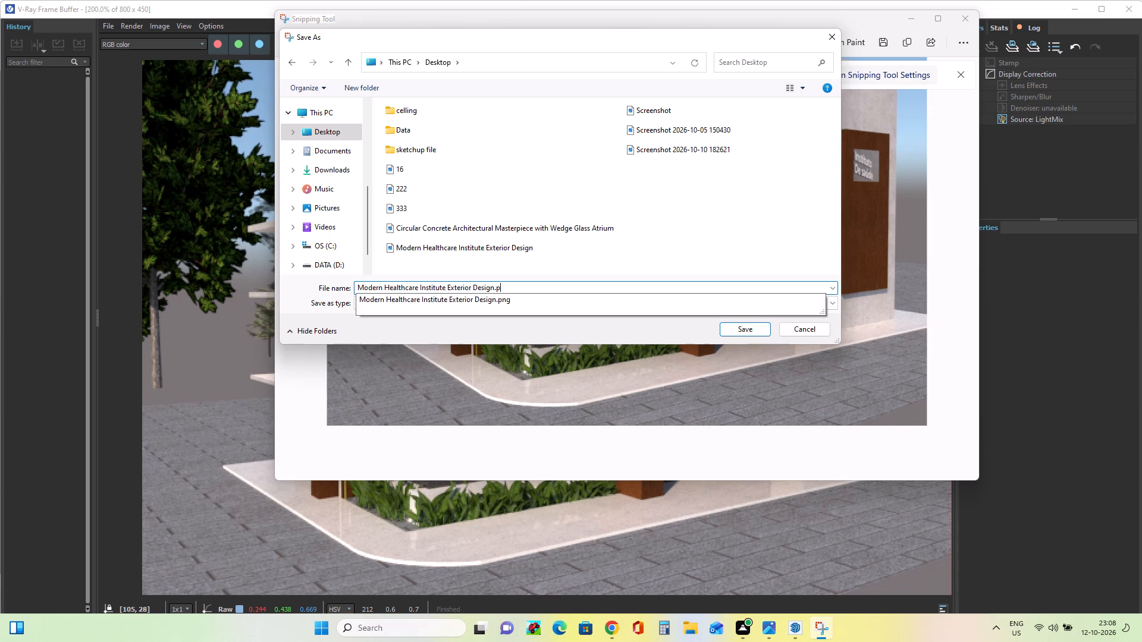
pyautogui.write('DF')
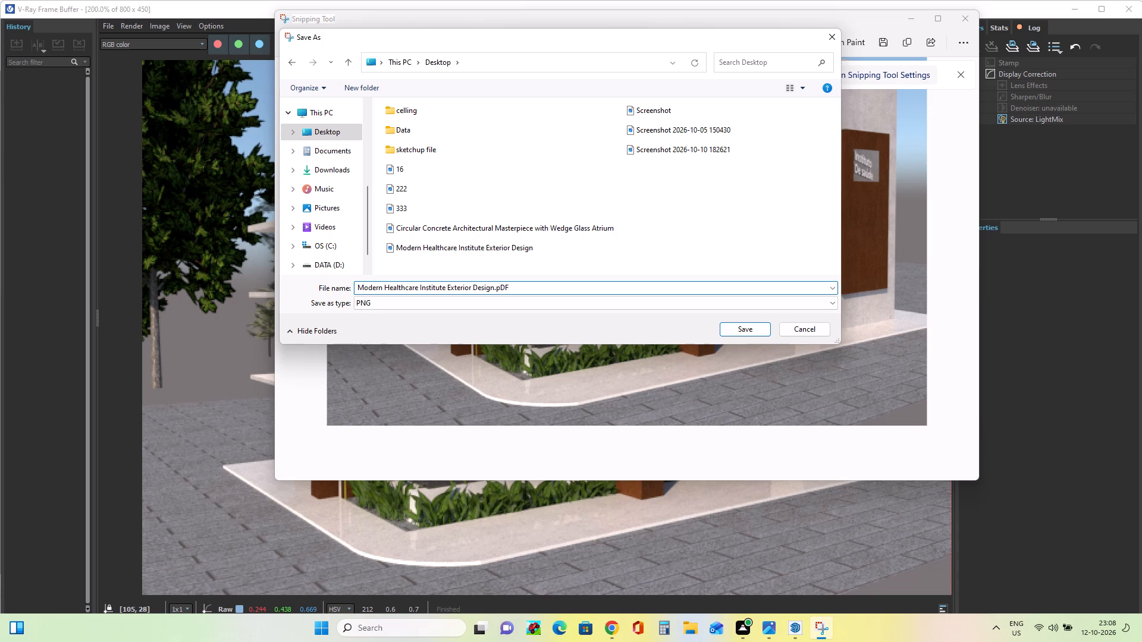
pyautogui.click(758, 333)
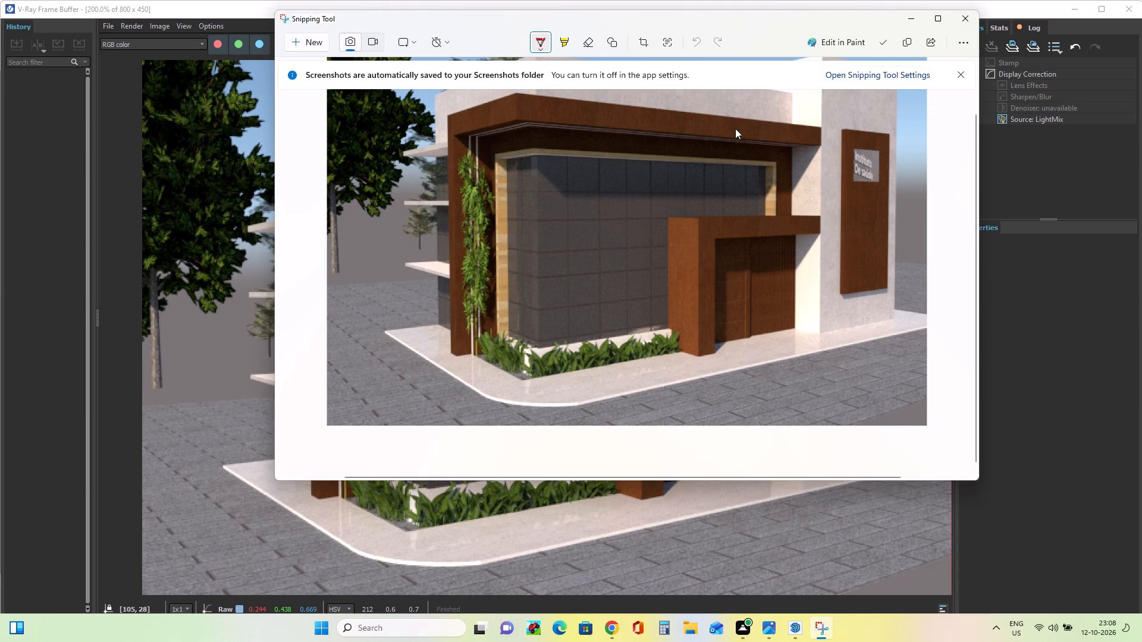
pyautogui.scroll(1, 694, 235)
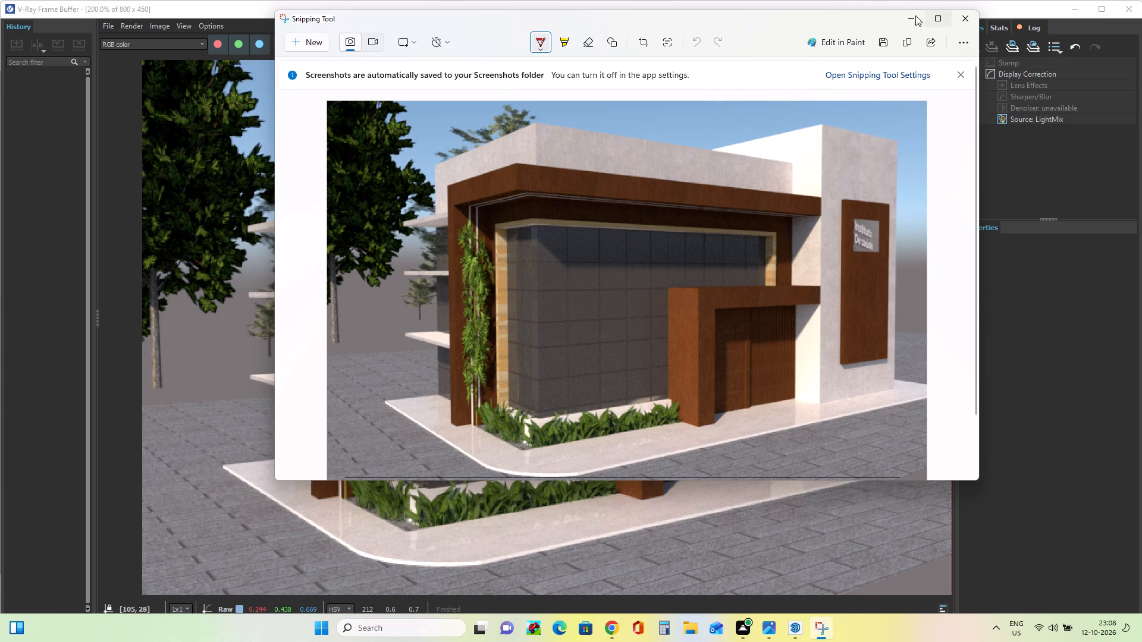
pyautogui.click(907, 19)
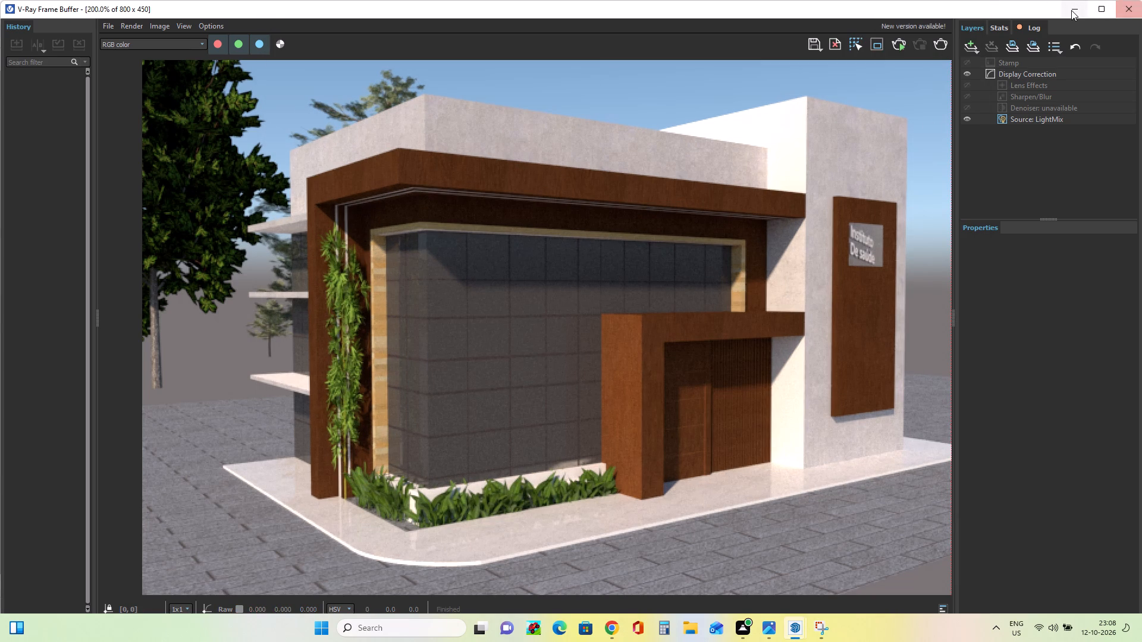
# Return to the SketchUp model and save it to the Desktop as "Modern Healthcare Institute Exterior Design.skp".
pyautogui.click(1067, 11)
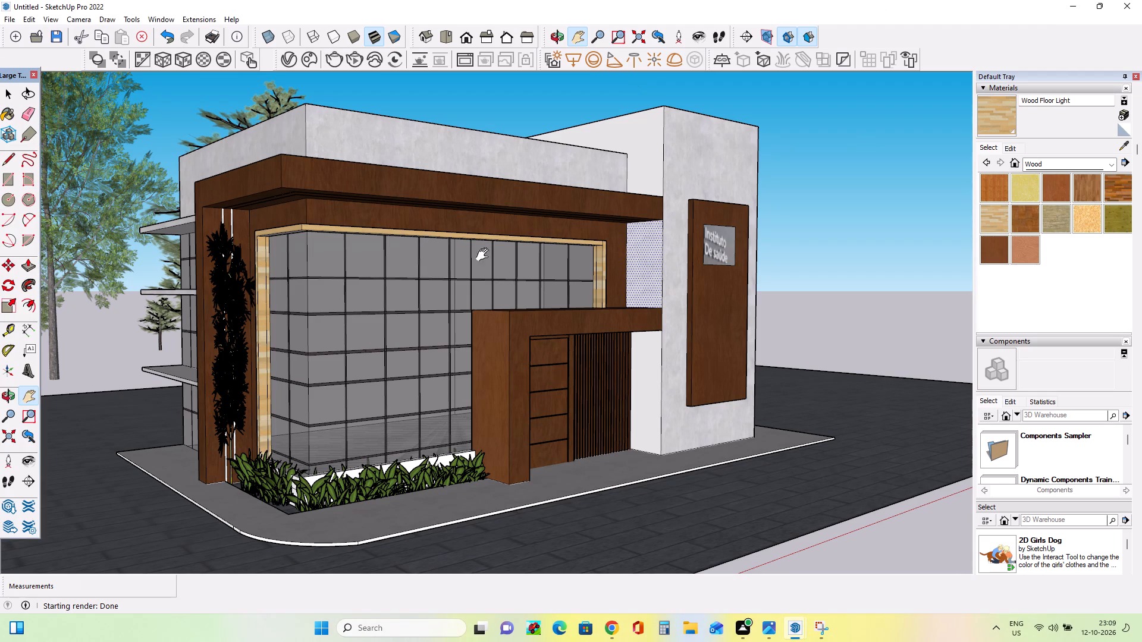
pyautogui.hotkey('ctrl', 's')
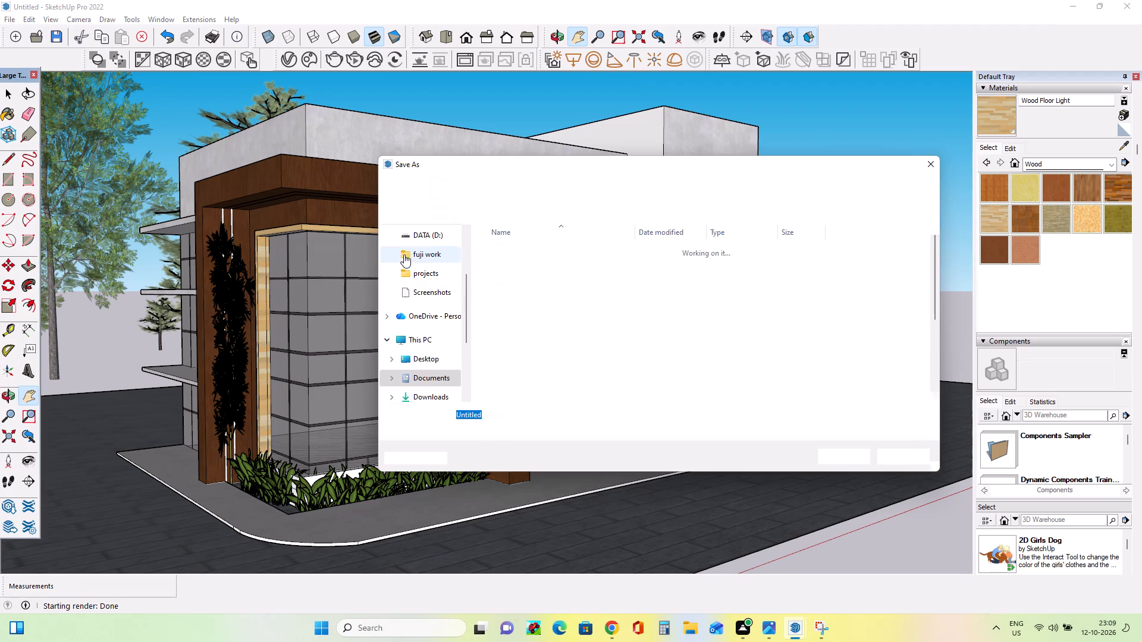
pyautogui.click(504, 416)
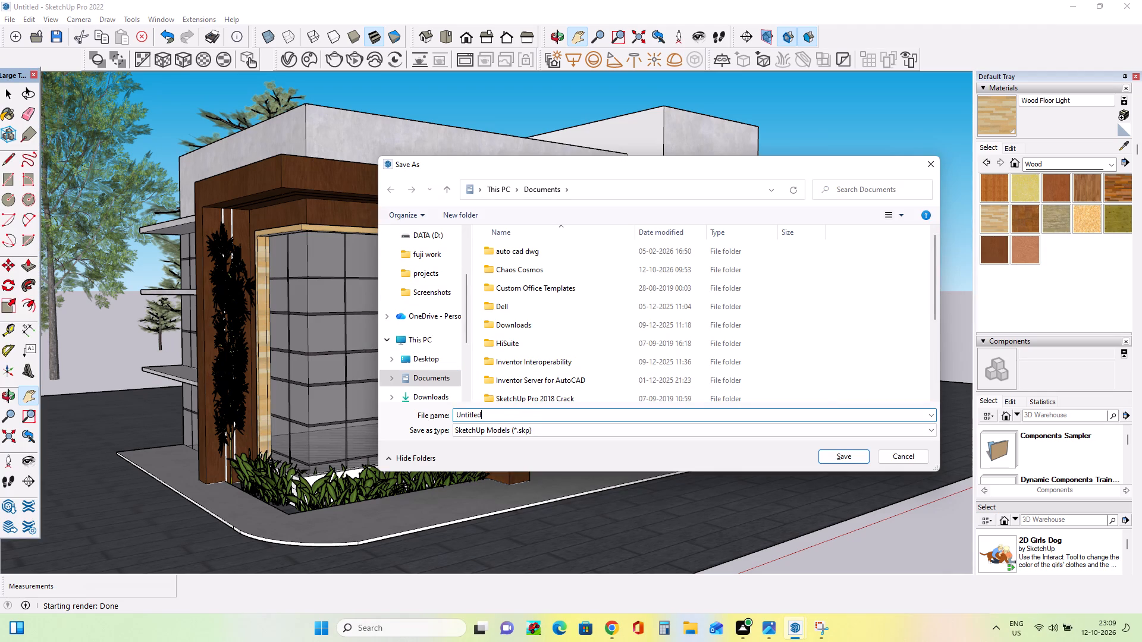
pyautogui.press('BackSpace')
pyautogui.press('BackSpace')
pyautogui.press('BackSpace')
pyautogui.press('BackSpace')
pyautogui.press('BackSpace')
pyautogui.press('BackSpace')
pyautogui.press('BackSpace')
pyautogui.press('BackSpace')
pyautogui.press('BackSpace')
pyautogui.press('BackSpace')
pyautogui.press('BackSpace')
pyautogui.press('BackSpace')
pyautogui.press('BackSpace')
pyautogui.press('BackSpace')
pyautogui.press('BackSpace')
pyautogui.press('m')
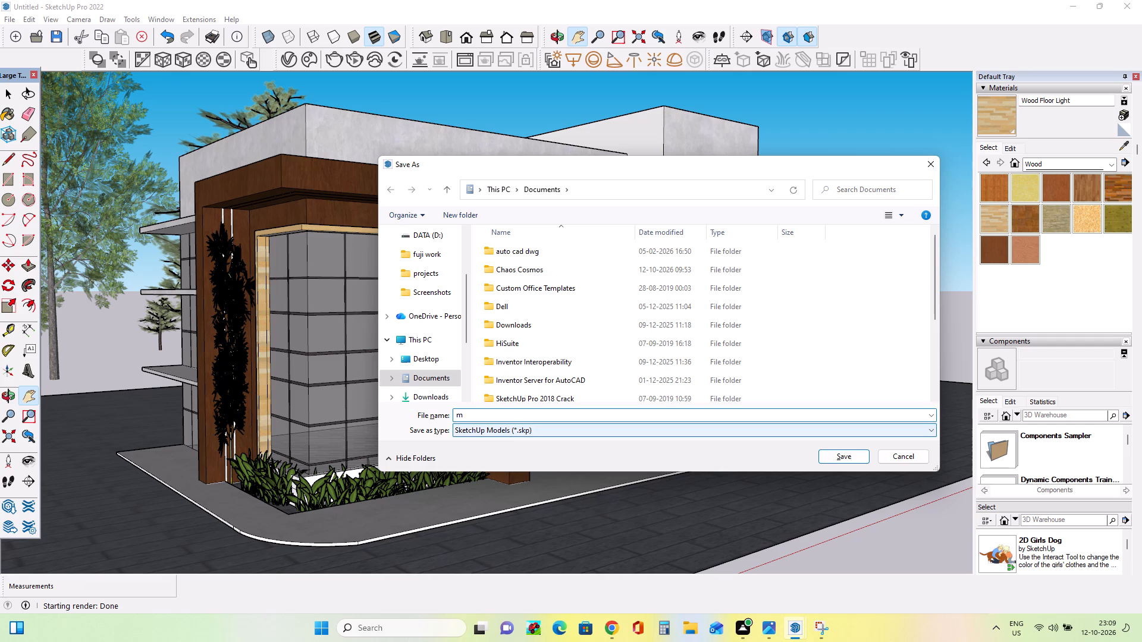
pyautogui.press('o')
pyautogui.press('d')
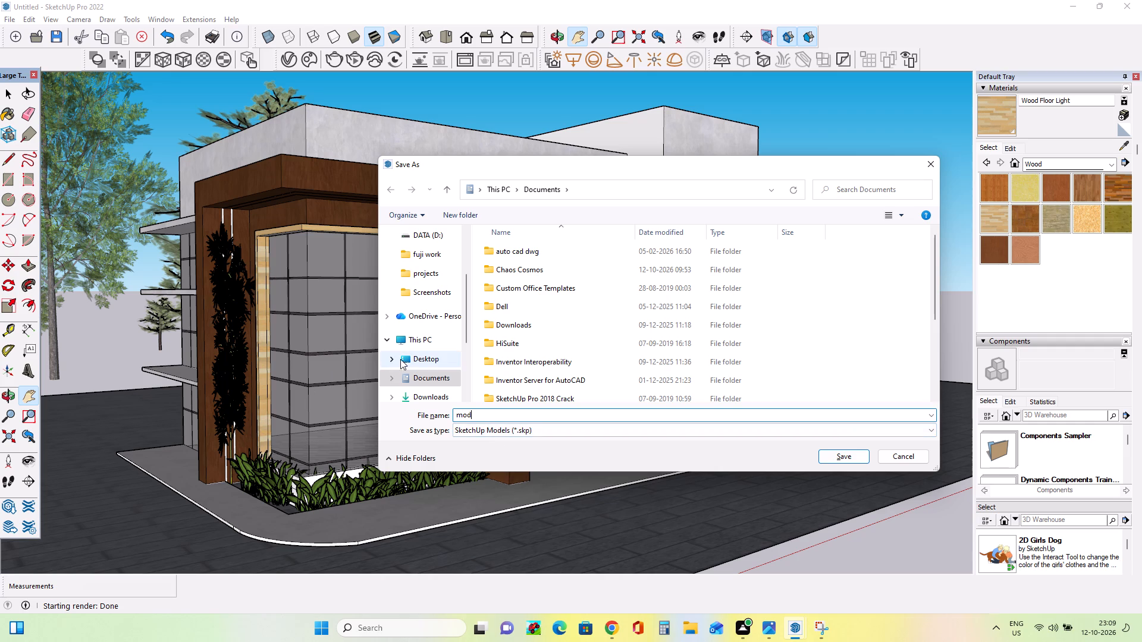
pyautogui.click(403, 359)
pyautogui.click(487, 416)
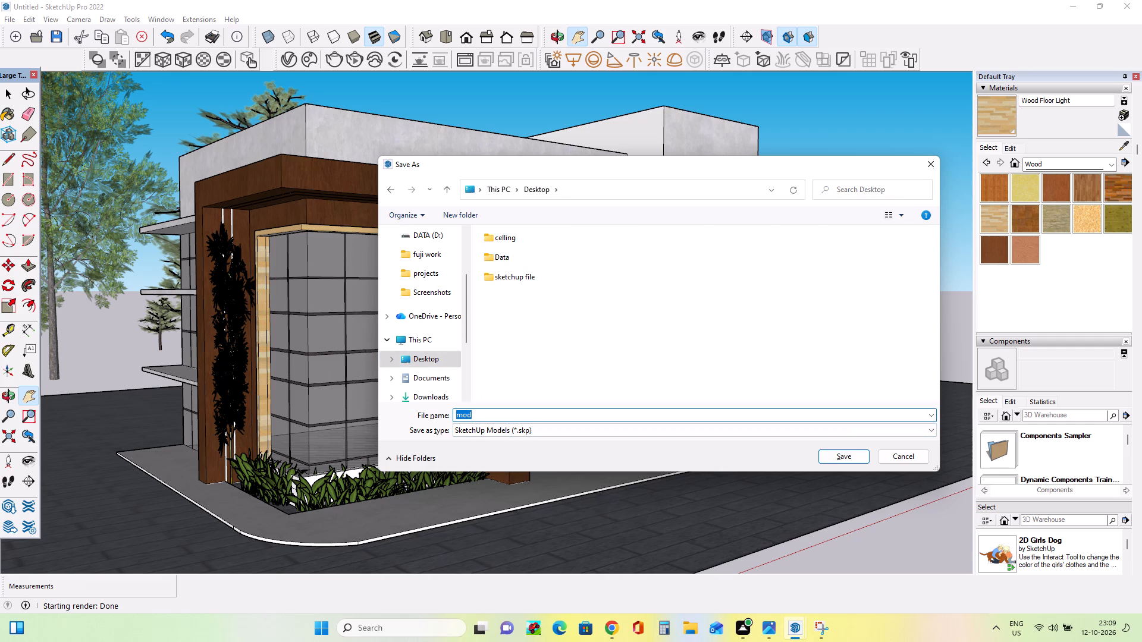
pyautogui.click(485, 414)
pyautogui.press('BackSpace')
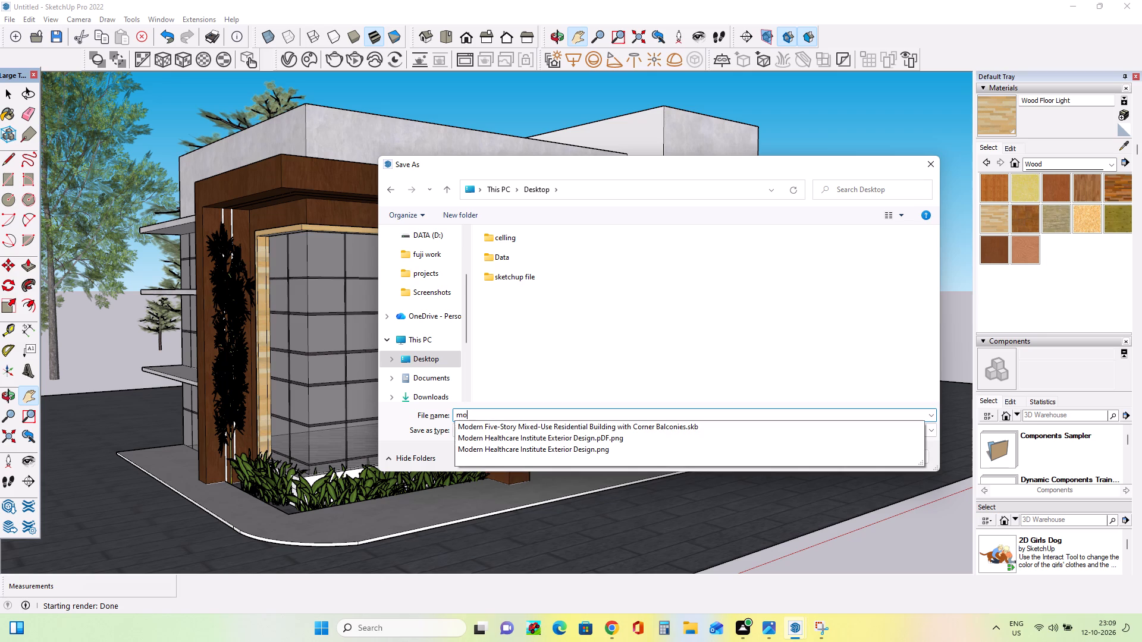
pyautogui.click(522, 449)
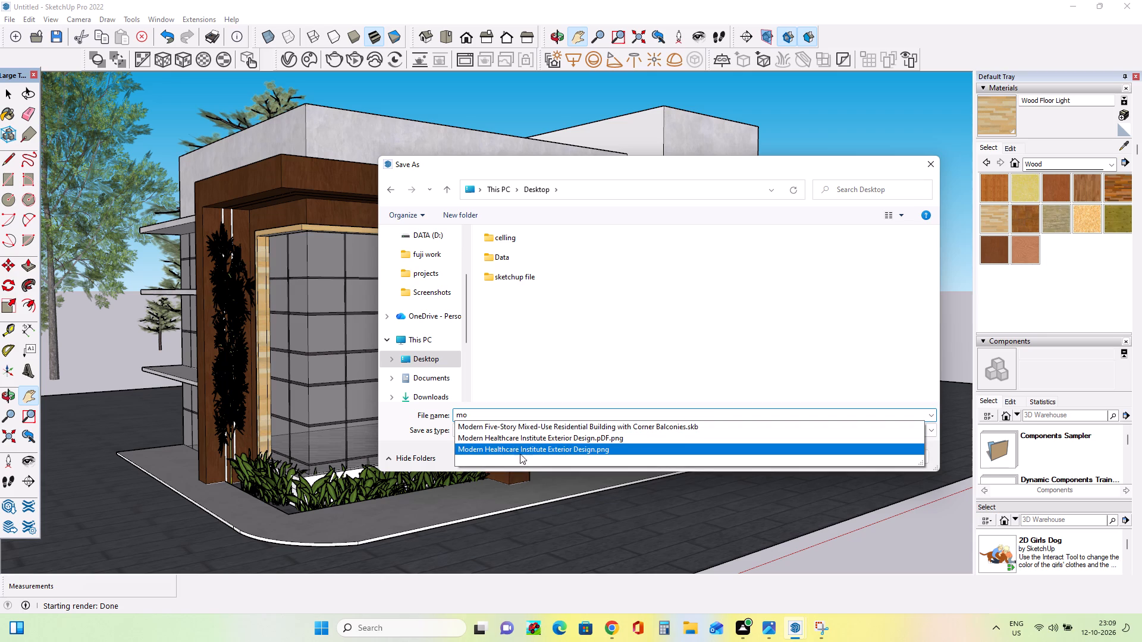
pyautogui.click(630, 416)
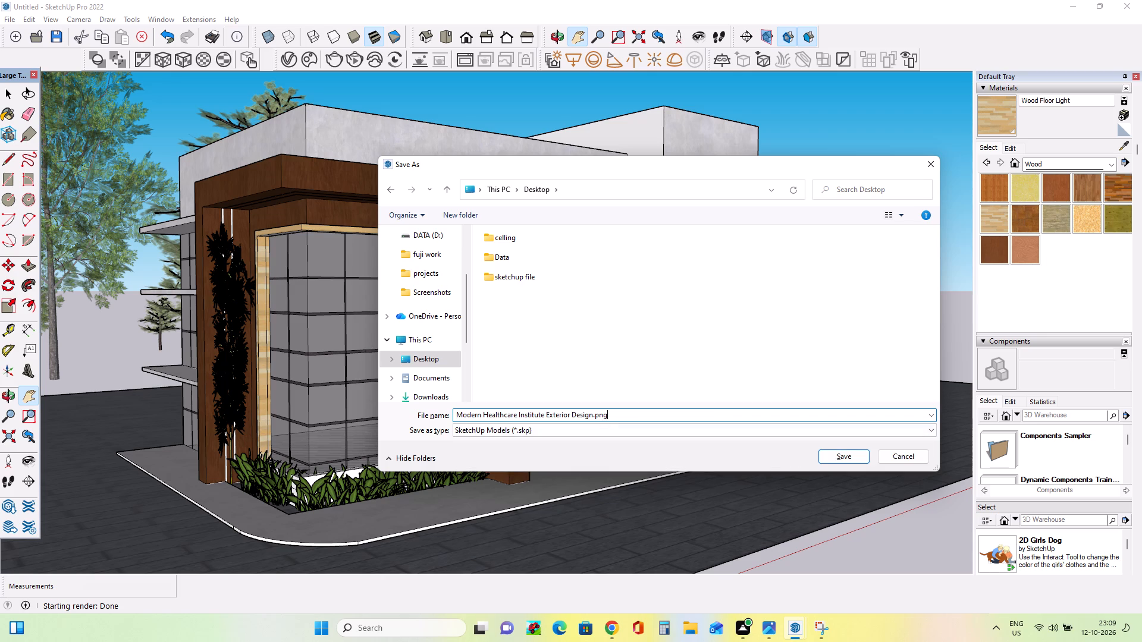
pyautogui.press('BackSpace')
pyautogui.press('BackSpace')
pyautogui.press('BackSpace')
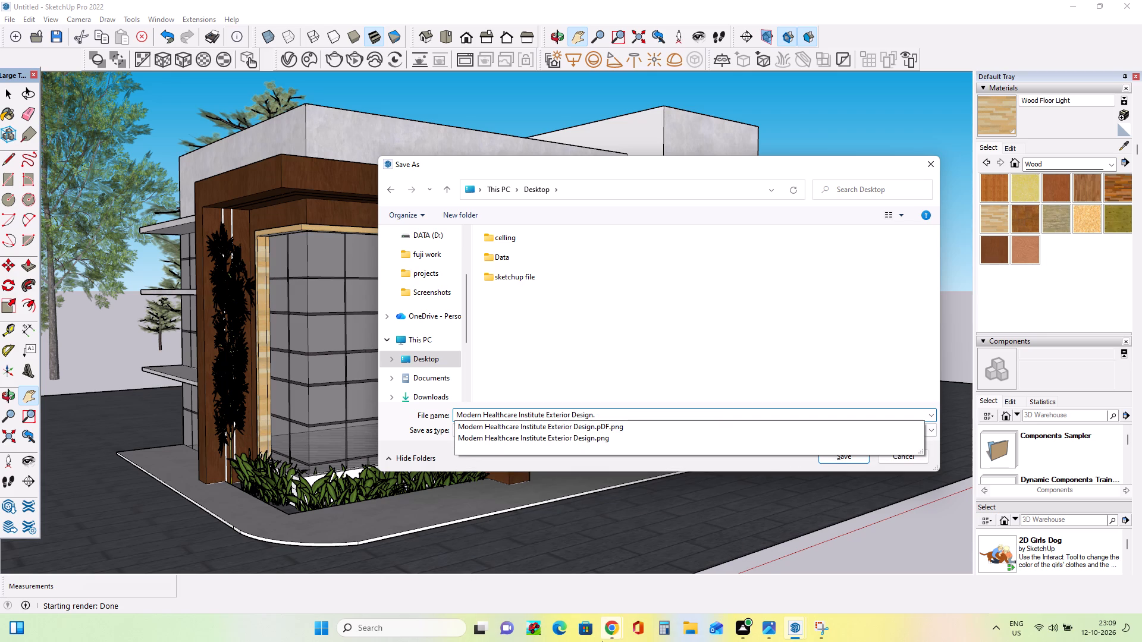
pyautogui.write('skp')
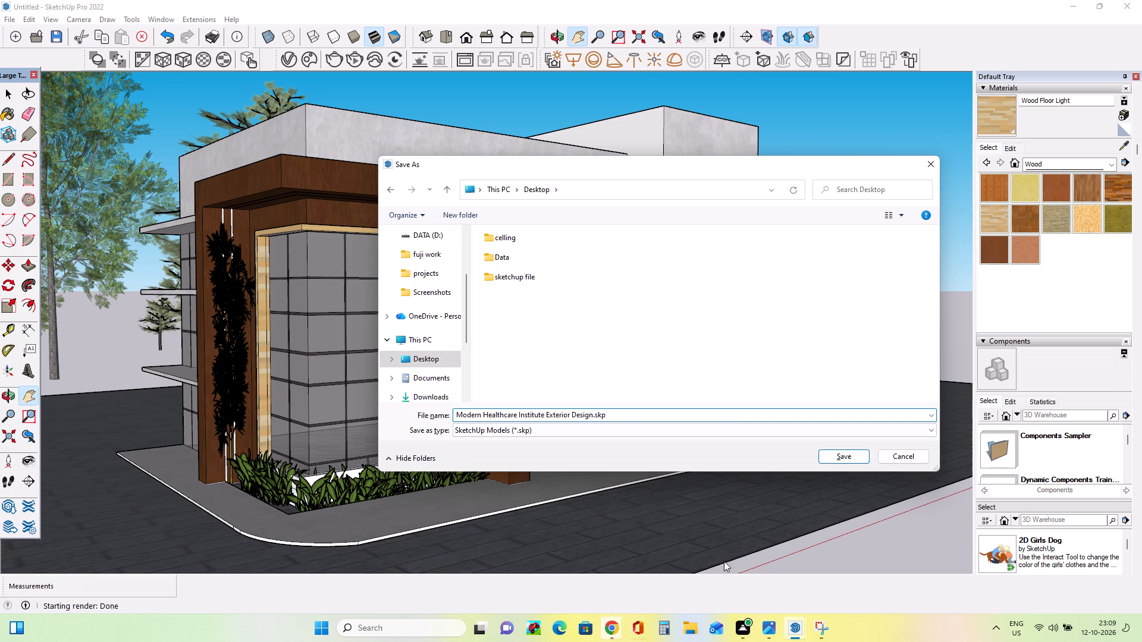
pyautogui.click(861, 460)
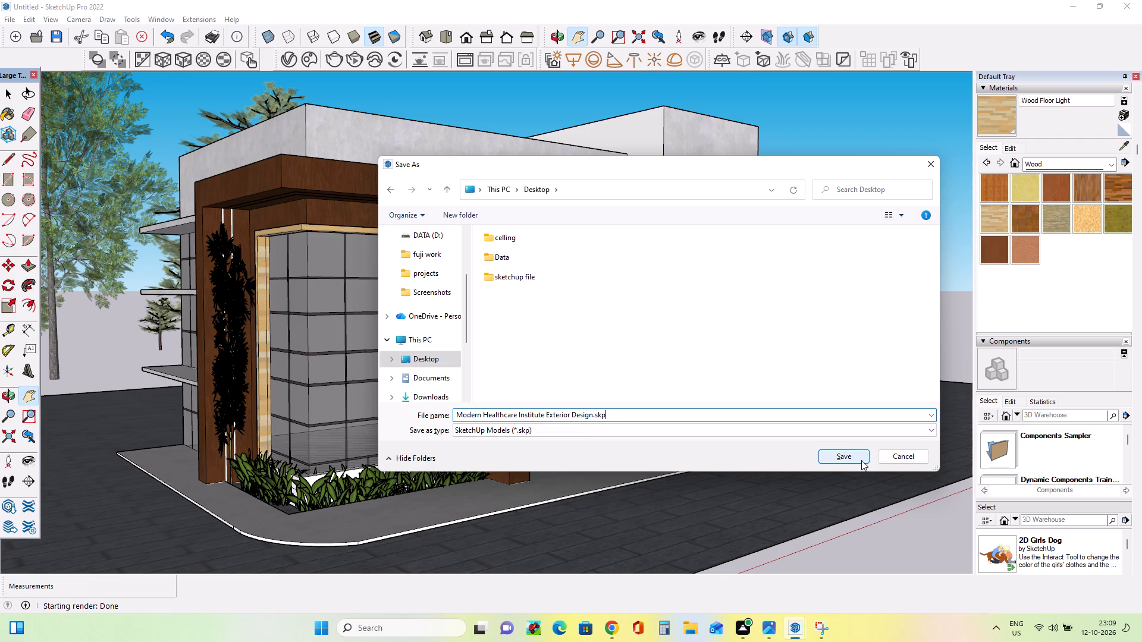